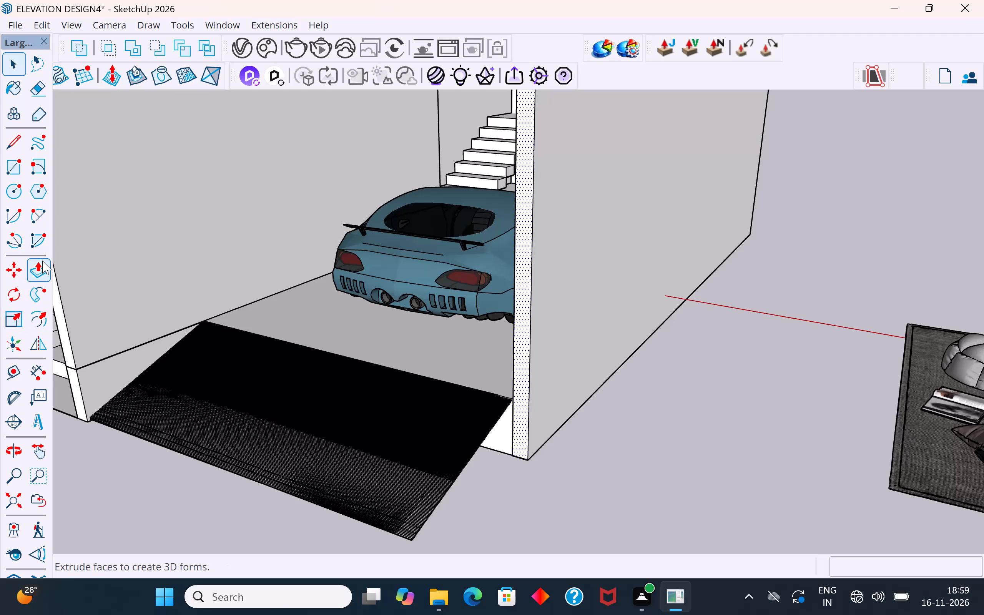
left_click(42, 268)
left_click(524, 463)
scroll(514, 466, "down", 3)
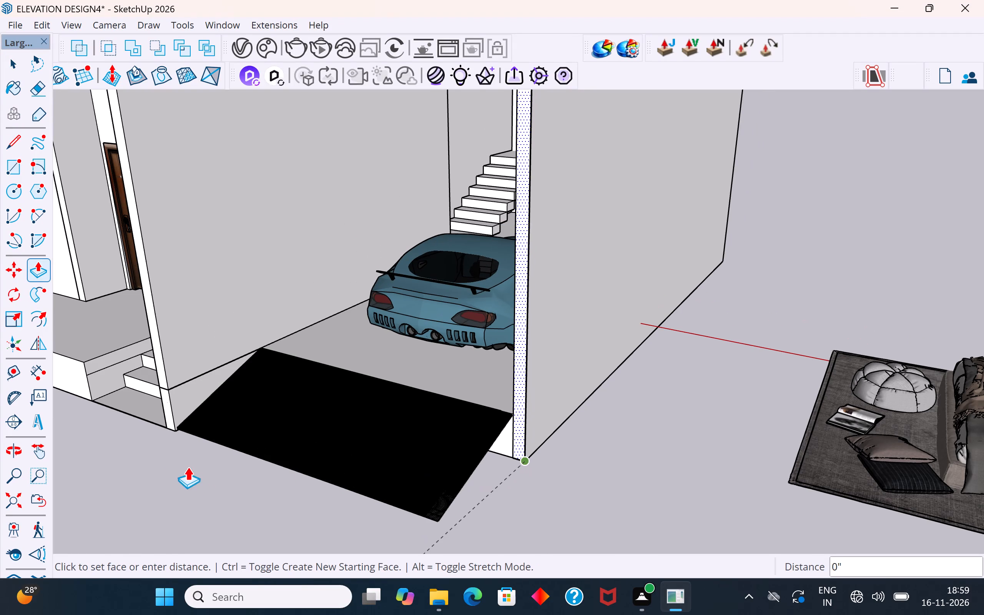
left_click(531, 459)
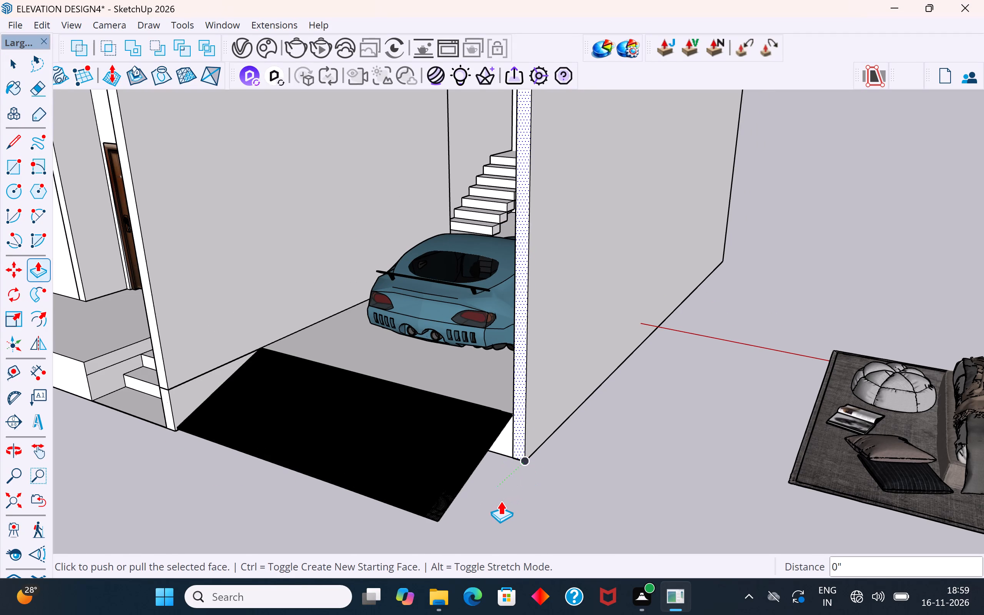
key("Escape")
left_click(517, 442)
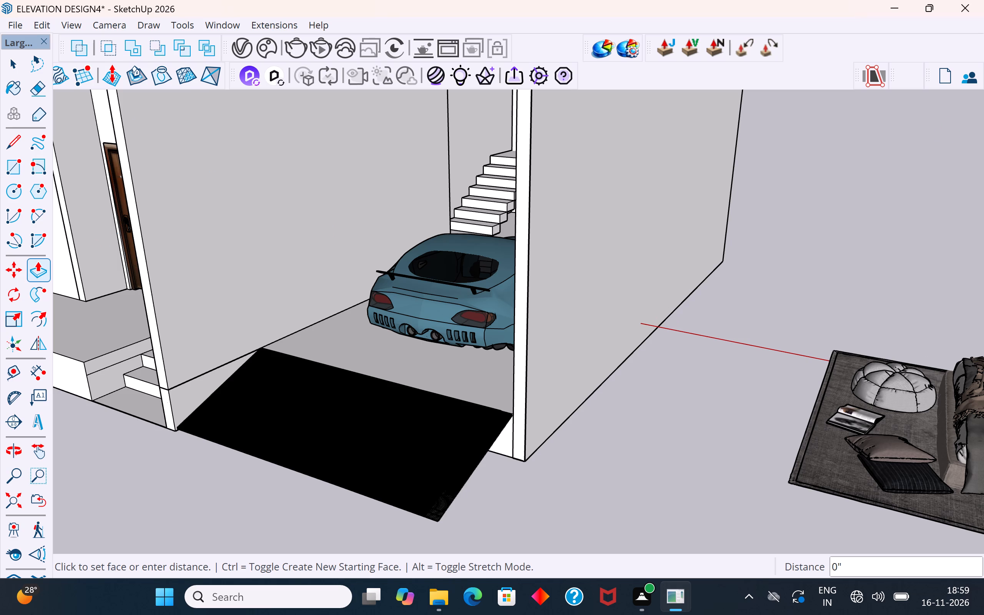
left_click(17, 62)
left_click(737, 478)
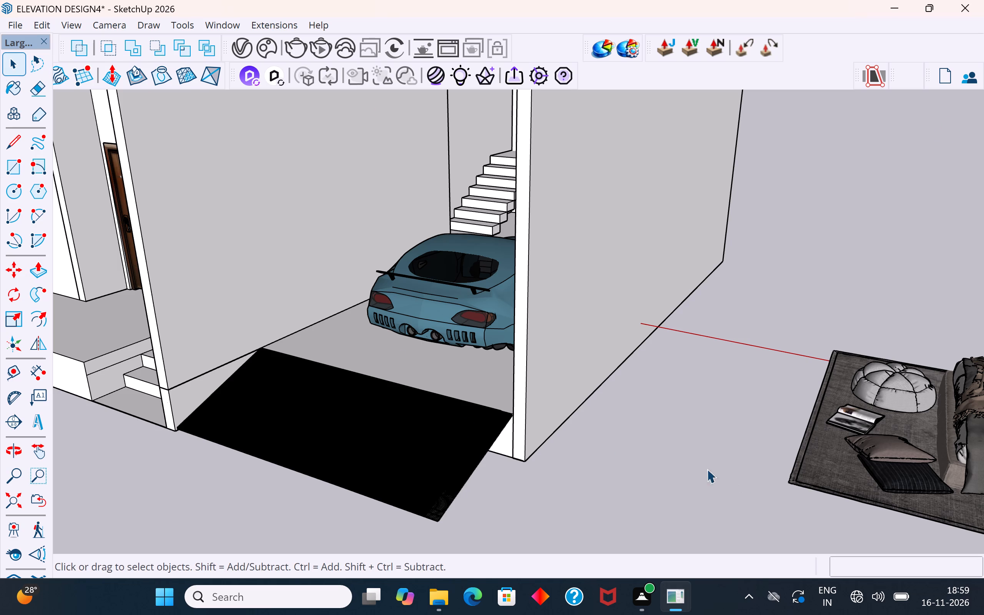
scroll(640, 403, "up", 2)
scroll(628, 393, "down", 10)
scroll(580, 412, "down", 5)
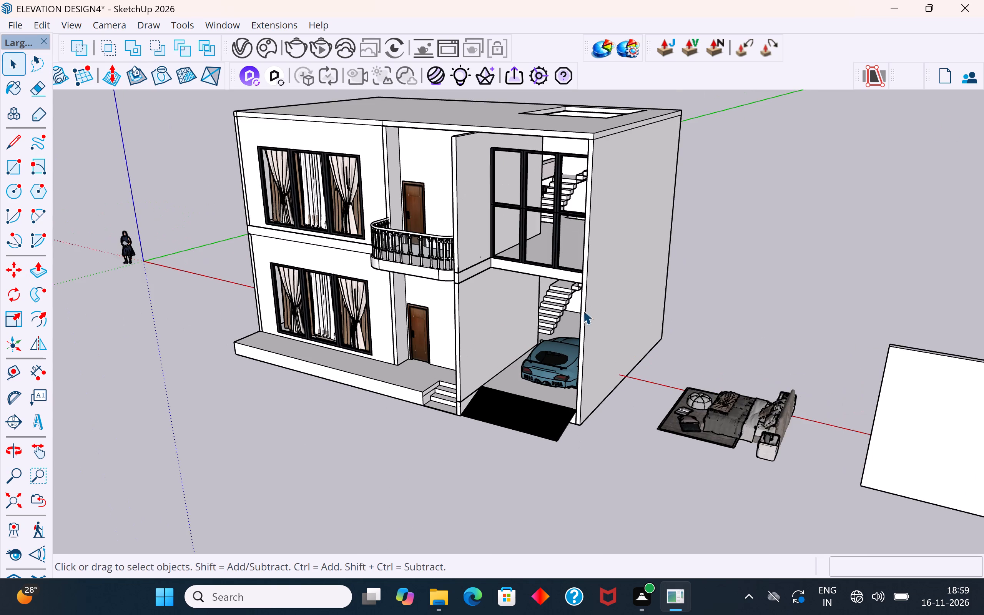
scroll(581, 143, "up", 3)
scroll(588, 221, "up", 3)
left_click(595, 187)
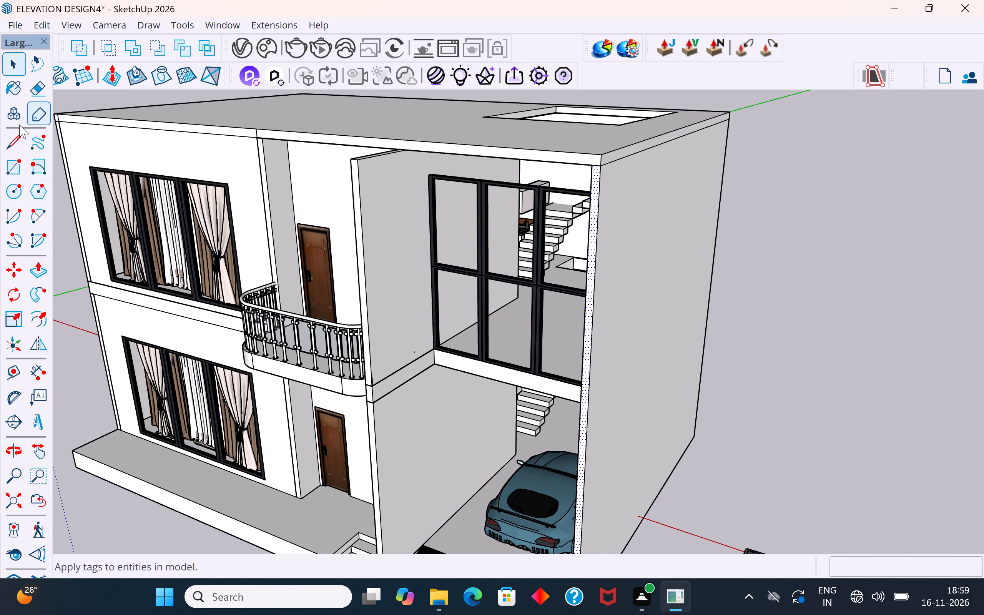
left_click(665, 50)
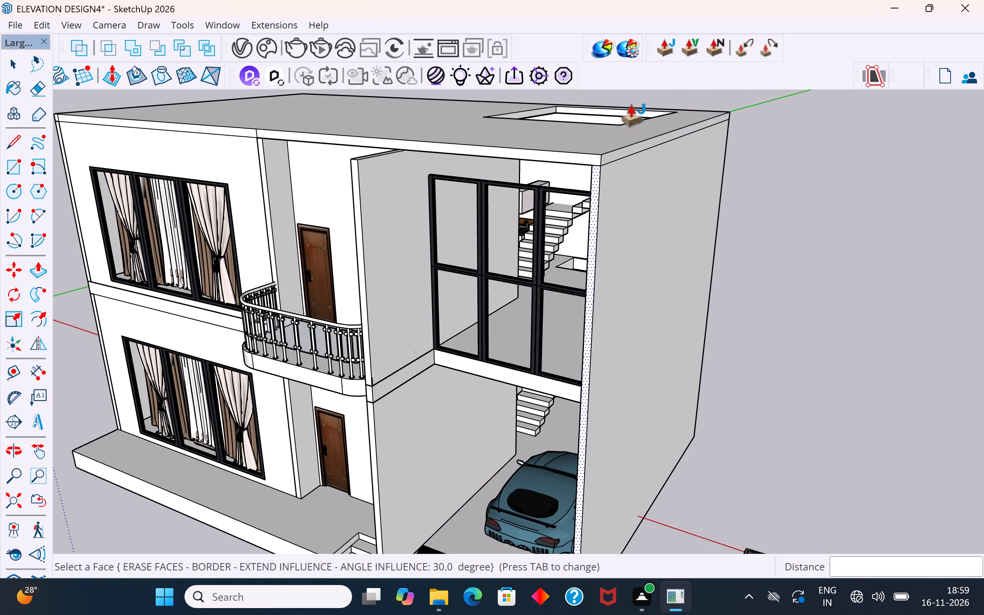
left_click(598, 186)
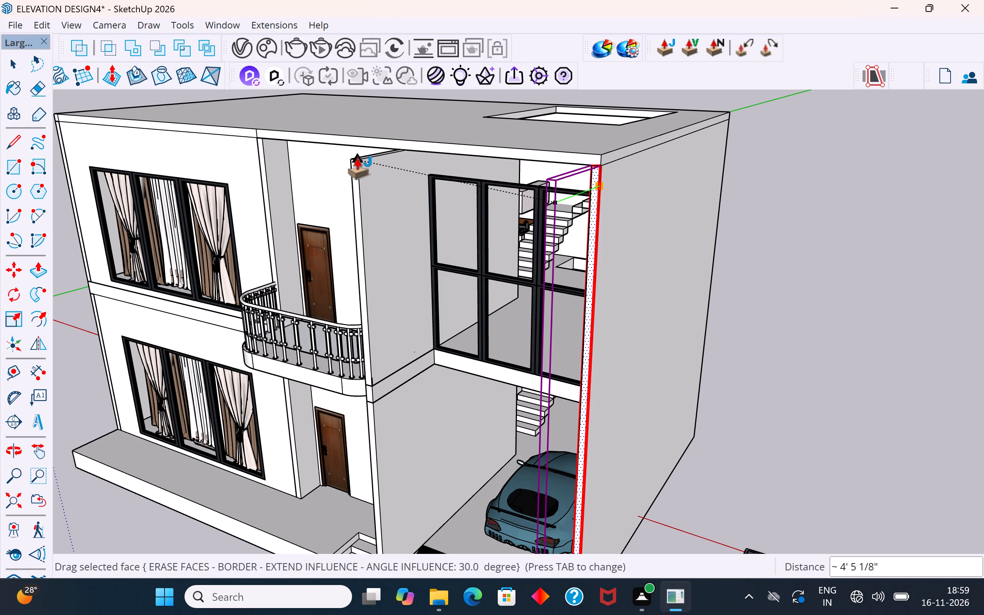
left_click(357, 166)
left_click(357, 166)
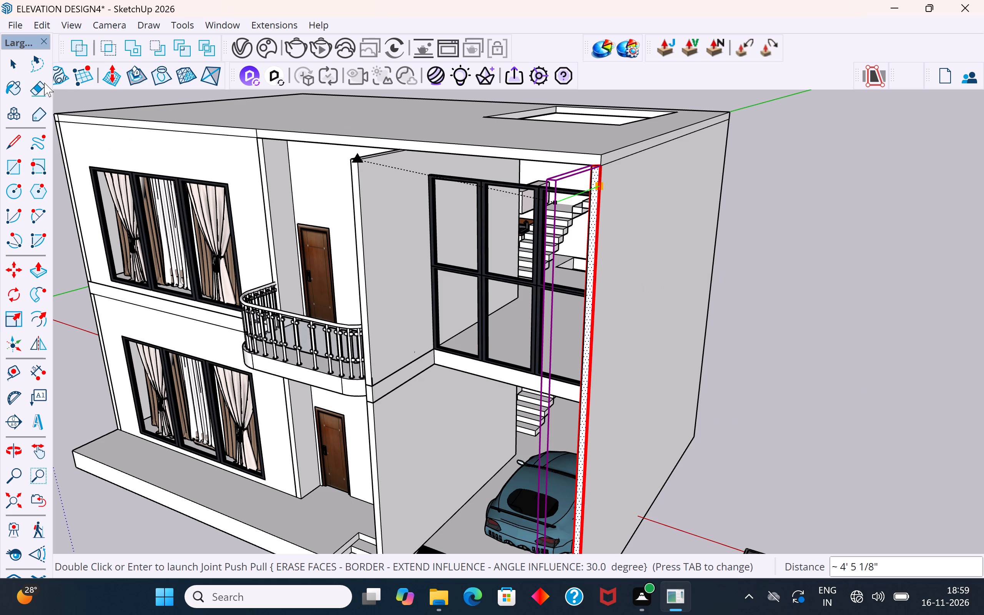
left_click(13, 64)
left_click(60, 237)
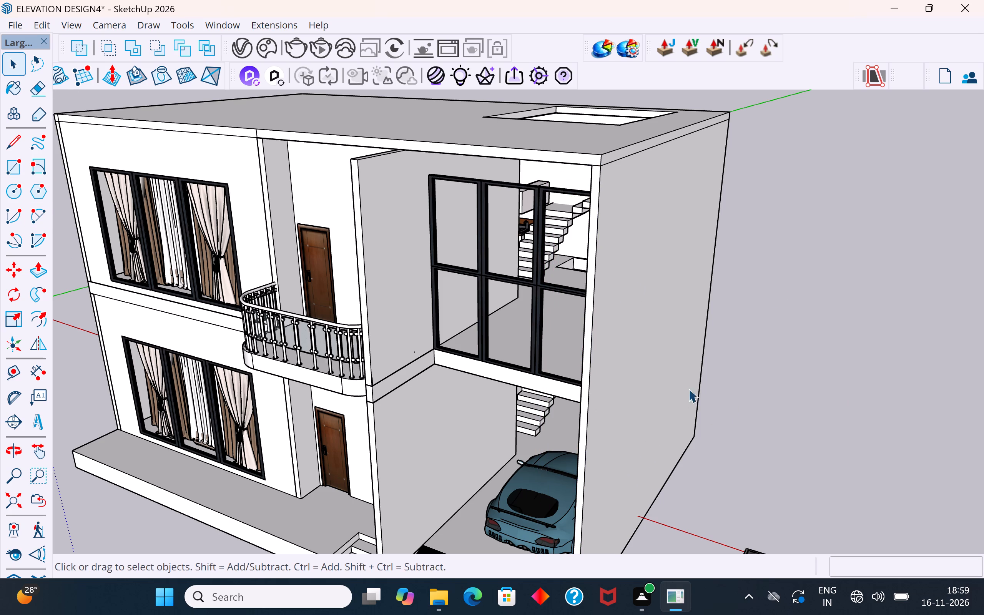
Extend the front end face of the parking bay's outer side wall forward about 3' 10 3/4" with Joint Push Pull.
scroll(737, 244, "down", 5)
middle_click_drag(672, 390, 607, 224)
scroll(575, 363, "up", 4)
middle_click_drag(625, 389, 712, 426)
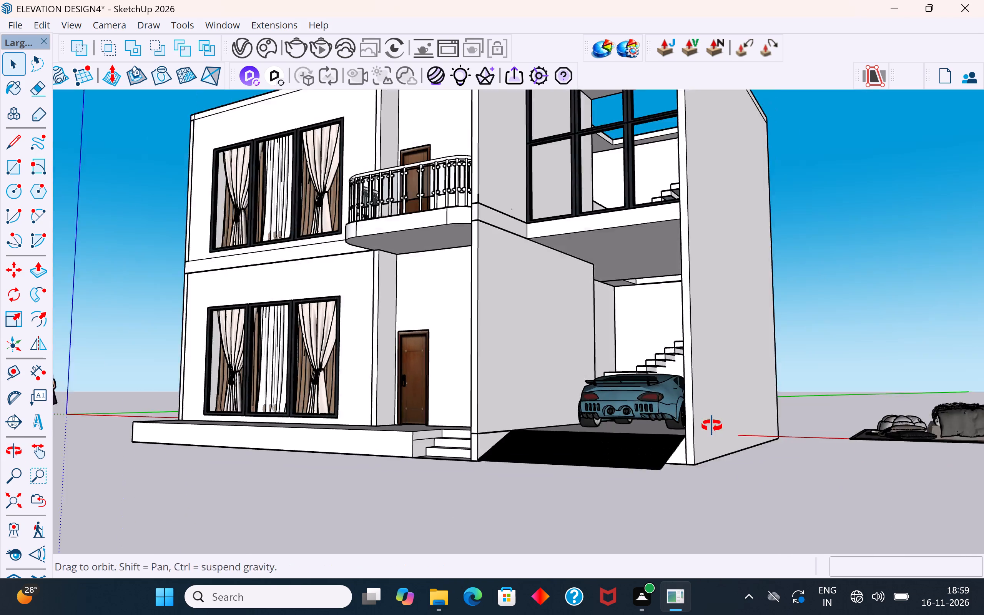
middle_click_drag(712, 426, 713, 426)
scroll(720, 447, "up", 6)
left_click(695, 442)
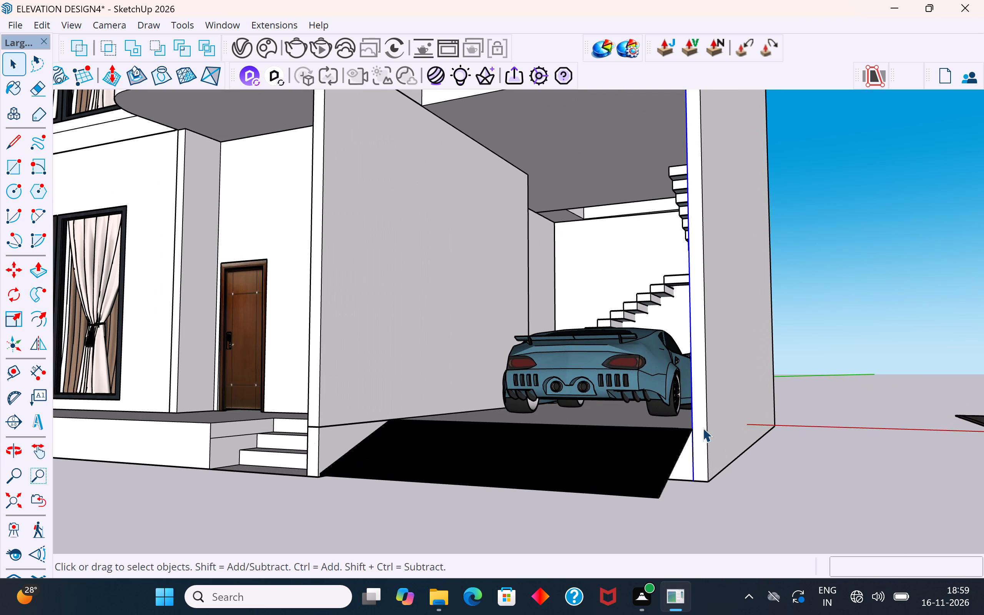
left_click(703, 428)
left_click(672, 53)
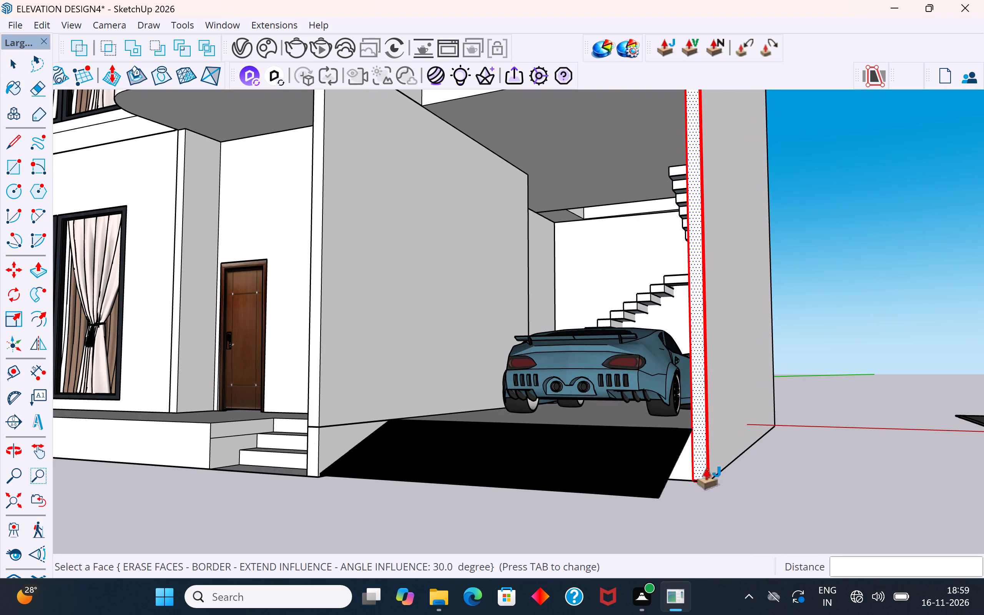
left_click(706, 477)
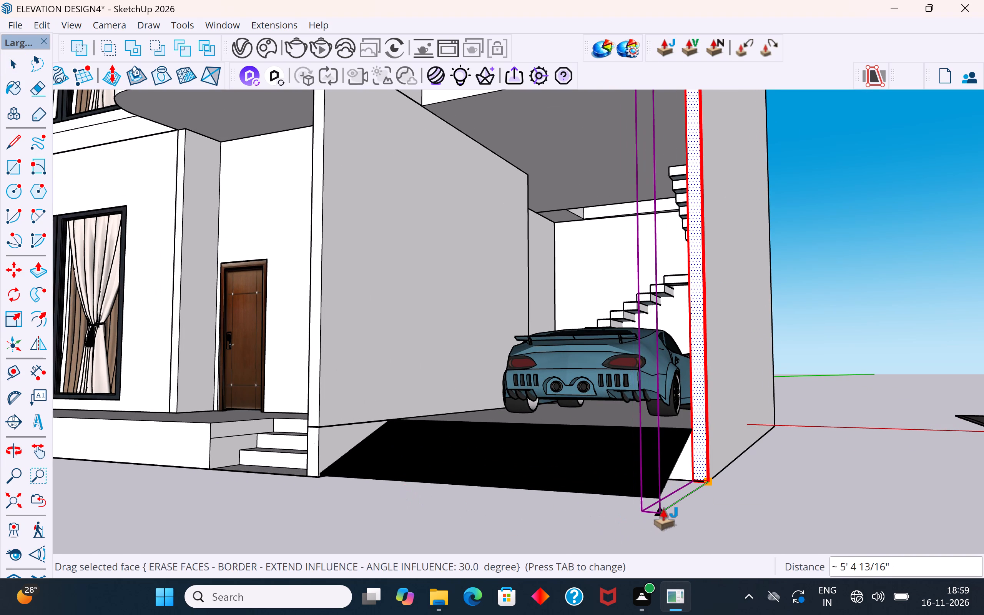
middle_click_drag(663, 517, 623, 539)
scroll(583, 421, "down", 8)
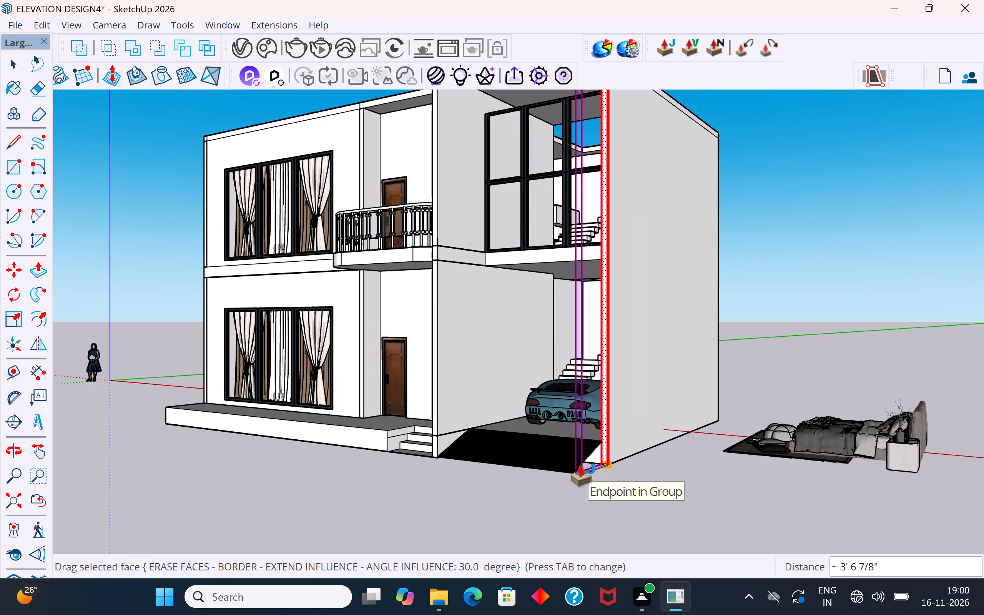
middle_click_drag(587, 480, 705, 542)
scroll(668, 517, "up", 4)
middle_click_drag(672, 494, 505, 458)
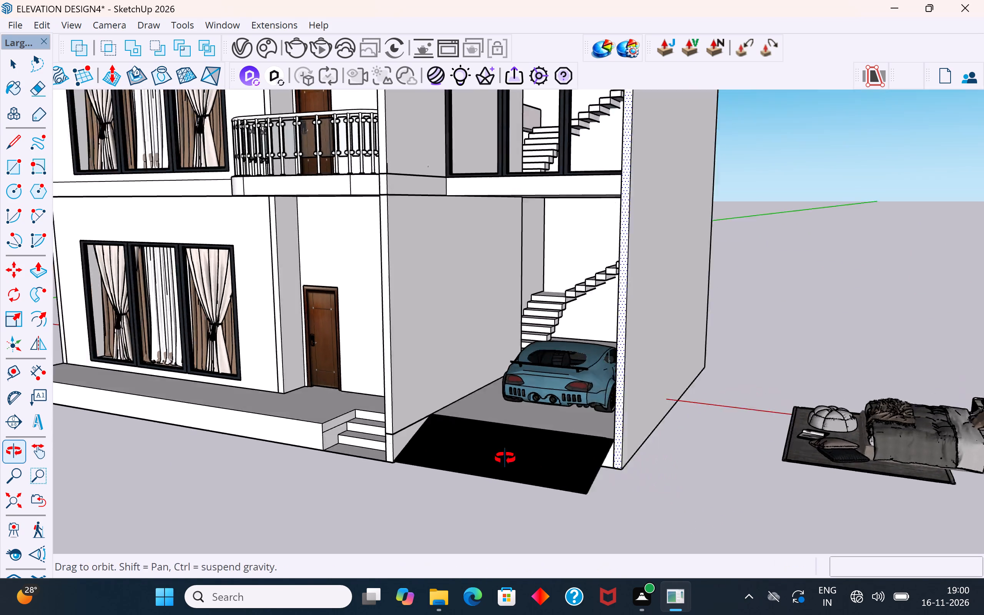
middle_click_drag(505, 458, 480, 451)
scroll(473, 480, "up", 9)
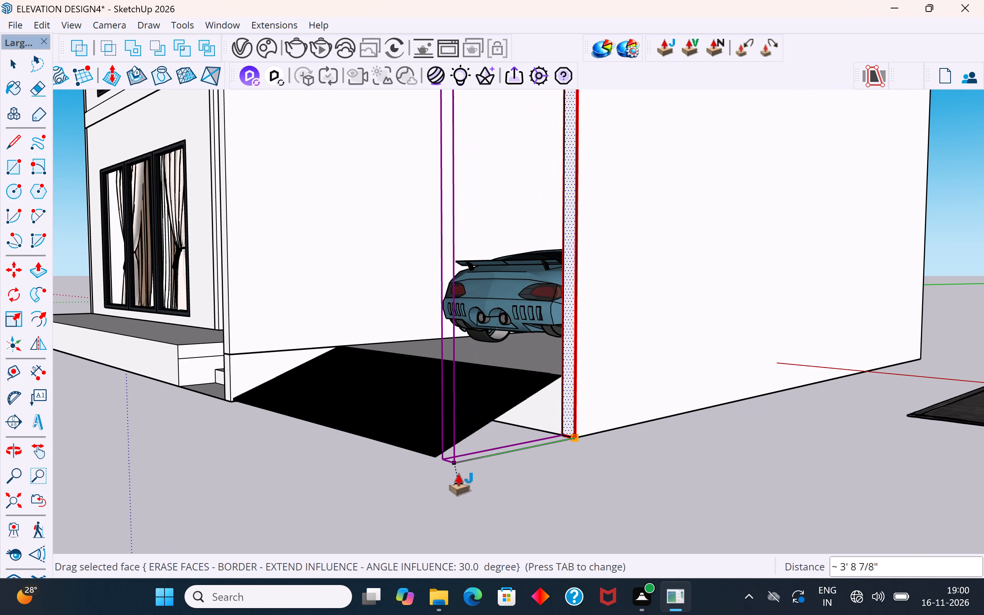
double_click(452, 480)
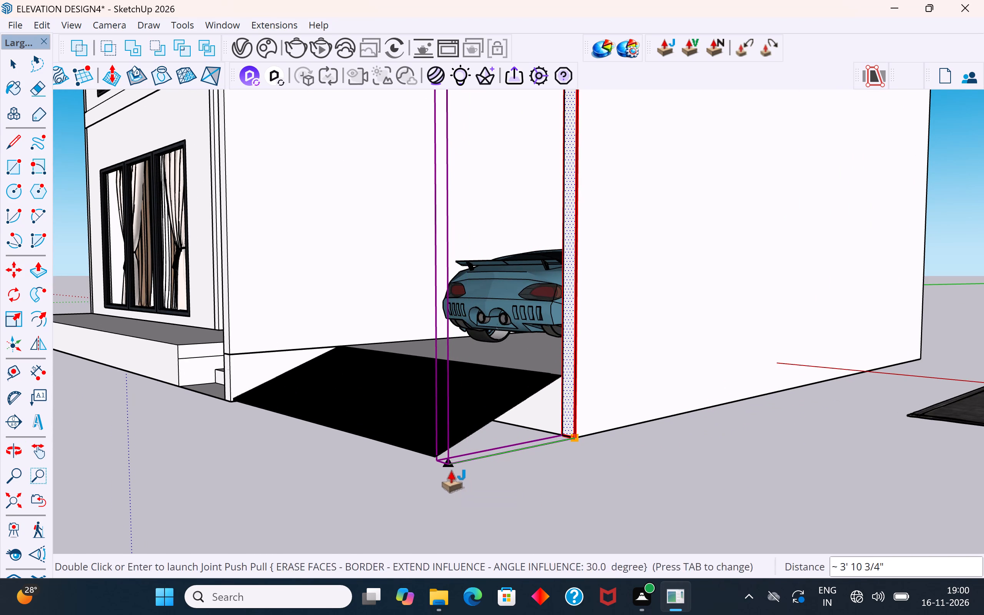
scroll(587, 462, "down", 11)
middle_click_drag(612, 475, 920, 587)
scroll(652, 501, "down", 4)
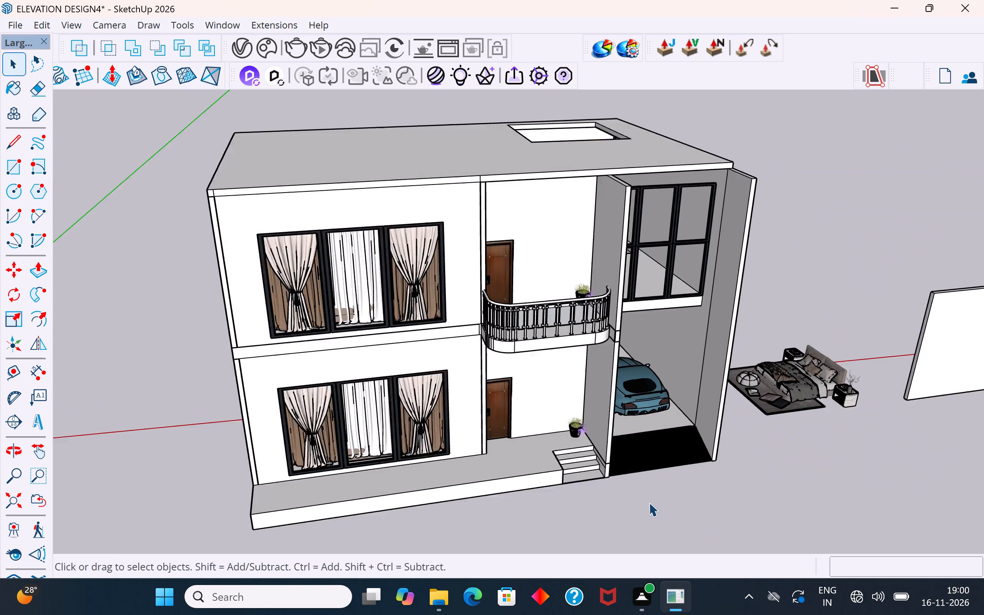
scroll(649, 502, "down", 6)
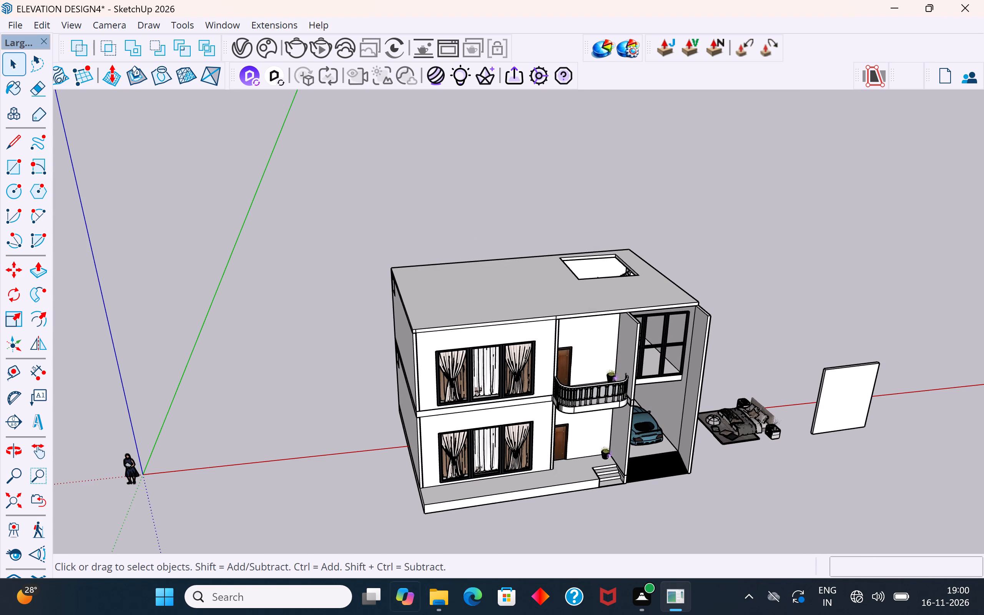
left_click(15, 65)
left_click(235, 256)
Examine the front elevation around the parking bay, the large upper window, the balcony and the two projecting side walls.
scroll(245, 307, "down", 5)
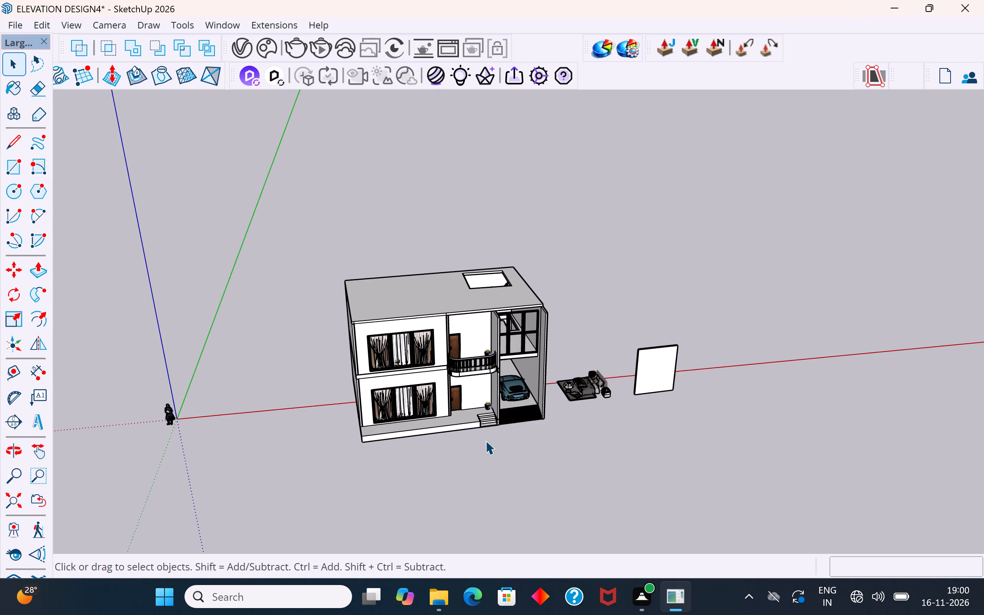
middle_click_drag(513, 396, 529, 239)
scroll(520, 312, "up", 4)
middle_click_drag(557, 301, 499, 387)
scroll(540, 316, "up", 4)
middle_click_drag(518, 356, 477, 383)
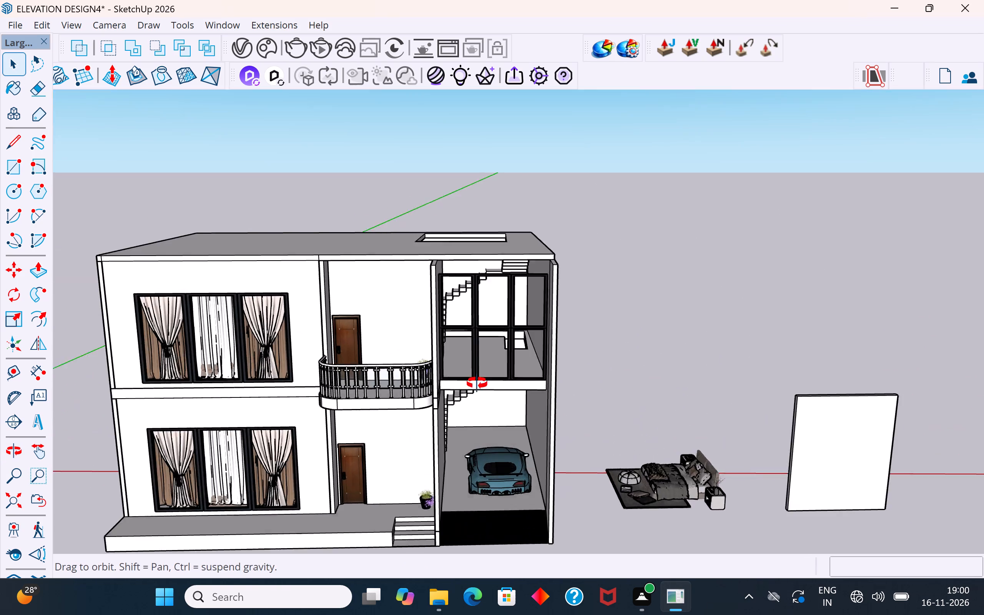
middle_click_drag(477, 383, 450, 419)
scroll(465, 389, "up", 5)
middle_click_drag(499, 383, 608, 452)
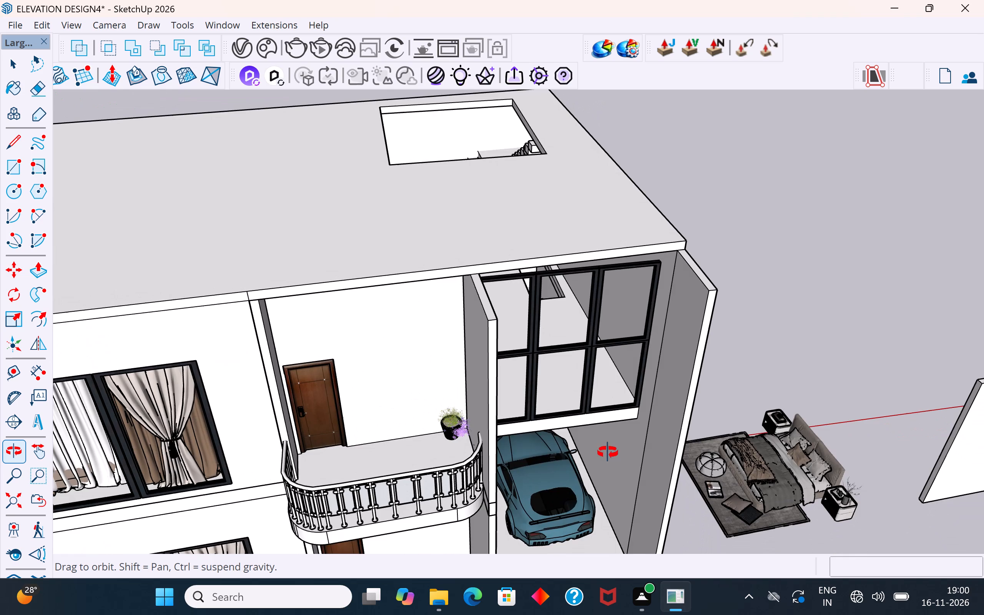
middle_click_drag(608, 452, 479, 359)
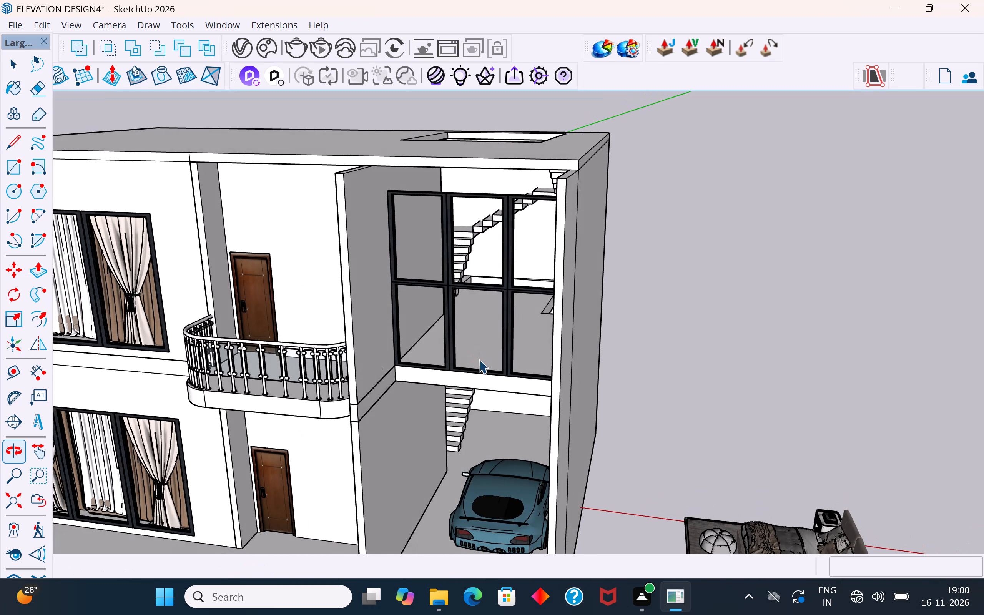
middle_click_drag(480, 359, 512, 380)
scroll(514, 374, "up", 3)
middle_click_drag(514, 374, 509, 383)
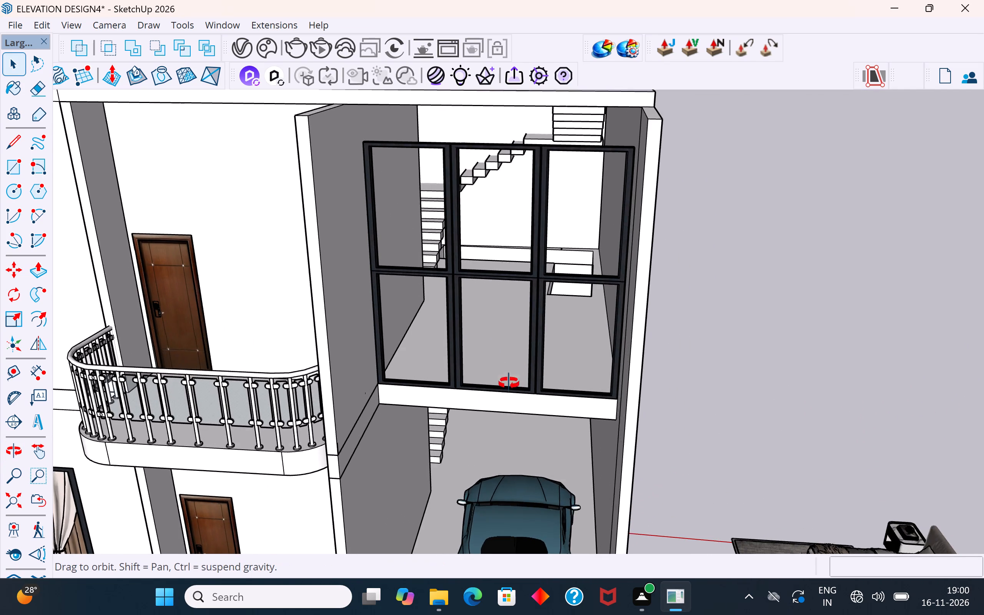
middle_click_drag(509, 383, 464, 354)
scroll(332, 391, "up", 4)
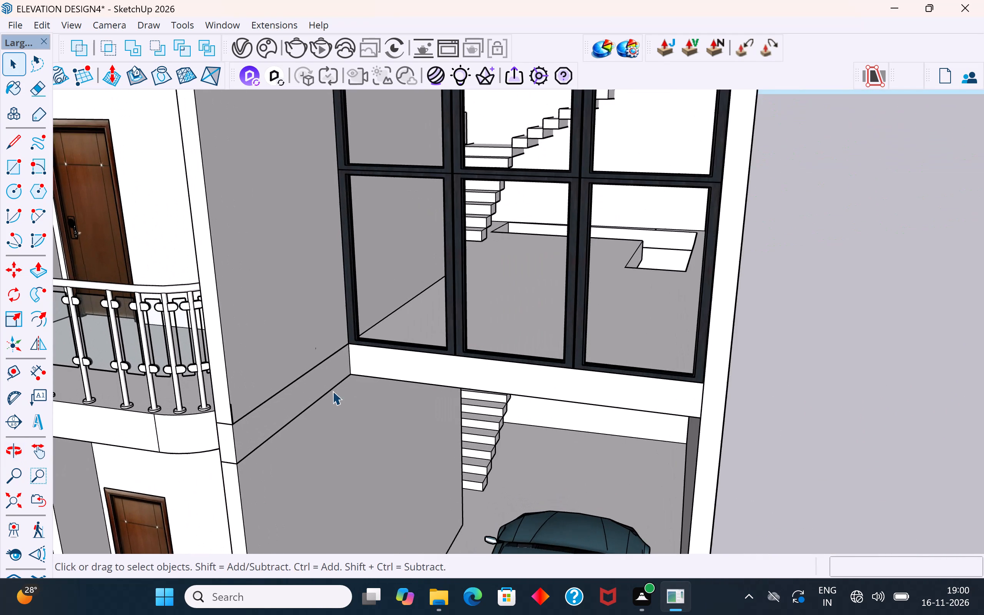
scroll(472, 368, "down", 4)
middle_click_drag(472, 368, 530, 415)
scroll(530, 415, "up", 1)
scroll(478, 476, "down", 5)
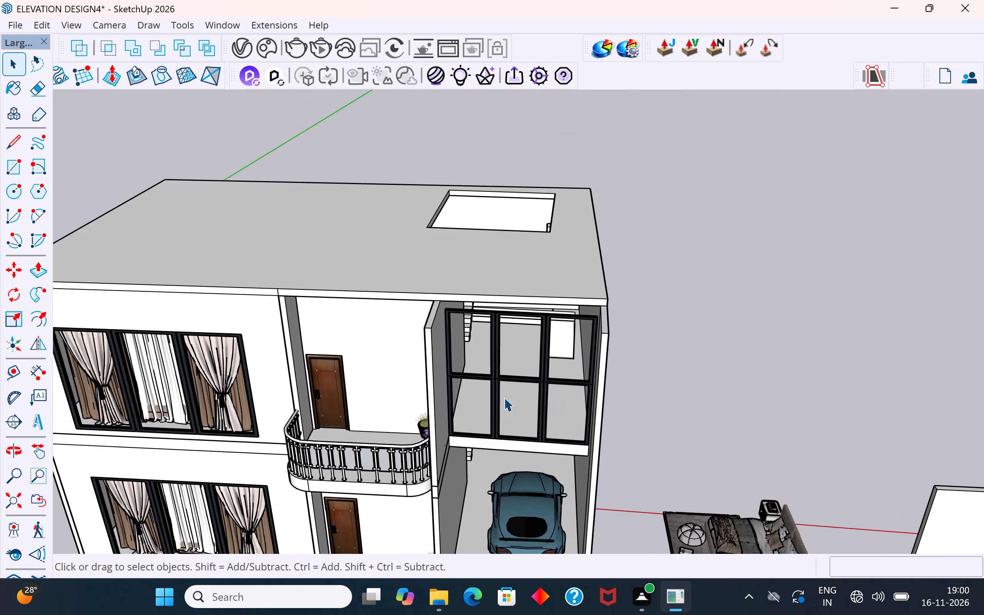
Draw a 2-point arc between the front top inner corners of the two projecting side walls, about 10' 3" wide with a 5' 1 9/16" bulge.
middle_click_drag(507, 375, 518, 291)
scroll(520, 235, "up", 7)
middle_click_drag(523, 270, 519, 269)
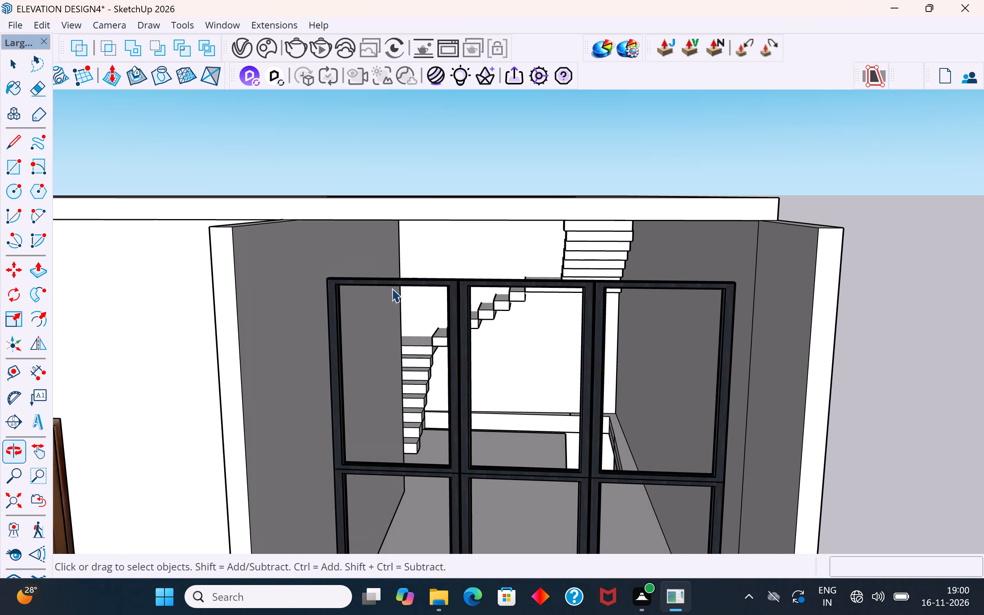
middle_click_drag(226, 274, 280, 274)
scroll(269, 284, "down", 2)
left_click(36, 212)
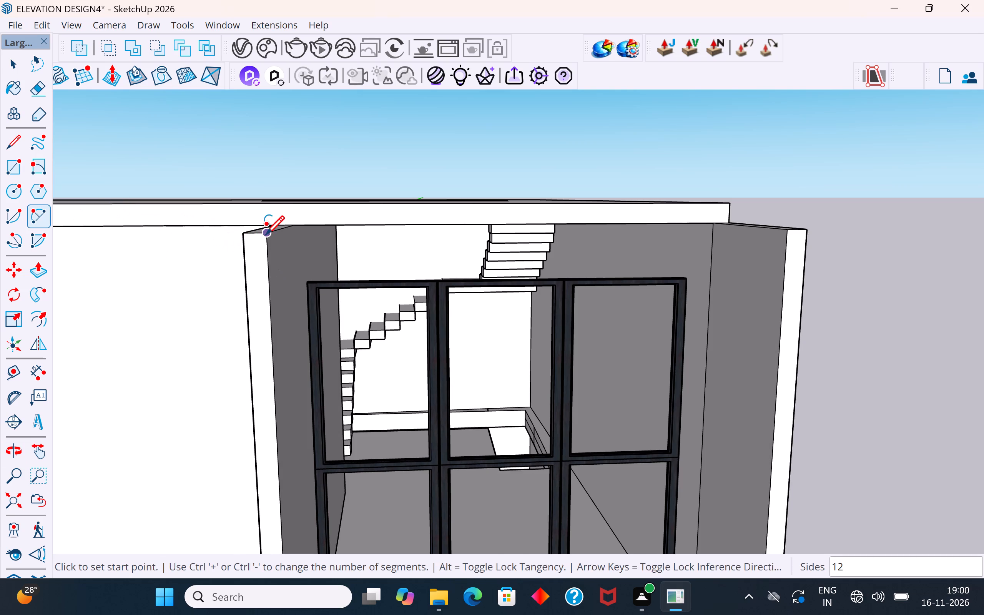
left_click(266, 236)
left_click(787, 235)
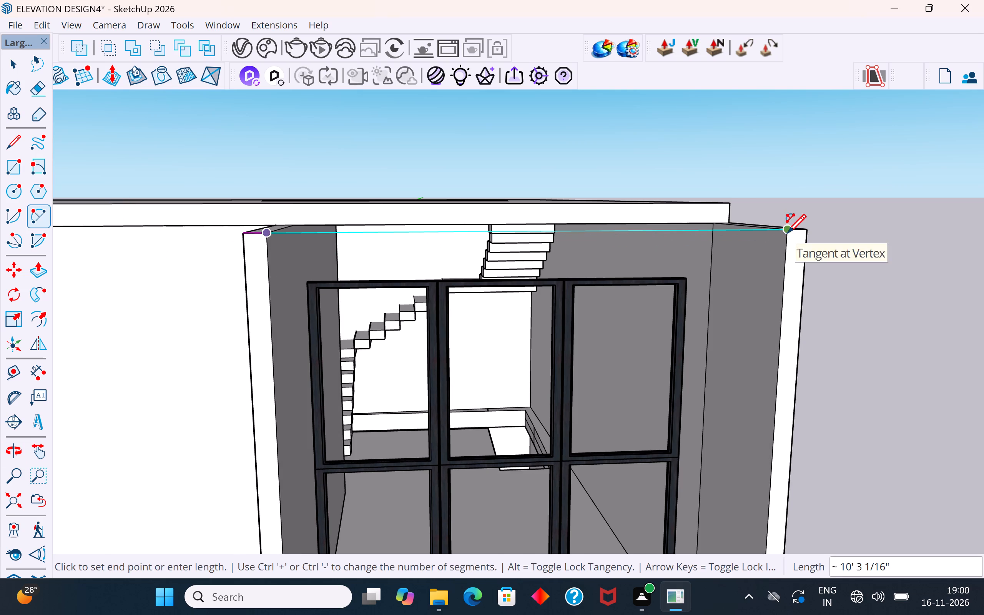
scroll(538, 165, "down", 4)
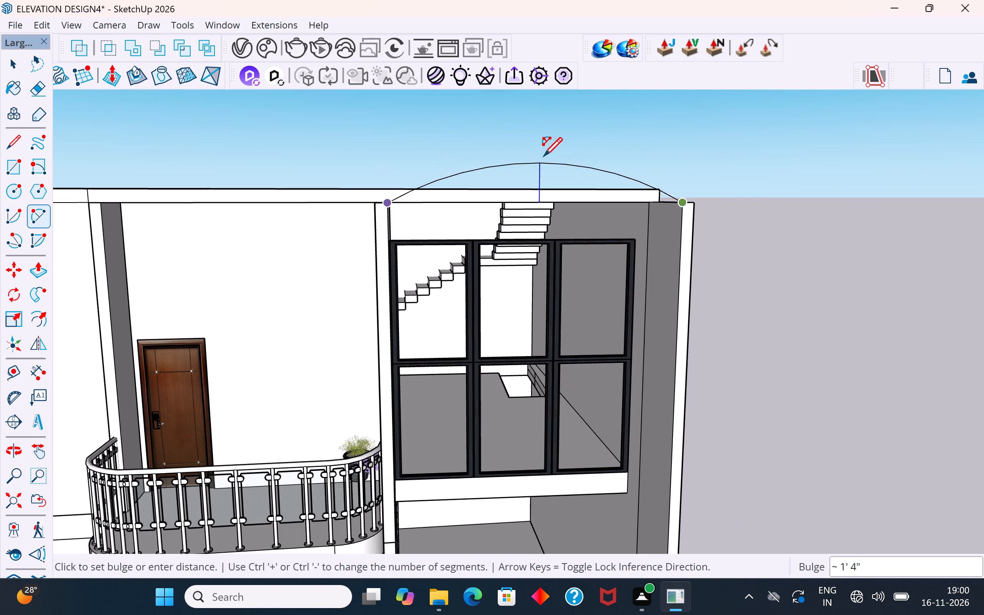
scroll(536, 166, "down", 4)
middle_click_drag(538, 168, 534, 139)
scroll(520, 191, "down", 9)
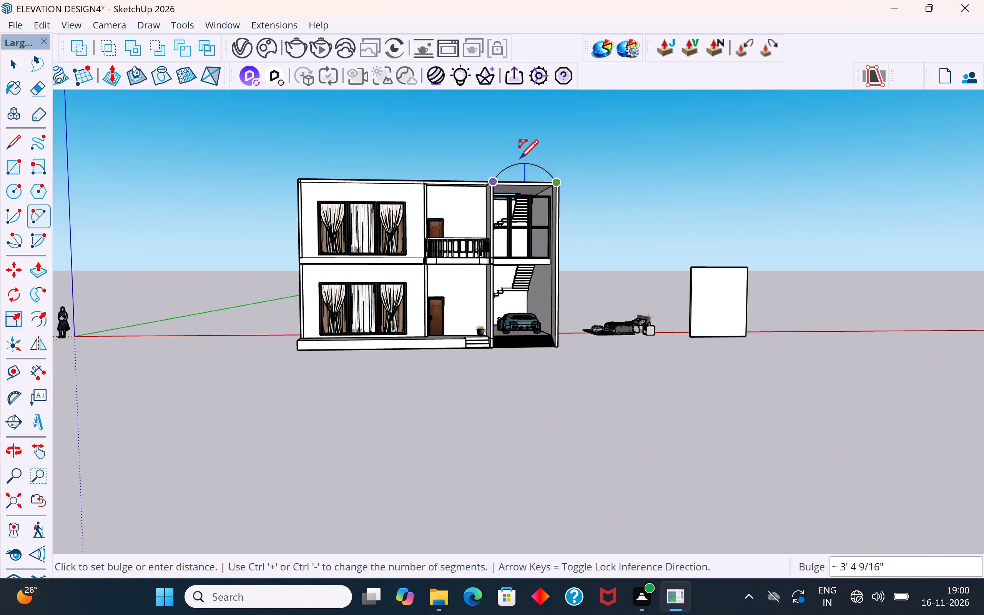
left_click(521, 149)
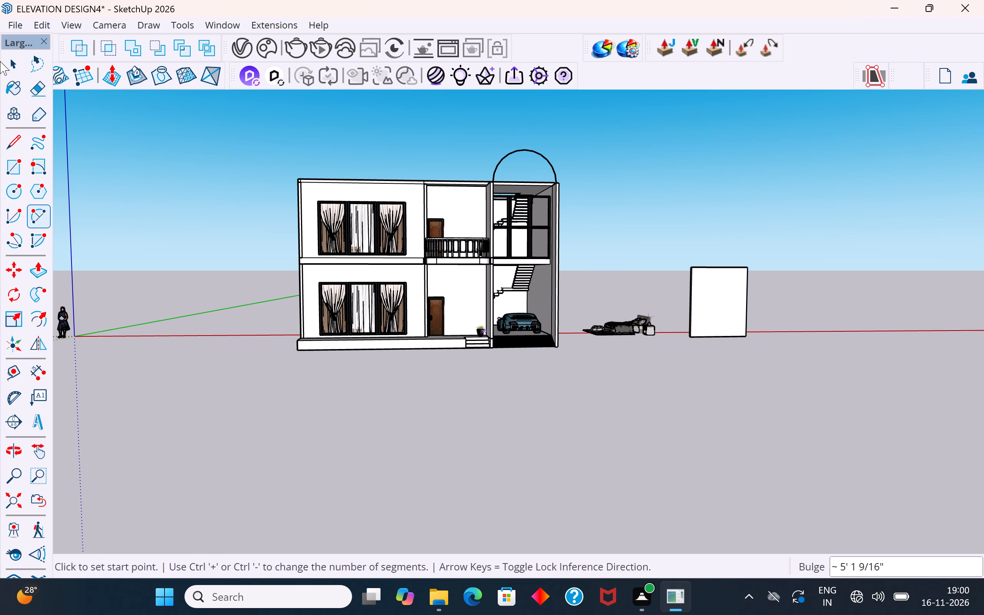
left_click(13, 61)
left_click(208, 206)
scroll(291, 381, "down", 4)
middle_click_drag(431, 391, 376, 496)
scroll(469, 274, "up", 4)
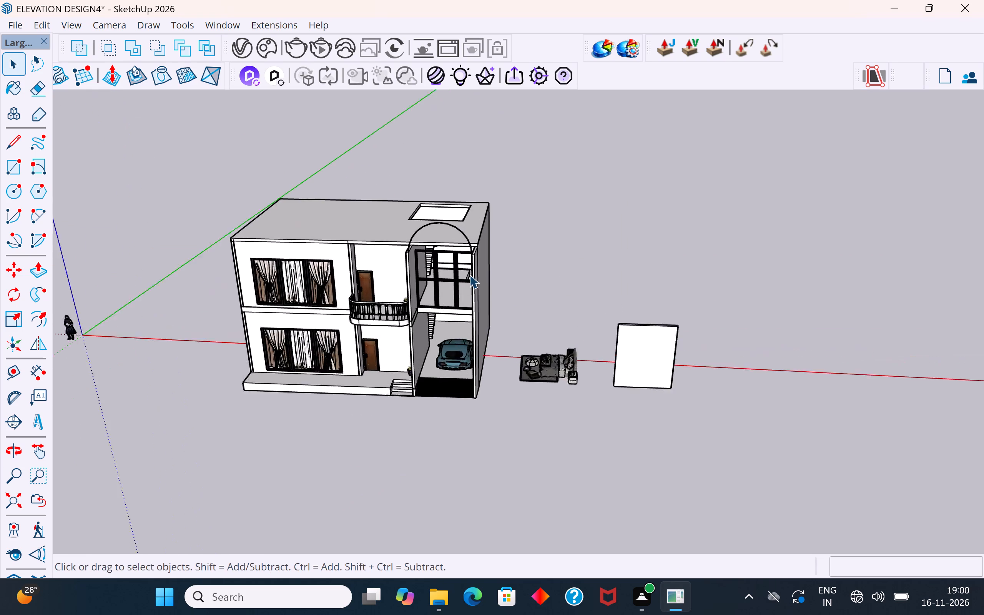
Display the JHS PowerBar tool set for working on the arc above the parking bay.
scroll(469, 274, "up", 1)
middle_click_drag(487, 257, 339, 311)
scroll(391, 239, "up", 8)
middle_click_drag(373, 248, 673, 311)
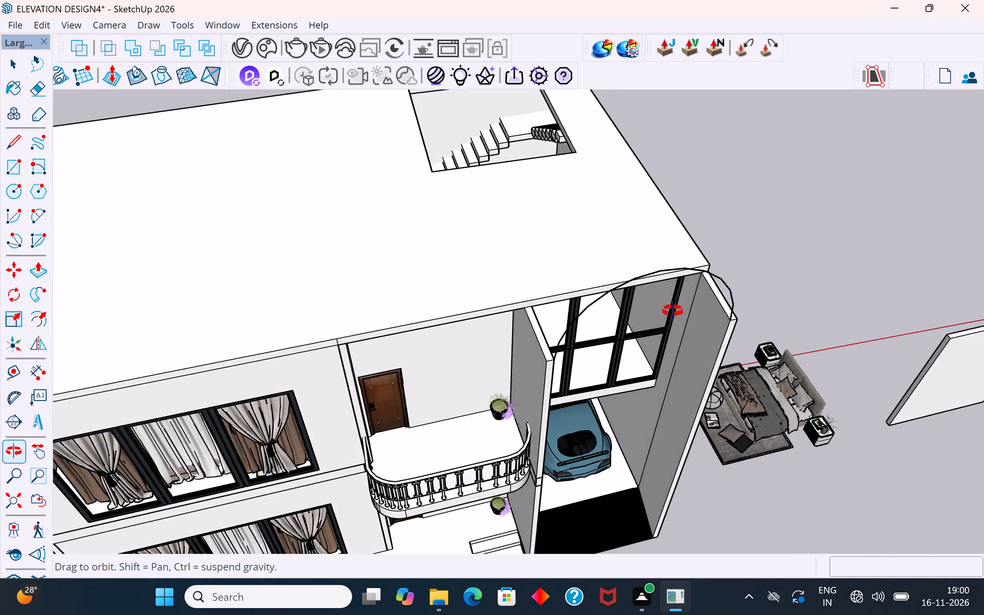
middle_click_drag(673, 311, 730, 286)
scroll(677, 261, "up", 1)
middle_click_drag(618, 269, 556, 234)
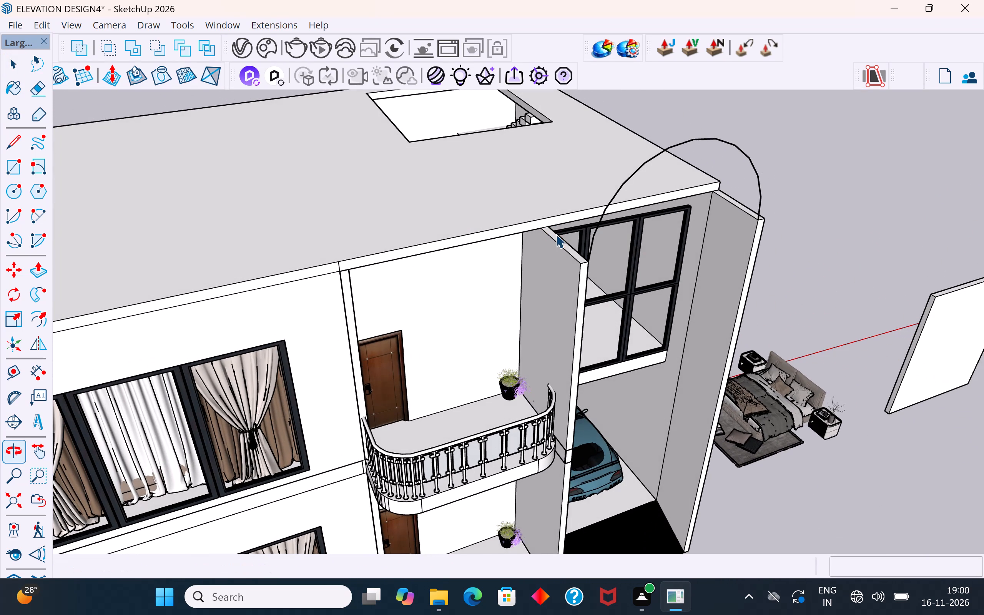
left_click(830, 19)
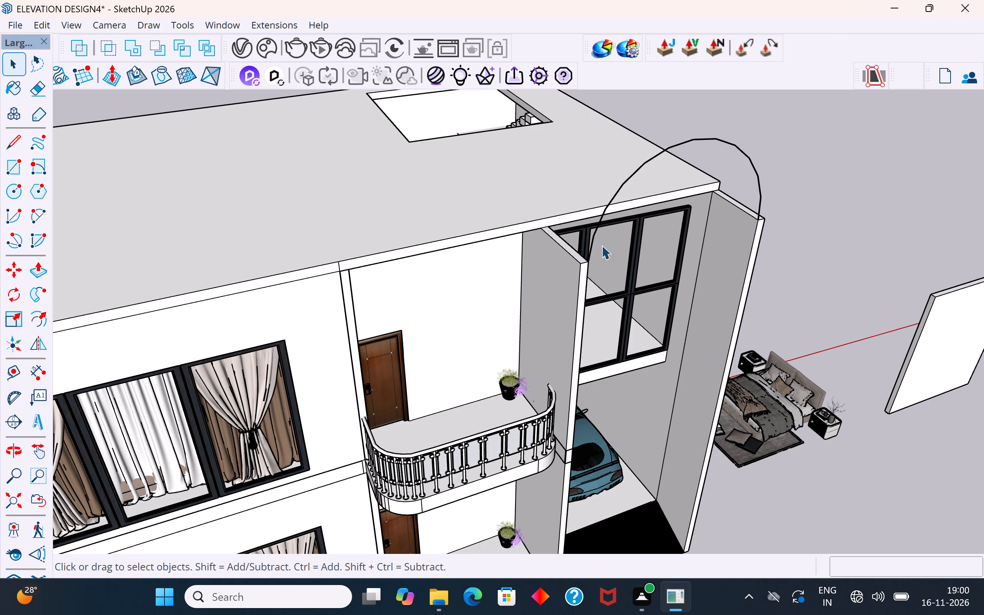
scroll(616, 229, "up", 2)
right_click(756, 16)
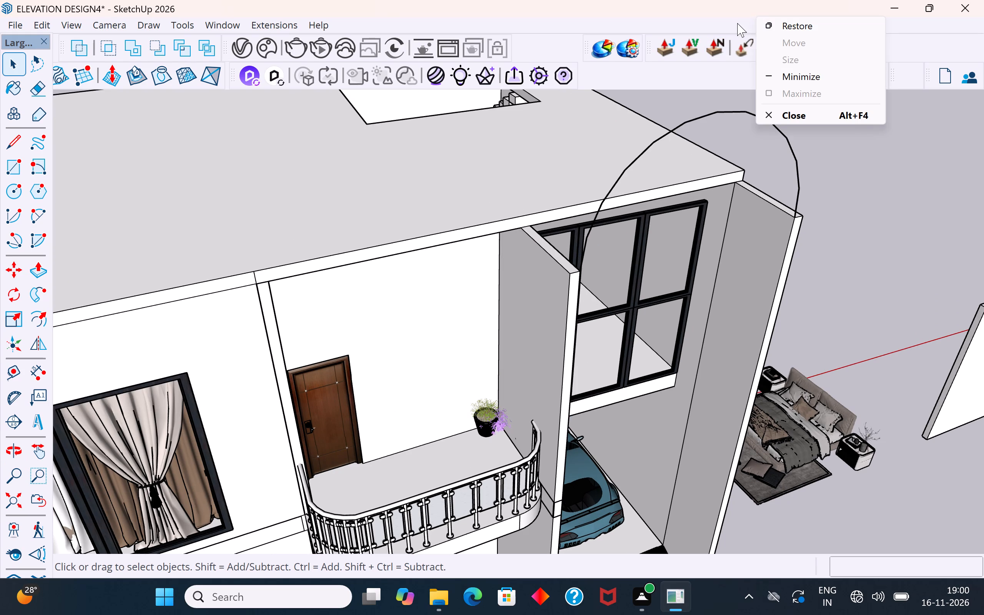
left_click(737, 23)
left_click(737, 23)
right_click(737, 23)
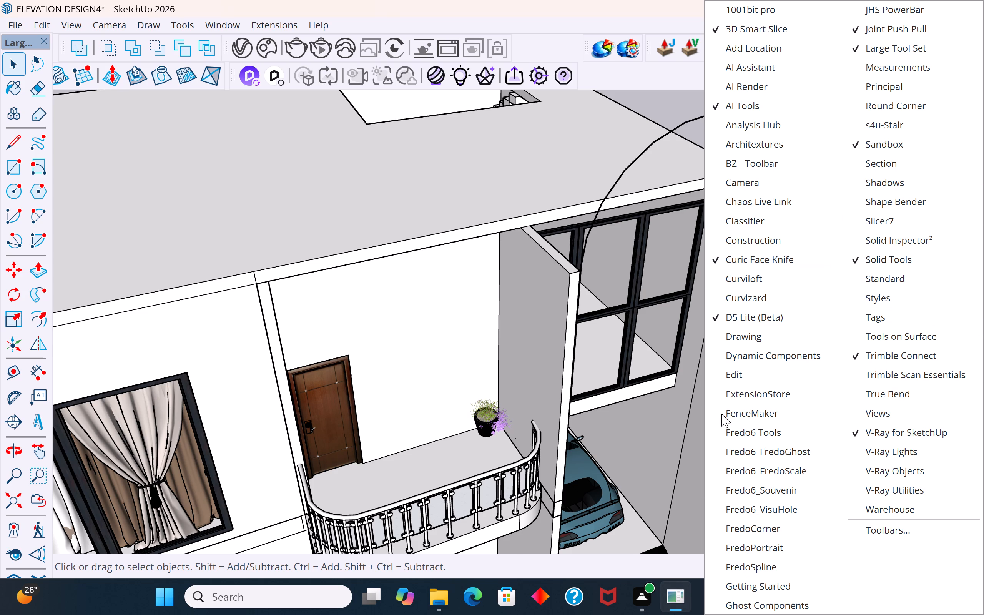
left_click(885, 6)
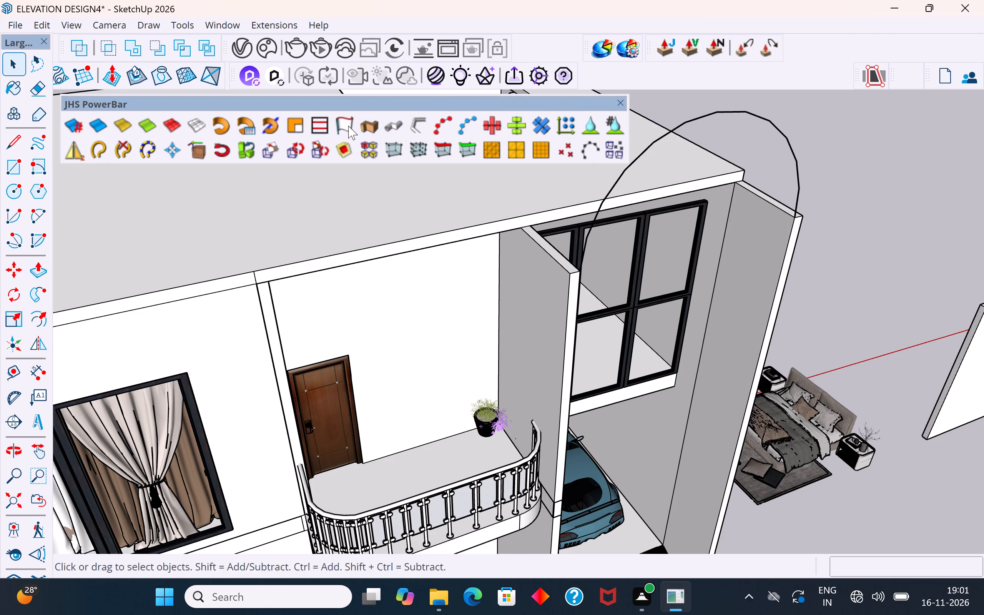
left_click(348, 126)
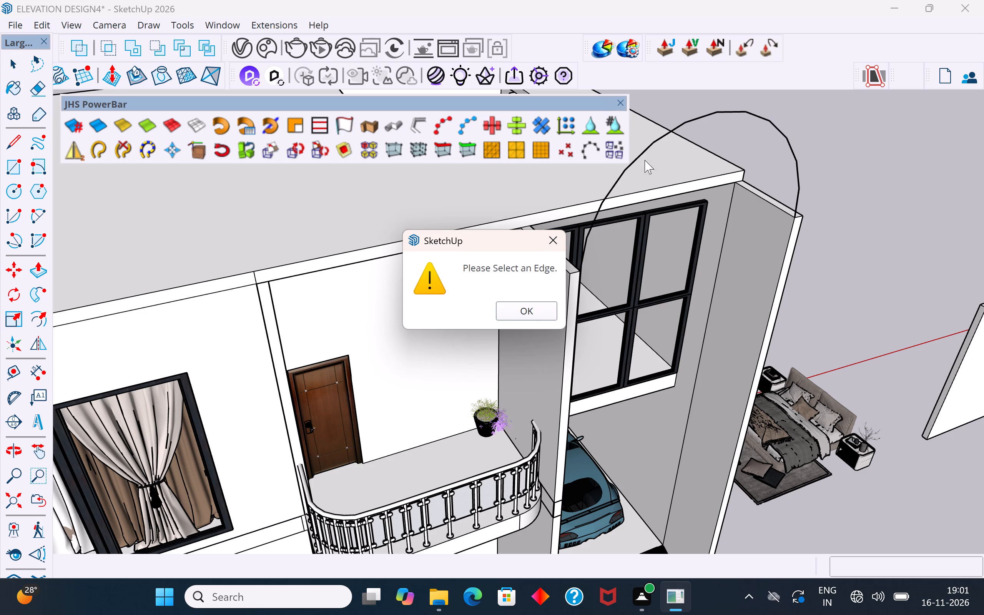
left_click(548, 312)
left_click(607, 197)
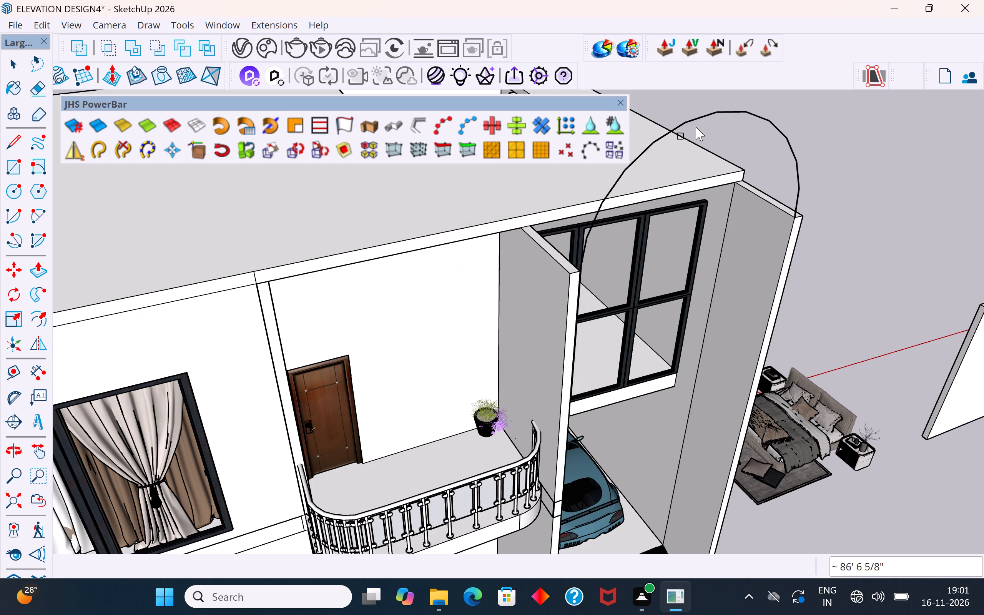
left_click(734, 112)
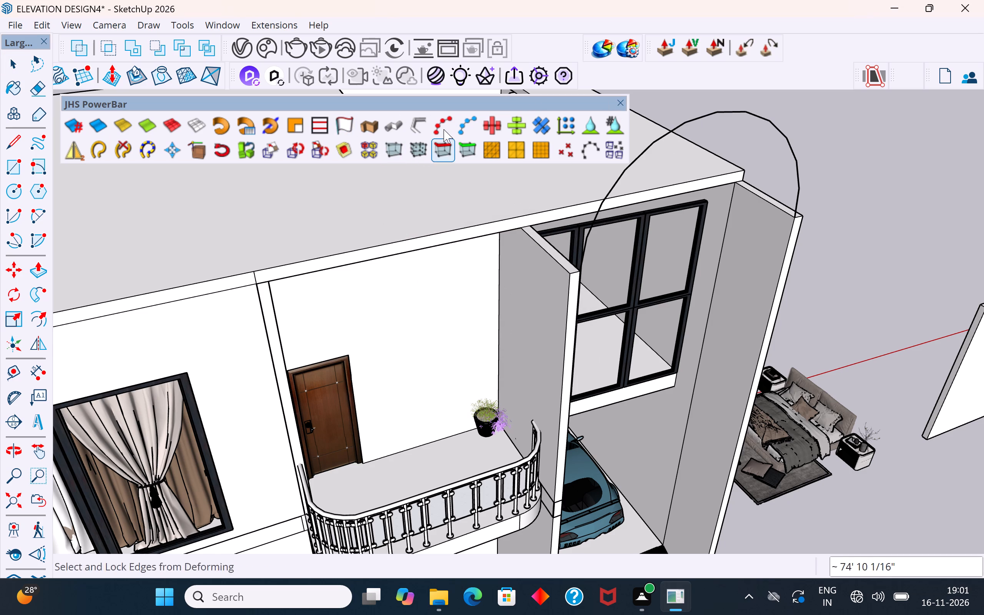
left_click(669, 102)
Extrude the arc into a curved surface with Extrude Lines, from the balcony-side wall's front top corner back along its top edge to the roof slab.
left_click(20, 59)
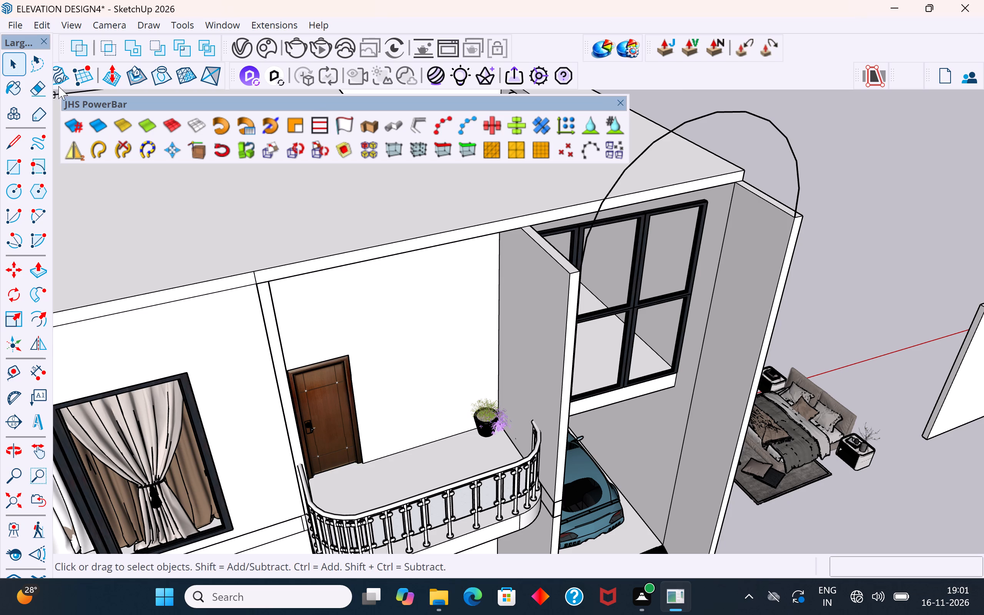
left_click(727, 111)
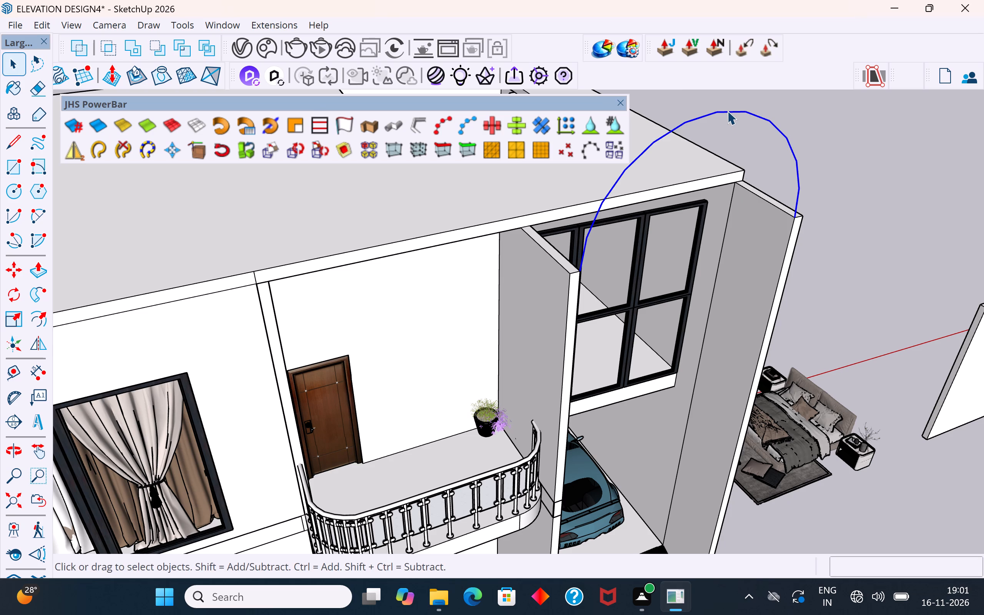
left_click(349, 120)
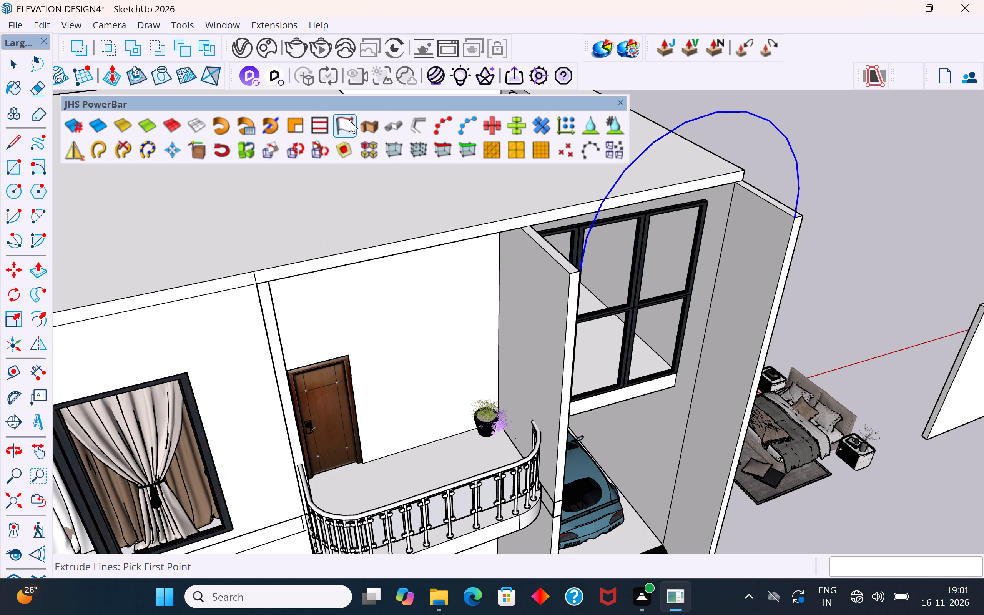
left_click(580, 269)
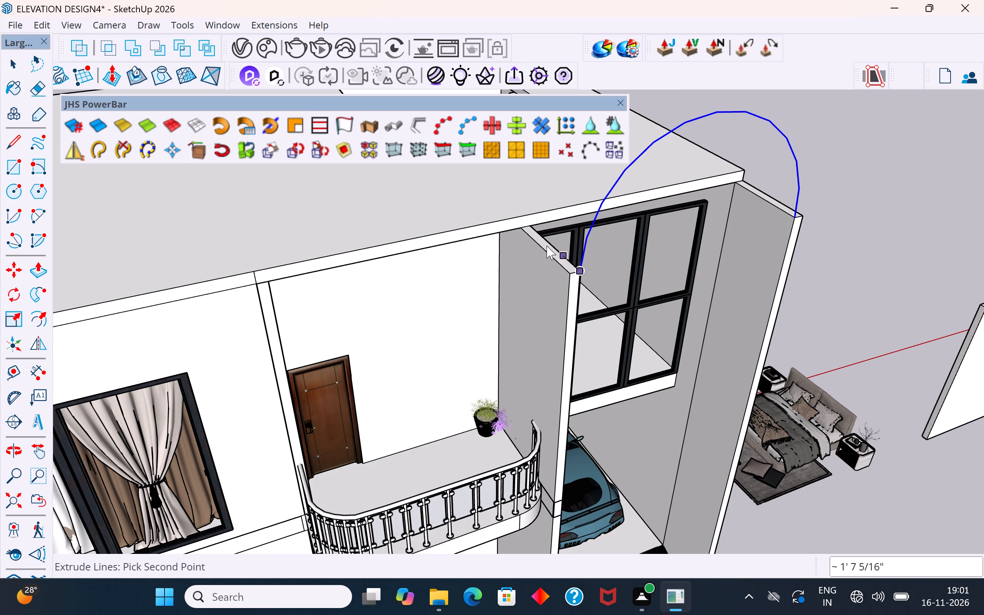
scroll(533, 225, "up", 11)
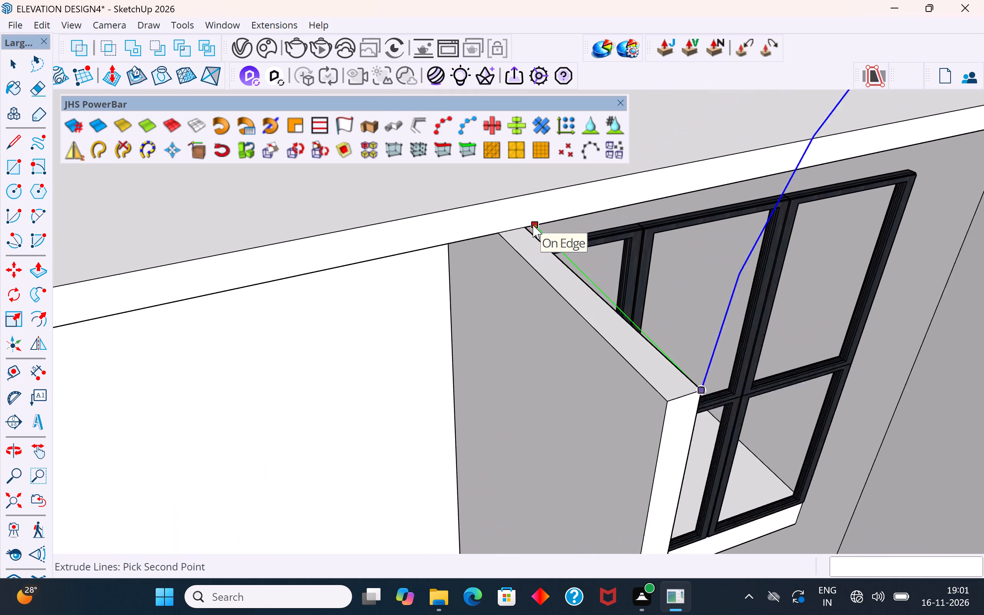
double_click(527, 226)
Move the arch surface's bottom edge at the outer side wall about 1 15/16" so its back end meets the wall's inner top corner.
scroll(511, 377, "down", 6)
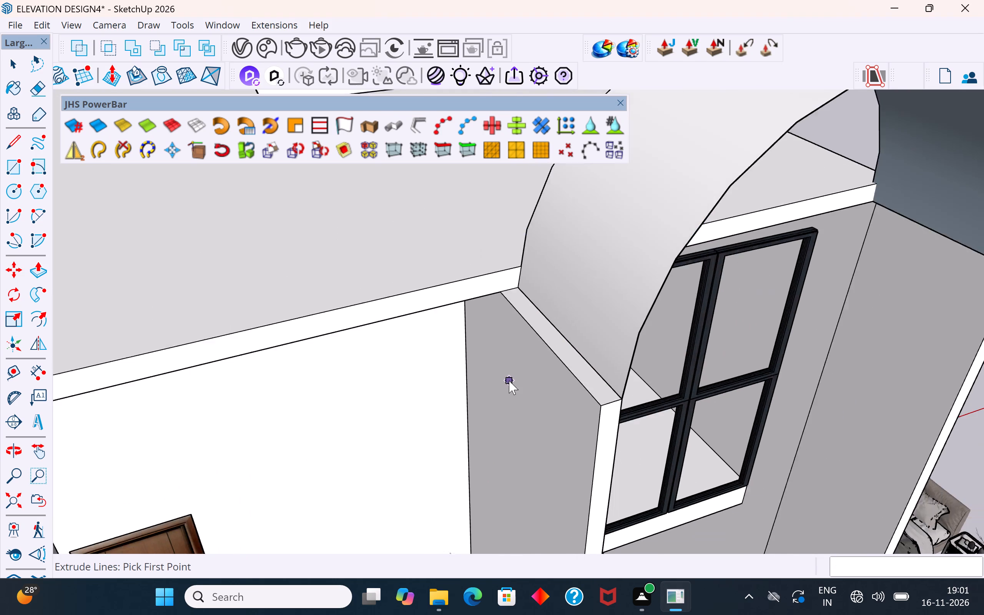
scroll(509, 381, "down", 7)
middle_click_drag(761, 326, 526, 311)
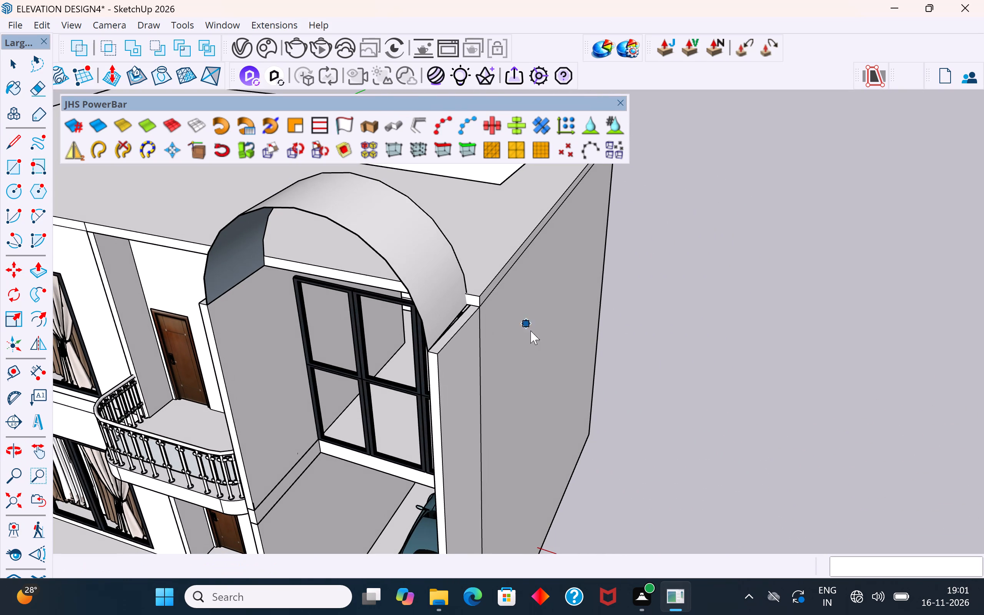
middle_click_drag(472, 305, 555, 319)
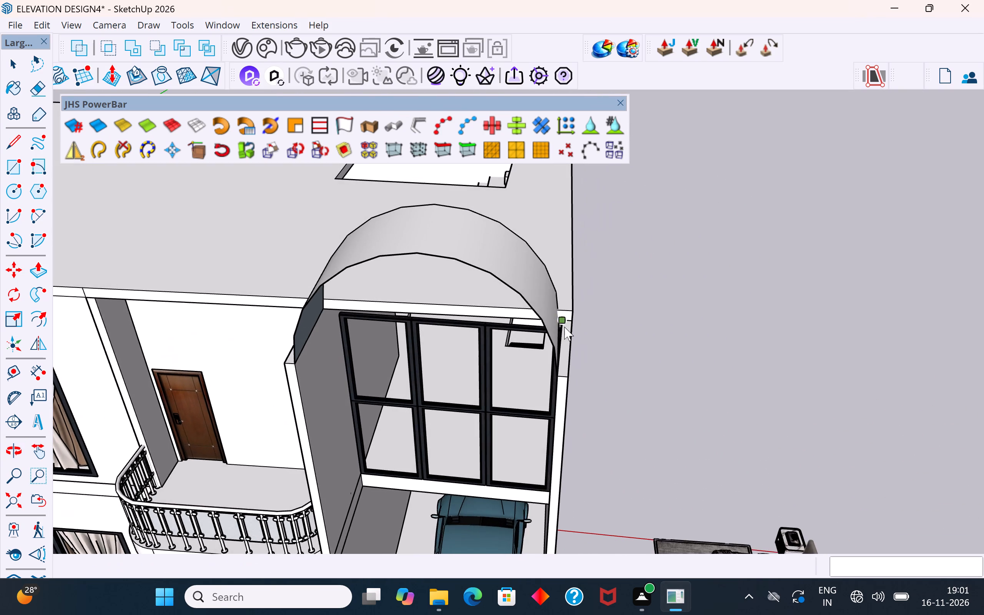
middle_click_drag(569, 329, 617, 289)
scroll(581, 312, "up", 1)
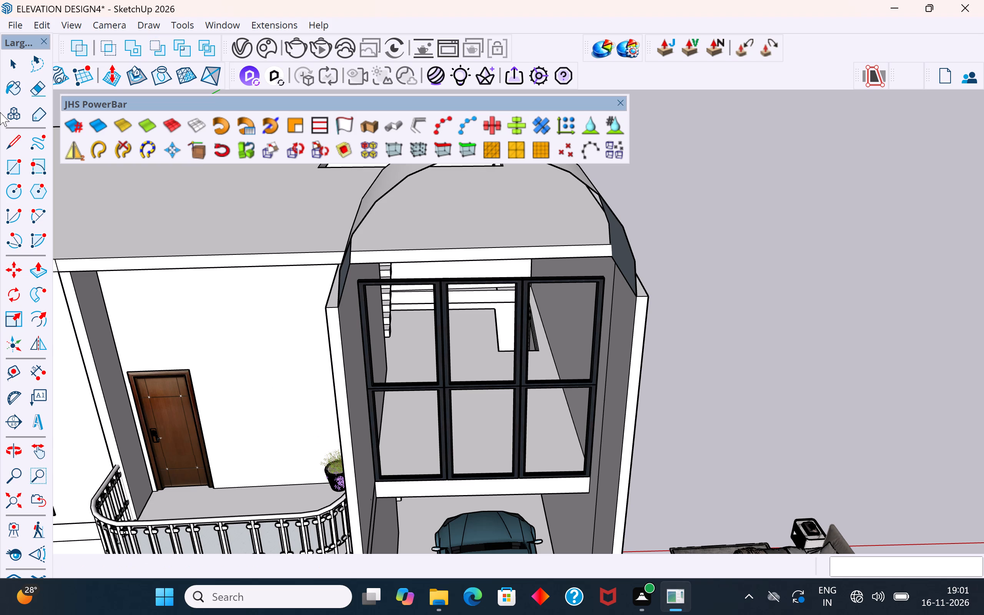
left_click(11, 62)
left_click(751, 258)
middle_click_drag(633, 311, 653, 261)
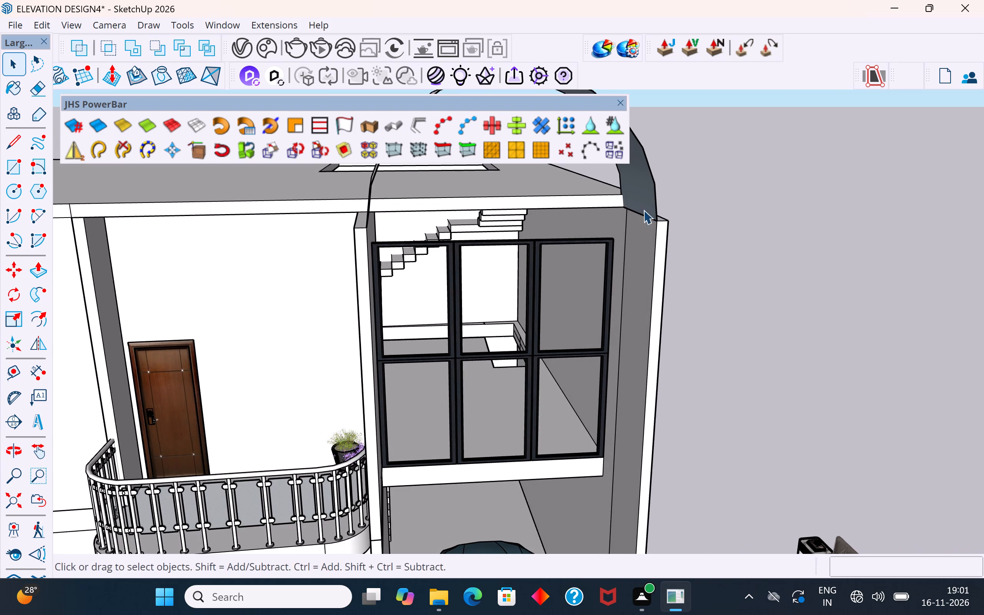
scroll(632, 172, "up", 7)
middle_click_drag(623, 212, 483, 299)
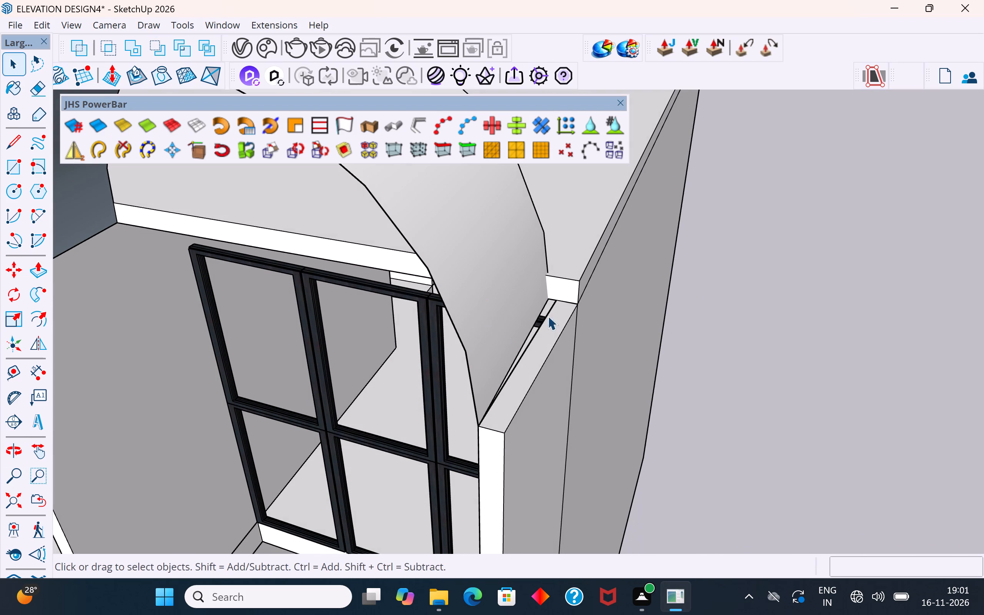
left_click(544, 303)
scroll(544, 303, "up", 8)
middle_click_drag(563, 294, 839, 117)
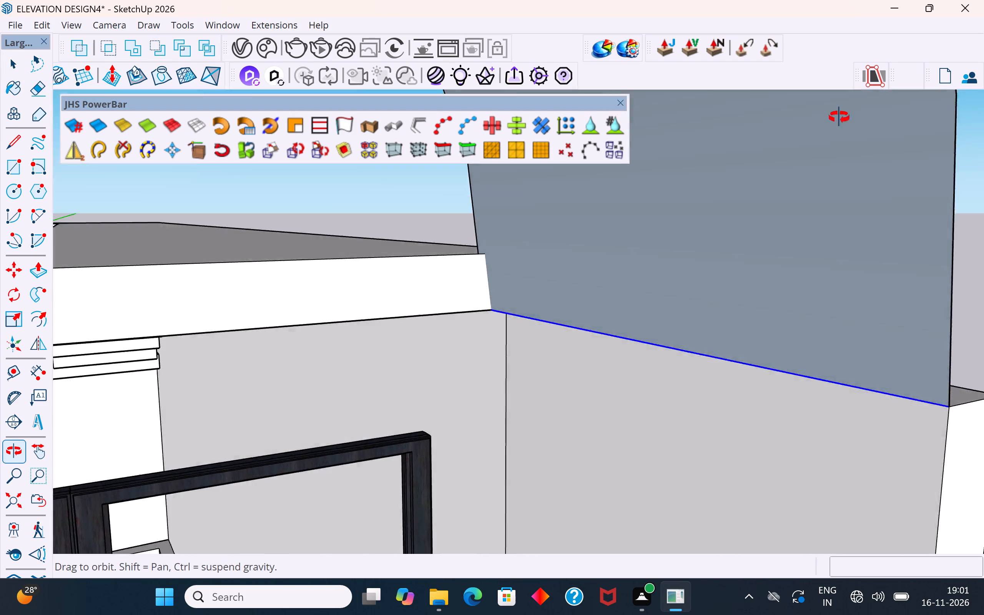
middle_click_drag(839, 117, 841, 42)
scroll(489, 330, "up", 3)
key("m")
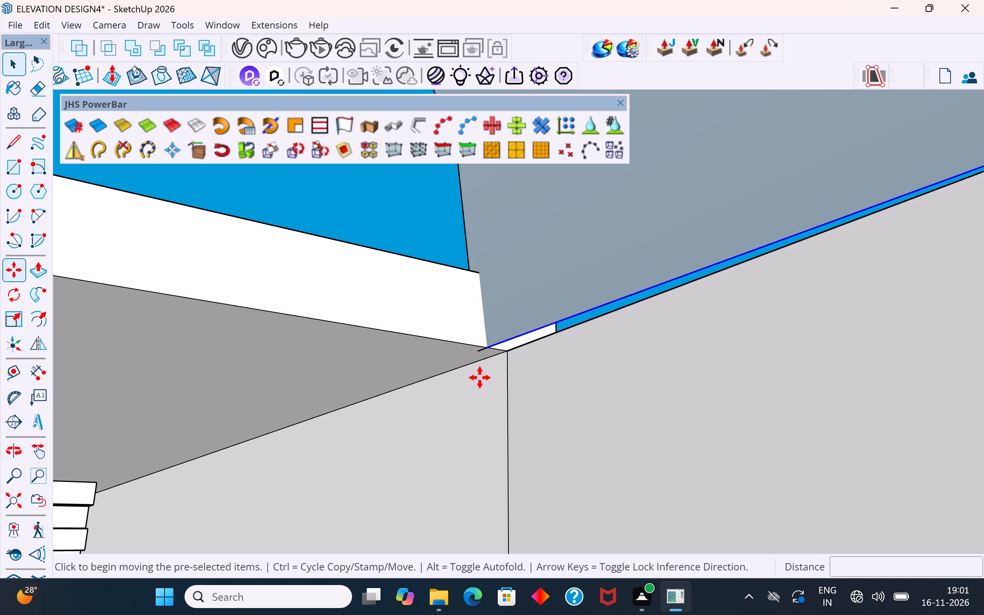
left_click(489, 346)
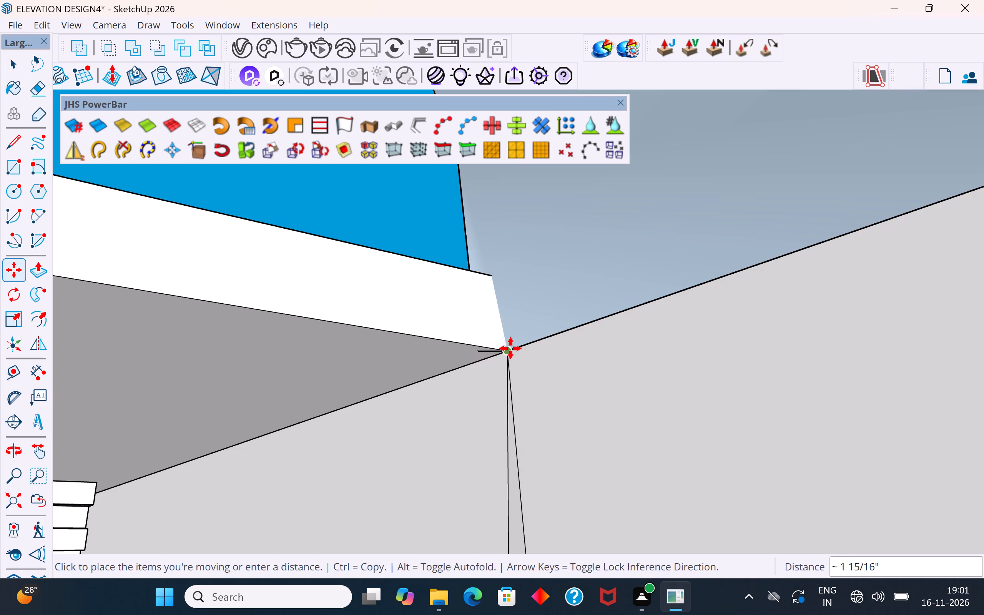
left_click(511, 348)
scroll(502, 364, "down", 19)
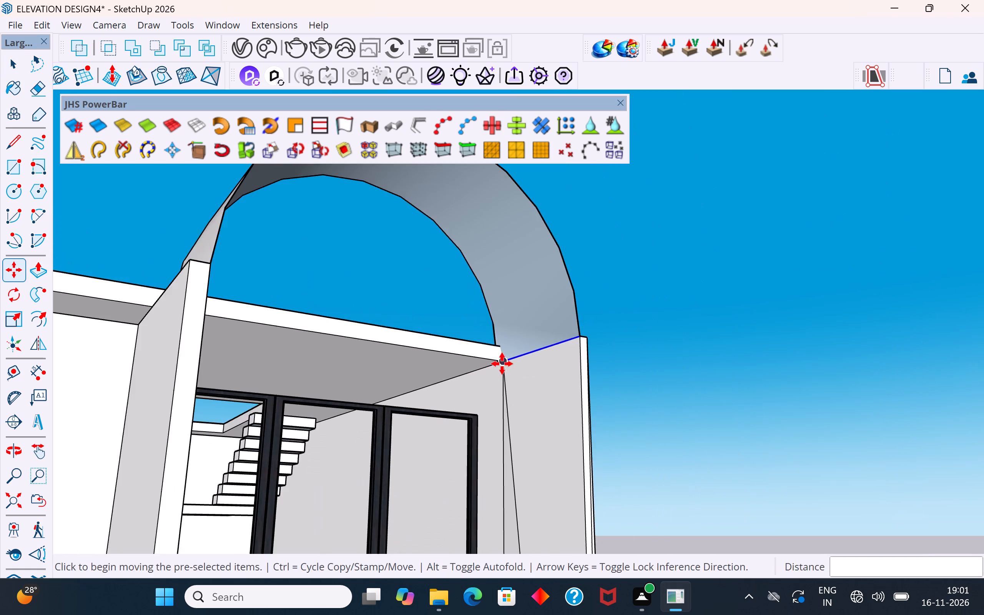
scroll(502, 364, "down", 9)
left_click(9, 65)
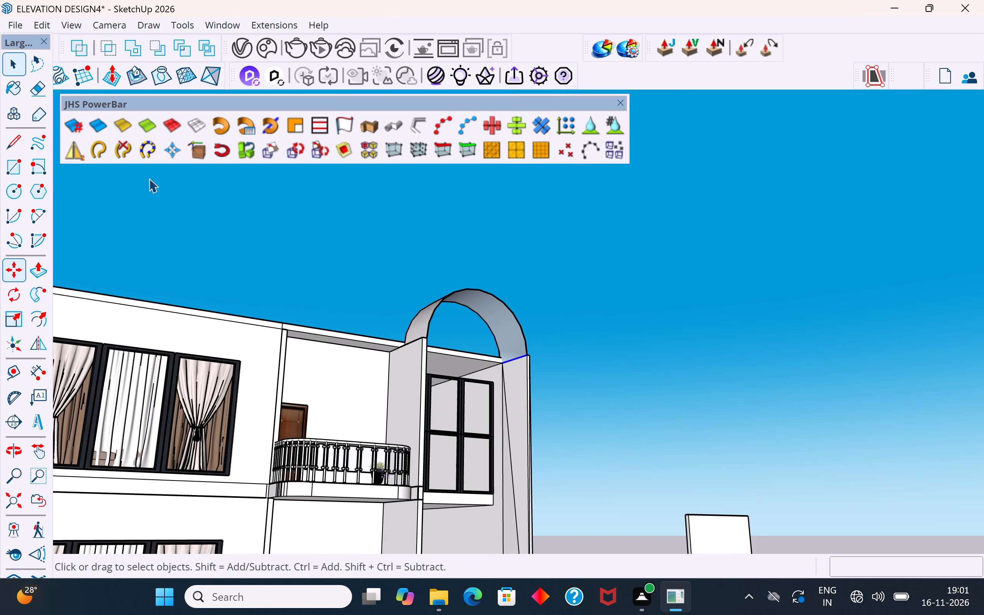
left_click(259, 228)
Delete the stray diagonal edge on the inner face of the parking bay's outer side wall.
scroll(490, 233, "down", 5)
middle_click_drag(500, 319, 515, 378)
scroll(502, 470, "down", 5)
scroll(506, 484, "up", 7)
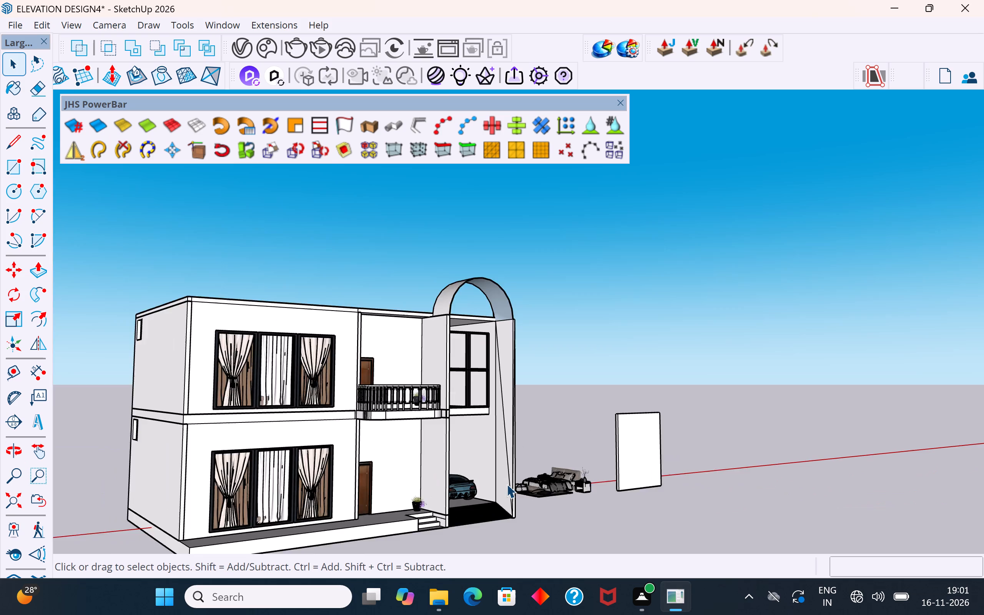
scroll(507, 484, "up", 3)
left_click(511, 474)
key("Delete")
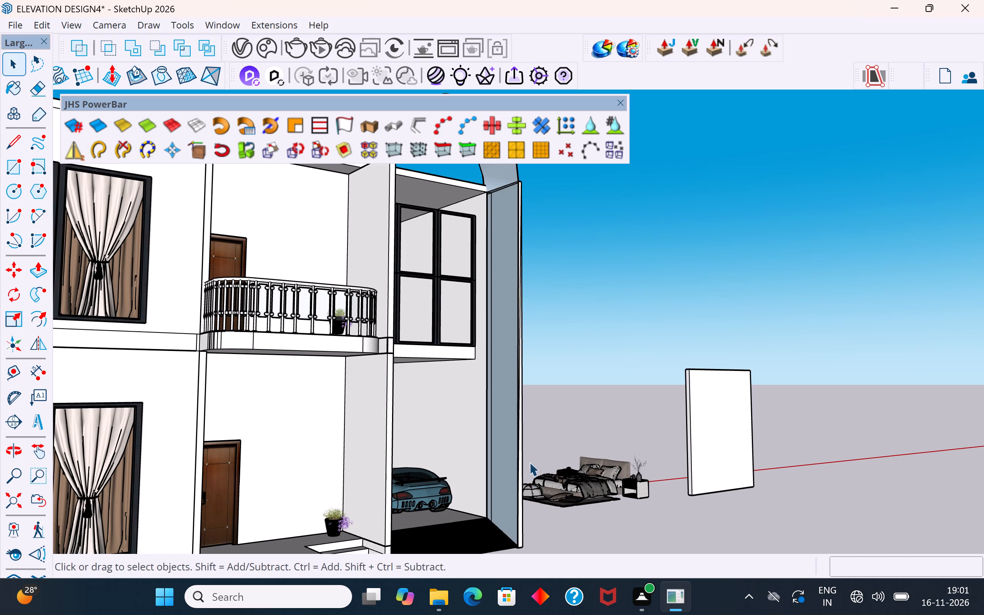
Draw a rectangle about 26' 6" by 3' 10 3/4" over the open inner face of the outer side wall's projecting part.
middle_click_drag(527, 461, 545, 527)
scroll(526, 241, "down", 3)
middle_click_drag(511, 319, 510, 427)
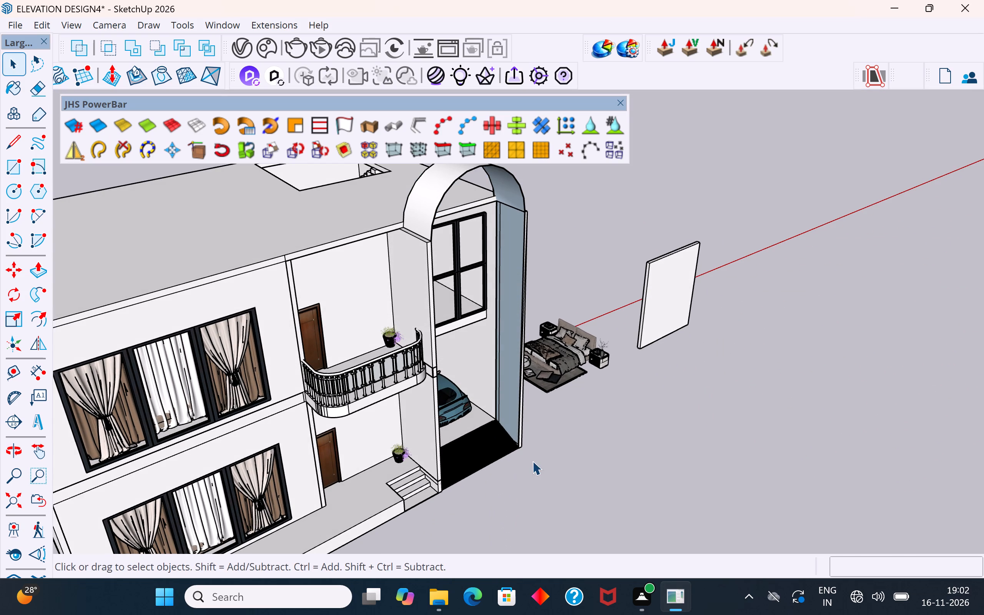
left_click(15, 171)
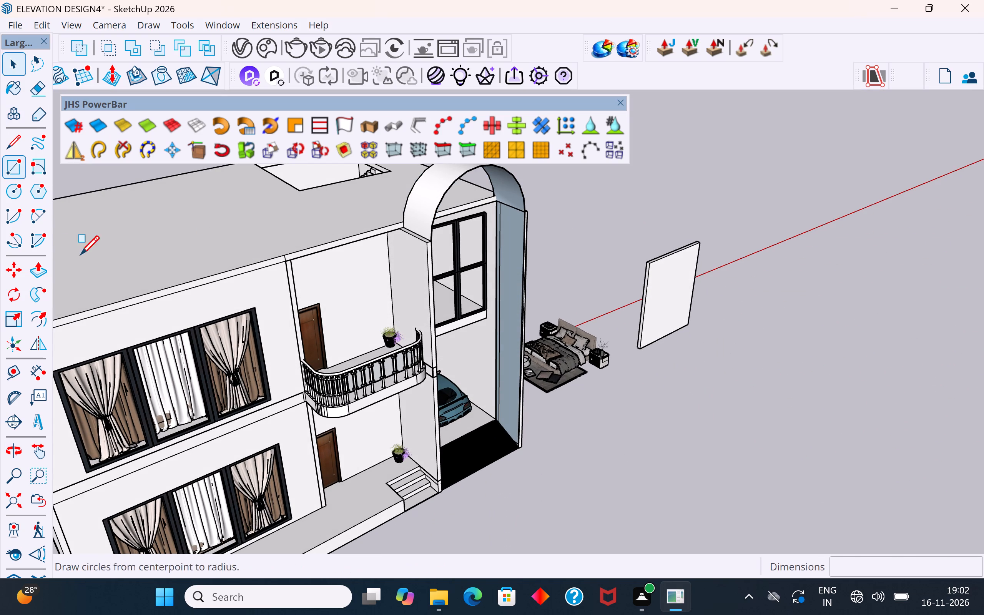
scroll(489, 268, "up", 7)
scroll(467, 453, "down", 6)
middle_click_drag(504, 291, 501, 252)
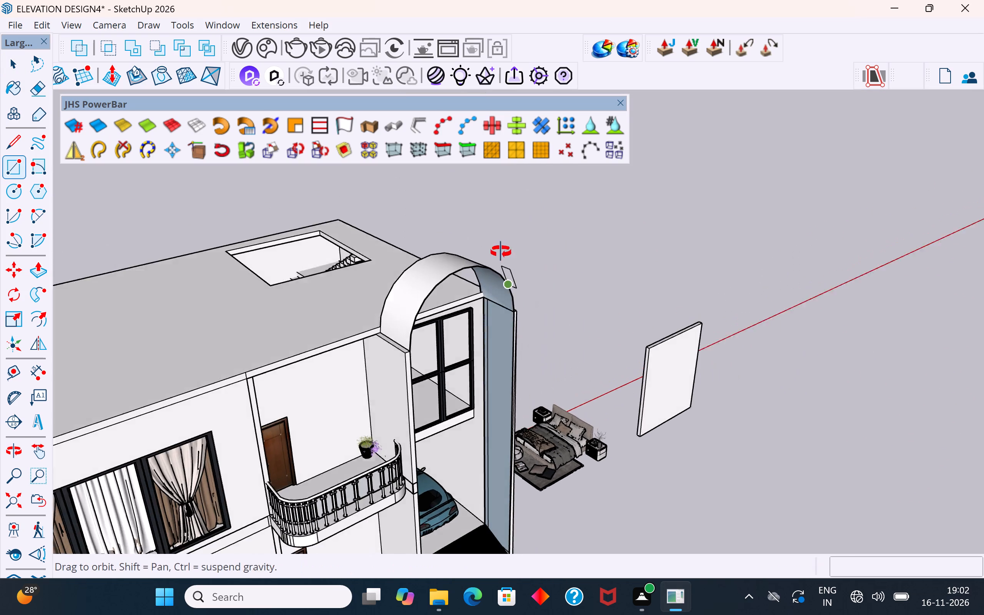
middle_click_drag(501, 252, 487, 186)
scroll(476, 267, "up", 12)
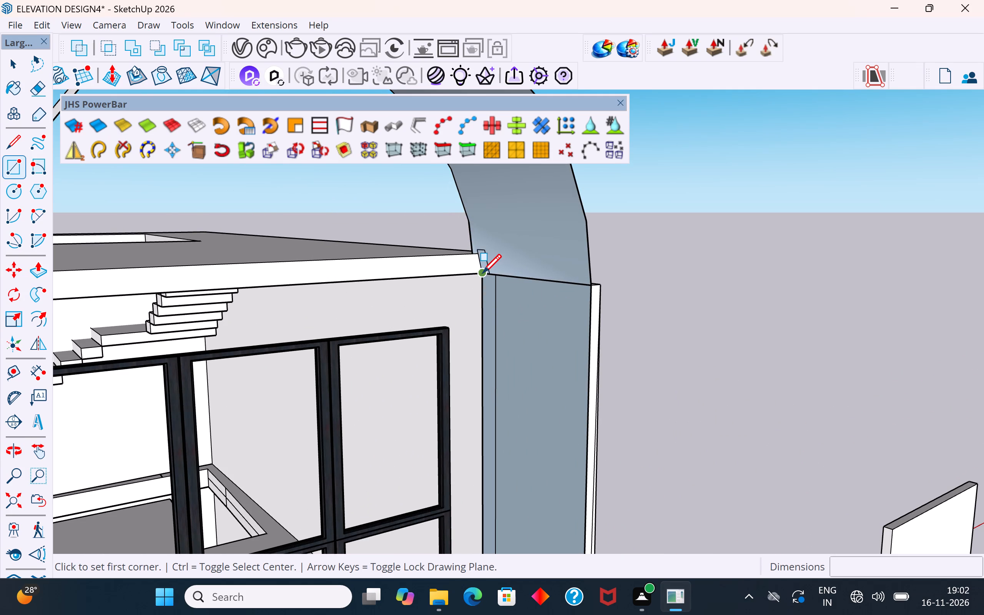
left_click(482, 274)
scroll(482, 274, "down", 16)
scroll(495, 515, "up", 4)
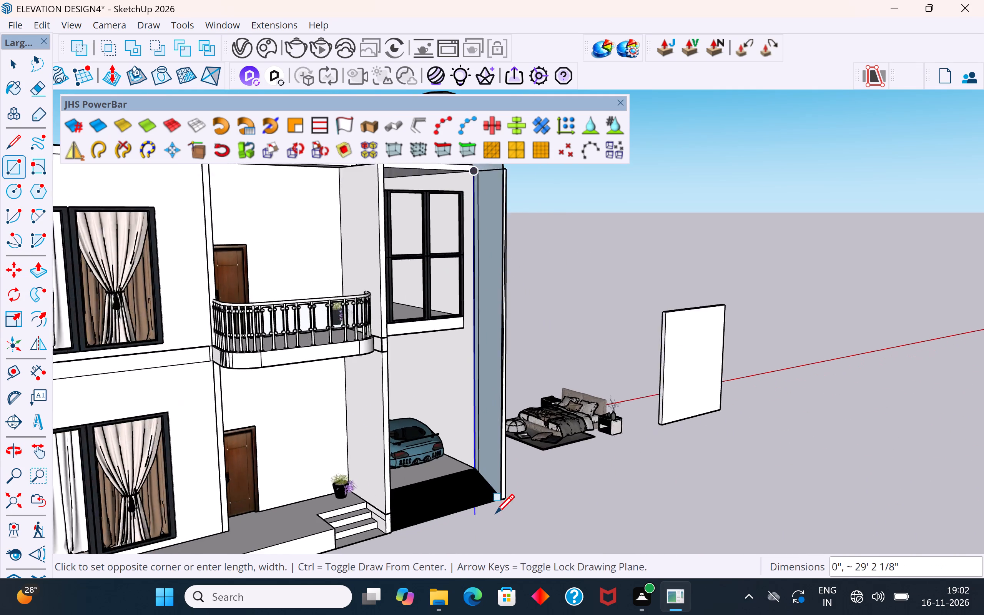
scroll(495, 515, "up", 11)
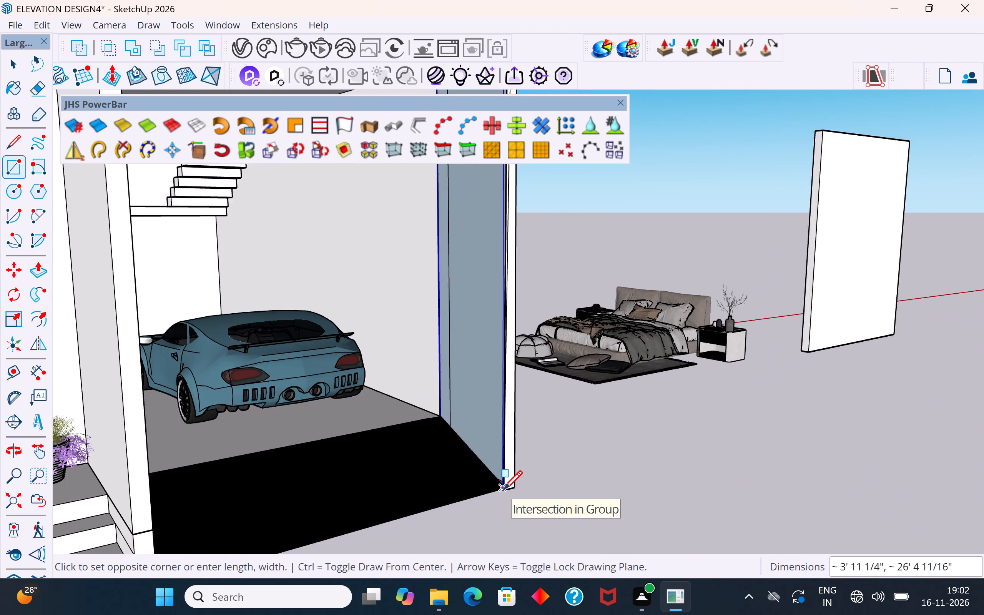
scroll(504, 491, "up", 14)
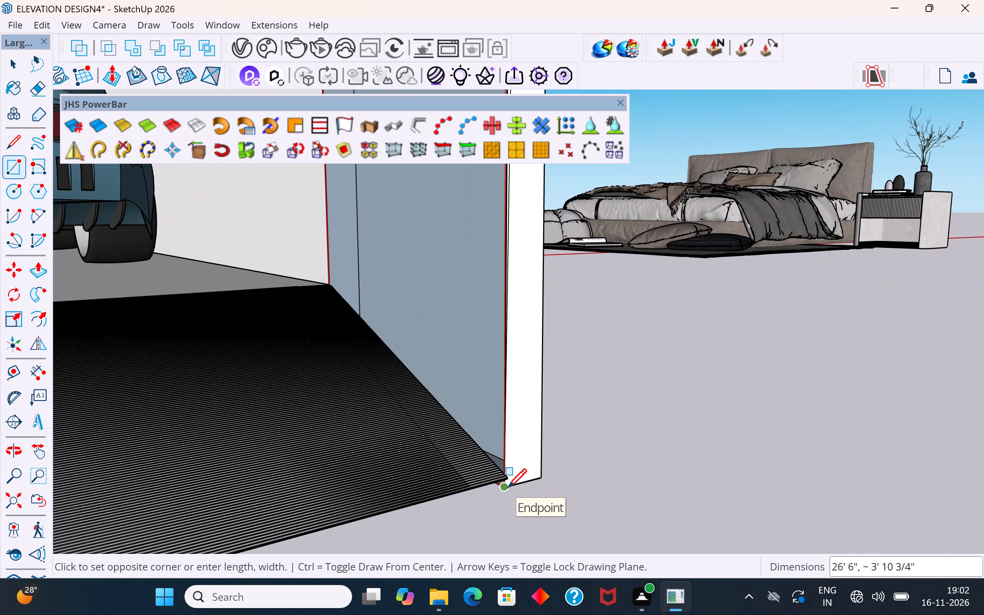
left_click(508, 489)
scroll(515, 525, "down", 20)
scroll(515, 525, "down", 1)
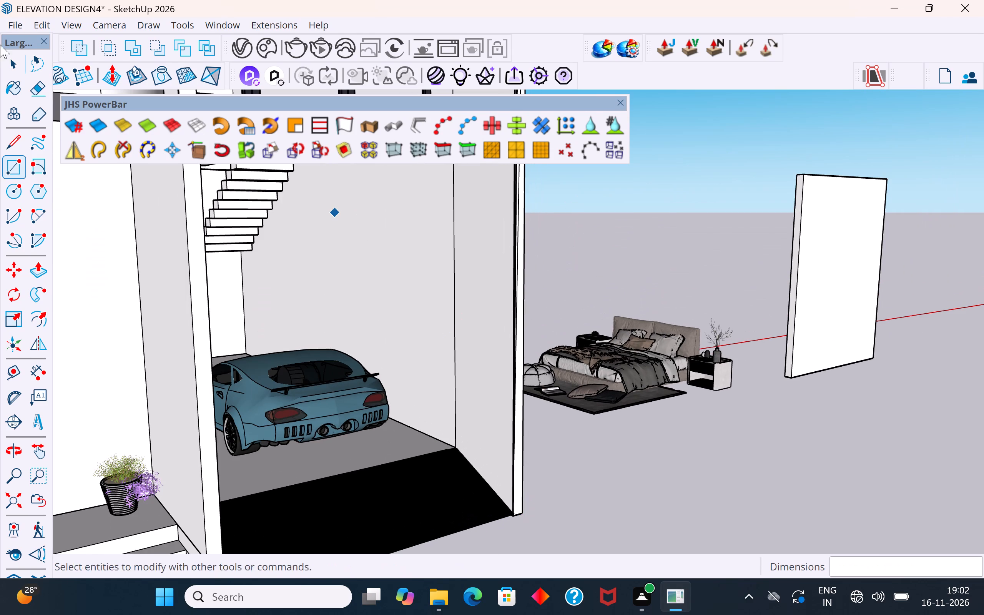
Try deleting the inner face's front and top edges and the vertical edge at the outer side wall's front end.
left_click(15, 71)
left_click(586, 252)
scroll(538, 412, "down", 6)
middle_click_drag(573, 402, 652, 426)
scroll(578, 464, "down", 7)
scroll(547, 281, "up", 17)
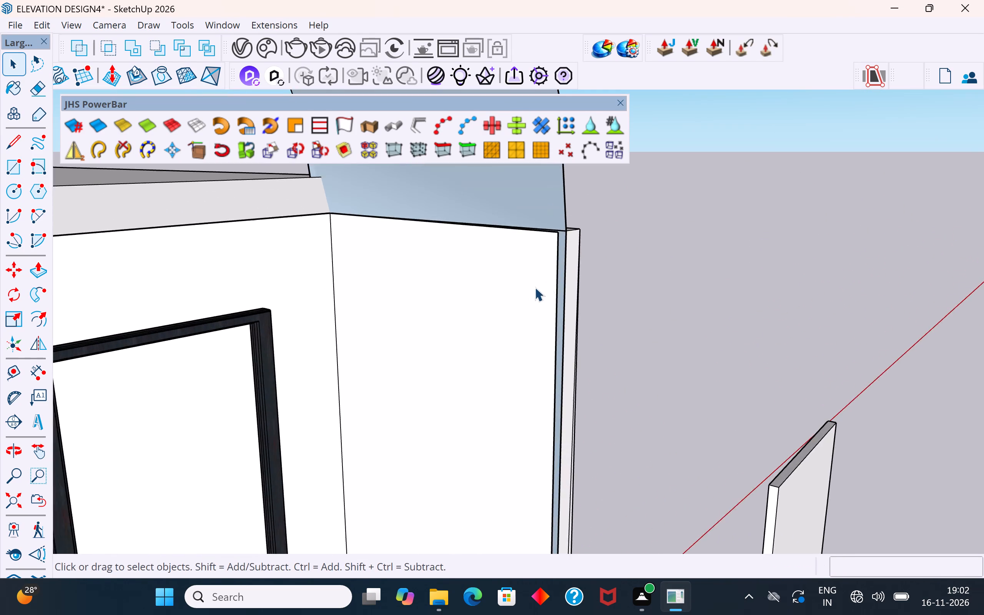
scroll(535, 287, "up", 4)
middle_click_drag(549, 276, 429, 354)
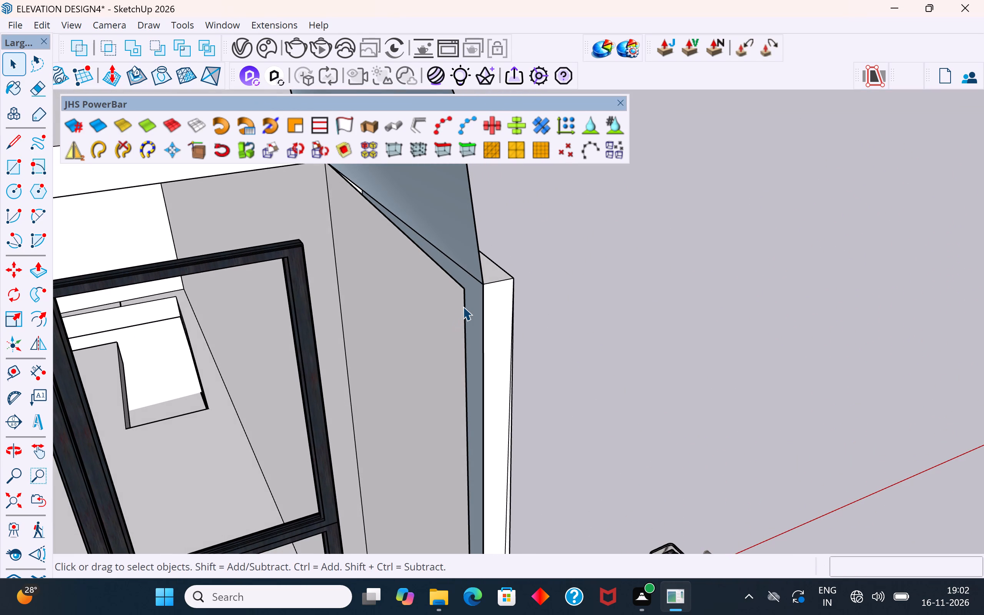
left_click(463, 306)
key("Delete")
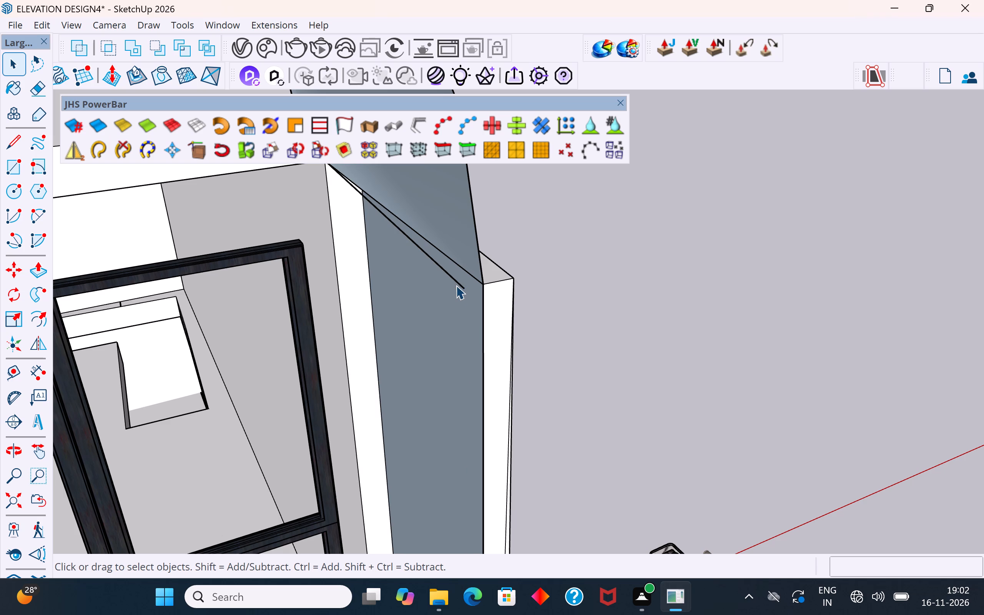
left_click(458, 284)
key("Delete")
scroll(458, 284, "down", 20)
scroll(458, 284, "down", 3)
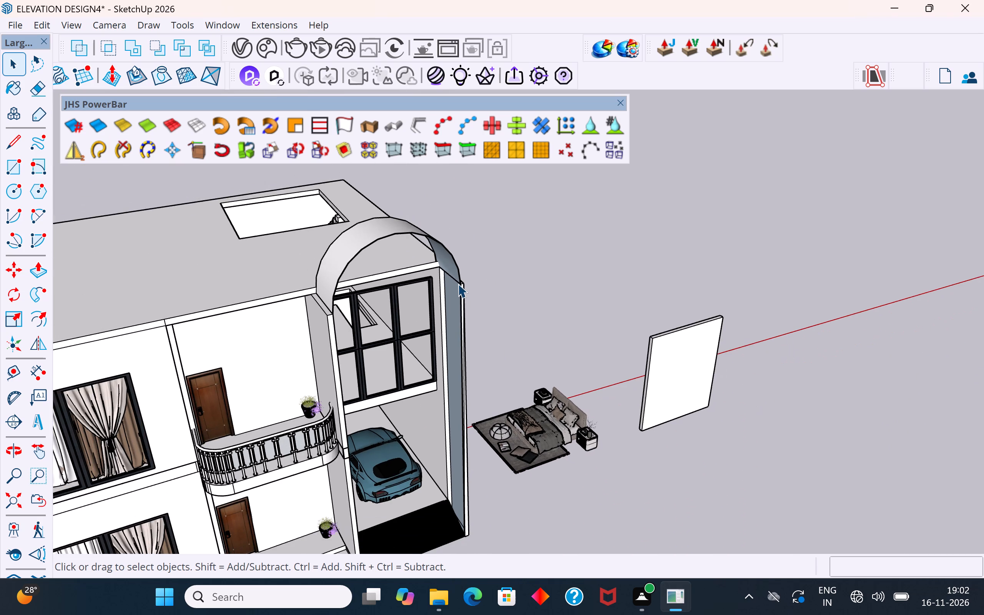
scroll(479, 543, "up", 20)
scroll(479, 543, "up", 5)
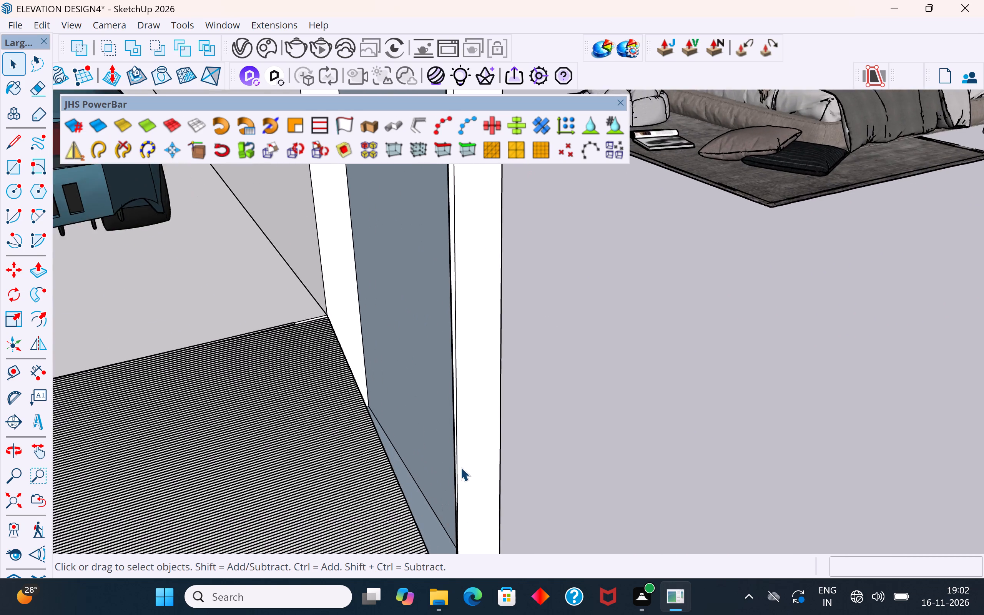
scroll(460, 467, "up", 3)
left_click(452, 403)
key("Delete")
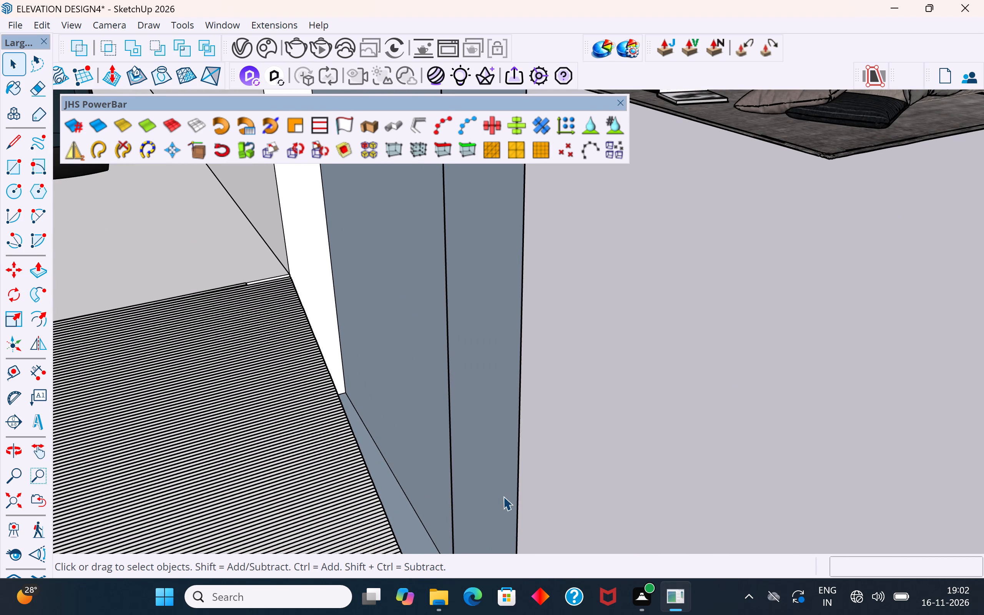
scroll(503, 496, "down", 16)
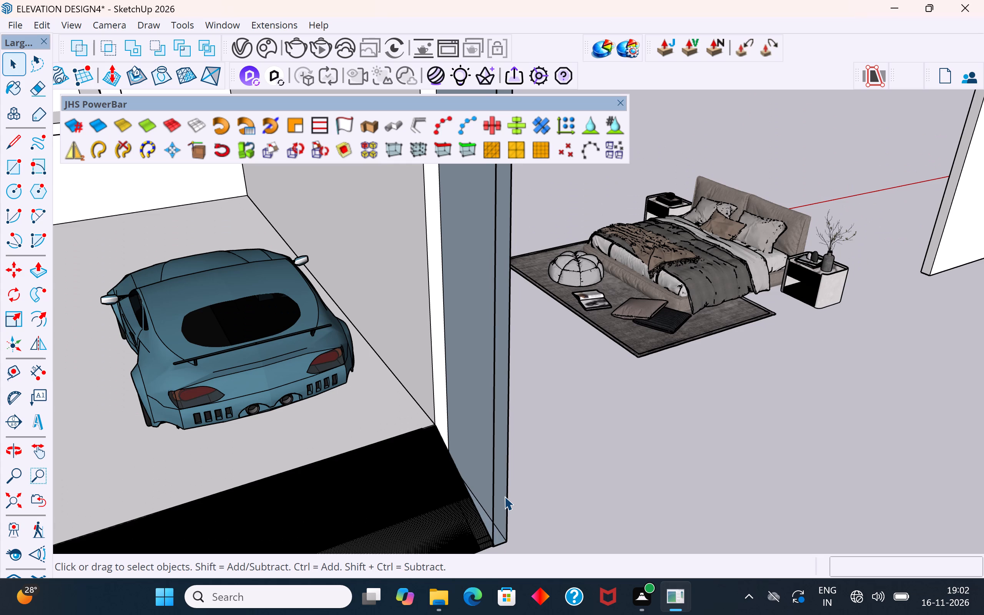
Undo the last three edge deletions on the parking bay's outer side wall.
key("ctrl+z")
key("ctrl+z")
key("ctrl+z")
Draw a rectangle about 26' 6" tall across the outer side wall's front end, from its inner top corner to the outer bottom corner.
scroll(531, 533, "down", 6)
middle_click_drag(546, 419, 691, 382)
scroll(620, 486, "down", 5)
scroll(560, 507, "down", 3)
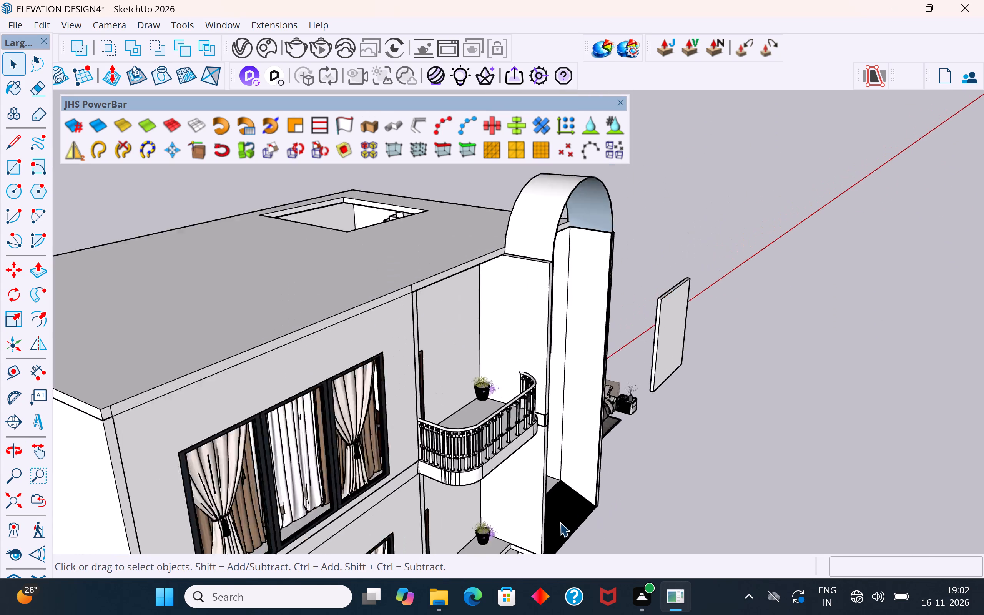
scroll(560, 522, "down", 3)
scroll(588, 285, "up", 20)
scroll(588, 285, "up", 5)
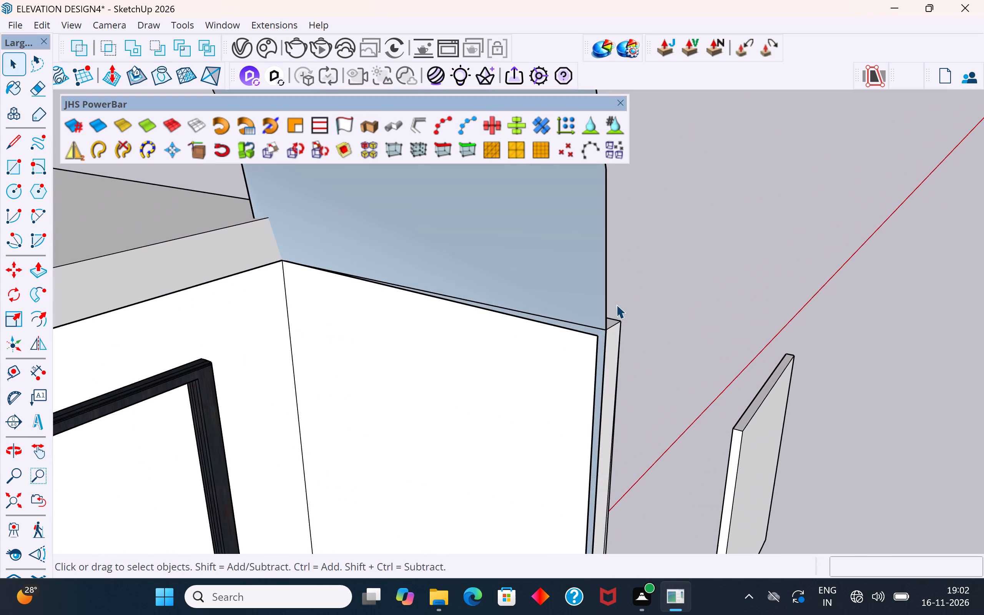
middle_click_drag(614, 313, 377, 301)
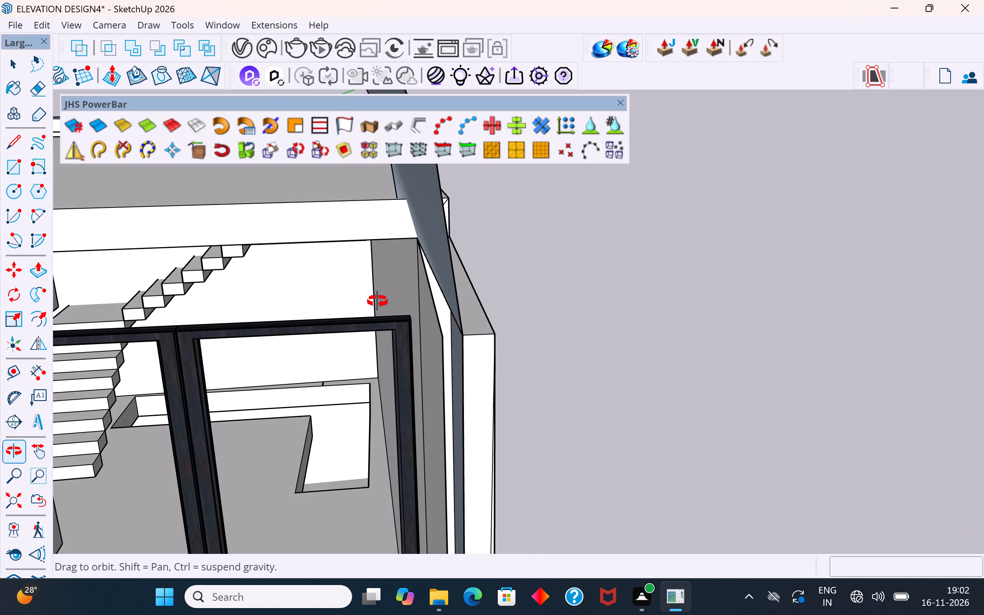
middle_click_drag(377, 301, 383, 343)
scroll(452, 277, "down", 4)
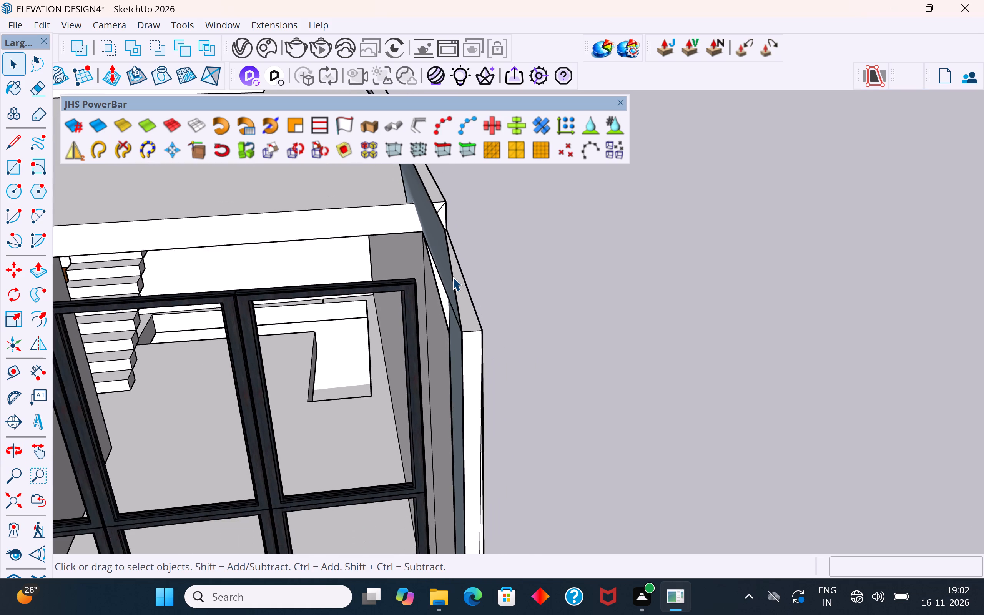
scroll(452, 277, "down", 11)
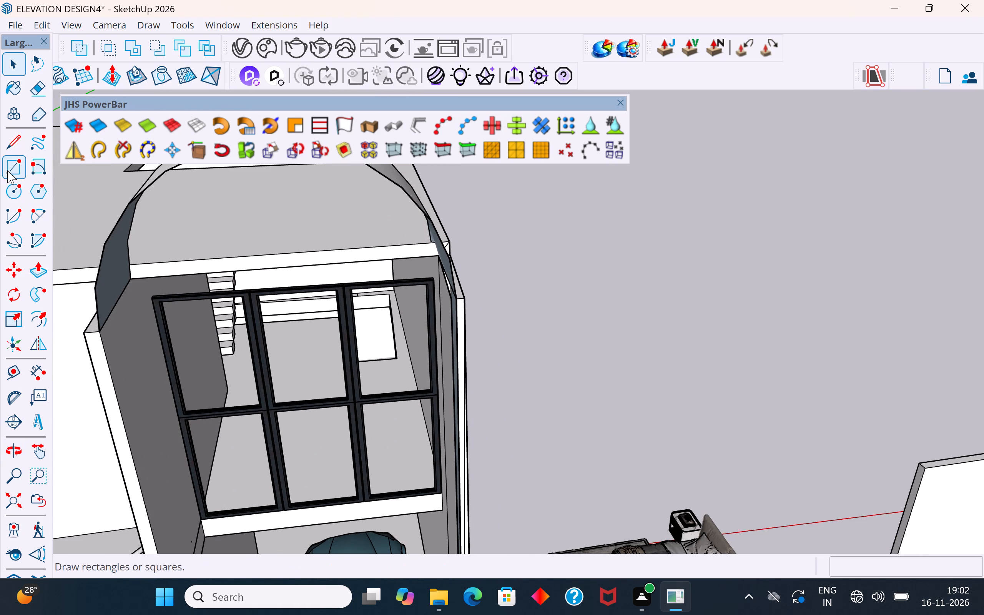
left_click(7, 170)
left_click(455, 302)
scroll(455, 302, "down", 5)
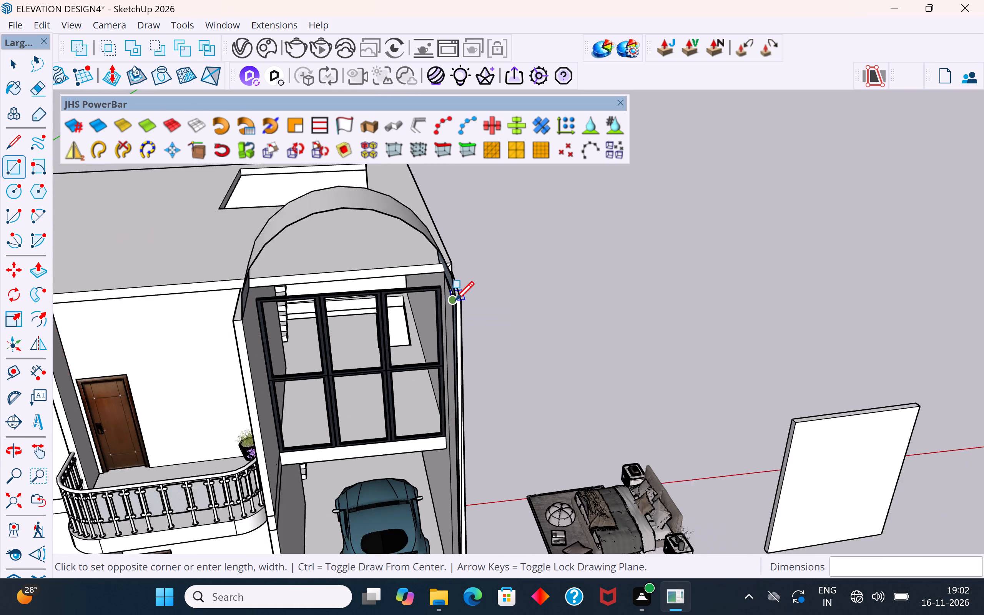
scroll(455, 302, "down", 10)
scroll(460, 485, "up", 14)
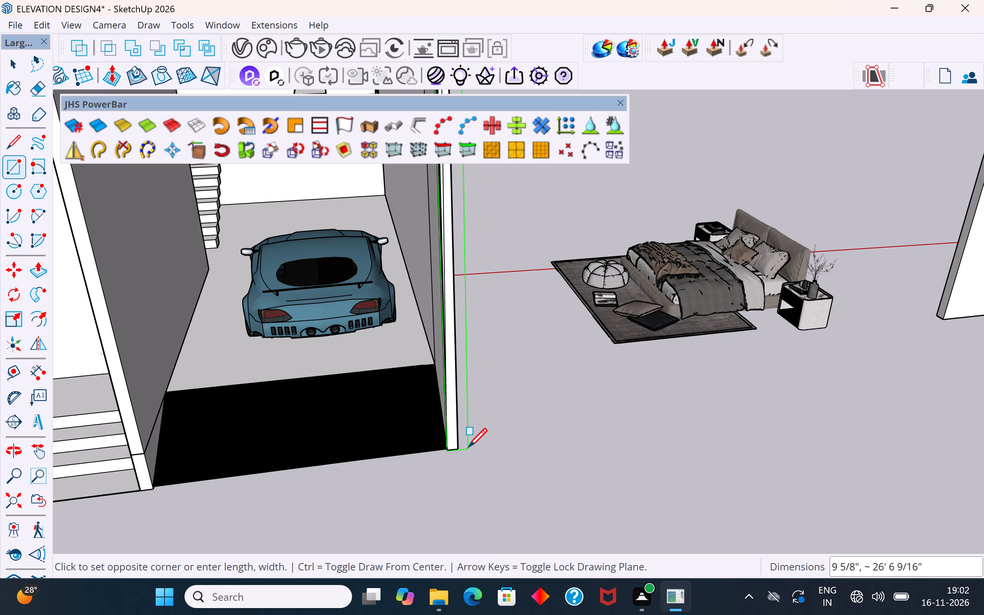
left_click(460, 450)
scroll(499, 553, "down", 11)
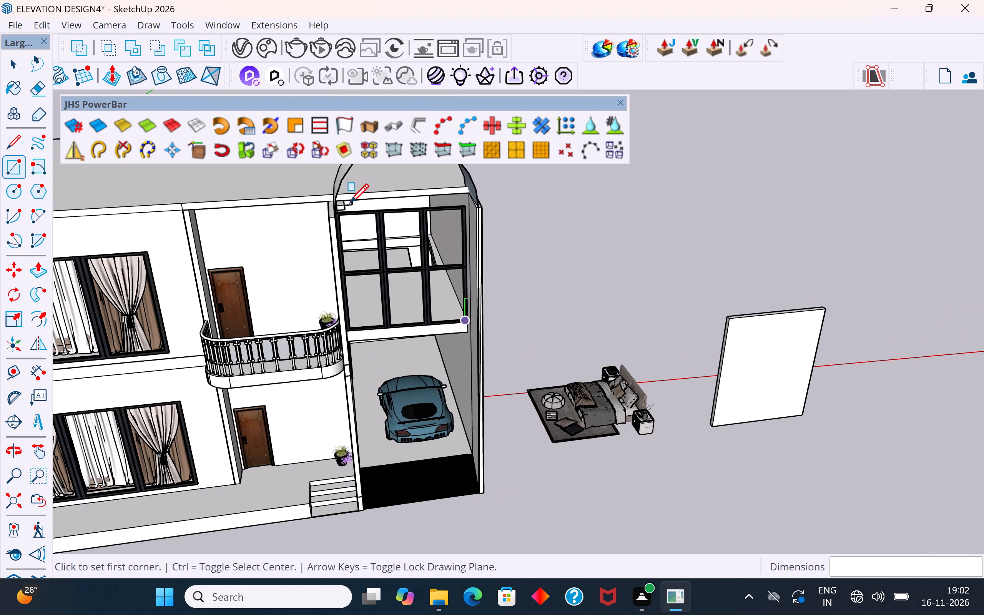
Delete the old face overlapping the new rectangle on the outer side wall's front end.
left_click(10, 62)
left_click(221, 180)
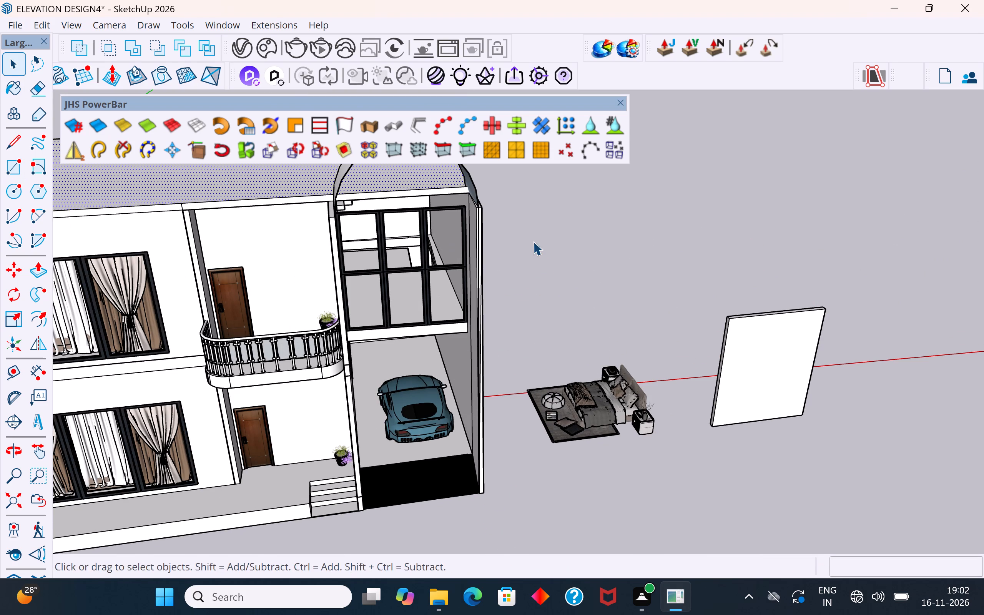
left_click(541, 241)
middle_click_drag(548, 240, 649, 296)
scroll(520, 243, "up", 7)
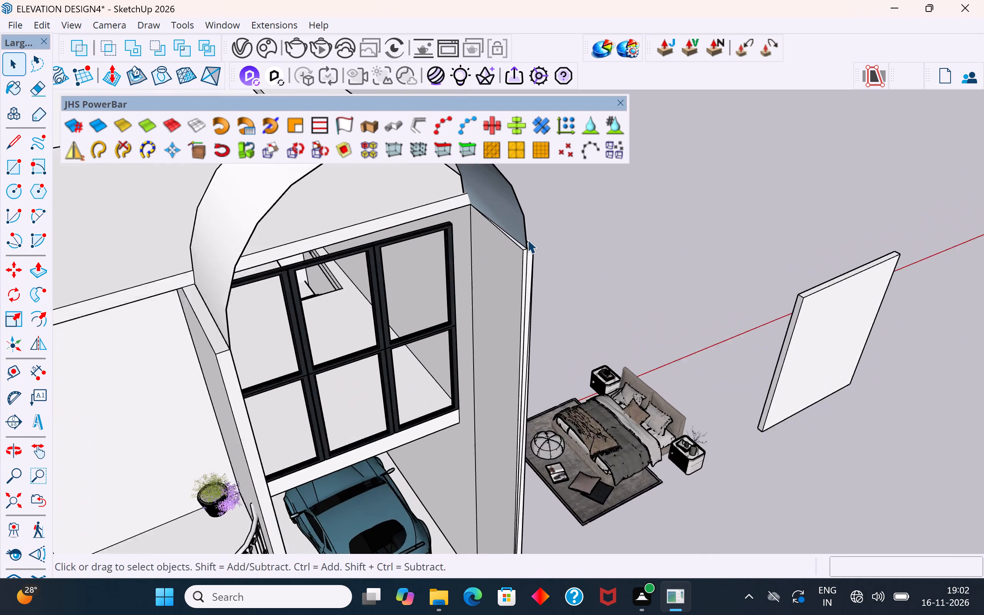
scroll(527, 239, "up", 7)
left_click(522, 265)
left_click(525, 267)
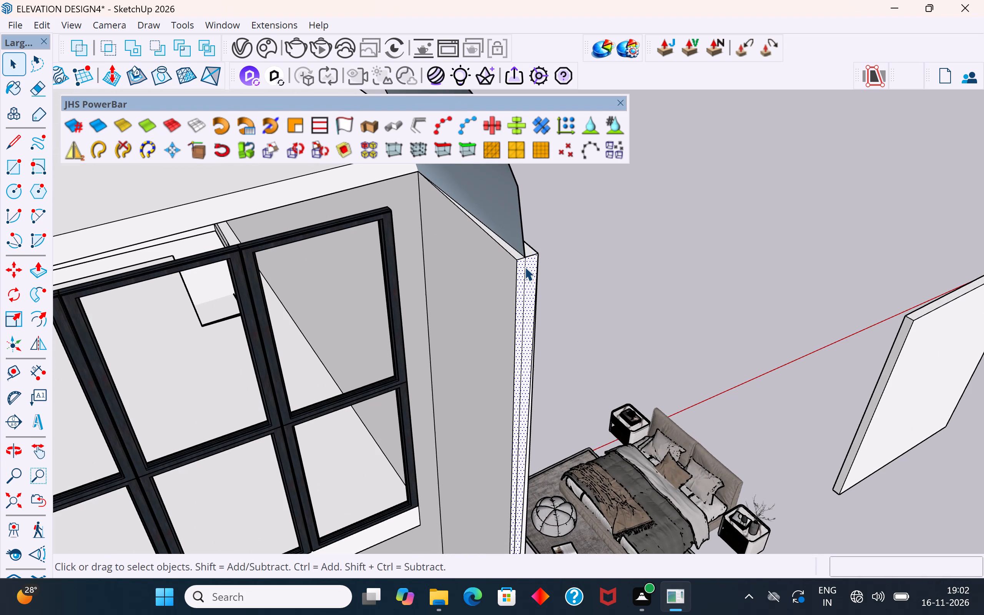
left_click(674, 251)
scroll(539, 272, "up", 5)
scroll(512, 259, "down", 4)
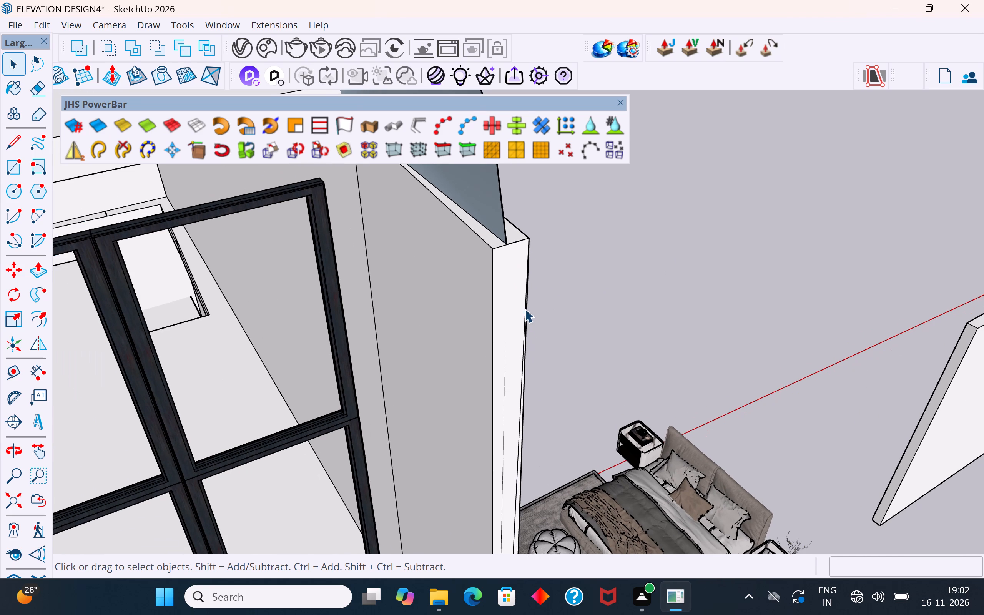
left_click(519, 441)
key("Delete")
Hide the outer side wall's front end face, delete the leftover vertical edge behind it, and unhide everything.
left_click(504, 406)
right_click(510, 273)
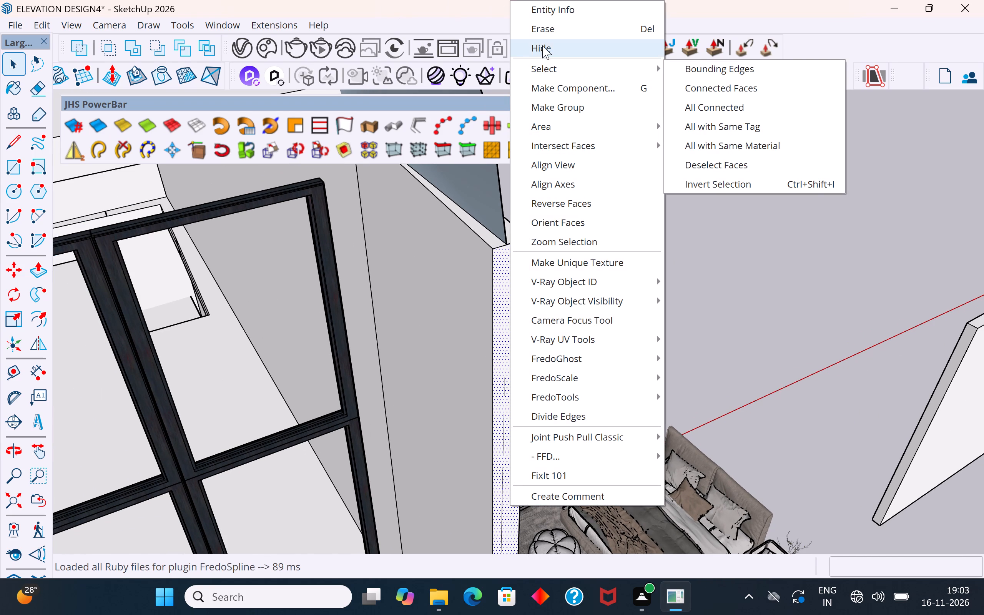
left_click(553, 45)
left_click(507, 286)
key("Delete")
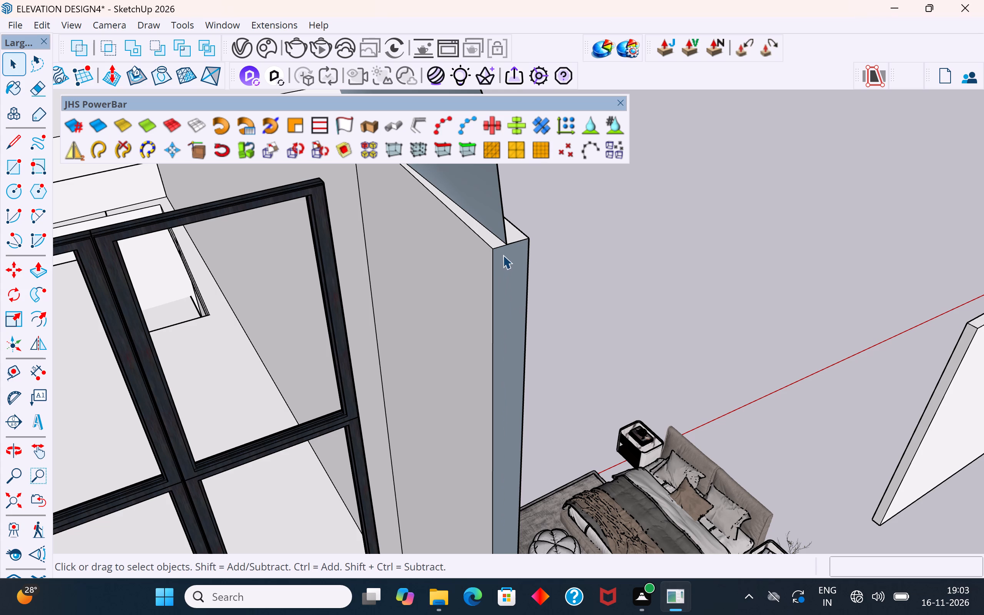
left_click(39, 25)
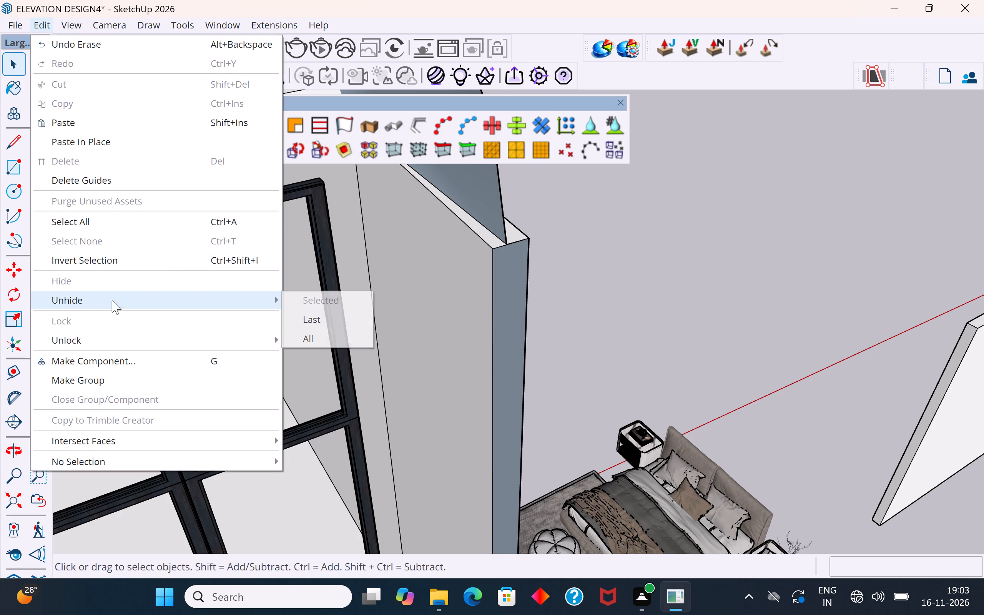
left_click(346, 339)
left_click(582, 282)
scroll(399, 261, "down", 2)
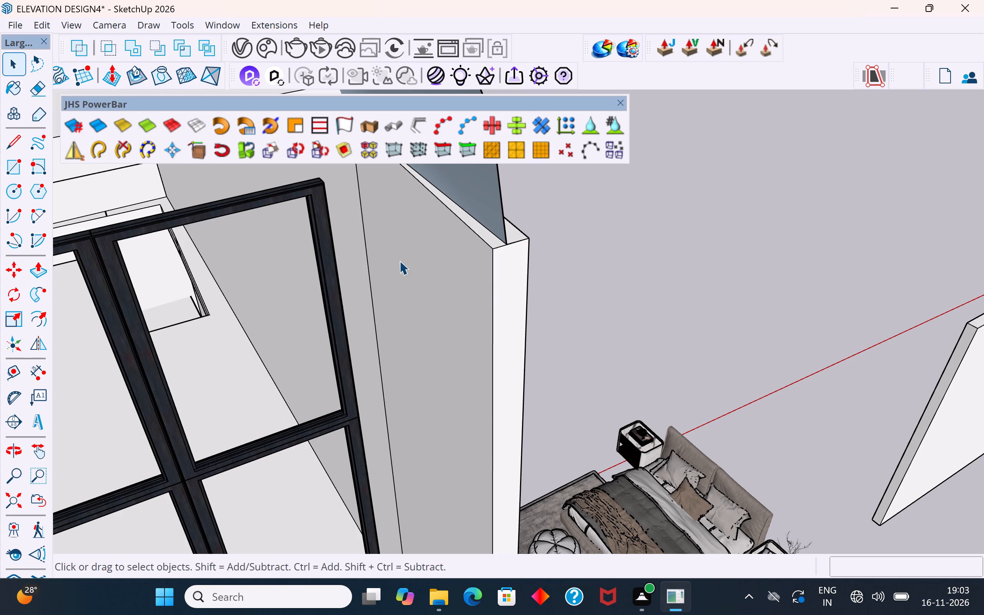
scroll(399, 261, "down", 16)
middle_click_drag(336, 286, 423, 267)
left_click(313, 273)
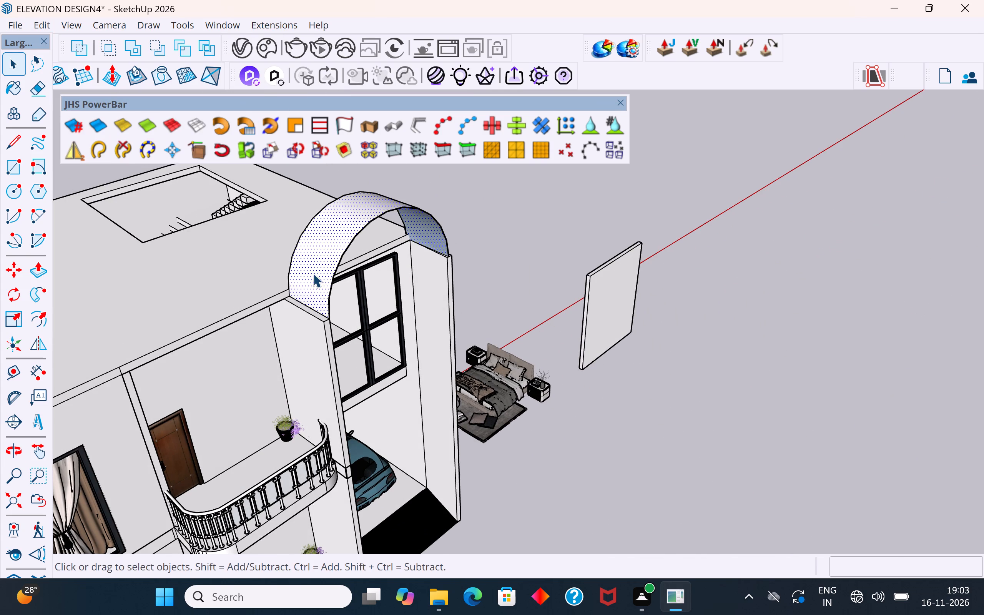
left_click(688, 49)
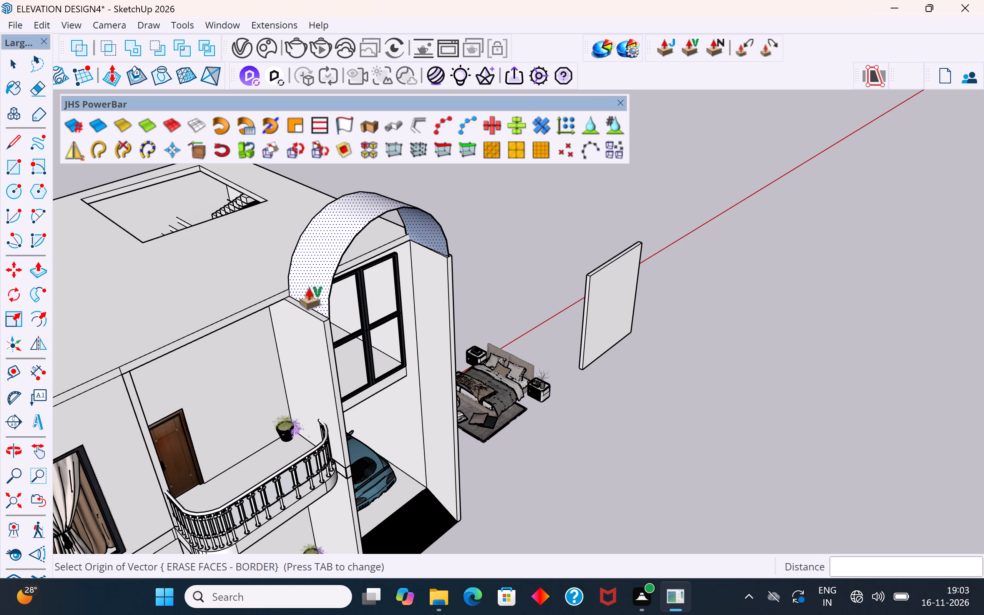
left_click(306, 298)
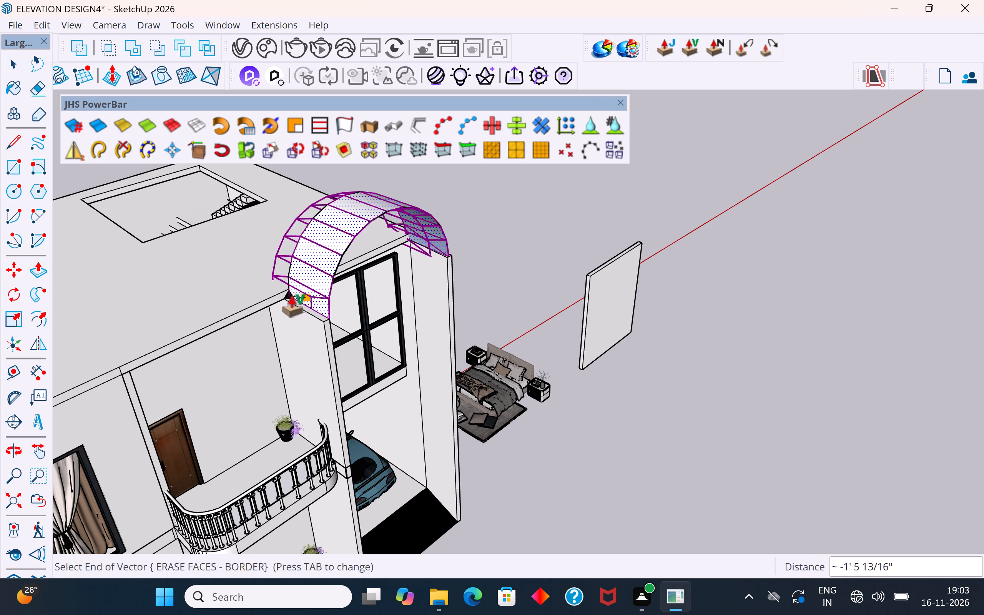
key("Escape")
Thicken the curved arch surface outward about 4 15/16" with Joint Push Pull.
left_click(671, 44)
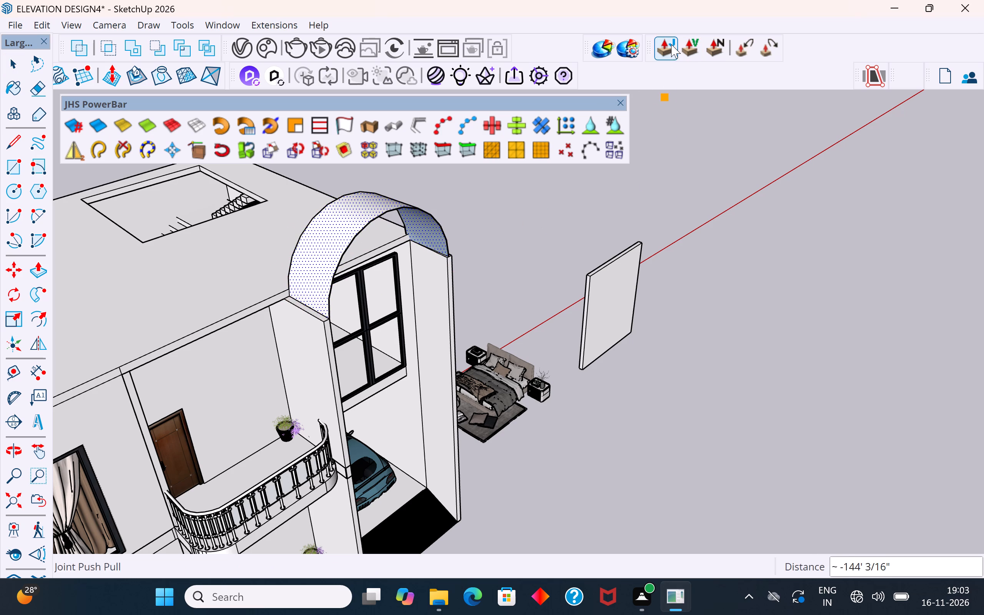
scroll(339, 300, "up", 9)
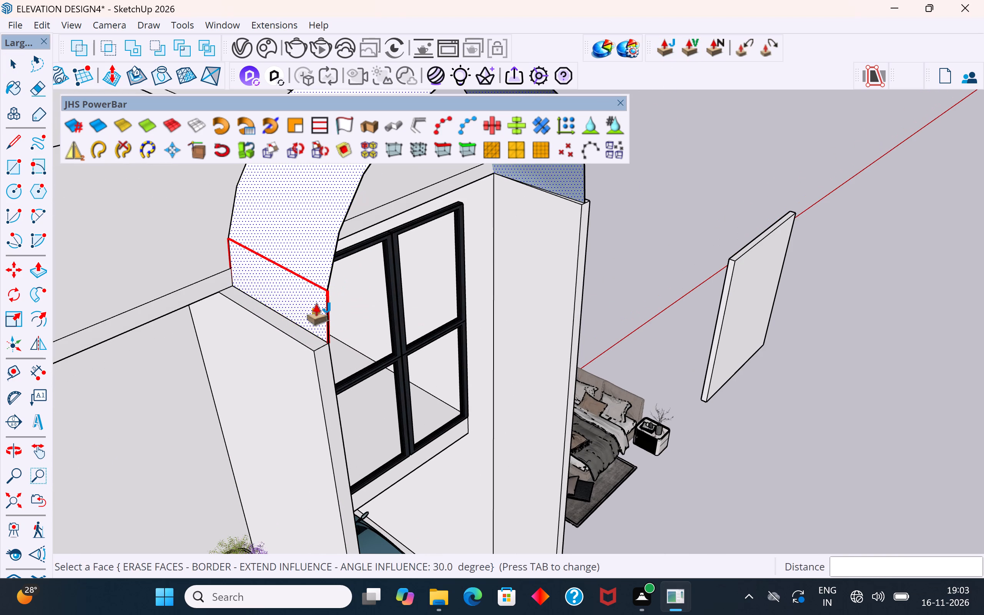
double_click(316, 312)
left_click(316, 358)
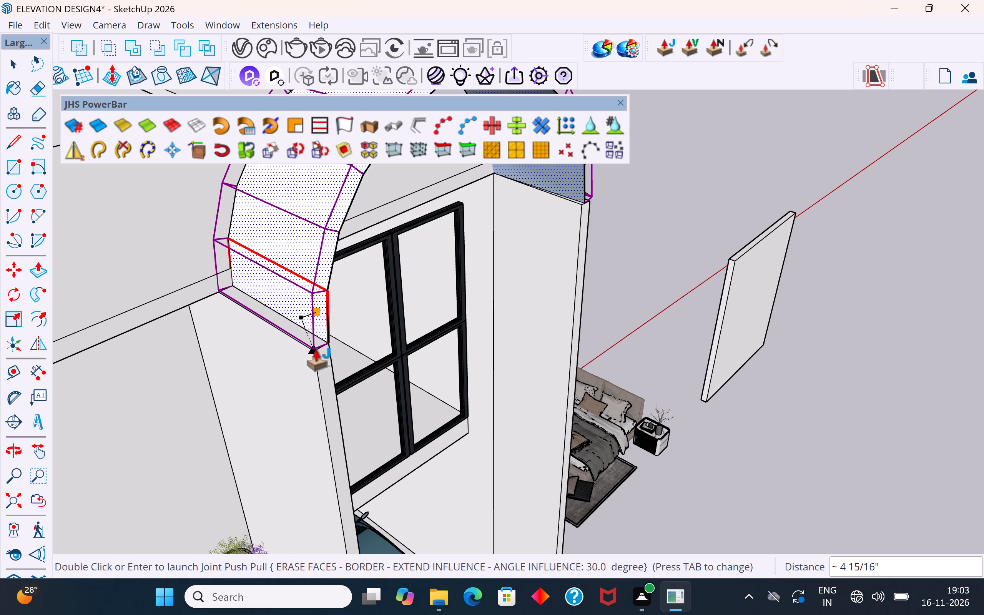
double_click(316, 358)
left_click(8, 57)
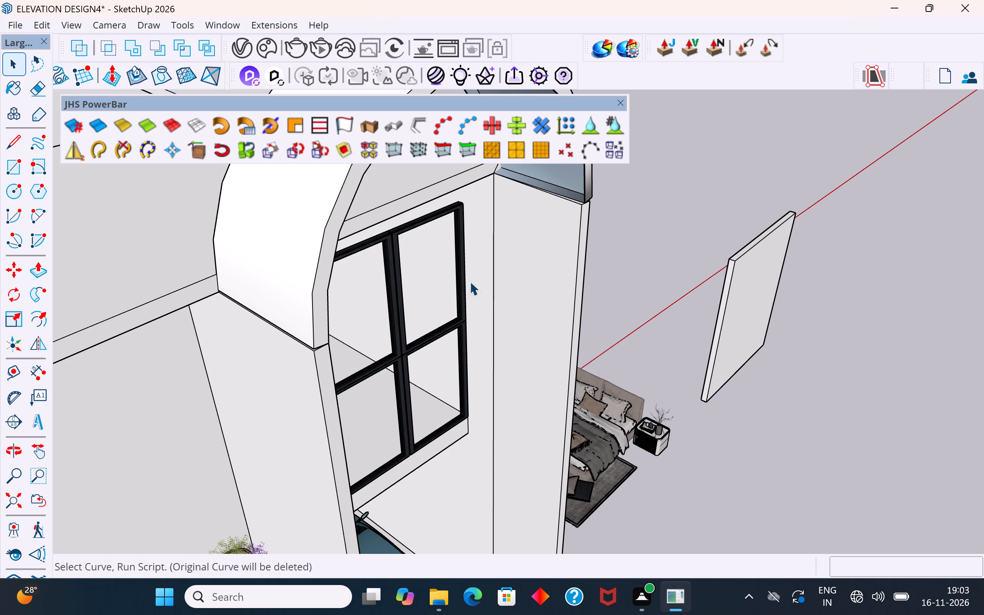
left_click(671, 205)
Examine the thickened arch from the front, below and above, including its inner curved face and its ends on the walls.
scroll(583, 310, "down", 4)
middle_click_drag(598, 307, 514, 206)
scroll(552, 495, "down", 5)
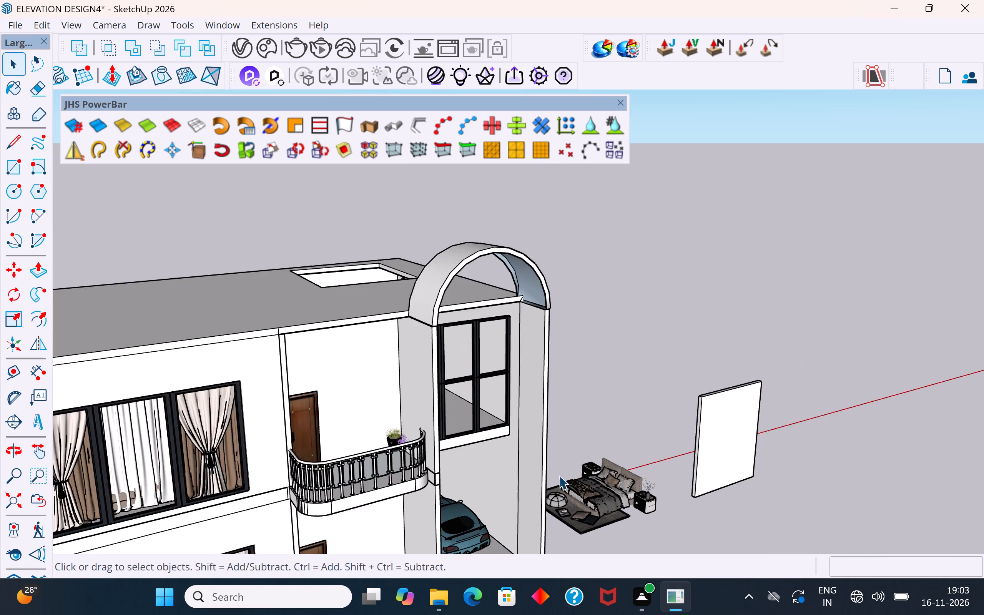
middle_click_drag(522, 399, 291, 300)
scroll(351, 259, "up", 9)
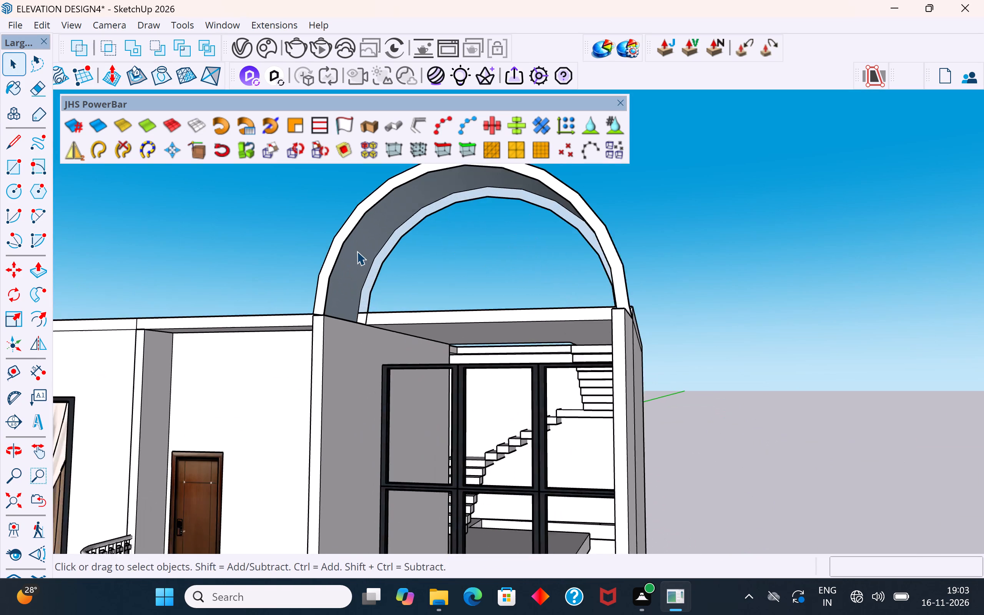
left_click(380, 231)
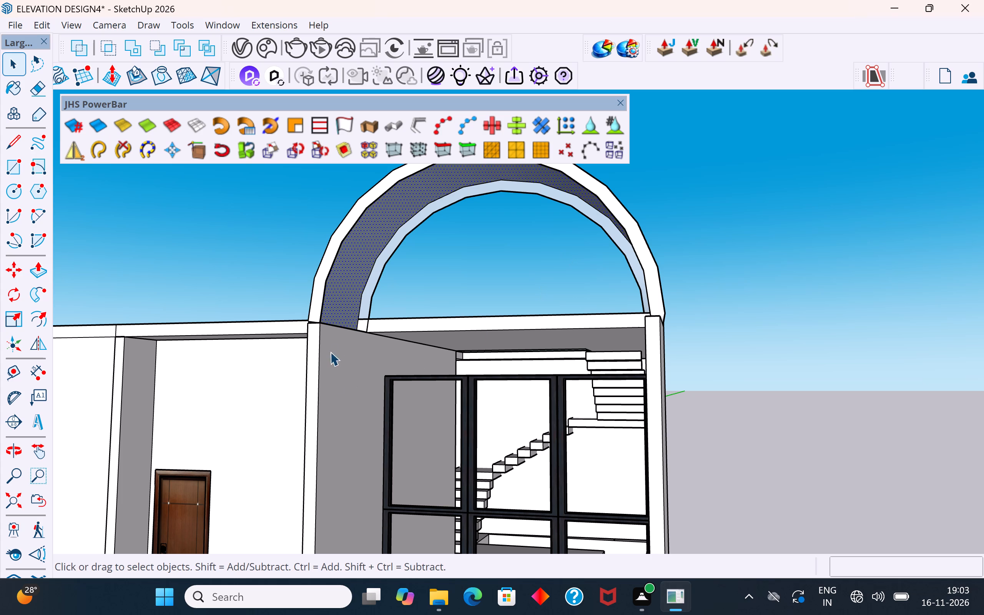
middle_click_drag(344, 342, 386, 421)
scroll(536, 368, "down", 3)
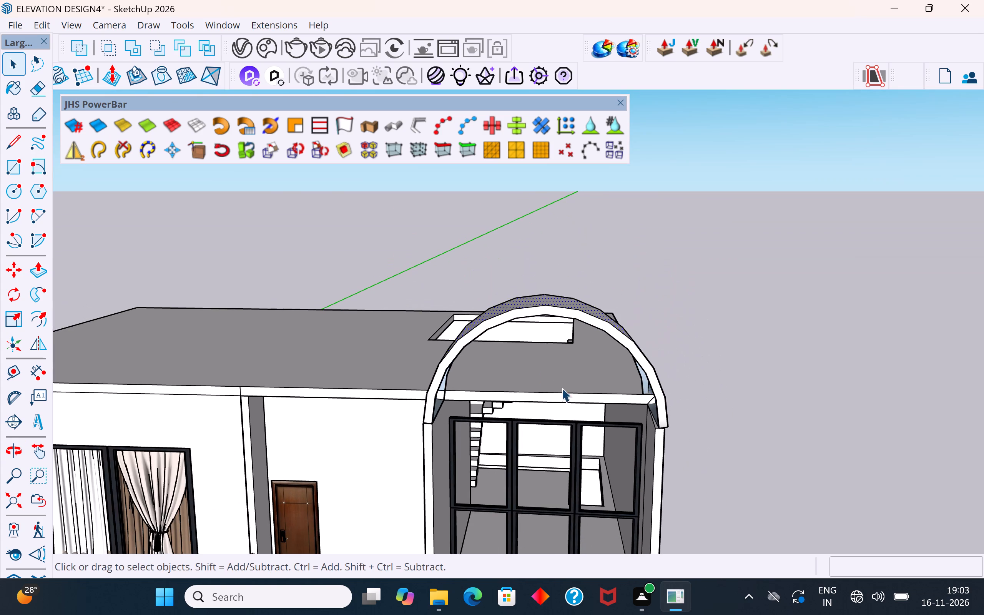
Examine the thickened arch from the front, above, the side and behind, including its end faces and hollow inner side.
scroll(577, 412, "down", 3)
scroll(500, 332, "down", 3)
middle_click_drag(547, 412, 587, 471)
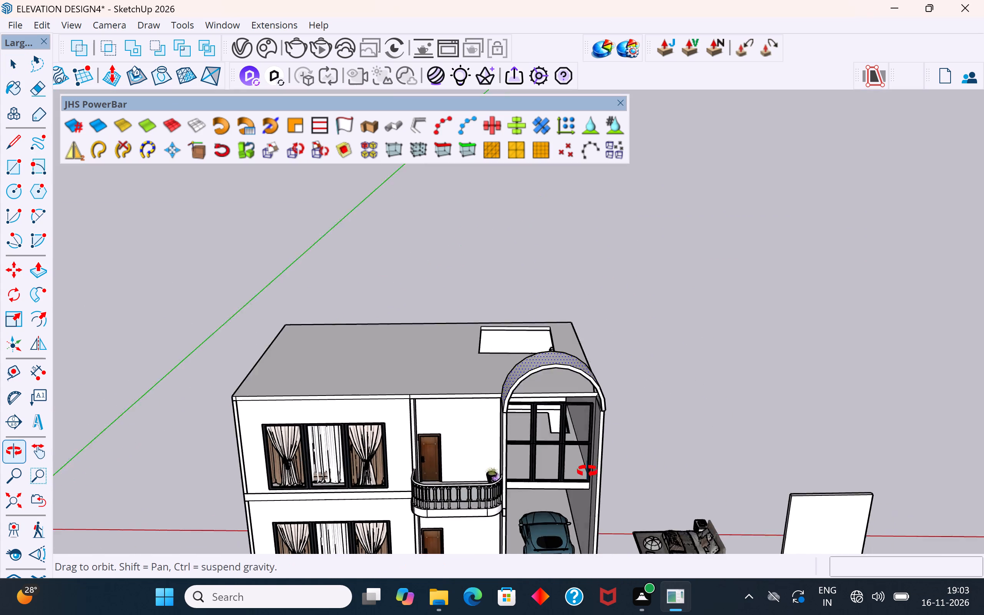
middle_click_drag(587, 471, 530, 384)
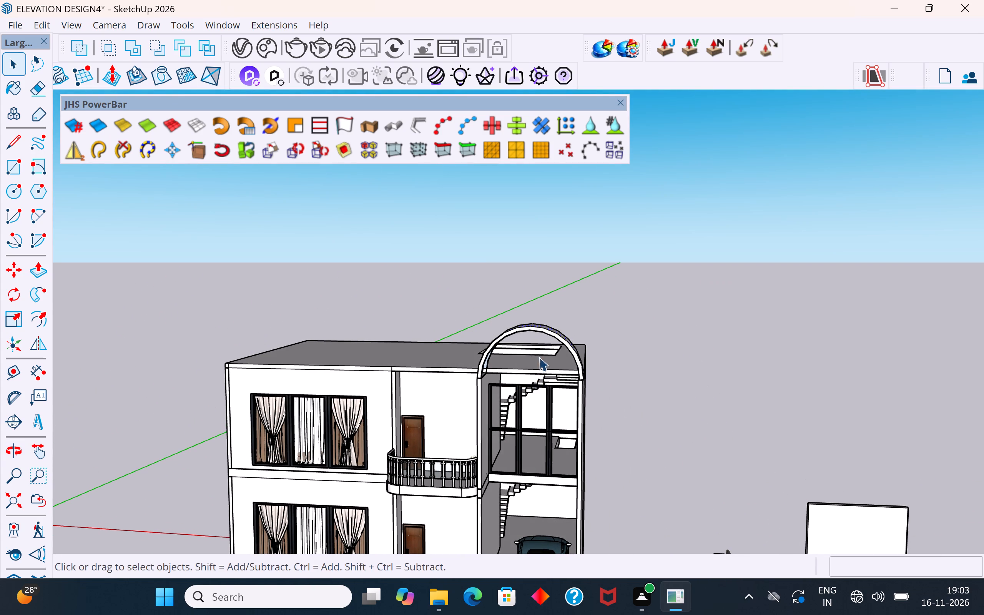
middle_click_drag(556, 371, 246, 446)
scroll(353, 413, "up", 3)
middle_click_drag(457, 371, 327, 384)
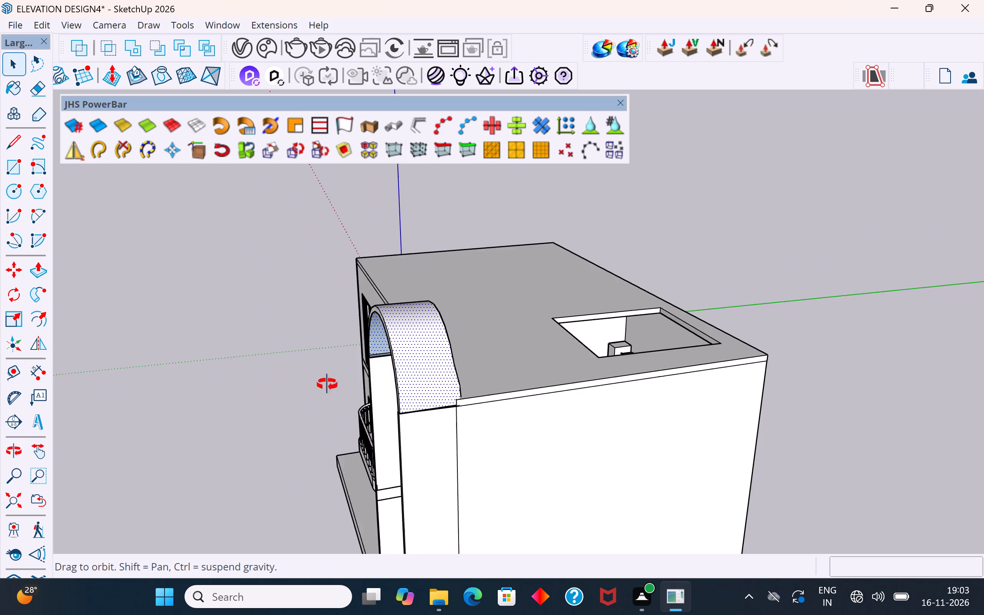
middle_click_drag(327, 384, 171, 349)
scroll(304, 308, "up", 6)
middle_click_drag(327, 276, 227, 273)
scroll(263, 254, "up", 3)
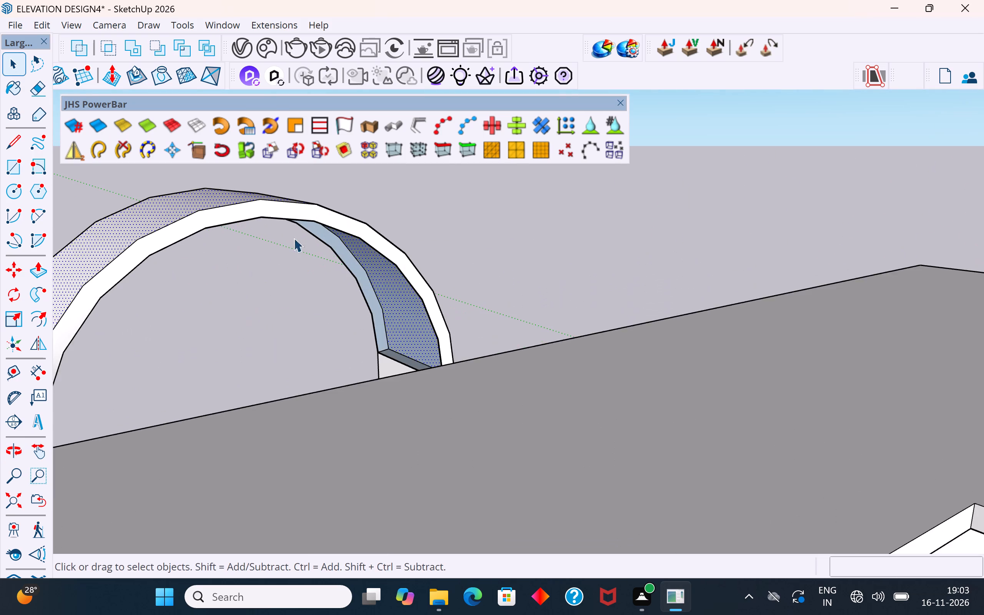
scroll(294, 238, "up", 3)
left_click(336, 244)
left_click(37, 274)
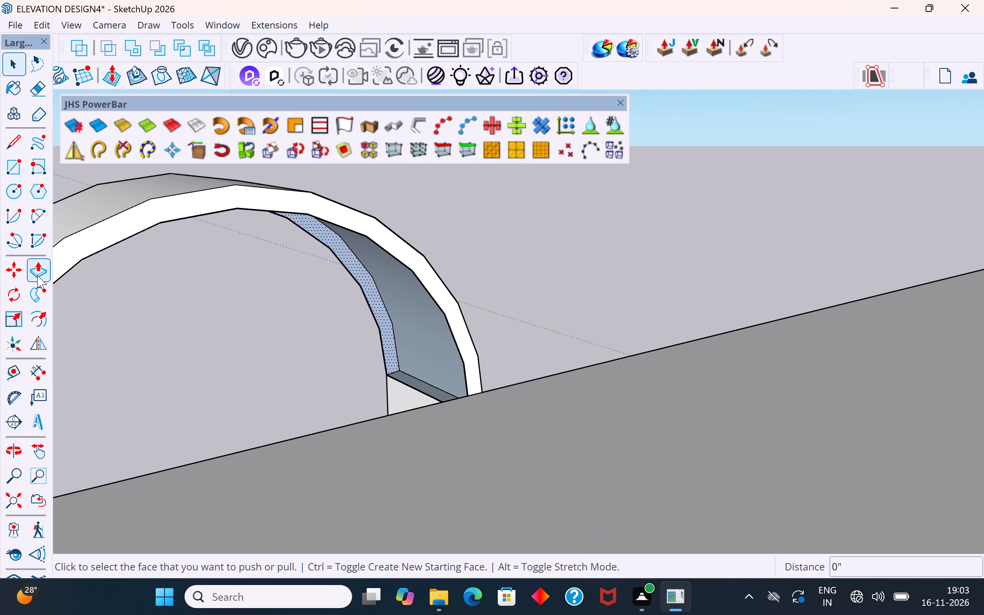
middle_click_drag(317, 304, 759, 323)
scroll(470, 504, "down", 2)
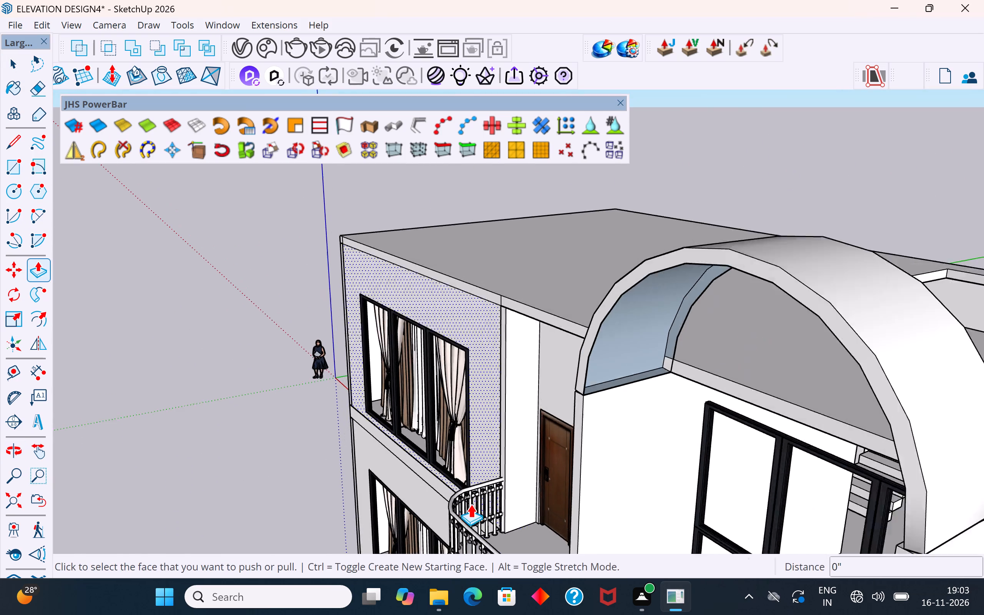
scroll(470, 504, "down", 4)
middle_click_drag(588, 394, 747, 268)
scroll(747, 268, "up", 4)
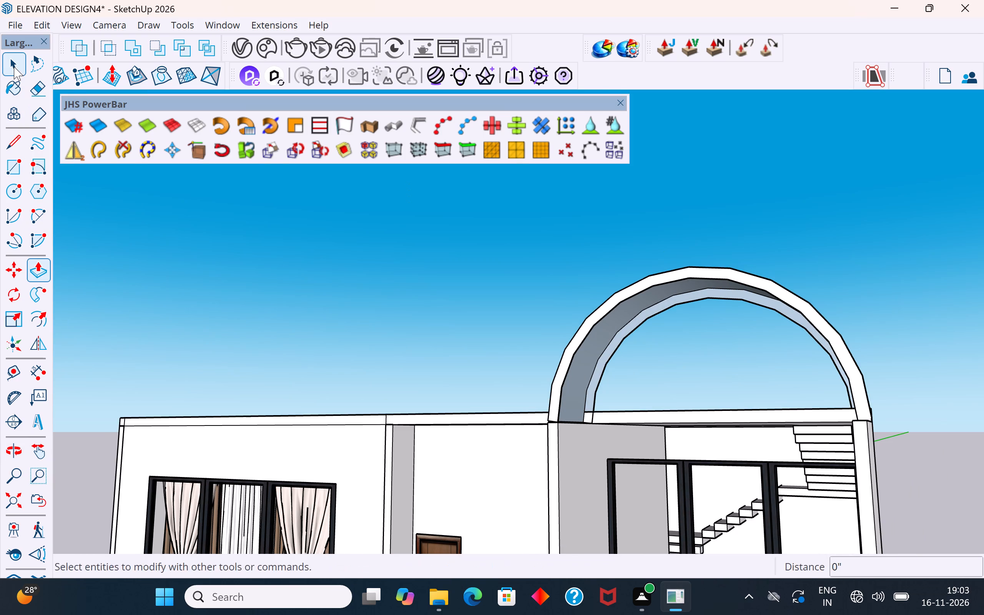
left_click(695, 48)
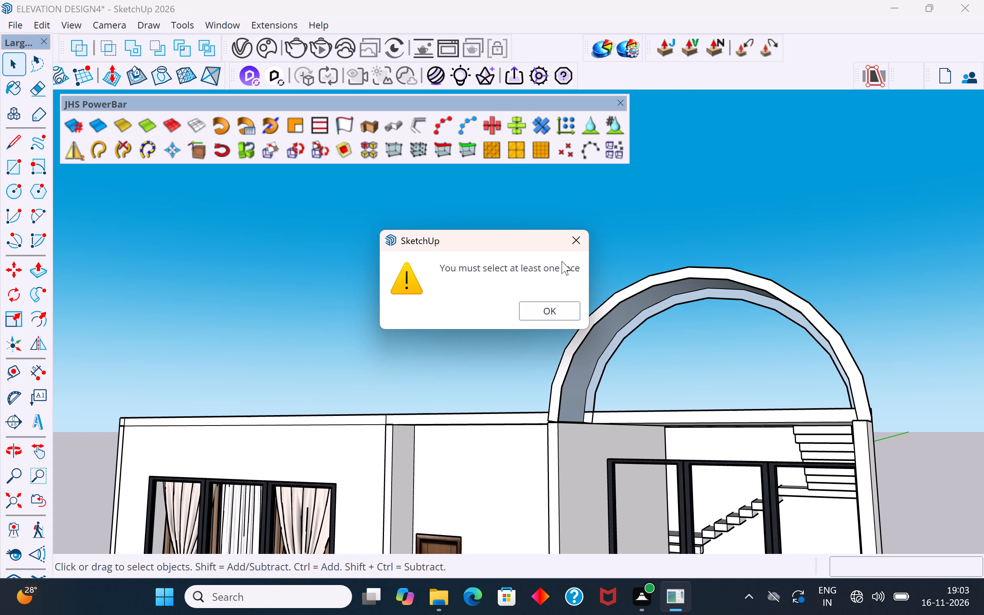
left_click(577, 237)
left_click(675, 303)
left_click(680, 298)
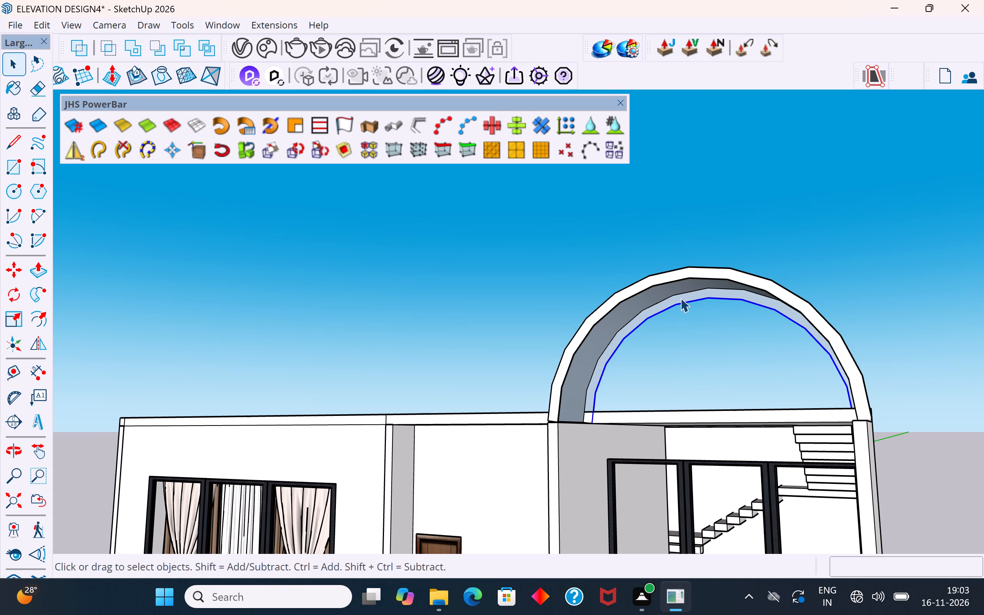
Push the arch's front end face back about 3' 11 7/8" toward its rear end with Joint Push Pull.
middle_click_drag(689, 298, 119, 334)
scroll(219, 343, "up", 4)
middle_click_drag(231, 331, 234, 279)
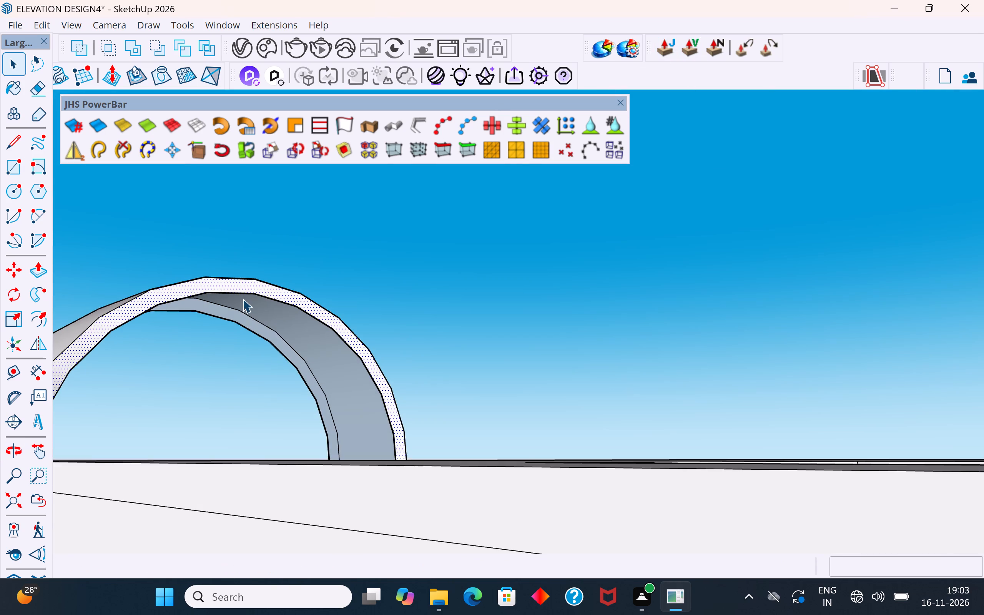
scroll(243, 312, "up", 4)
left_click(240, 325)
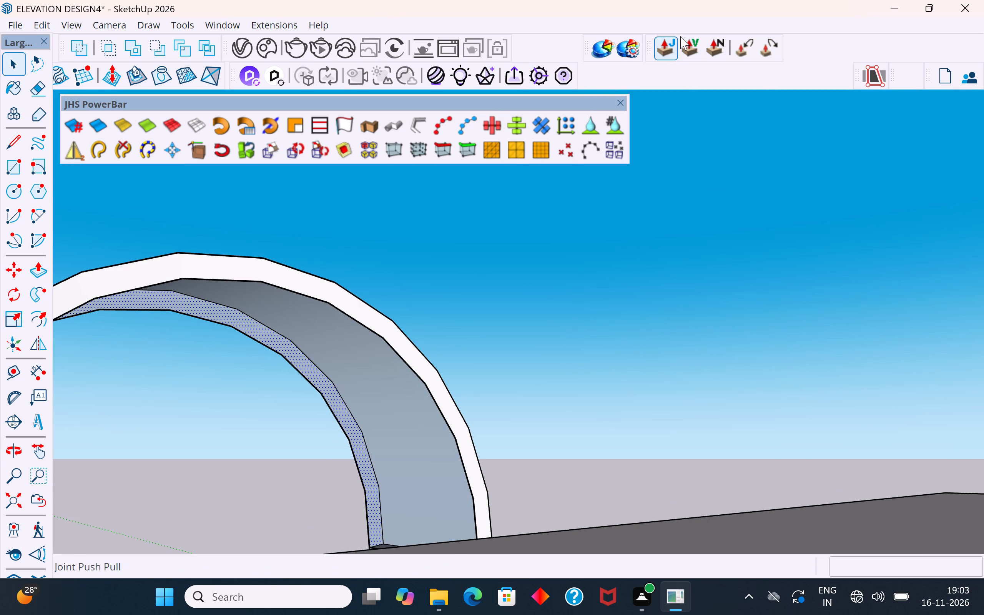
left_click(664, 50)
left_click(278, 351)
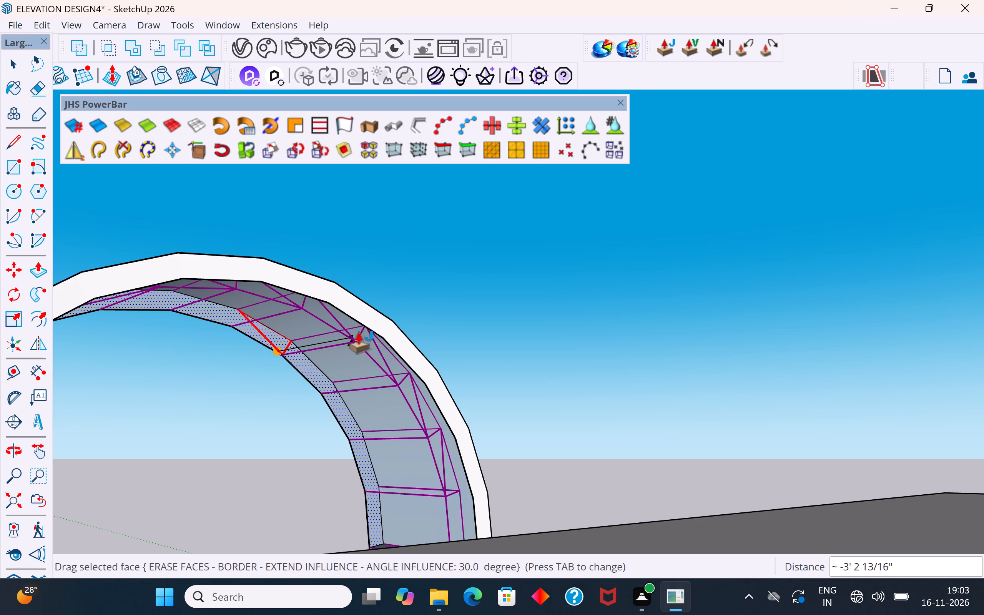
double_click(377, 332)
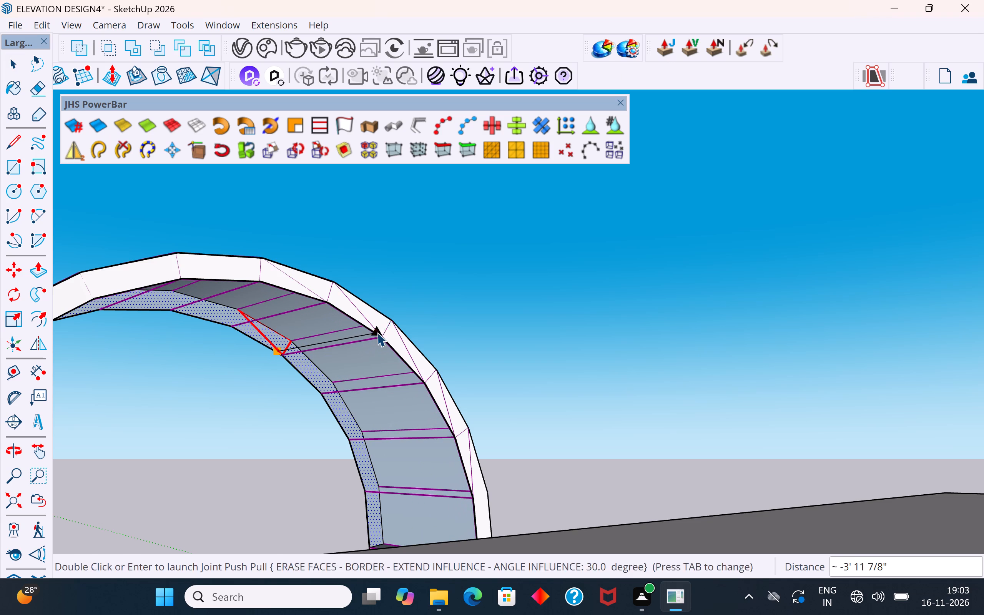
Examine the reworked arch and its ends on both walls from behind, above and the front.
scroll(487, 331, "down", 9)
middle_click_drag(452, 368, 593, 517)
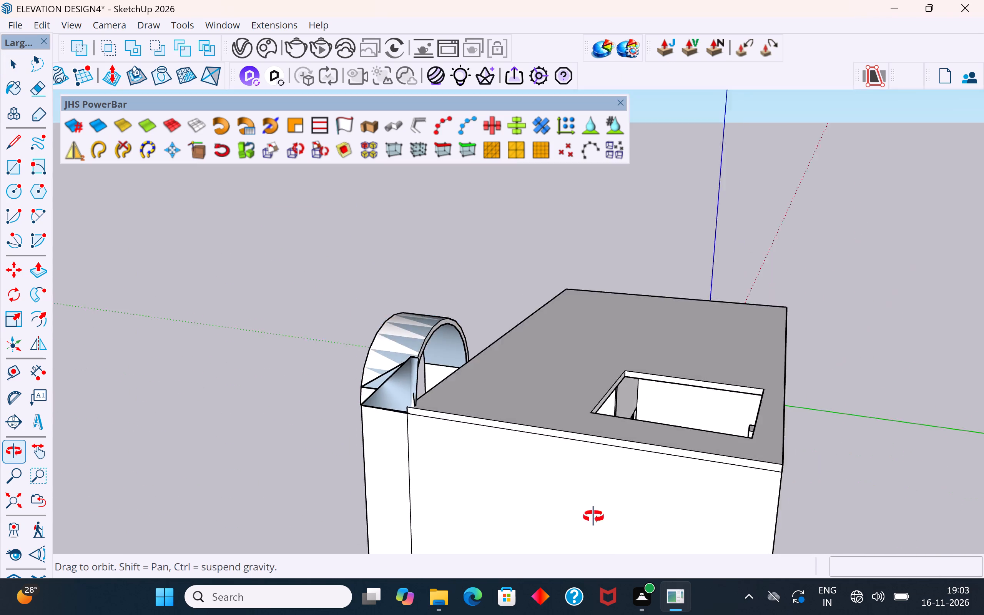
middle_click_drag(593, 517, 632, 571)
middle_click_drag(281, 444, 694, 526)
scroll(694, 384, "up", 7)
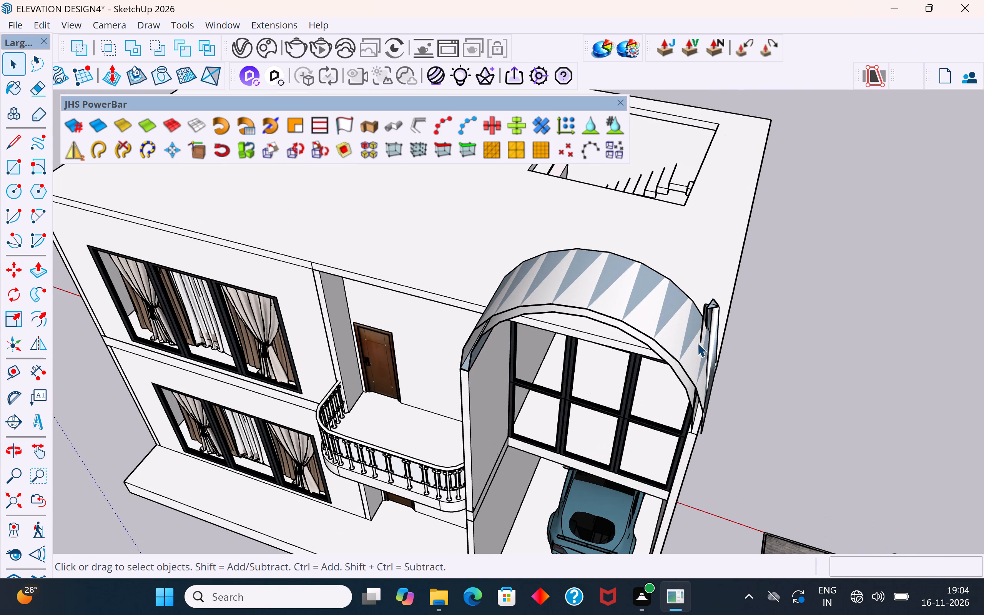
middle_click(726, 323)
left_click(25, 62)
left_click(744, 326)
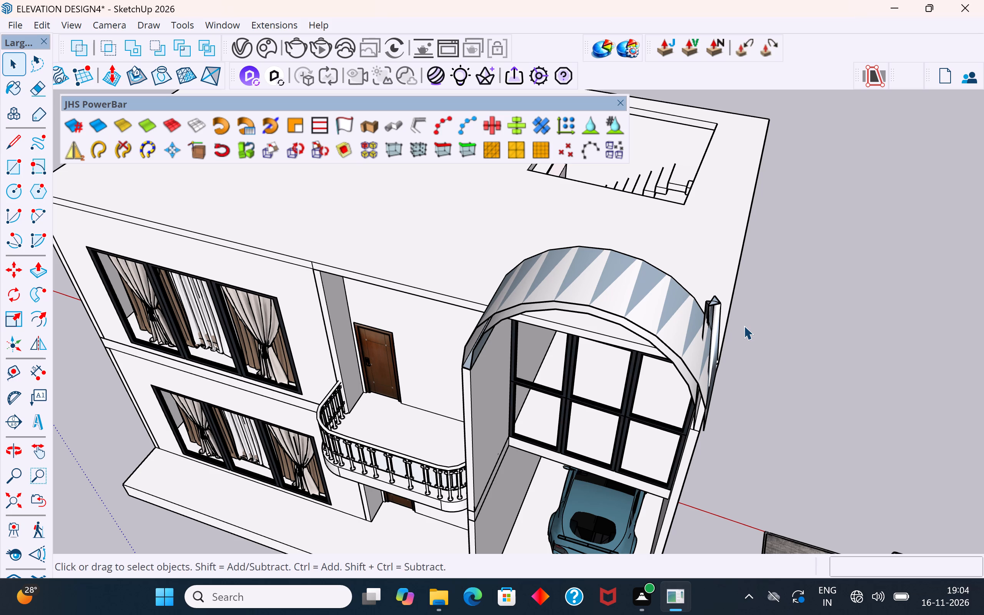
scroll(717, 338, "up", 3)
middle_click_drag(726, 336, 853, 219)
scroll(529, 430, "down", 7)
middle_click_drag(487, 422, 517, 305)
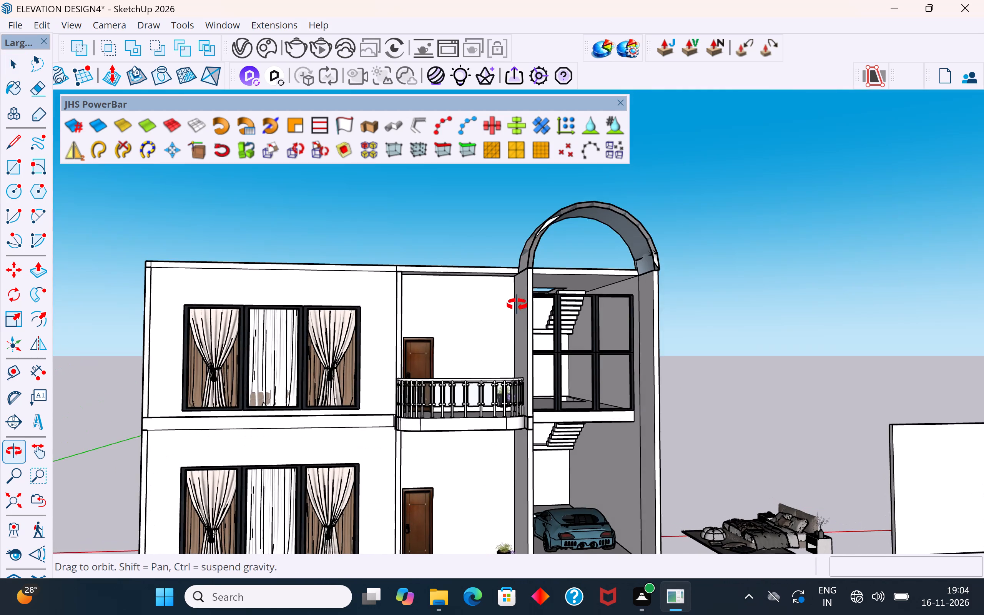
middle_click_drag(517, 305, 511, 304)
Undo the arch's end-face push, its outward thickening and the preceding outer side wall edits, back to the single curved surface.
key("ctrl+z")
key("ctrl+z")
key("ctrl+z")
key("ctrl+z")
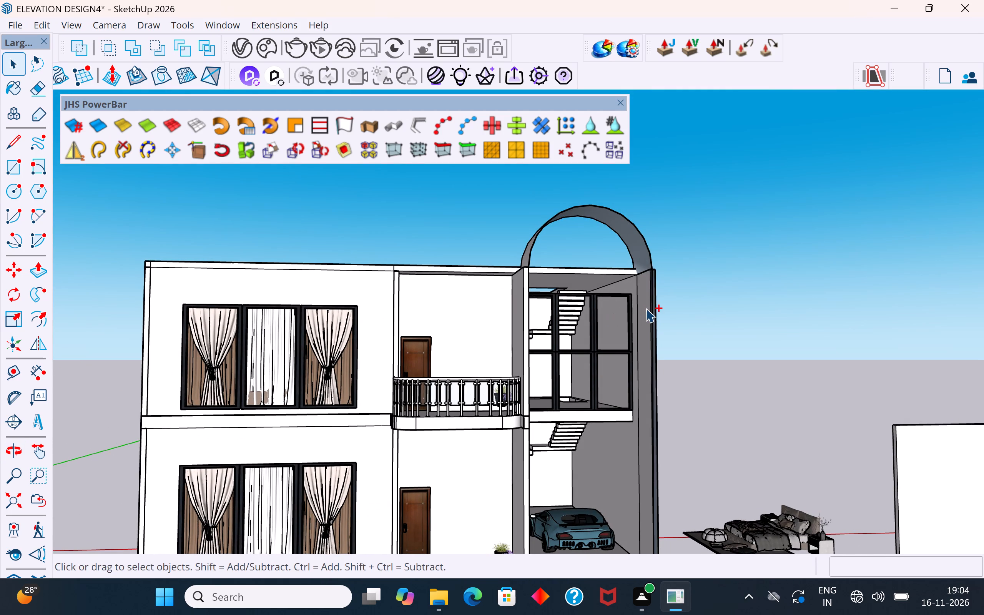
key("ctrl+z")
key("ctrl+z")
key("ctrl+z")
key("ctrl+z")
key("ctrl+z")
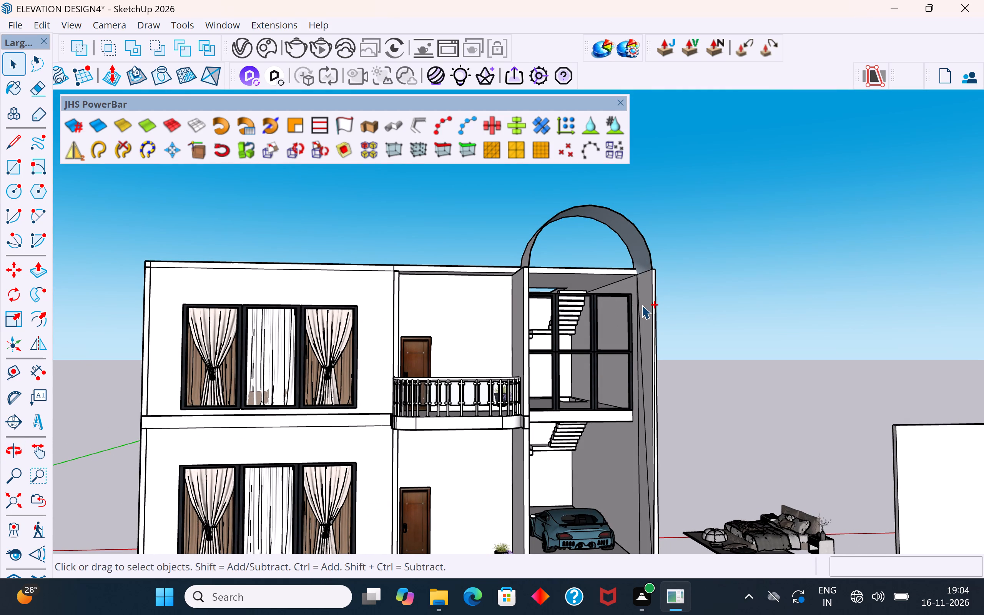
key("ctrl+z")
Examine the unthickened arch surface and where it meets the projecting walls from the front and outer side.
middle_click_drag(675, 283, 566, 301)
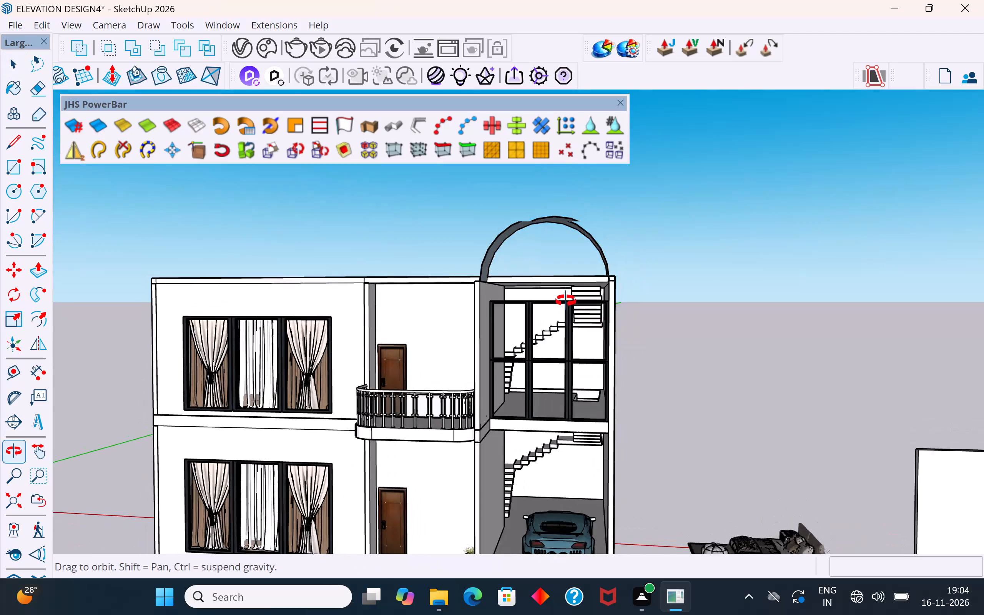
middle_click_drag(566, 301, 530, 298)
scroll(539, 255, "up", 5)
middle_click_drag(565, 262, 613, 290)
scroll(636, 311, "up", 3)
middle_click_drag(728, 365, 765, 383)
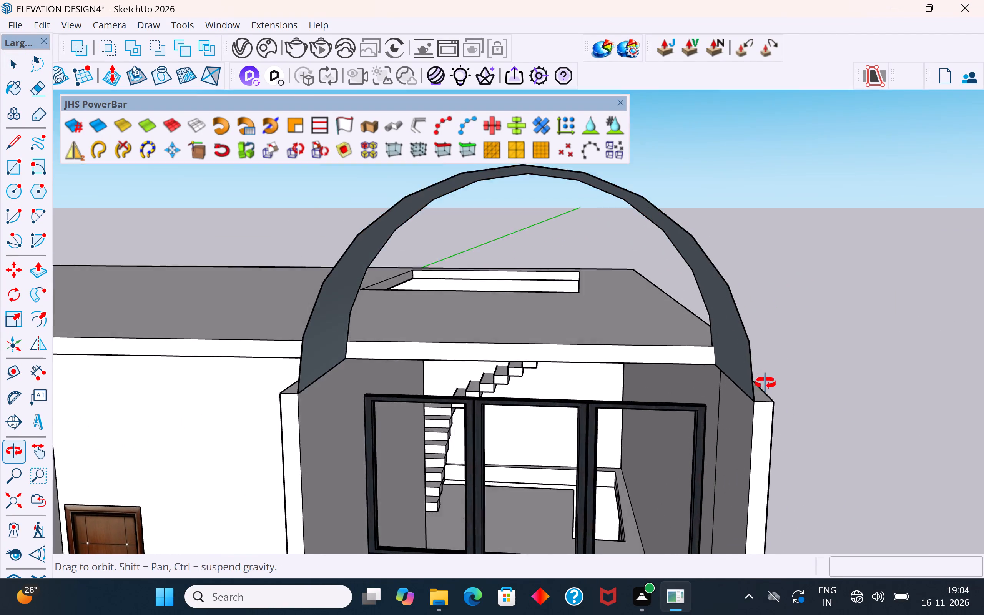
middle_click_drag(765, 383, 797, 403)
middle_click_drag(707, 349, 452, 401)
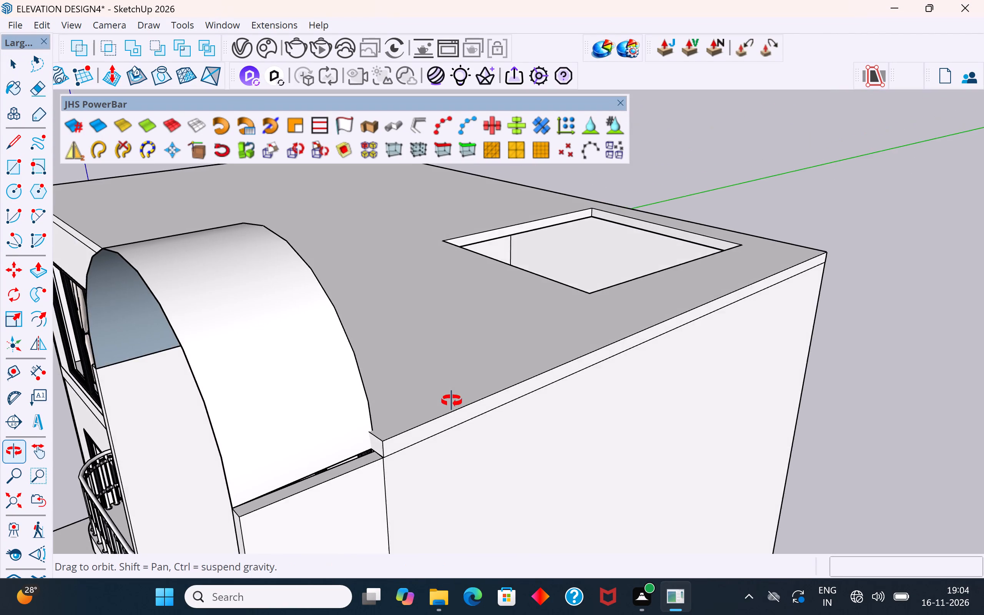
middle_click_drag(452, 401, 782, 297)
Thicken the curved arch surface outward about 6 11/16" with Joint Push Pull.
left_click(667, 45)
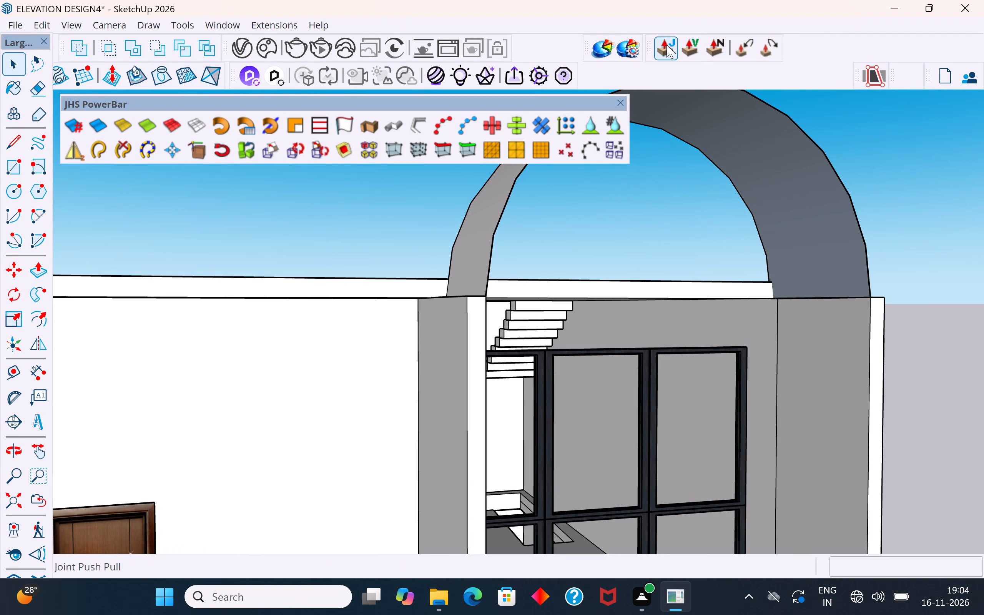
left_click(574, 238)
left_click(815, 193)
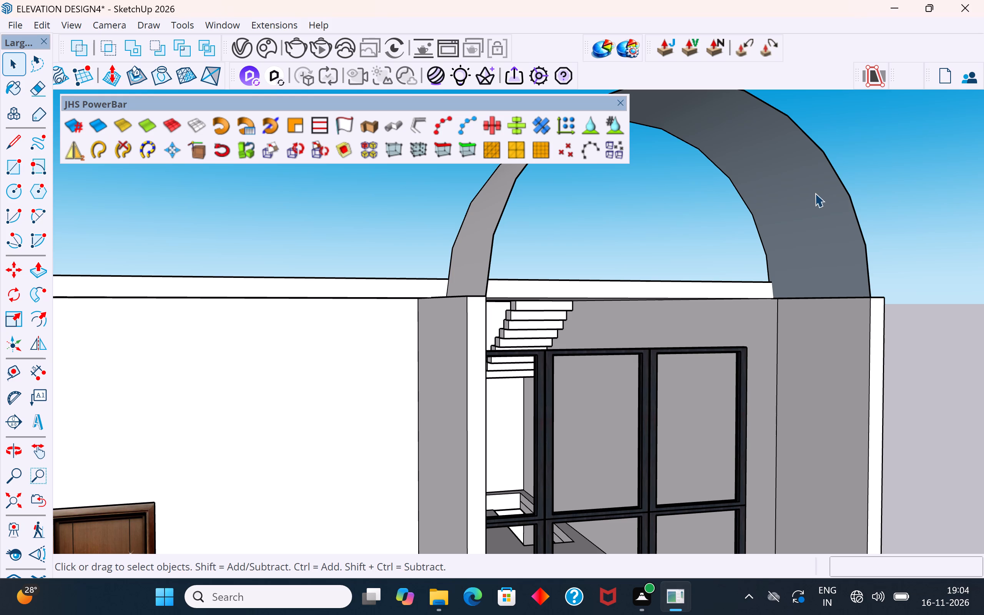
left_click(661, 43)
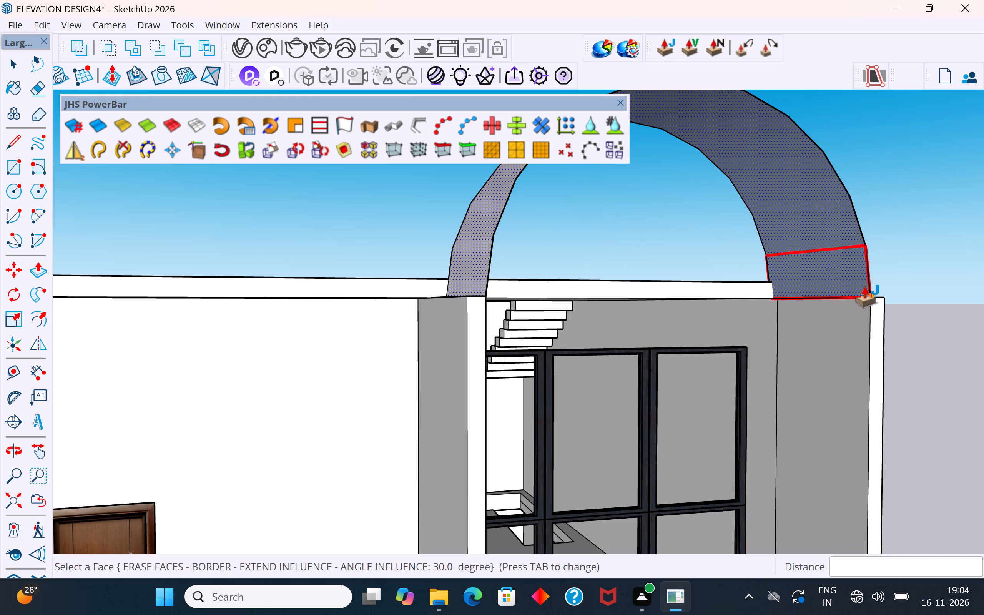
middle_click_drag(850, 298, 634, 413)
scroll(607, 358, "down", 5)
double_click(592, 417)
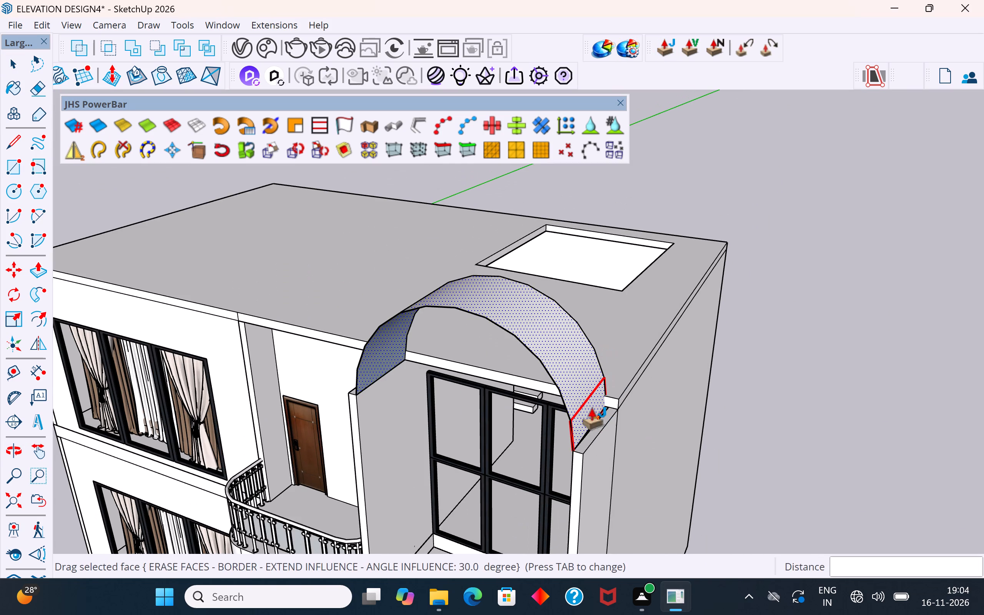
scroll(596, 453, "up", 4)
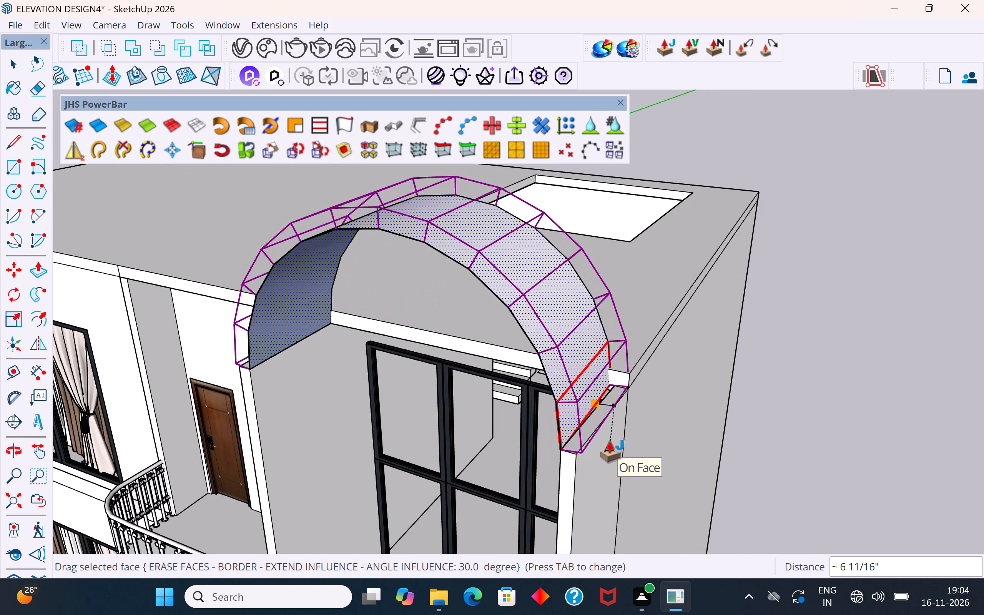
triple_click(606, 450)
middle_click_drag(608, 449, 902, 392)
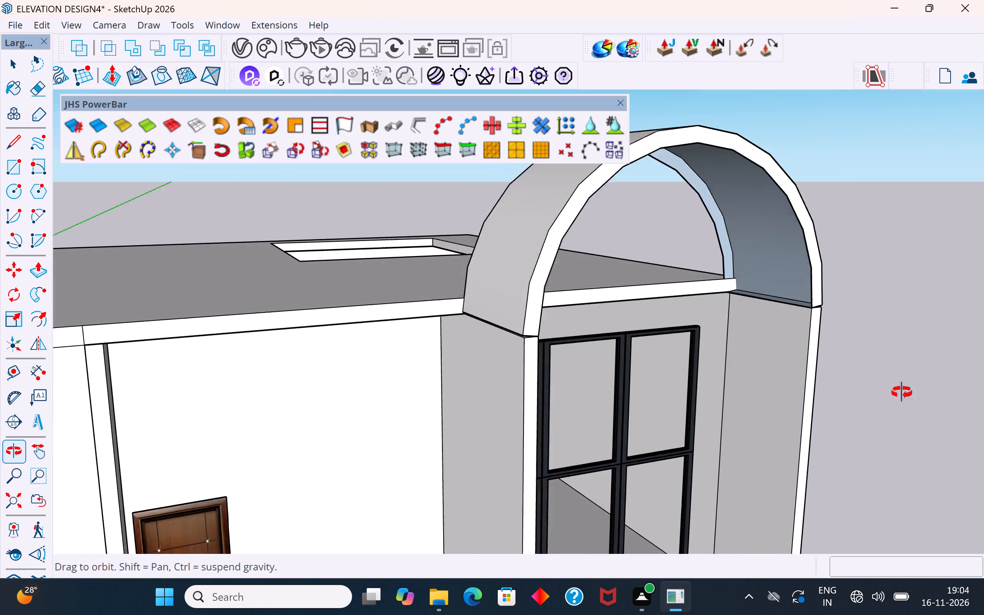
middle_click_drag(902, 392, 920, 405)
middle_click_drag(811, 357, 674, 381)
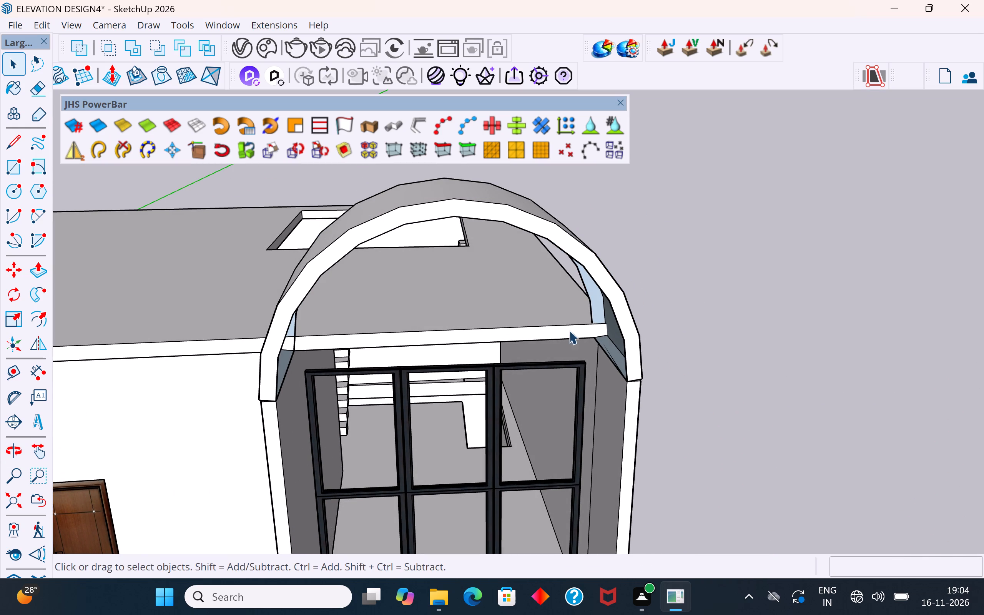
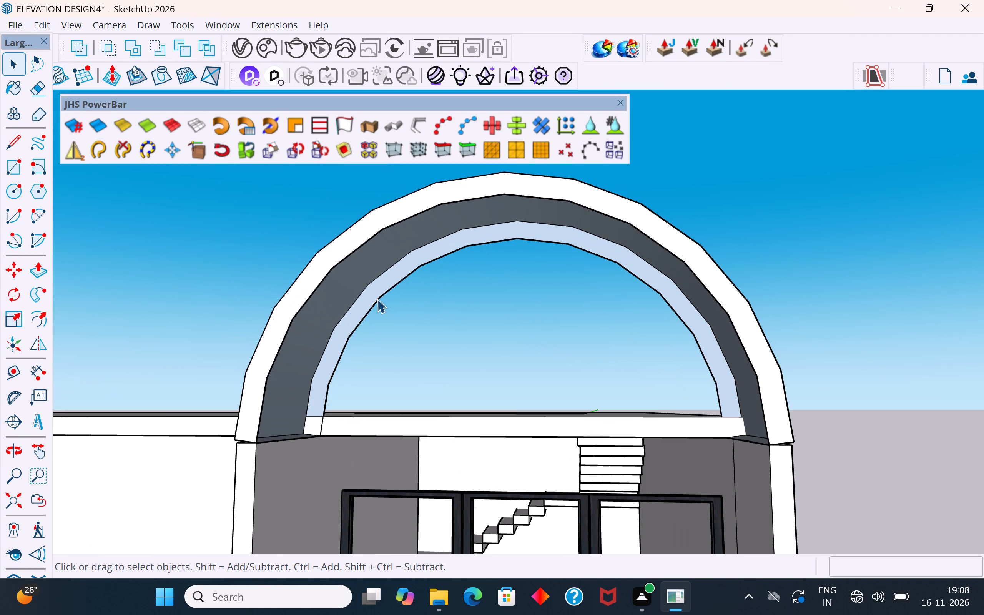
Undo the arch's outward thickening and the curved surface itself, back to the single arc line between the projecting walls.
middle_click_drag(350, 381, 413, 418)
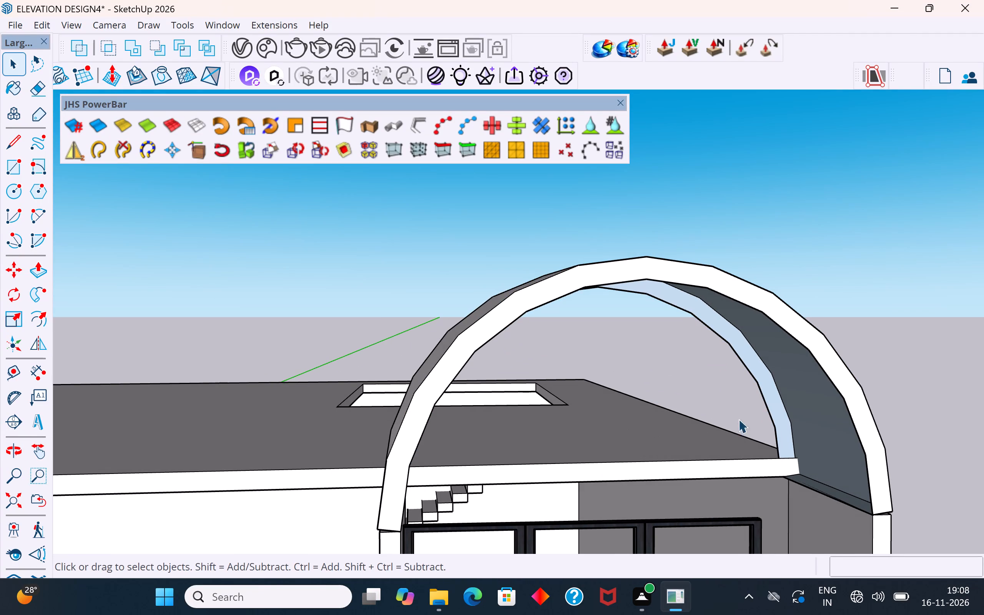
middle_click_drag(767, 337, 605, 262)
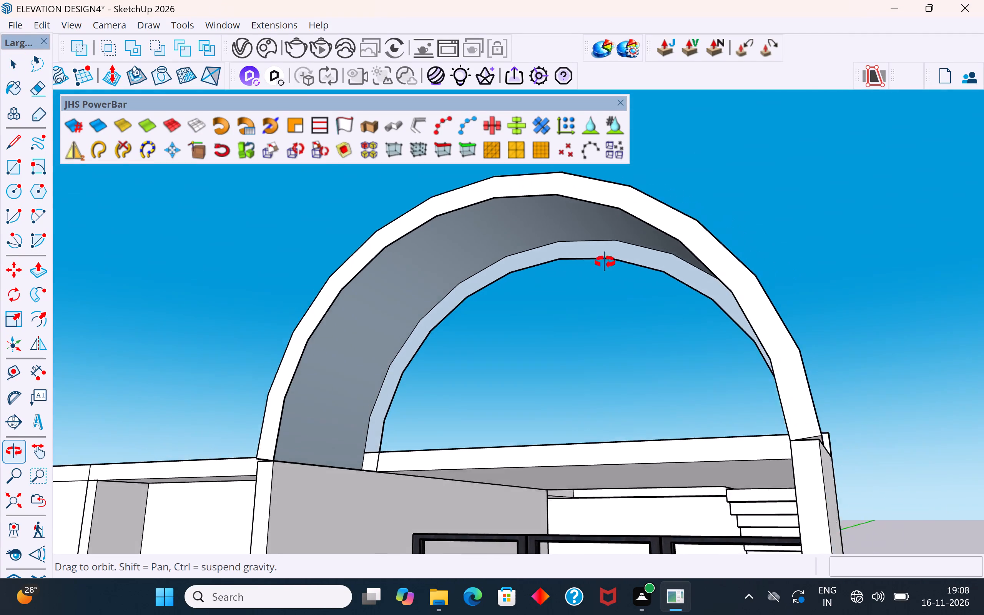
middle_click_drag(605, 262, 610, 325)
key("ctrl+z")
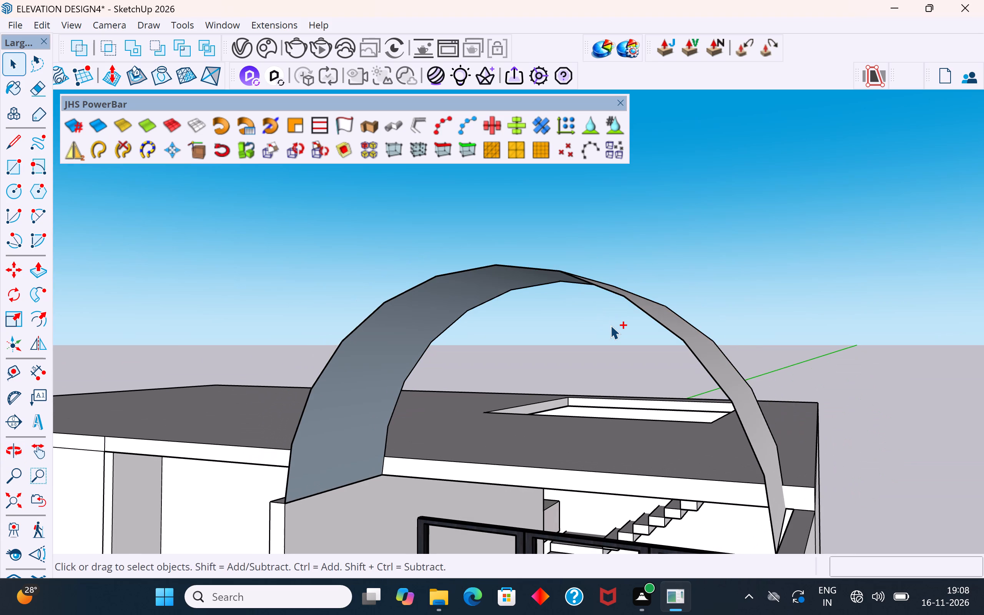
key("ctrl+z")
Draw a concentric outer arc between the projecting walls' outer front corners, spanning about 11' 1 1/16" with a bulge of about 5' 6 9/16".
middle_click_drag(452, 443, 540, 459)
scroll(429, 501, "down", 2)
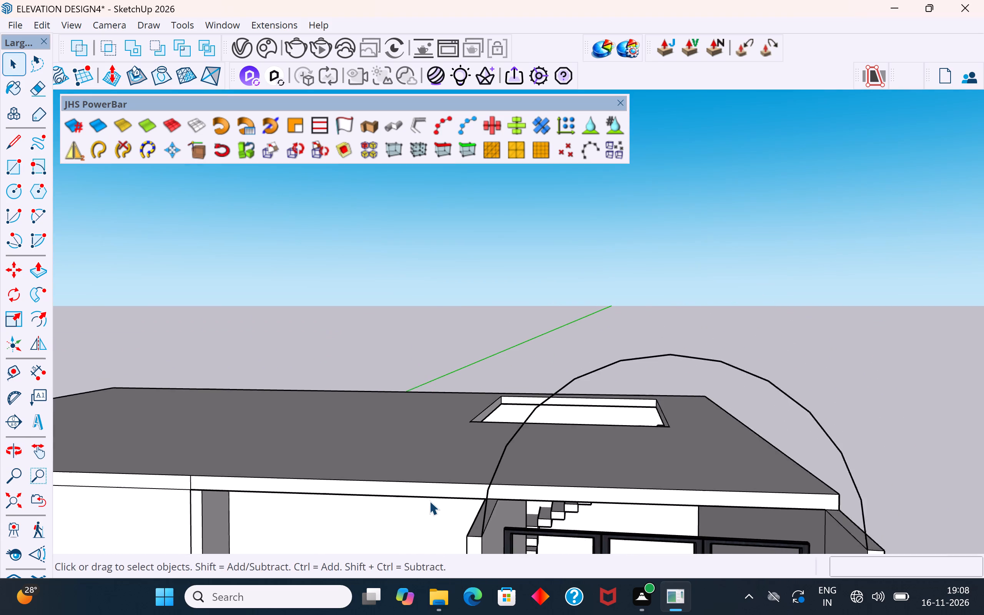
scroll(429, 501, "down", 2)
middle_click_drag(455, 487, 477, 470)
scroll(482, 492, "up", 4)
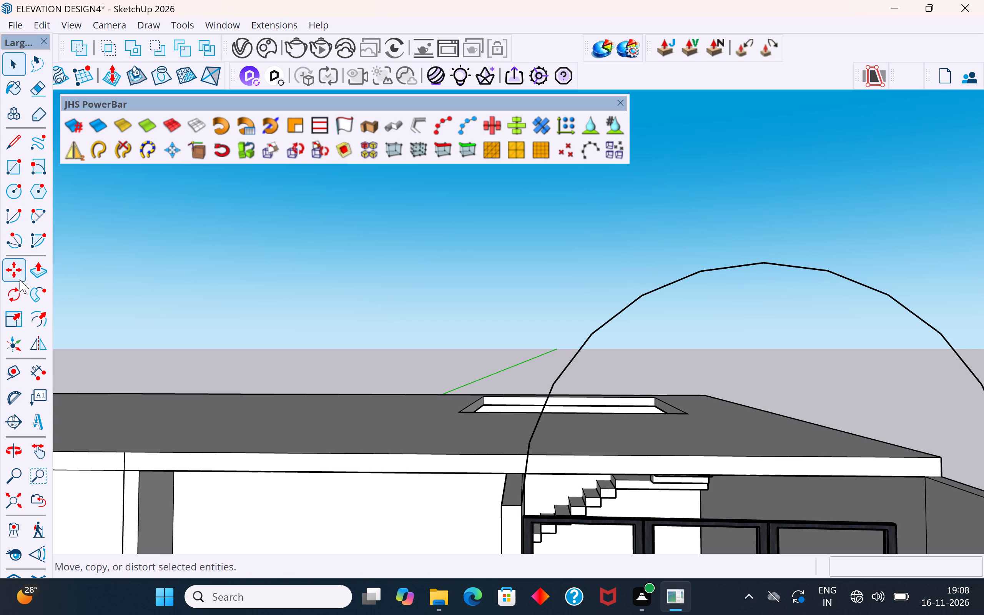
left_click(37, 212)
scroll(316, 429, "down", 4)
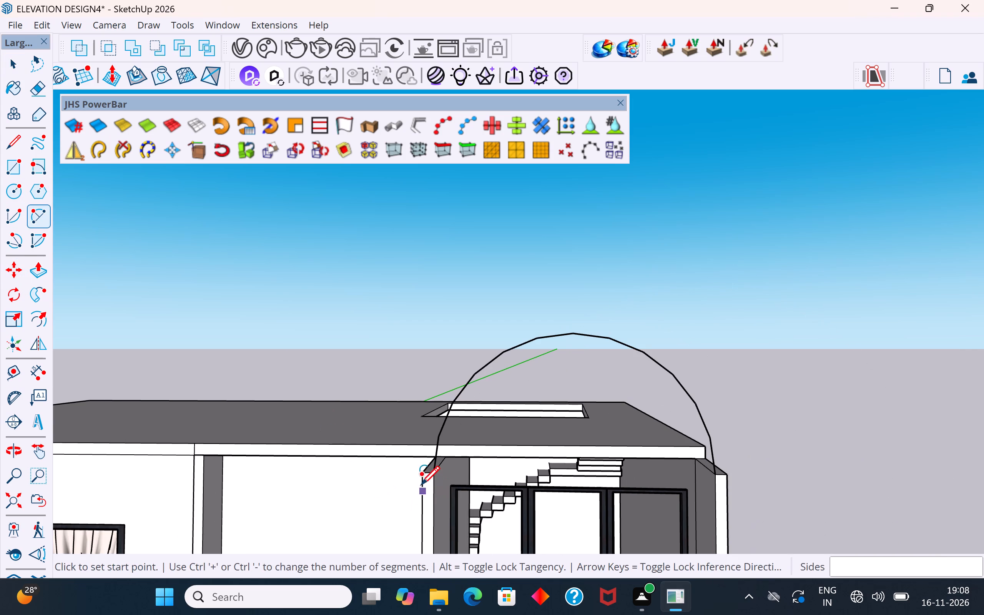
left_click(424, 470)
left_click(728, 476)
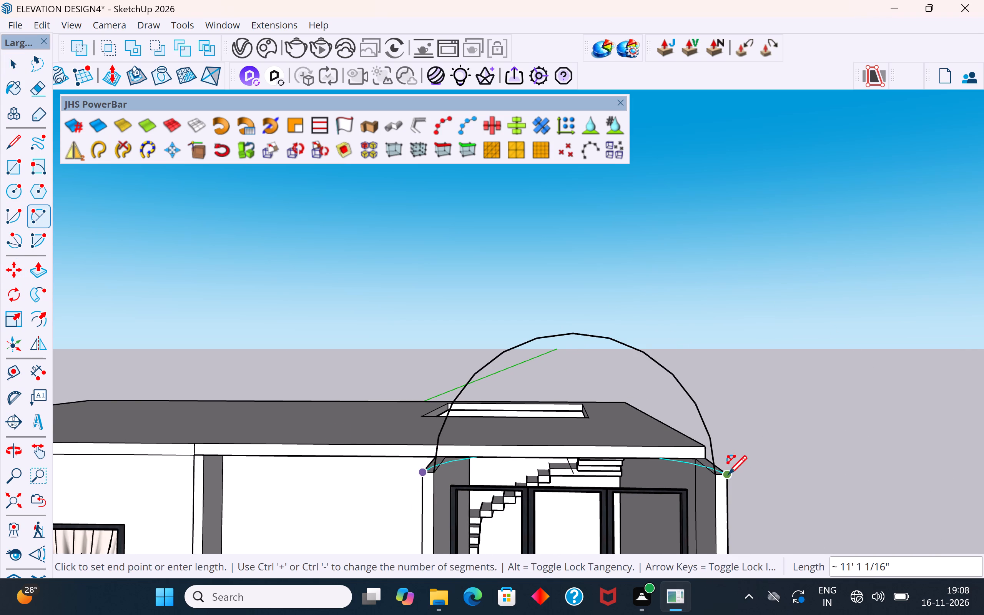
left_click(595, 320)
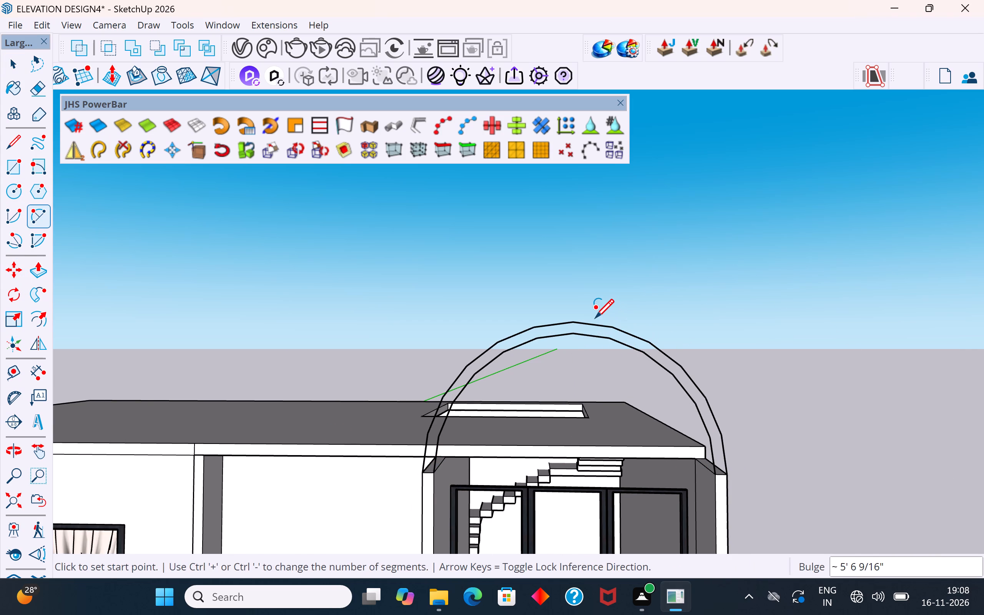
Close the gap between the two arcs on the inner projecting wall's top with a line about 5" long.
left_click(12, 140)
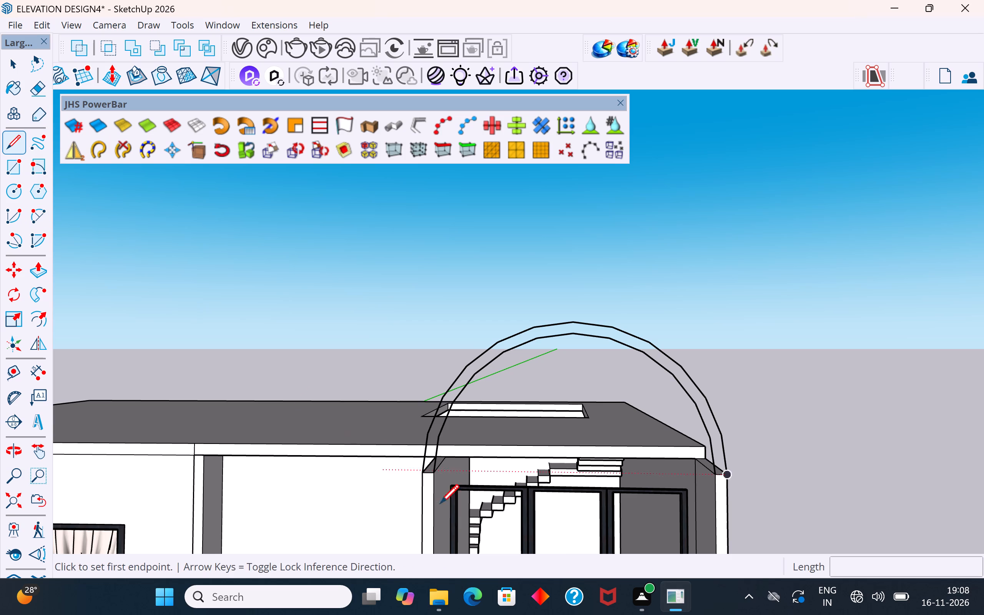
scroll(450, 507, "up", 8)
left_click(359, 423)
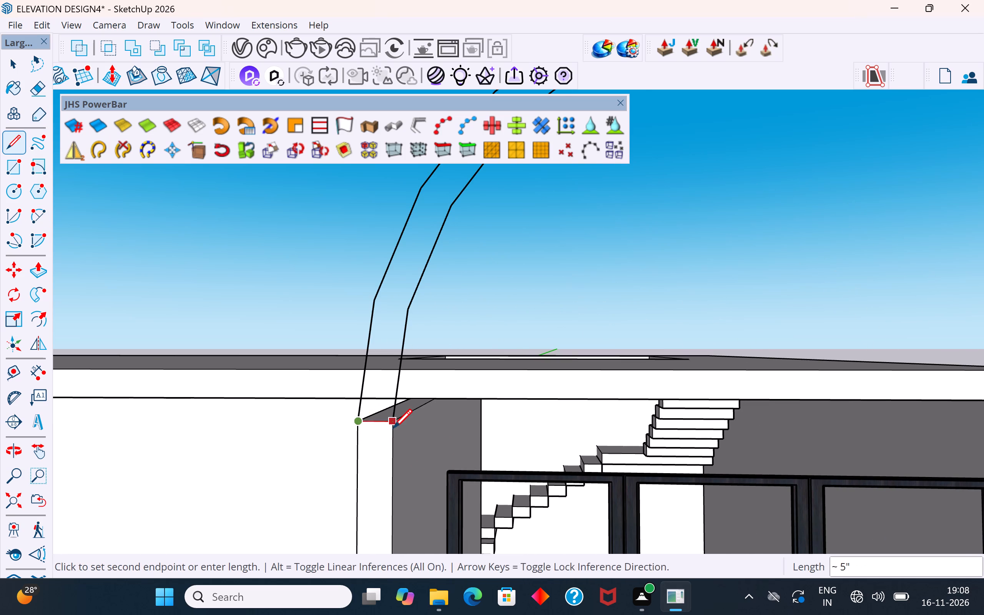
left_click(393, 430)
scroll(367, 434, "down", 14)
scroll(626, 445, "up", 5)
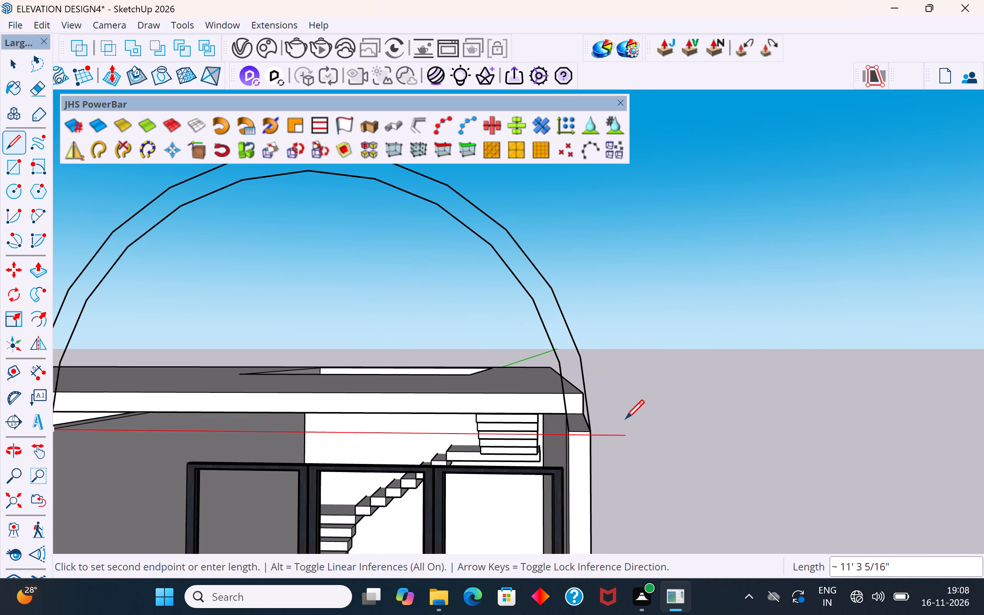
left_click(15, 68)
scroll(700, 430, "down", 4)
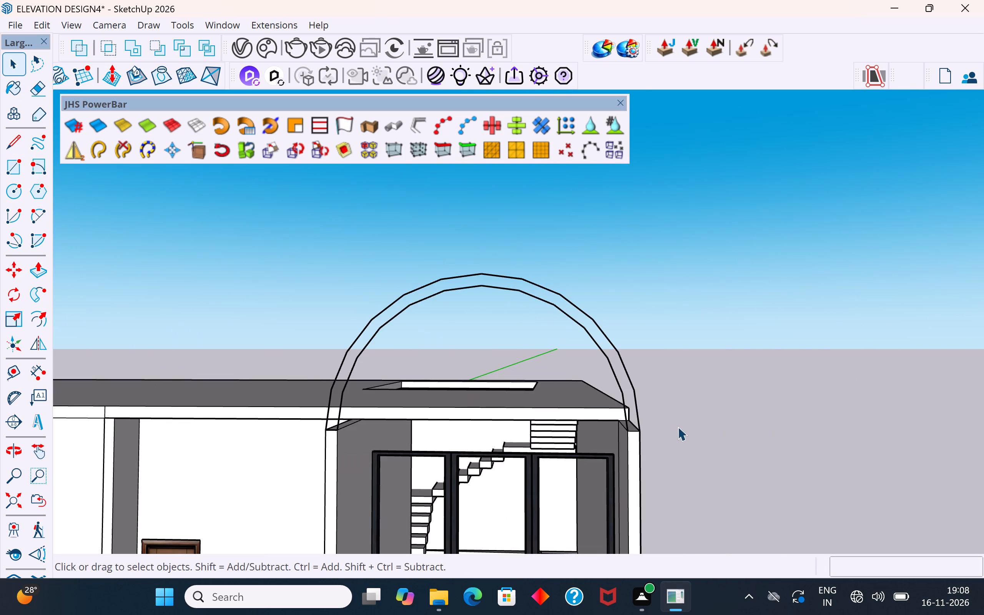
Close the gap between the two arcs on the outer side wall's top with a line about 5" long.
middle_click_drag(700, 439, 703, 414)
scroll(634, 365, "up", 8)
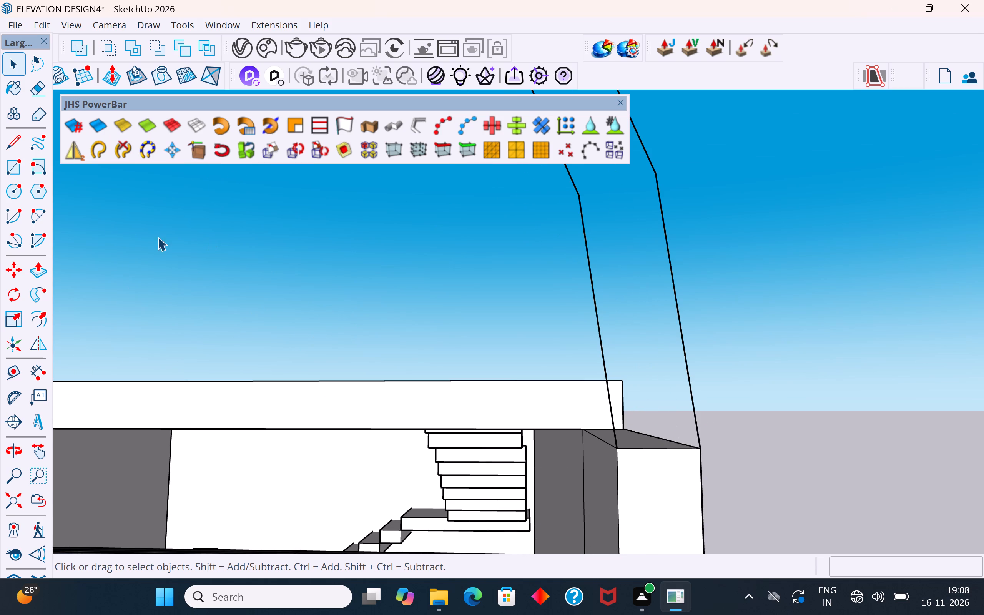
left_click(18, 151)
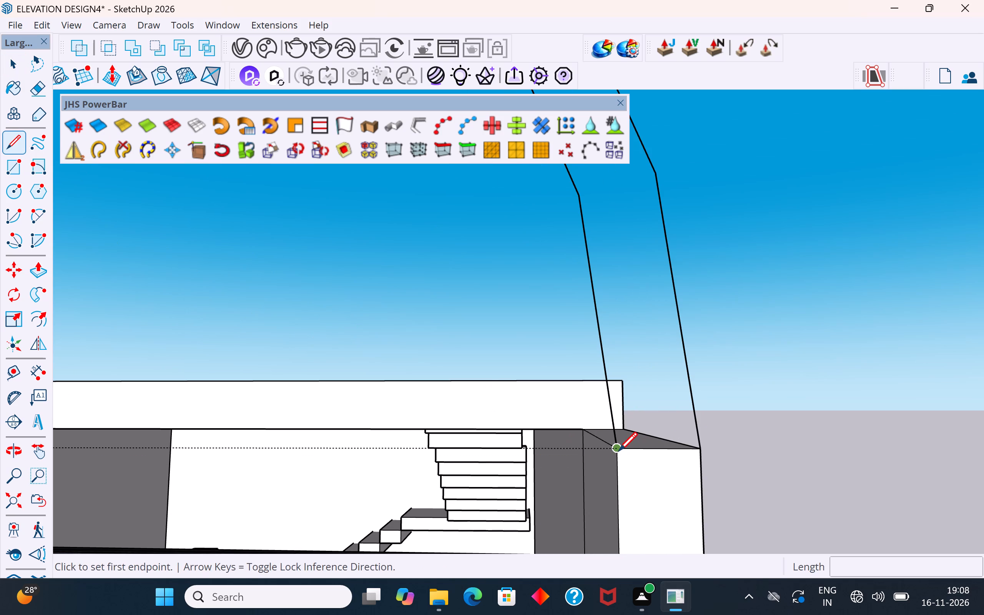
left_click(618, 453)
left_click(699, 449)
scroll(736, 611, "down", 5)
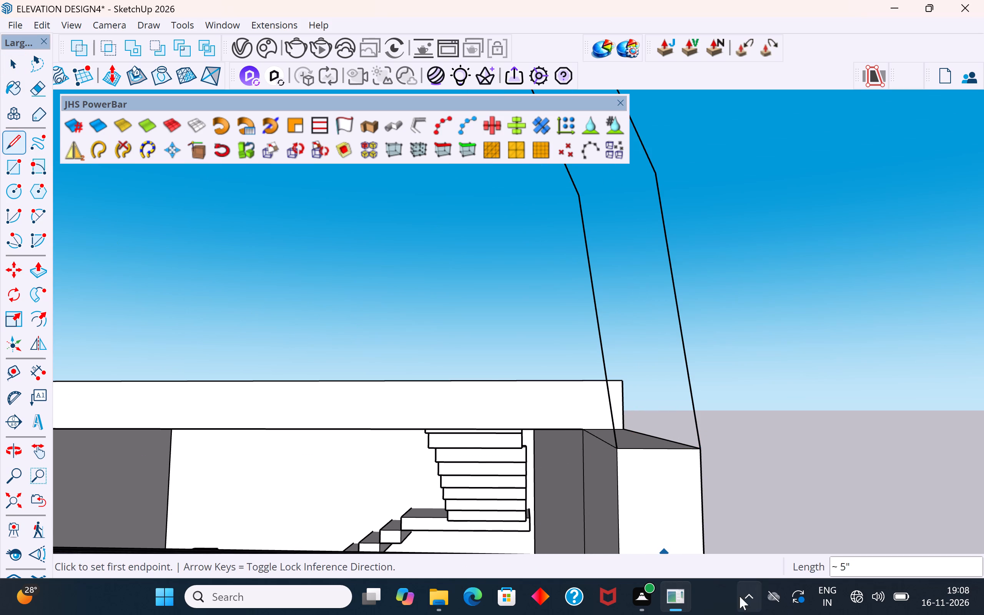
scroll(563, 424, "down", 16)
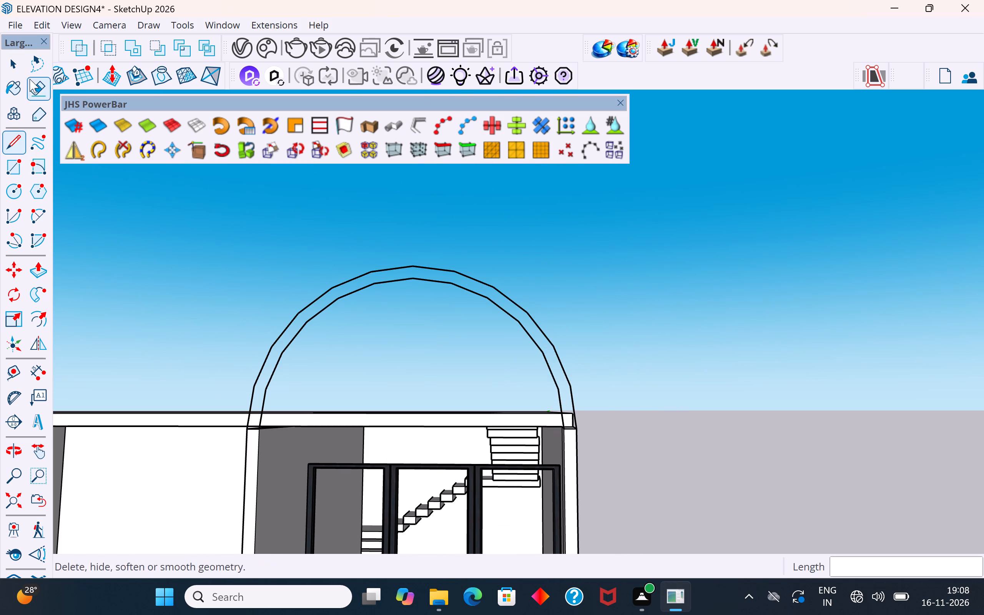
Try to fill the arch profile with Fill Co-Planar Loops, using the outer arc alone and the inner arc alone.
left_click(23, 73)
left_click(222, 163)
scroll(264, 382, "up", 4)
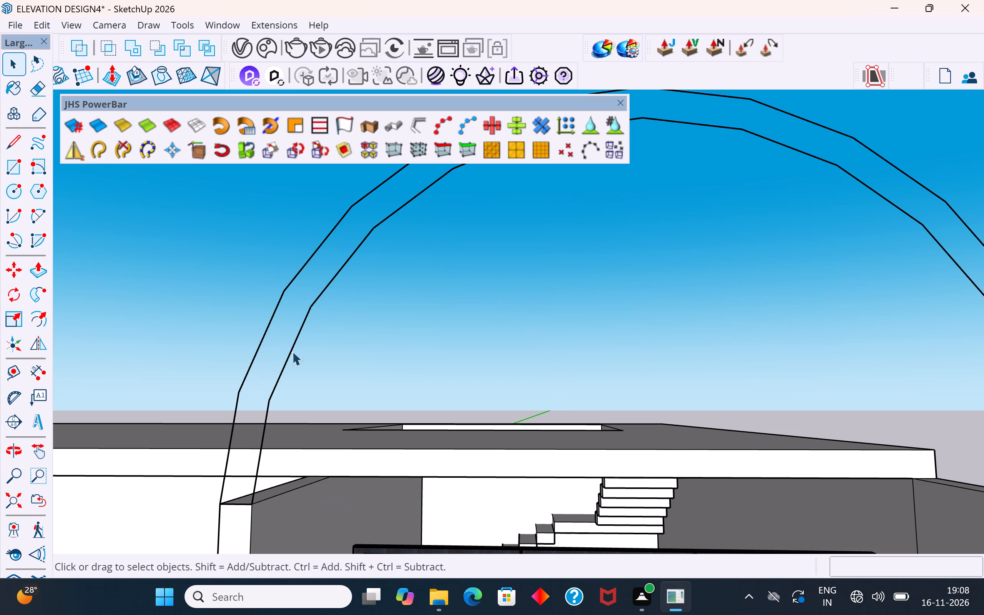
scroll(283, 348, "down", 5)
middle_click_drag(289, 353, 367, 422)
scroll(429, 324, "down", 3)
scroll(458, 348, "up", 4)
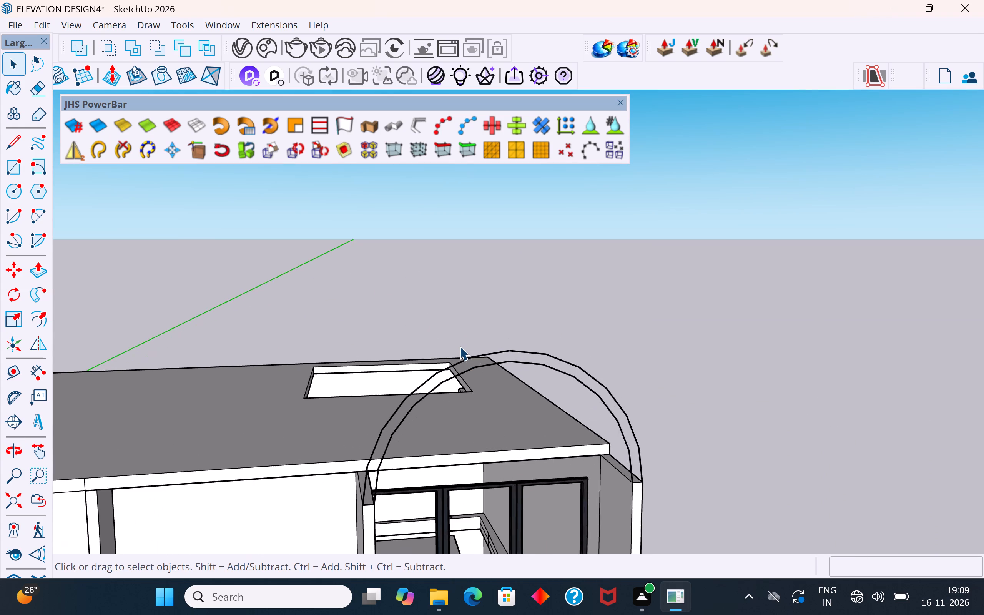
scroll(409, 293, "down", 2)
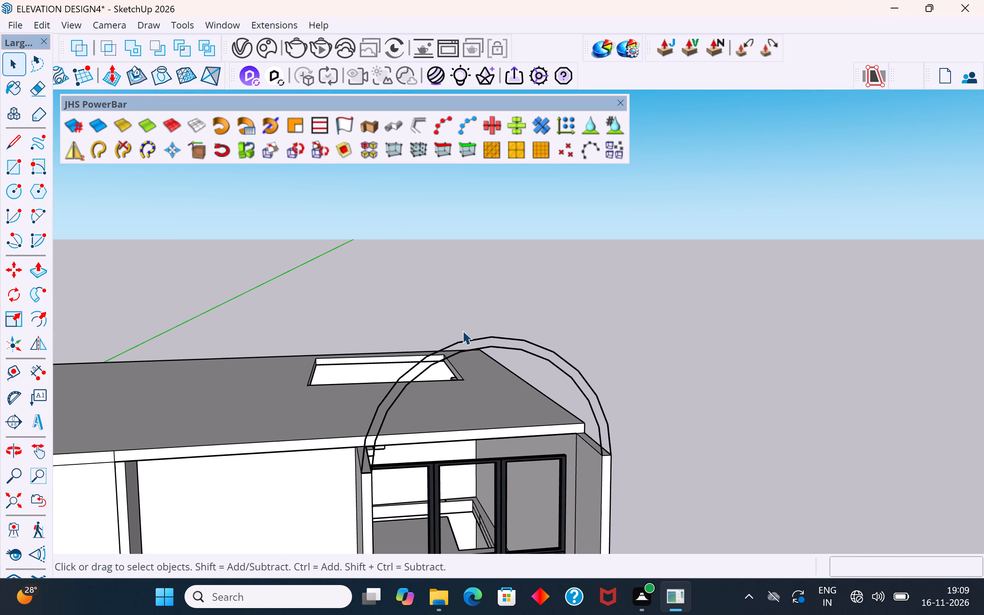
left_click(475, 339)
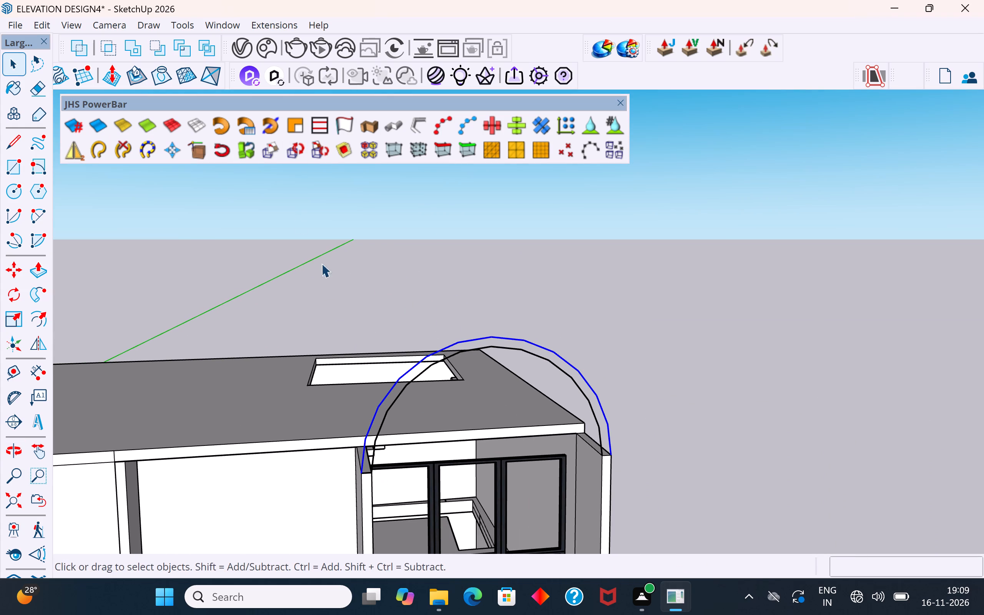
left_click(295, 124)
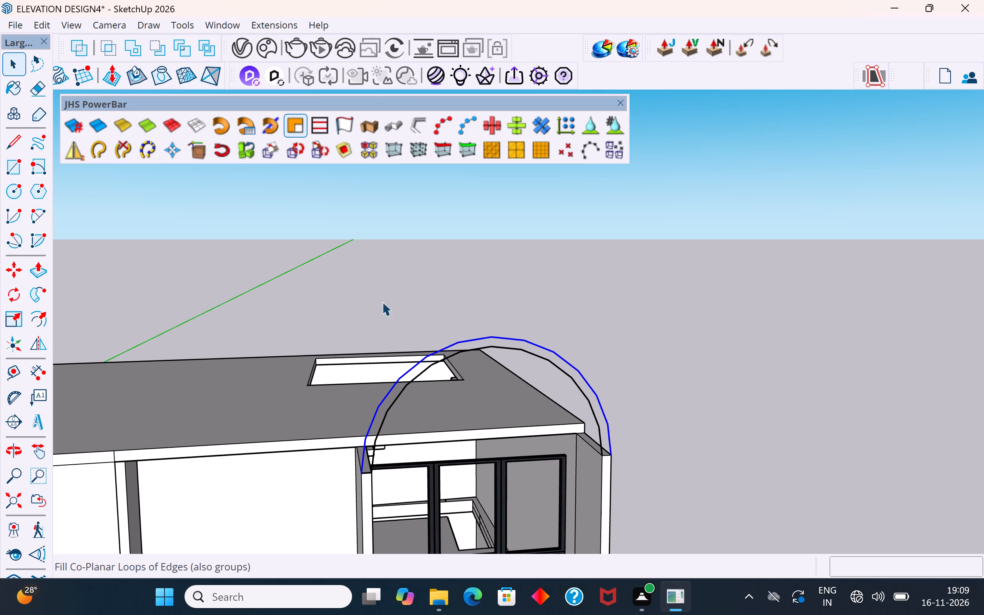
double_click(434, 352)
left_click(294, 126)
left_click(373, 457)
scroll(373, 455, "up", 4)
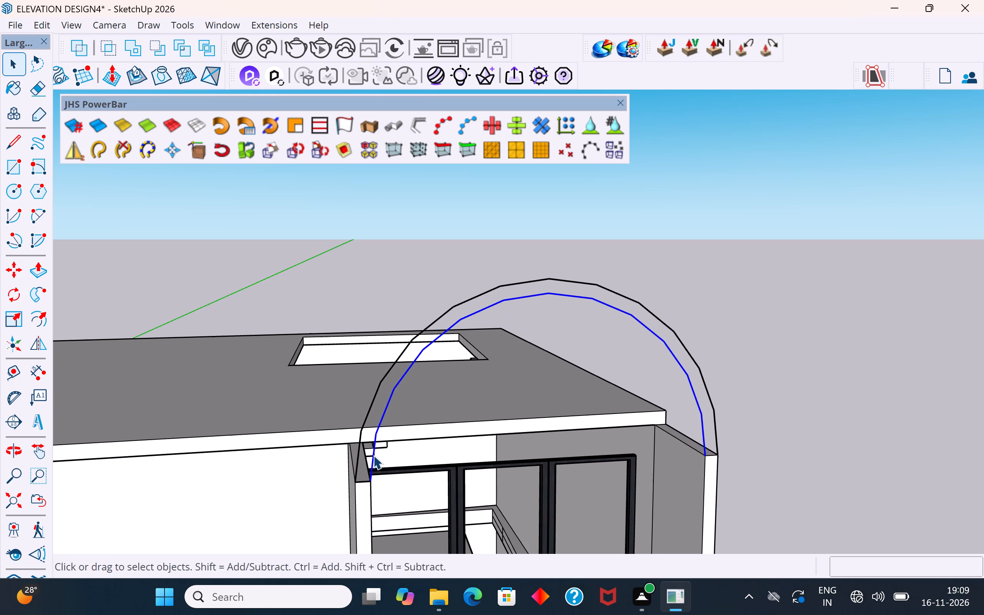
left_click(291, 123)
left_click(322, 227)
Select both arcs and the short closing edges at both wall tops, and apply Fill Co-Planar Loops to the arch band.
scroll(357, 494, "up", 5)
scroll(370, 452, "up", 3)
left_click(367, 433)
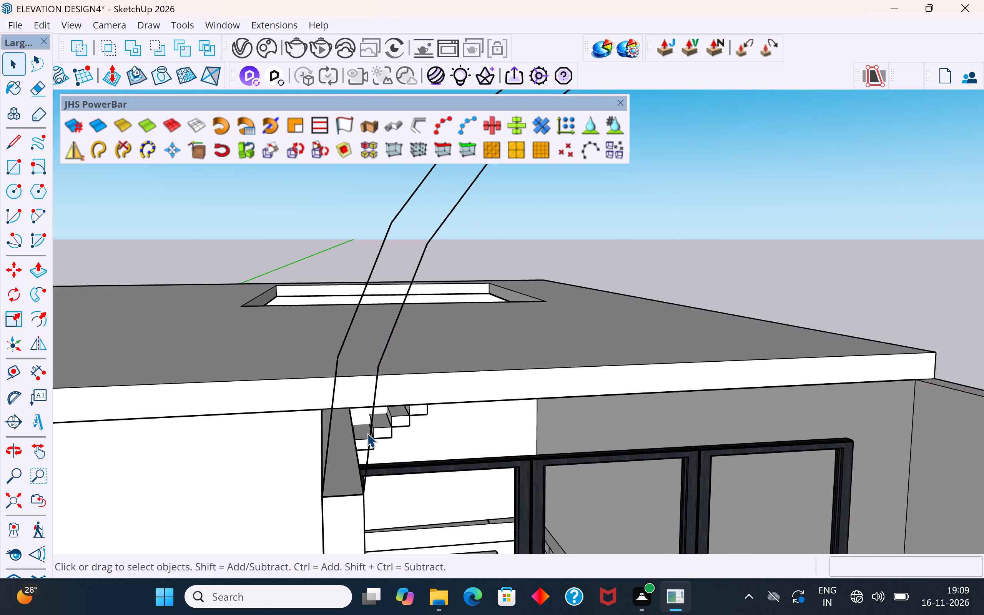
left_click(383, 346)
scroll(376, 362, "down", 3)
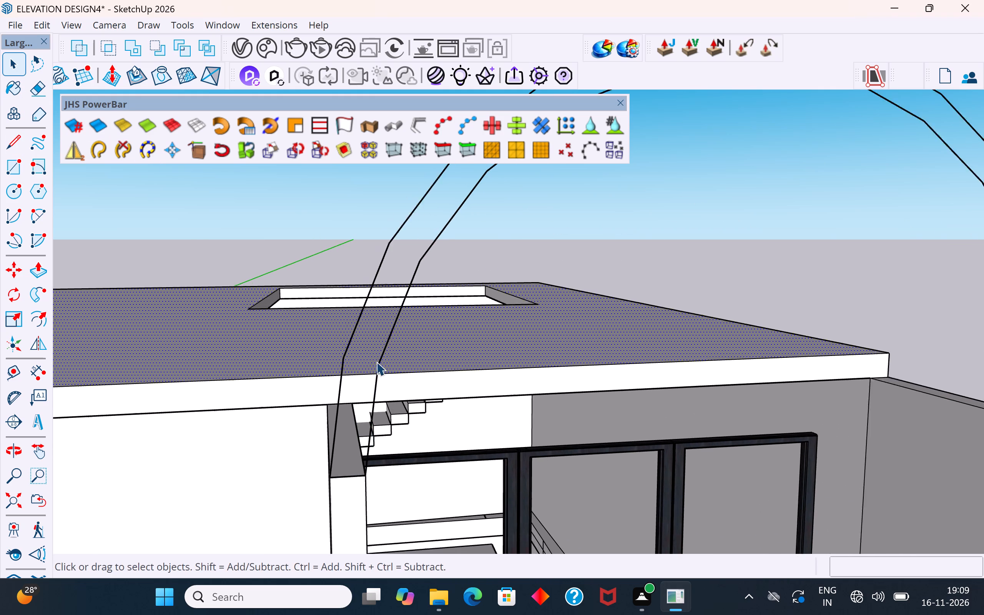
scroll(376, 362, "down", 2)
middle_click_drag(382, 372, 920, 433)
scroll(751, 357, "down", 3)
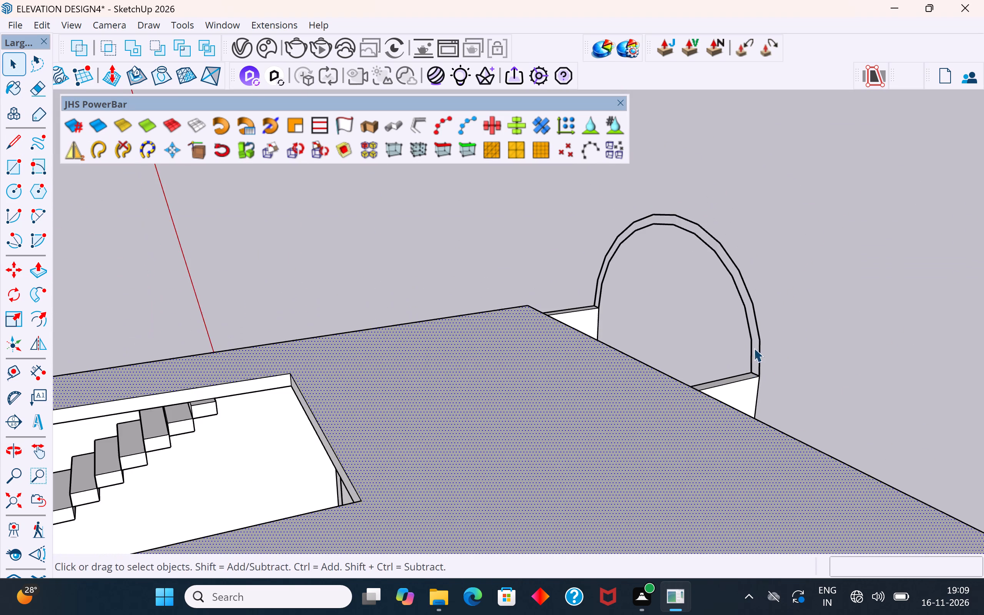
middle_click_drag(769, 324, 788, 290)
scroll(723, 260, "up", 4)
middle_click_drag(742, 286, 758, 297)
left_click(745, 309)
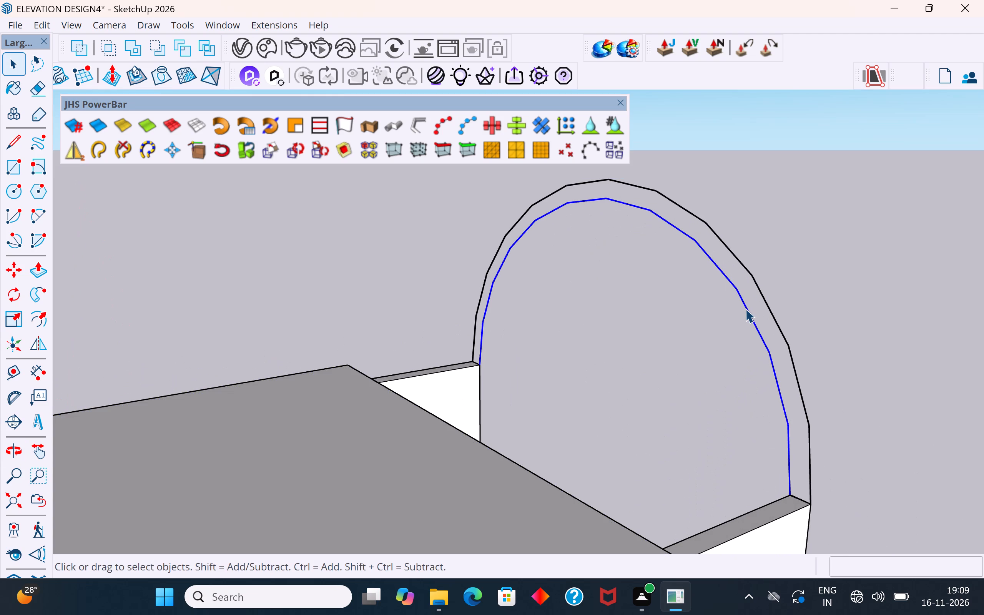
left_click(761, 294, "shift")
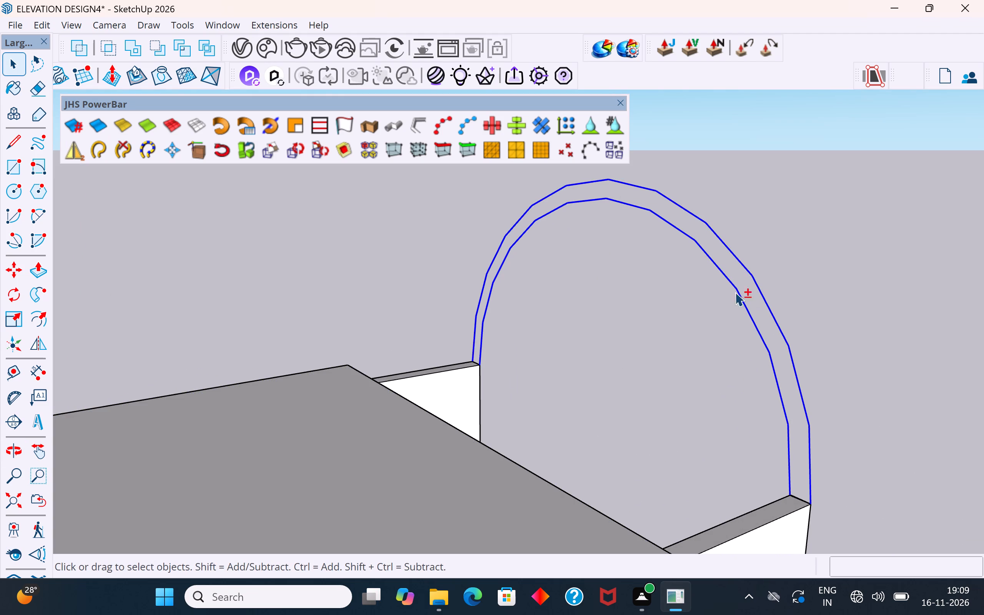
scroll(796, 497, "up", 5)
left_click(799, 499, "shift")
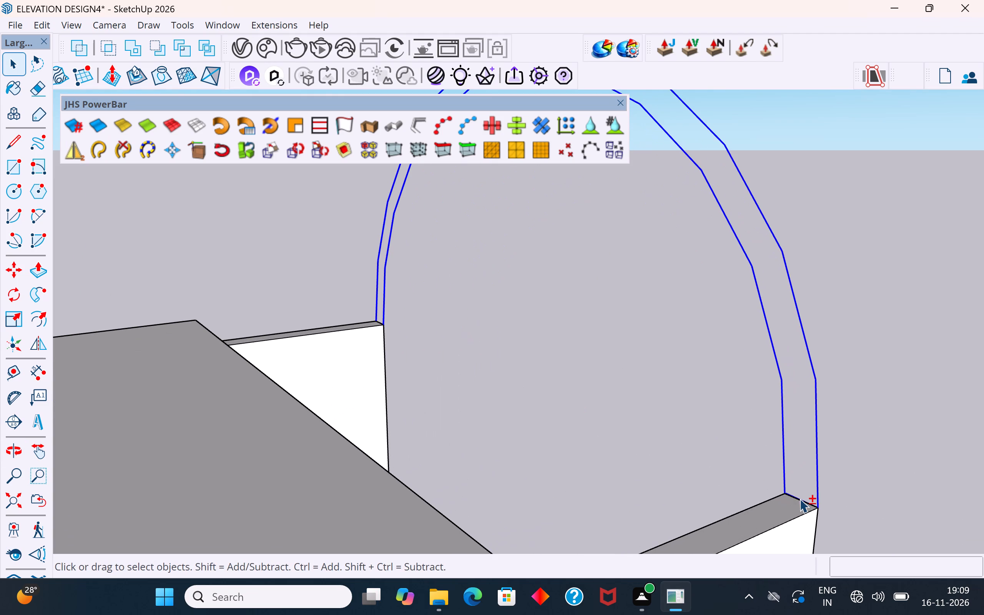
scroll(363, 327, "up", 10)
scroll(412, 336, "down", 4)
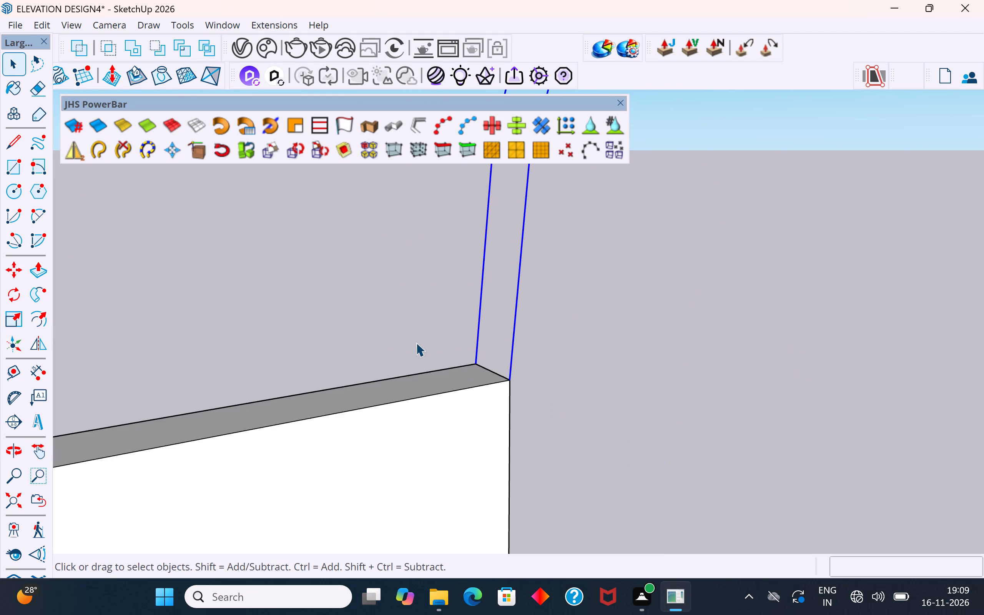
left_click(495, 372, "shift")
left_click(298, 124)
scroll(481, 292, "down", 12)
middle_click_drag(492, 315, 526, 337)
scroll(476, 370, "down", 5)
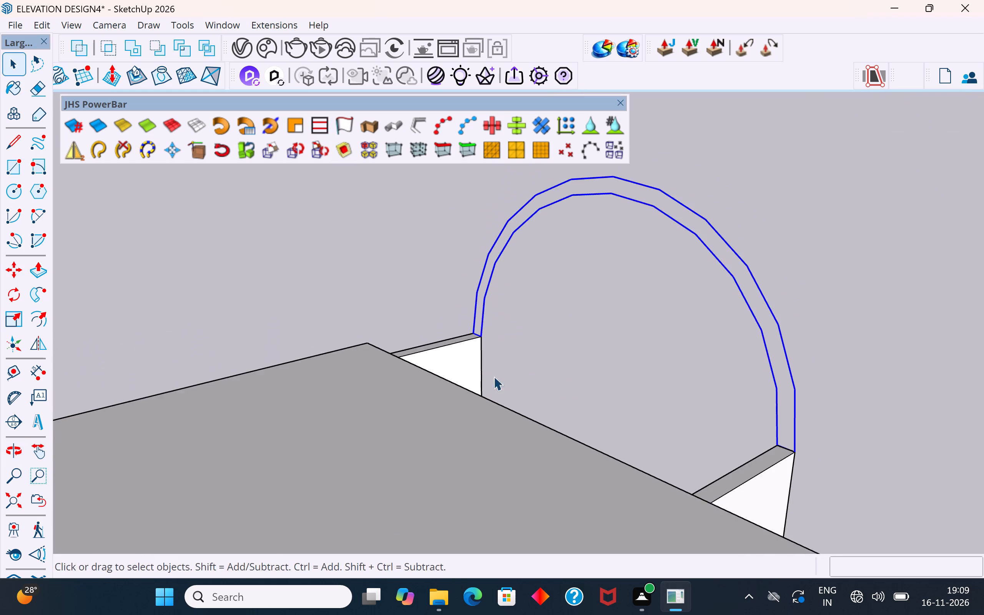
Draw a vertical rectangle about 11' 1" by 6' 1" in the arch's plane, starting from the outer side wall's top corner.
middle_click_drag(497, 377, 582, 397)
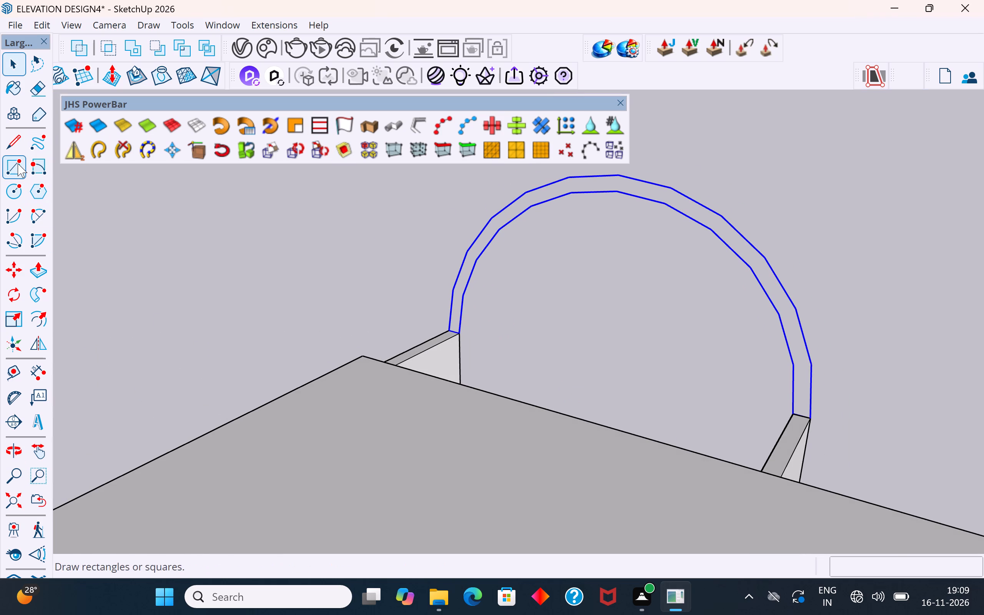
left_click(18, 163)
left_click(811, 413)
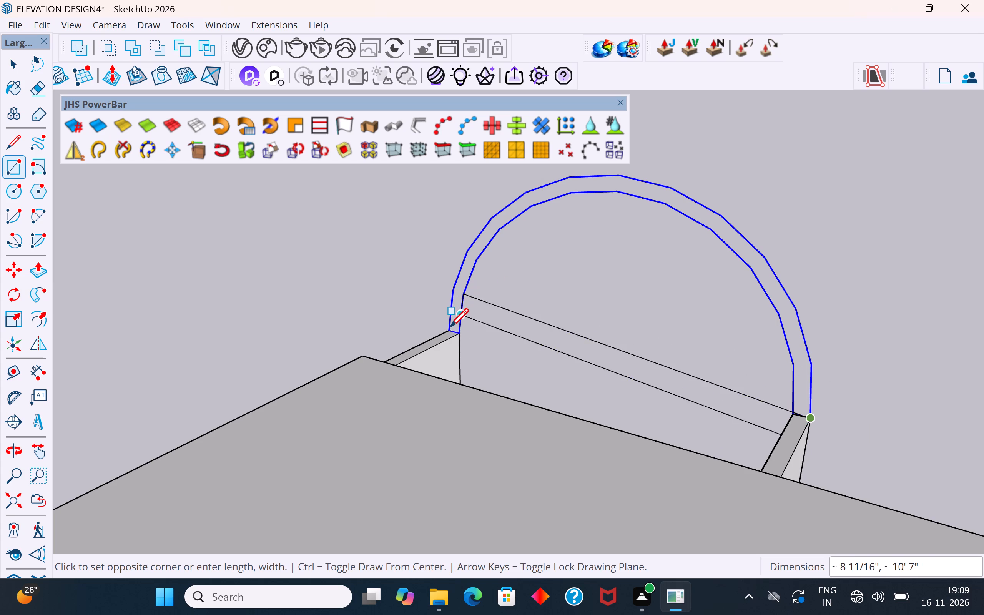
scroll(435, 200, "down", 3)
middle_click_drag(435, 200, 527, 258)
scroll(527, 258, "up", 1)
scroll(523, 260, "down", 5)
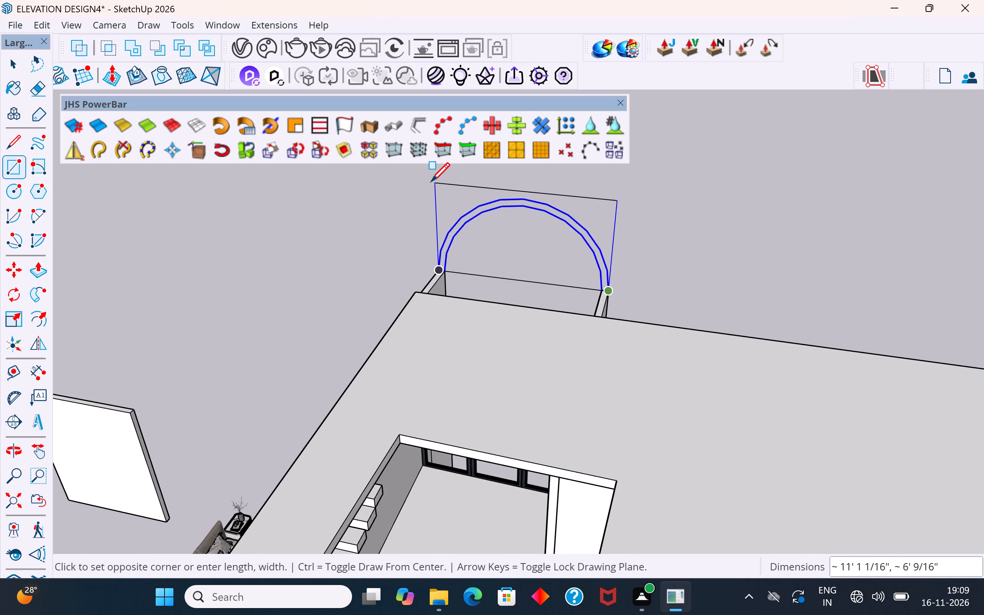
left_click(431, 183)
middle_click_drag(664, 288, 165, 260)
left_click(19, 67)
left_click(669, 352)
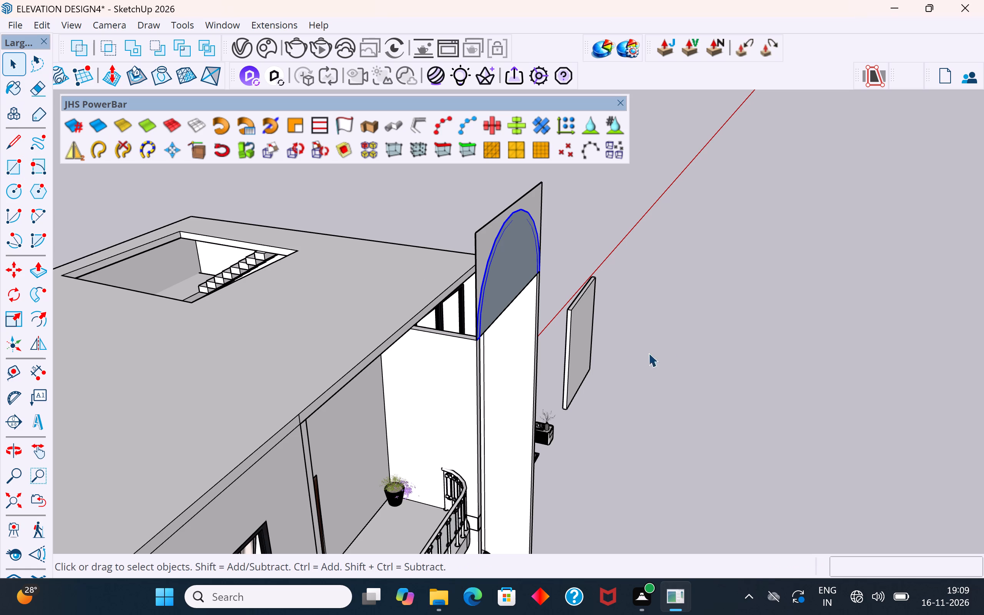
Delete the rectangle's face outside the outer arc and its three leftover edges, keeping only the half-round face.
middle_click_drag(543, 342, 504, 305)
left_click(497, 257)
middle_click_drag(603, 286, 490, 264)
scroll(555, 509, "down", 2)
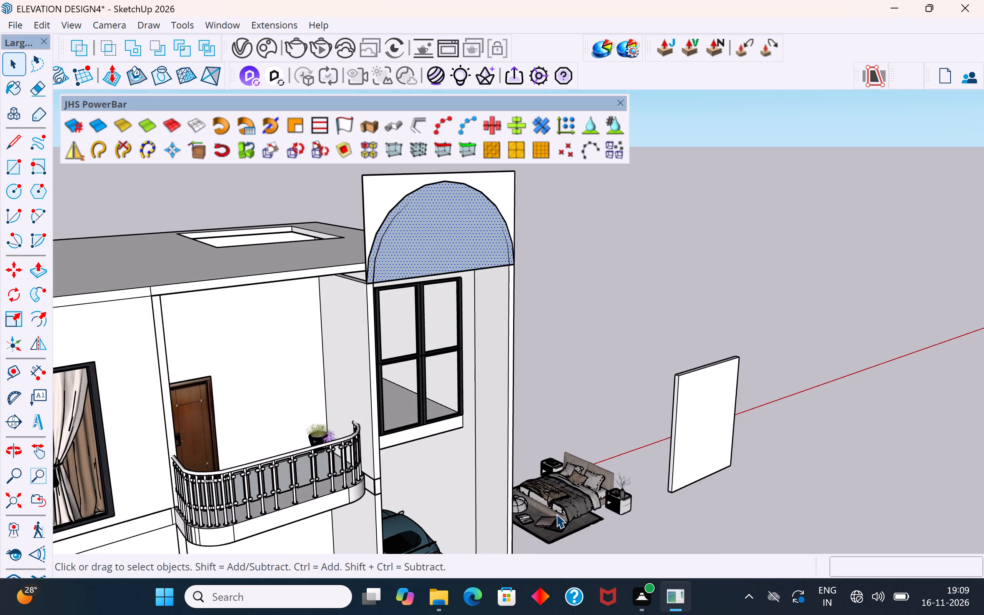
scroll(556, 514, "down", 3)
scroll(454, 289, "up", 8)
left_click(453, 301)
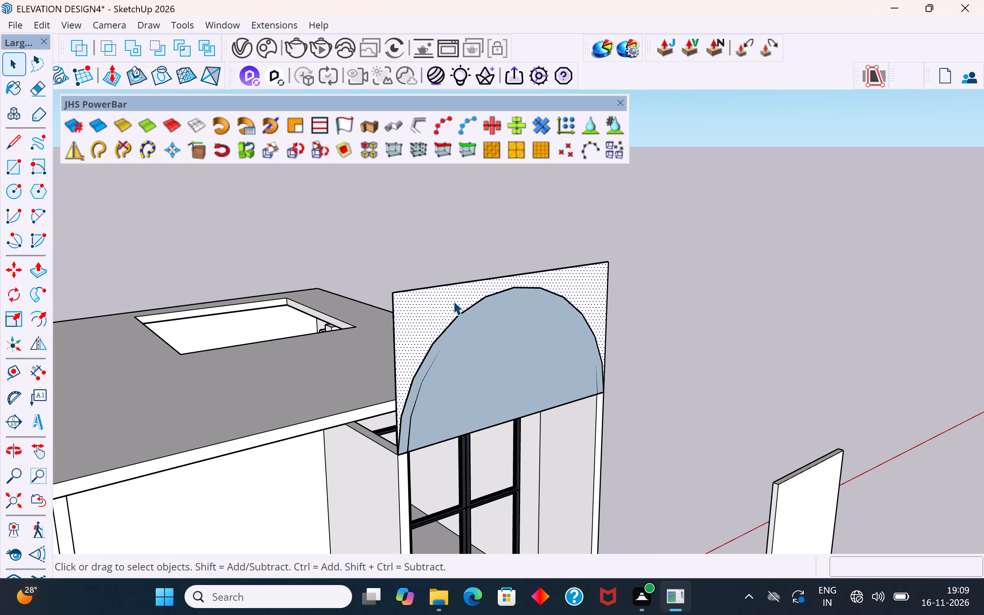
key("Delete")
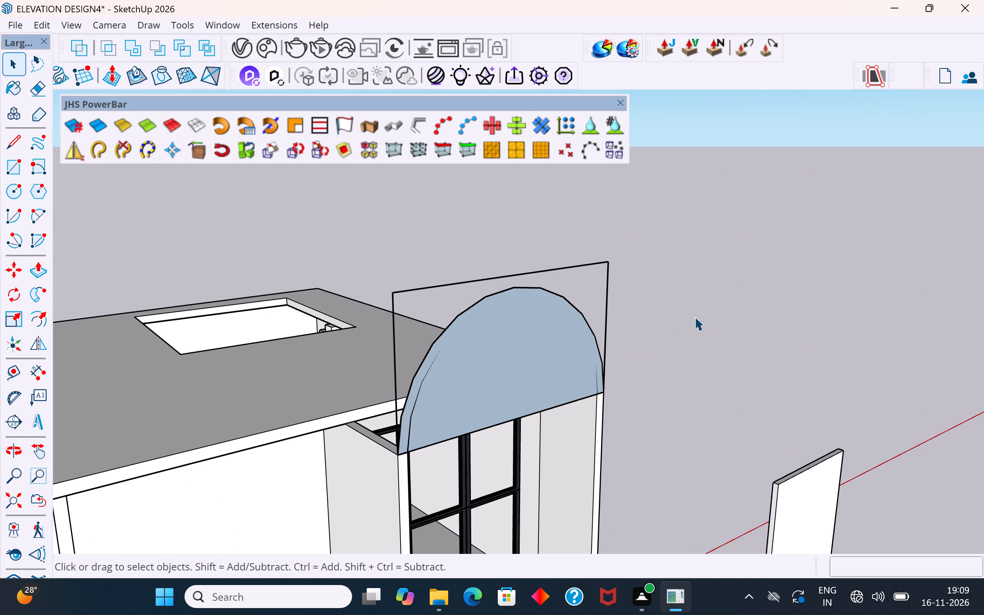
left_click(607, 281)
key("Delete")
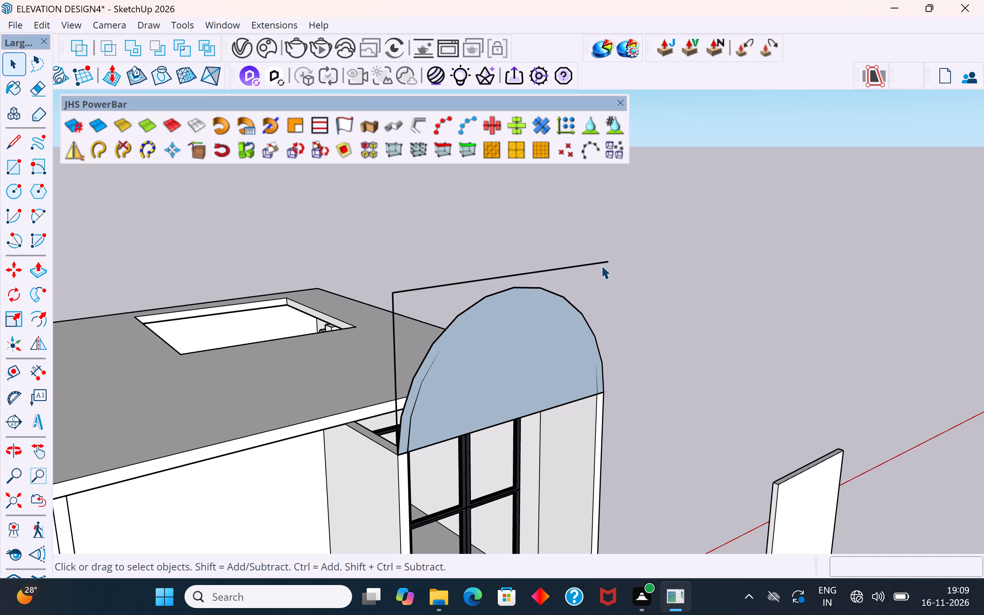
left_click(601, 265)
key("Delete")
left_click(393, 335)
key("Delete")
Offset the half-round face's outline inward by about 5 3/16".
left_click(481, 390)
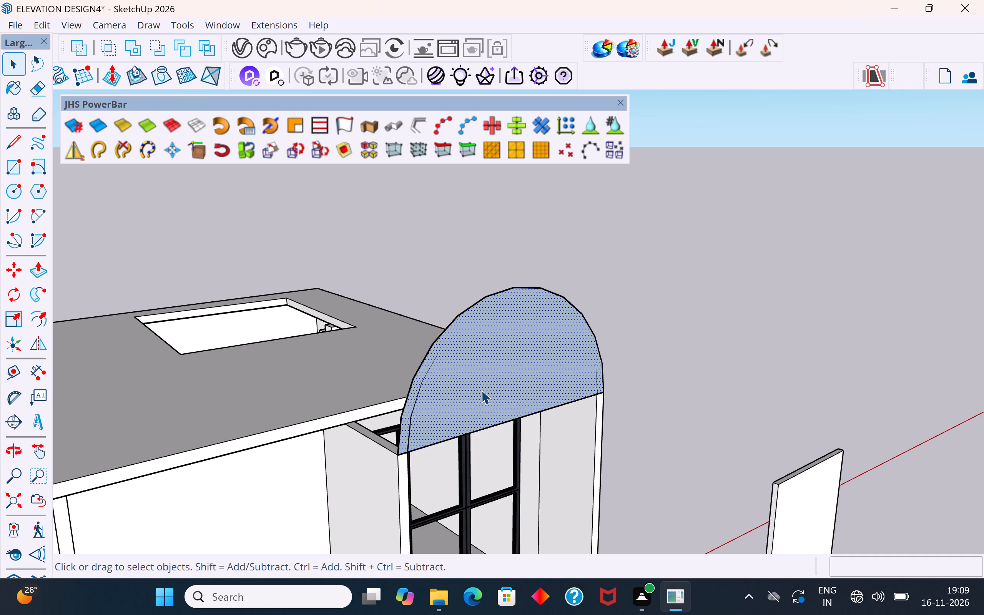
left_click(506, 389)
left_click(39, 321)
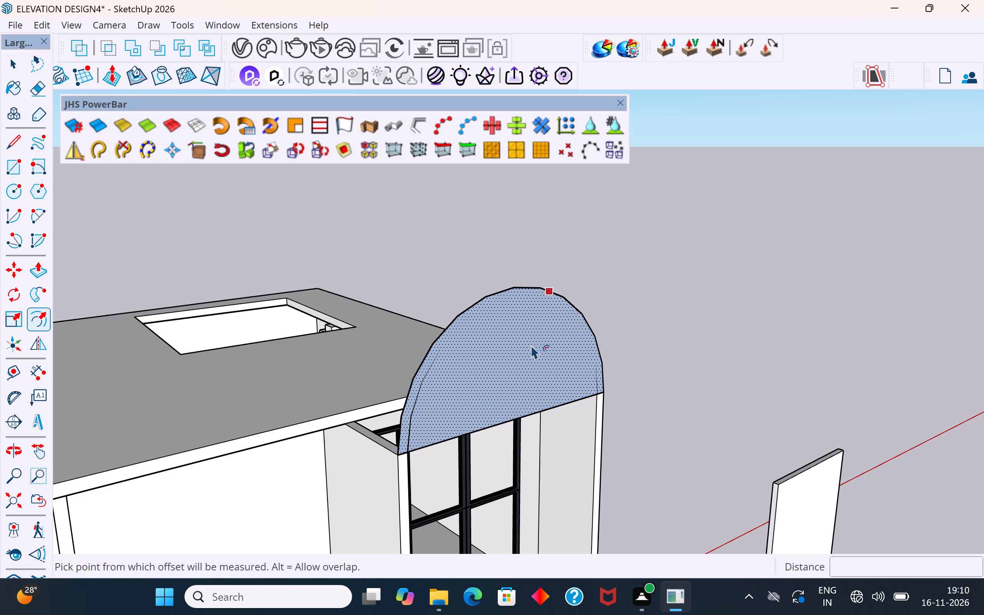
left_click(504, 289)
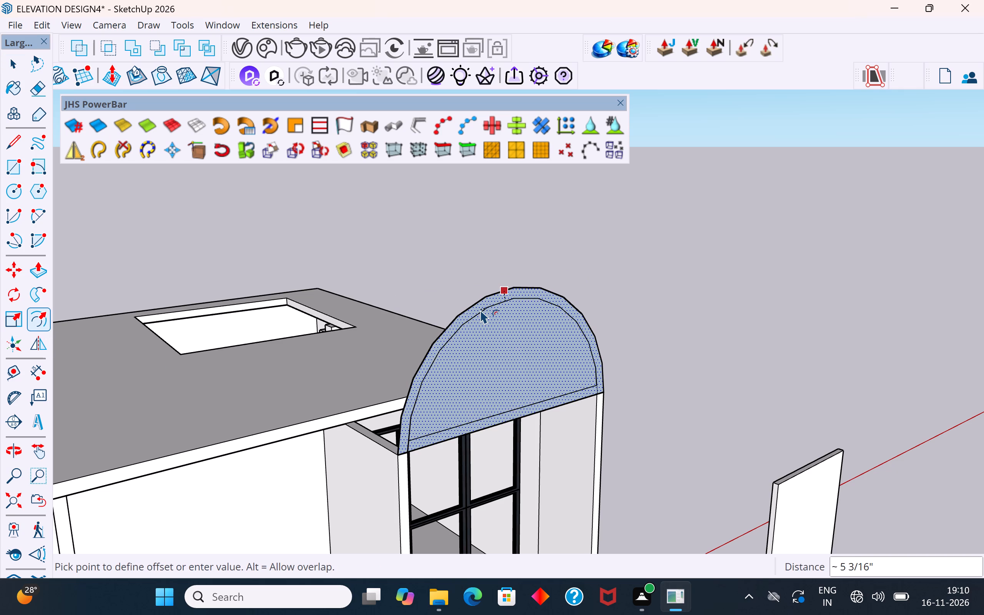
left_click(480, 310)
Delete the inner half-round face inside the offset outline to open up the arch.
left_click(8, 63)
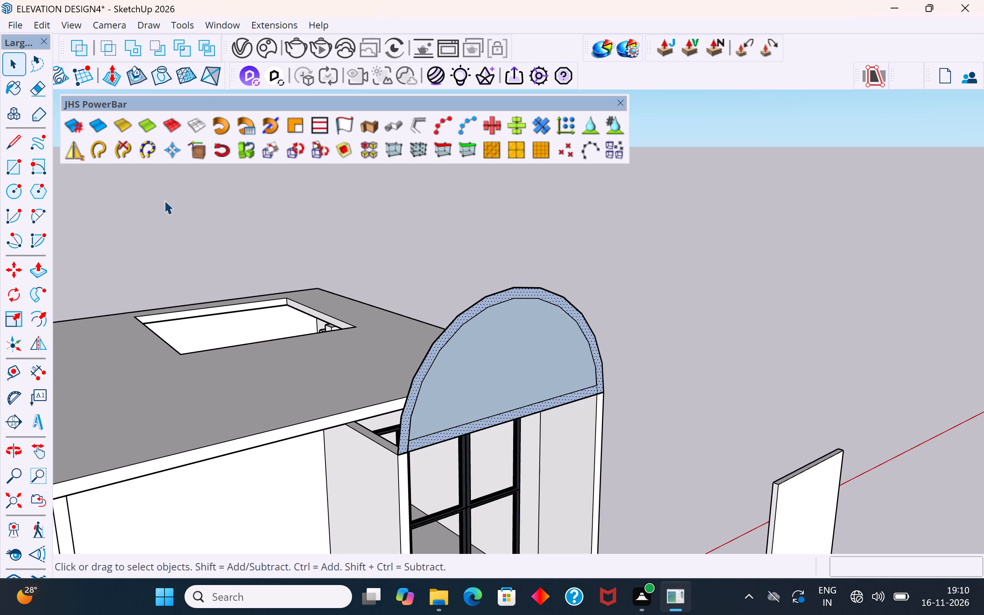
left_click(164, 200)
left_click(558, 345)
key("Delete")
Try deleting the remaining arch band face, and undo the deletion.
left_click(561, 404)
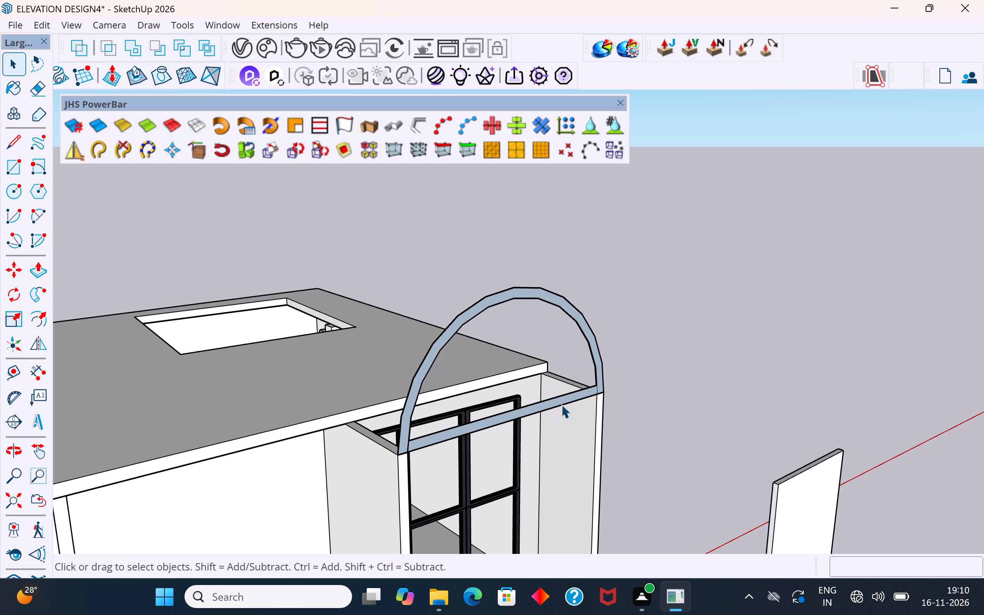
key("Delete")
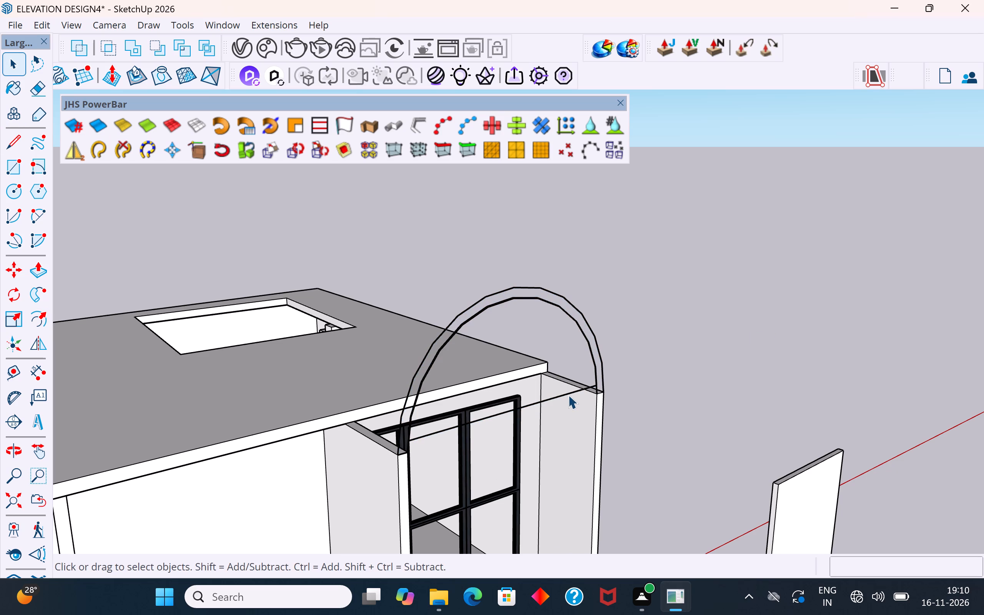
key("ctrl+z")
Draw a dividing line about 5 3/16" long from the offset's inner corner to the inner projecting wall's top corner.
scroll(558, 394, "up", 5)
scroll(176, 523, "up", 3)
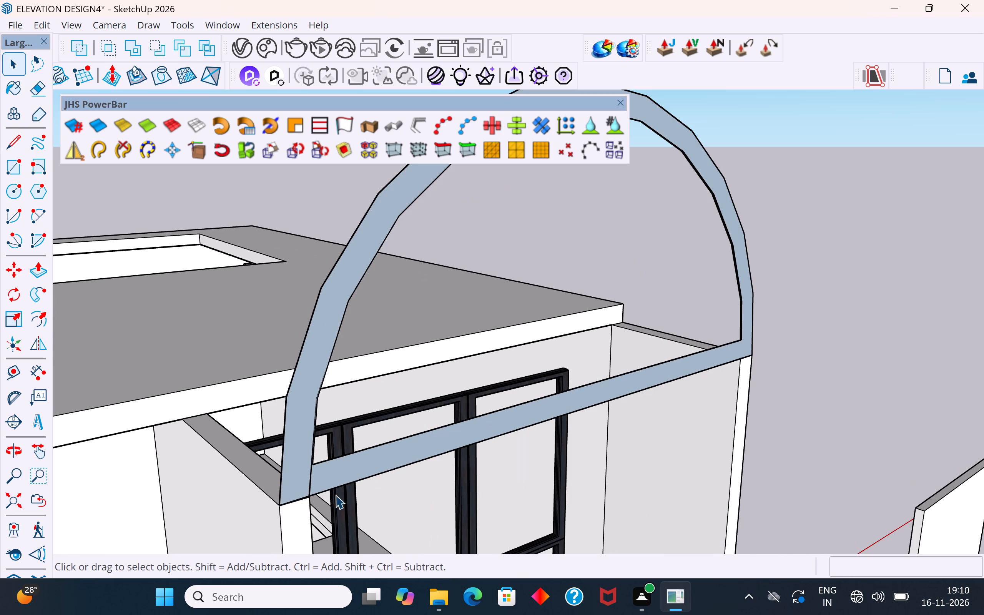
left_click(358, 462)
scroll(319, 476, "up", 4)
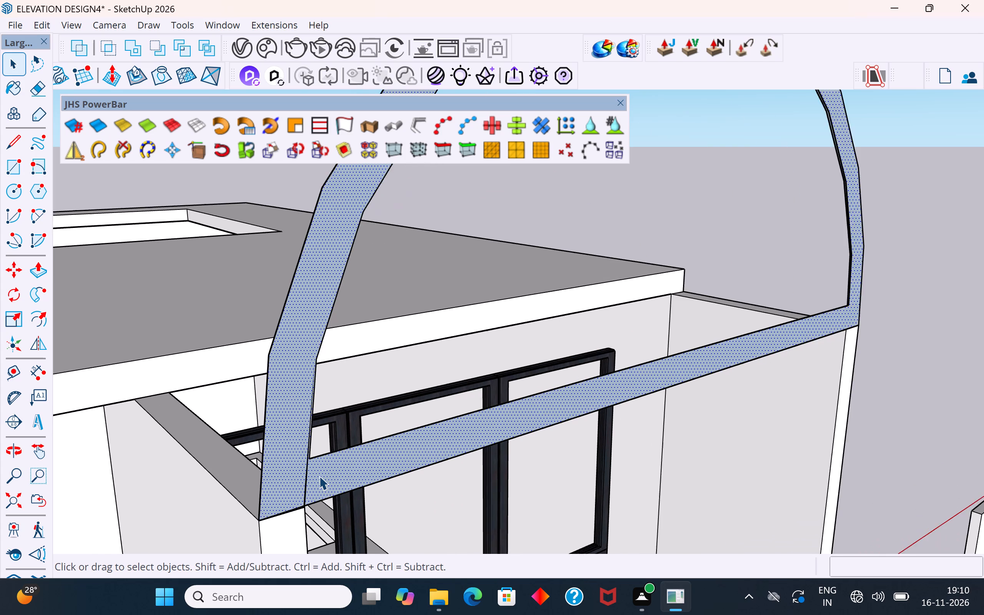
scroll(319, 476, "up", 2)
middle_click_drag(319, 476, 326, 465)
left_click(27, 131)
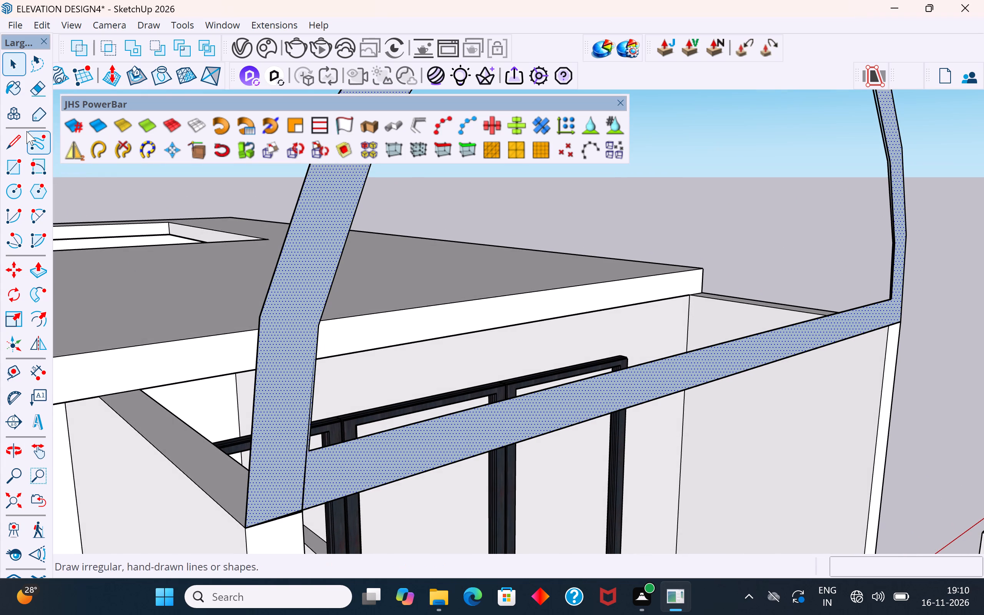
left_click(16, 140)
scroll(377, 373, "down", 3)
scroll(353, 425, "up", 7)
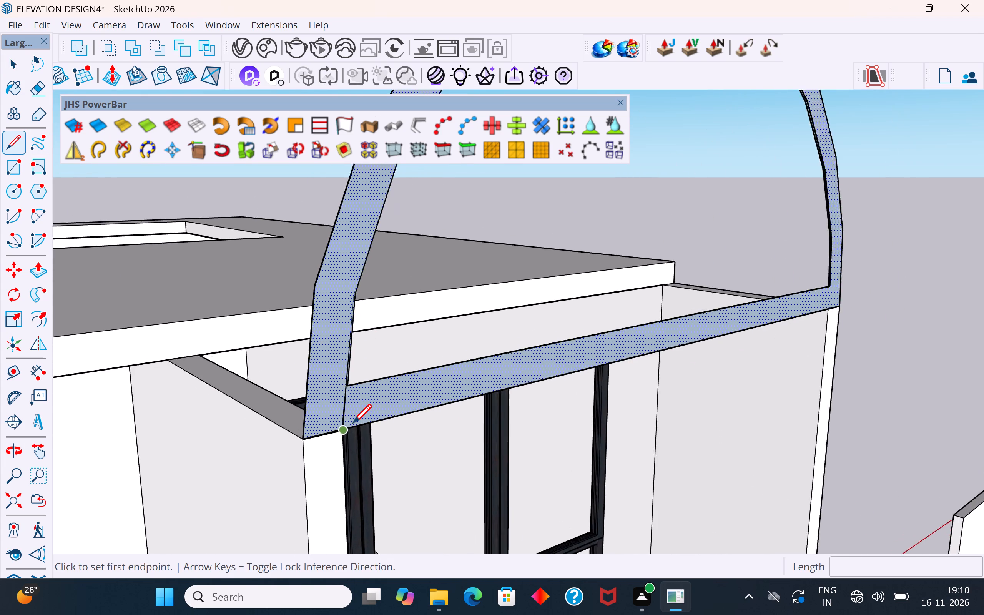
scroll(353, 425, "up", 6)
left_click(342, 346)
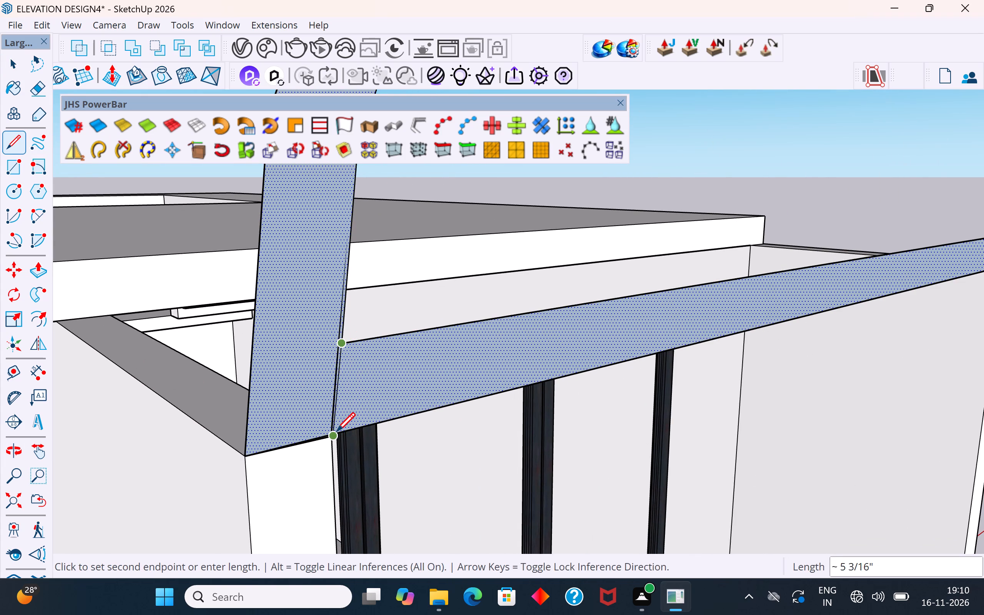
left_click(336, 434)
left_click(27, 60)
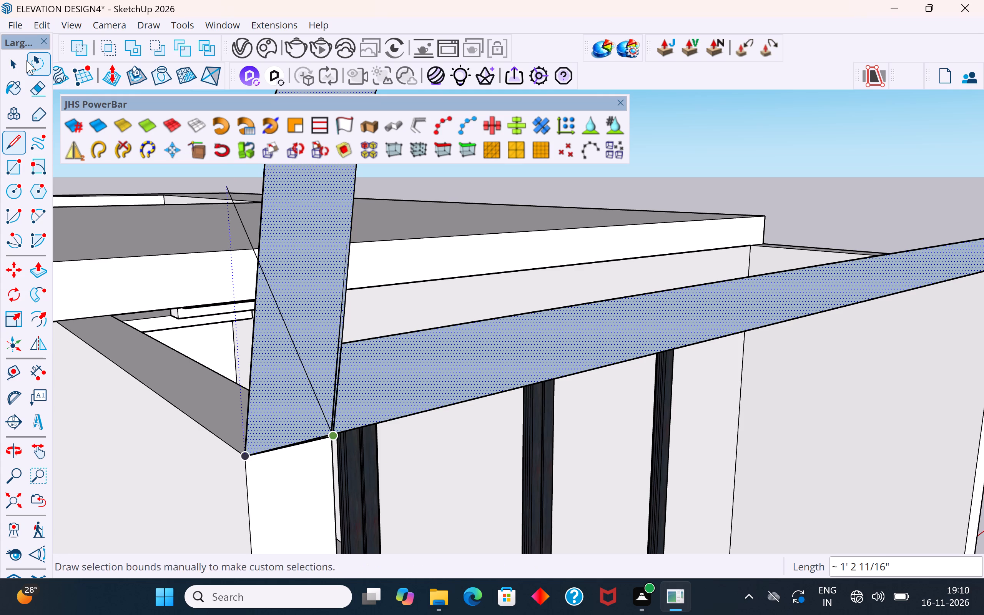
left_click(18, 63)
scroll(341, 394, "down", 10)
left_click(676, 188)
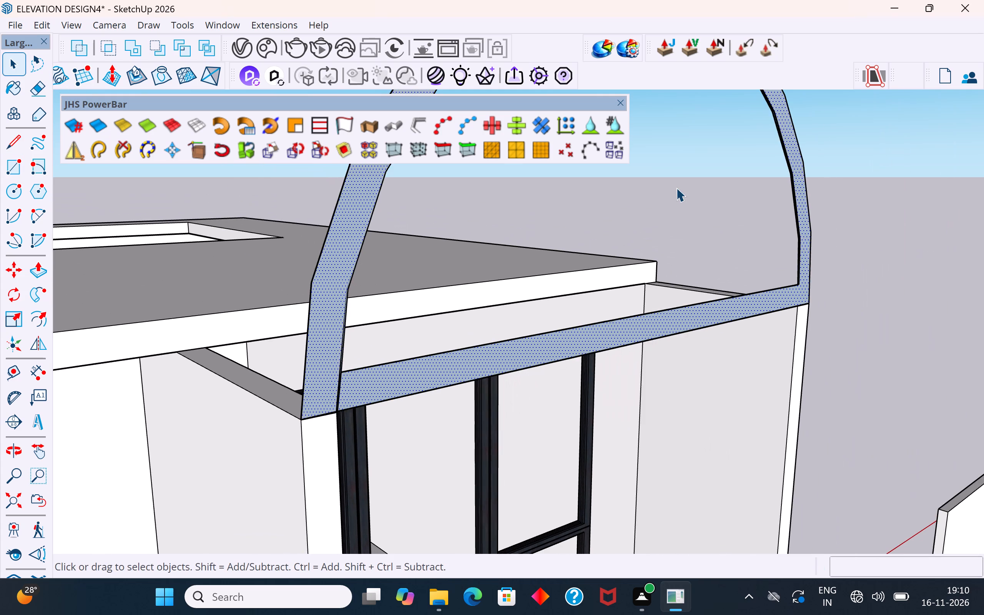
Draw a matching dividing line about 5 3/16" long from the offset's inner corner to the outer side wall's top corner.
scroll(513, 408, "down", 6)
middle_click_drag(743, 347, 686, 330)
scroll(597, 332, "up", 17)
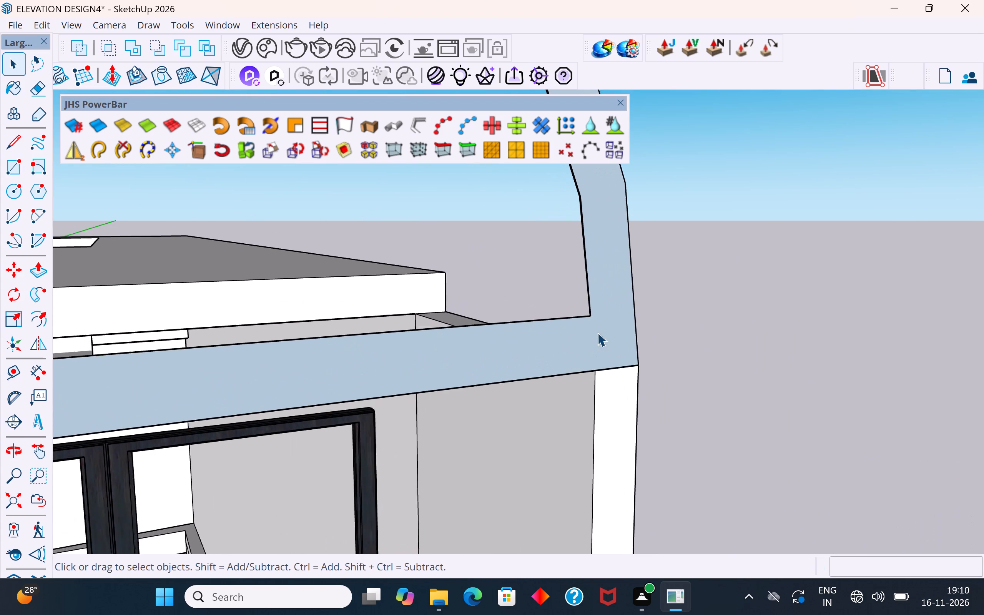
scroll(597, 332, "up", 2)
left_click(535, 352)
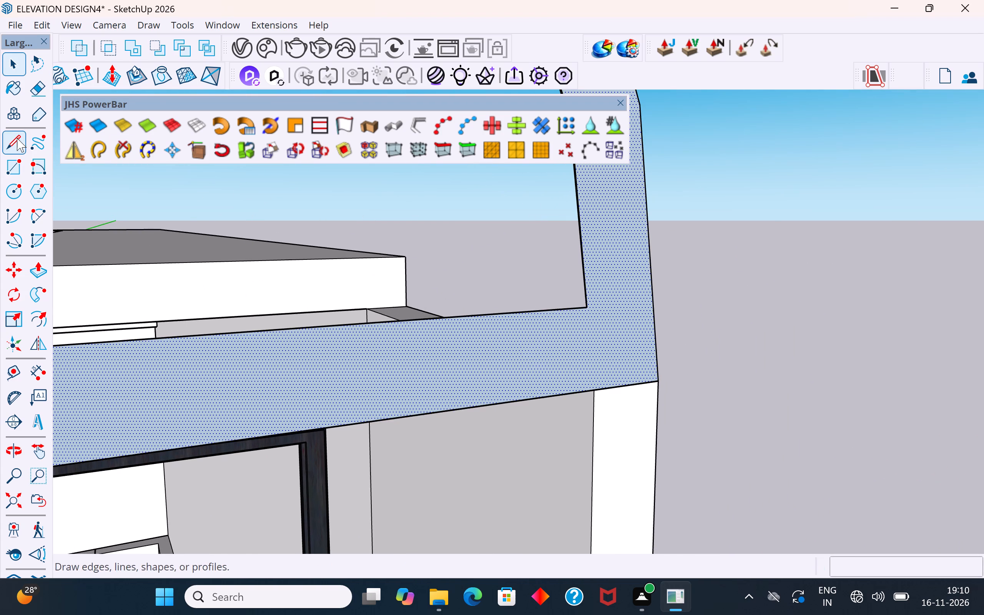
left_click(17, 136)
left_click(587, 309)
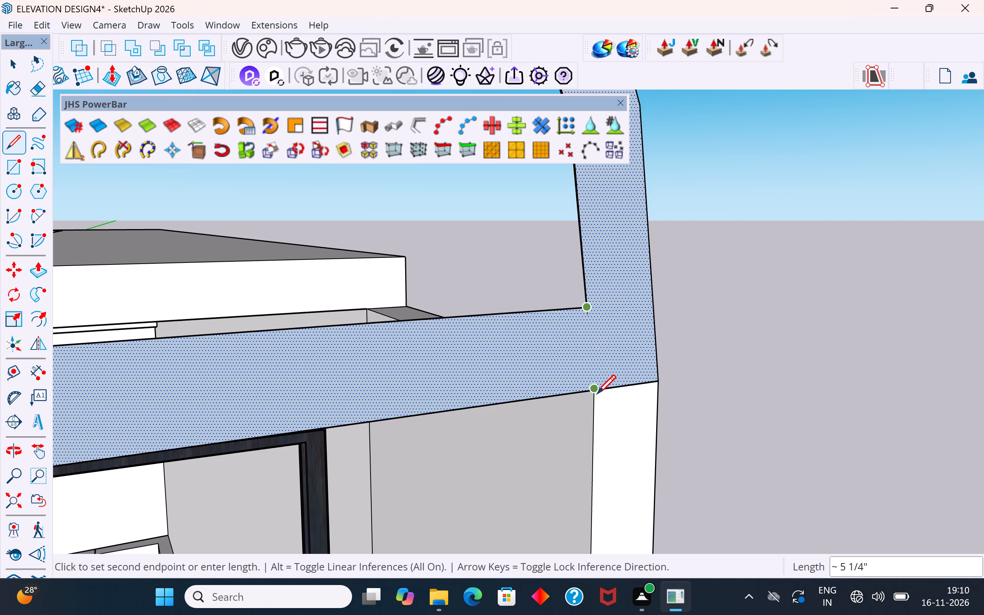
left_click(595, 392)
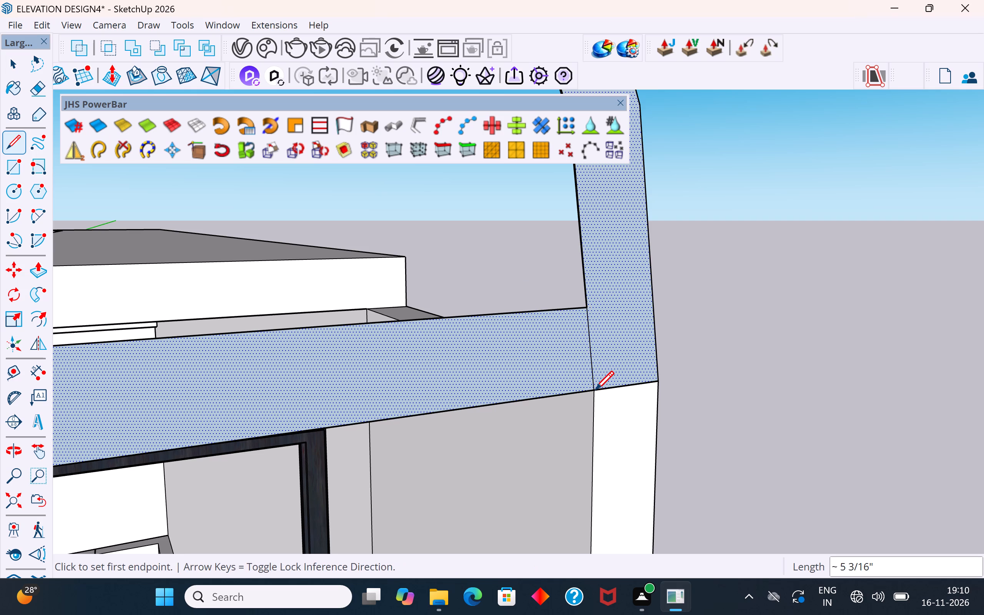
left_click(11, 66)
left_click(454, 209)
Check whether the base strip can be selected separately from the arch band, examining the dividing line at the inner wall.
scroll(673, 400, "down", 2)
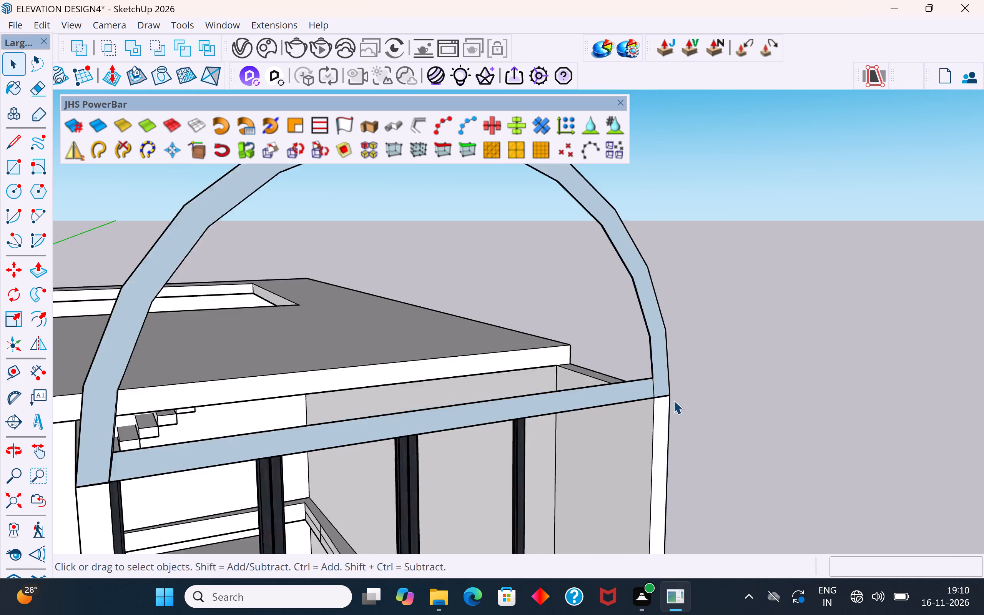
scroll(673, 400, "down", 5)
left_click(650, 394)
scroll(650, 394, "up", 4)
left_click(650, 394)
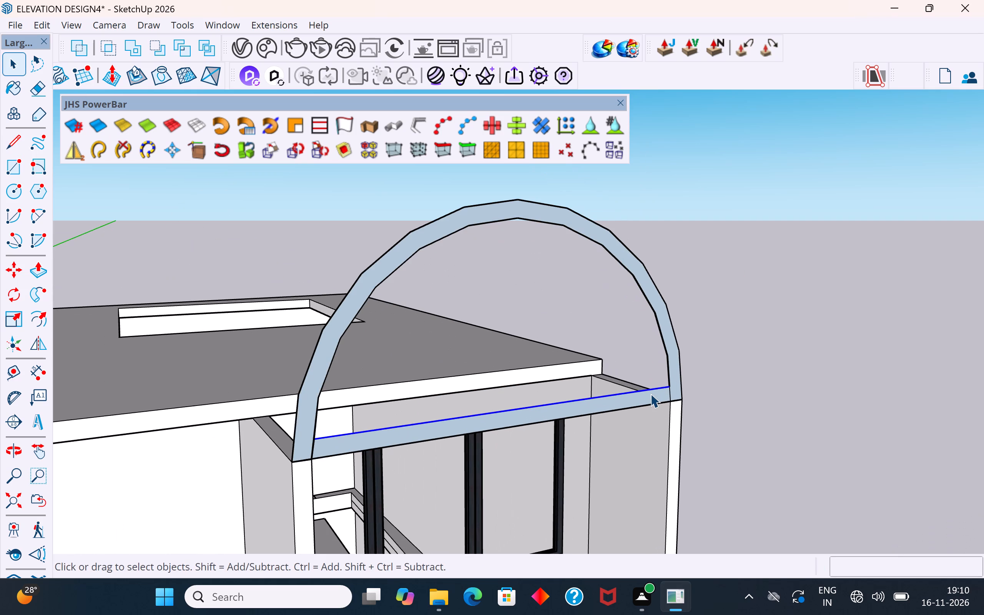
scroll(650, 394, "up", 2)
scroll(216, 465, "up", 6)
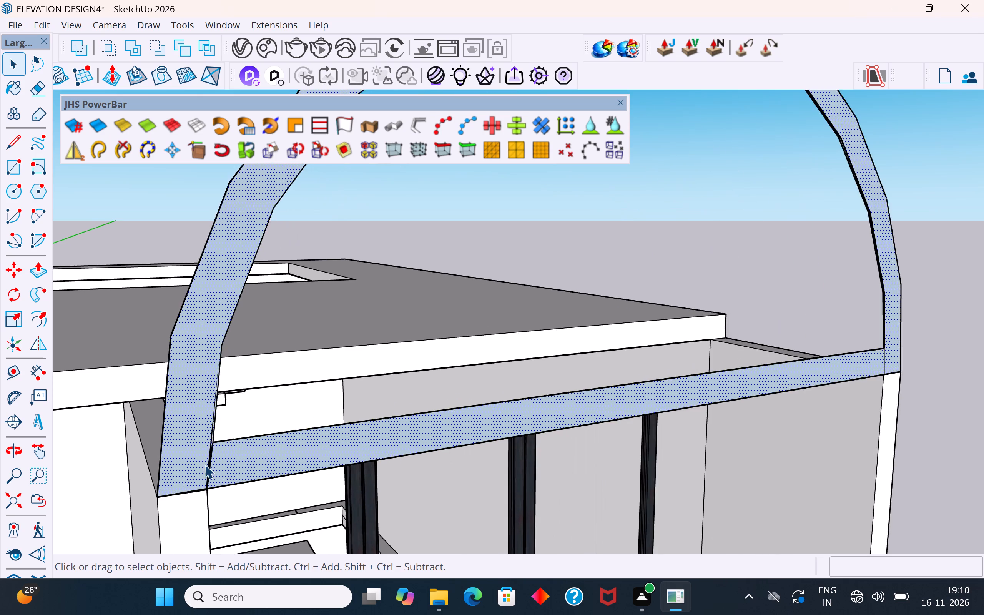
middle_click_drag(207, 465, 293, 470)
scroll(281, 469, "up", 9)
double_click(294, 466)
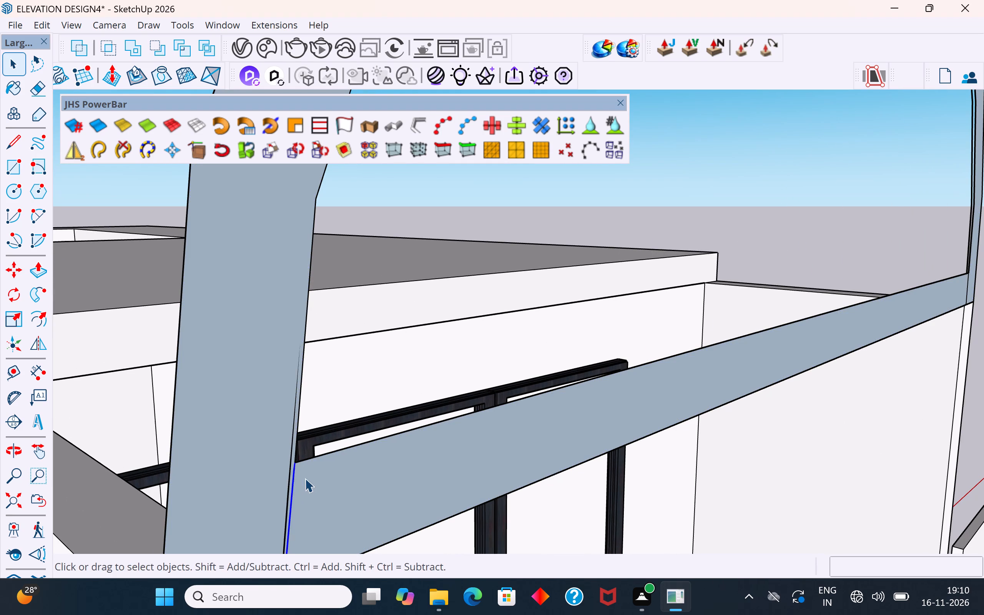
left_click(319, 479)
left_click(293, 445)
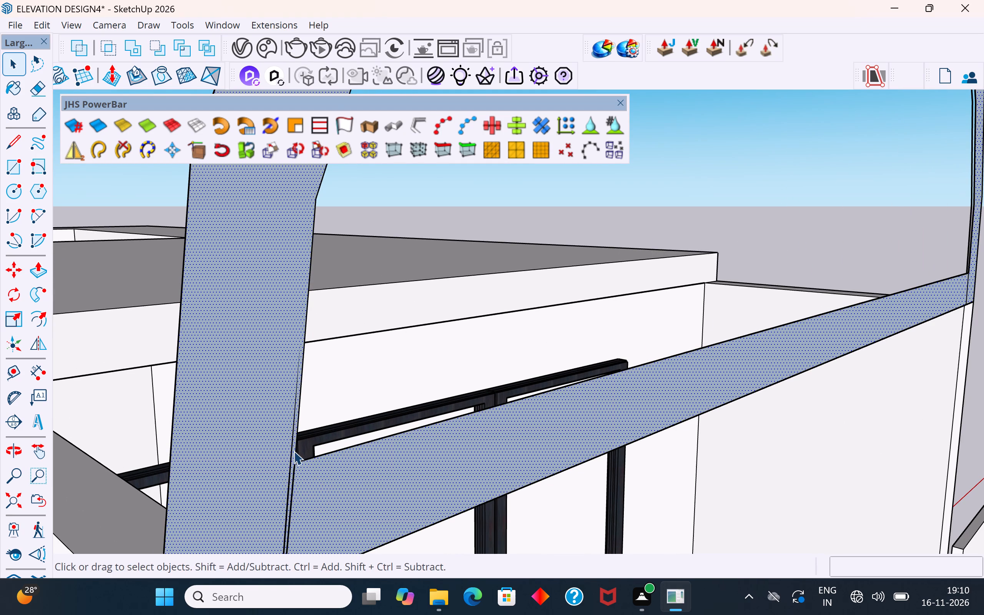
scroll(313, 446, "down", 11)
left_click(722, 314)
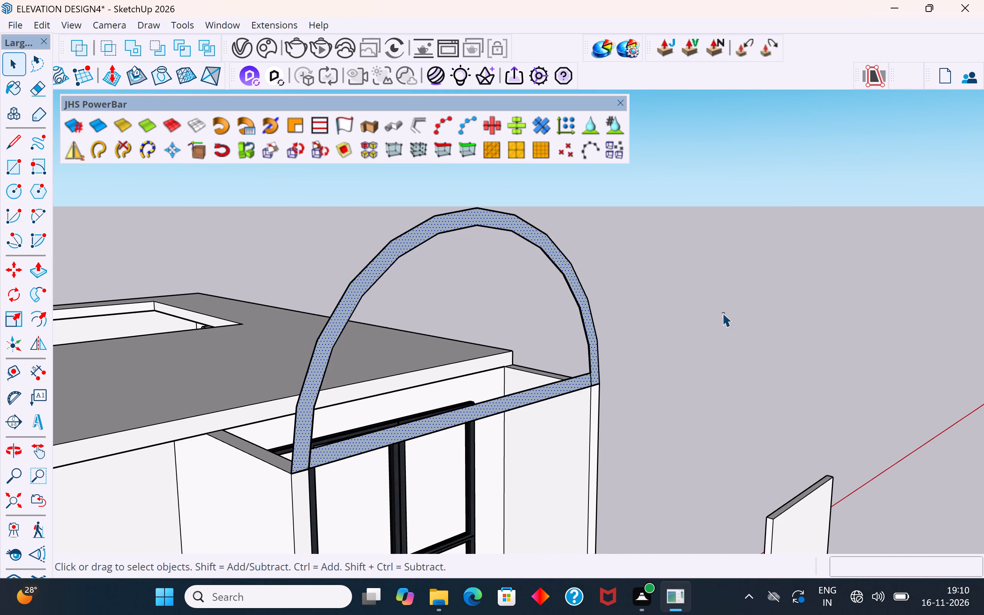
Delete the stray bottom edge and the stray vertical edge beside the arch band at the inner projecting wall's top corner.
scroll(508, 299, "down", 6)
scroll(455, 342, "up", 20)
scroll(455, 342, "up", 3)
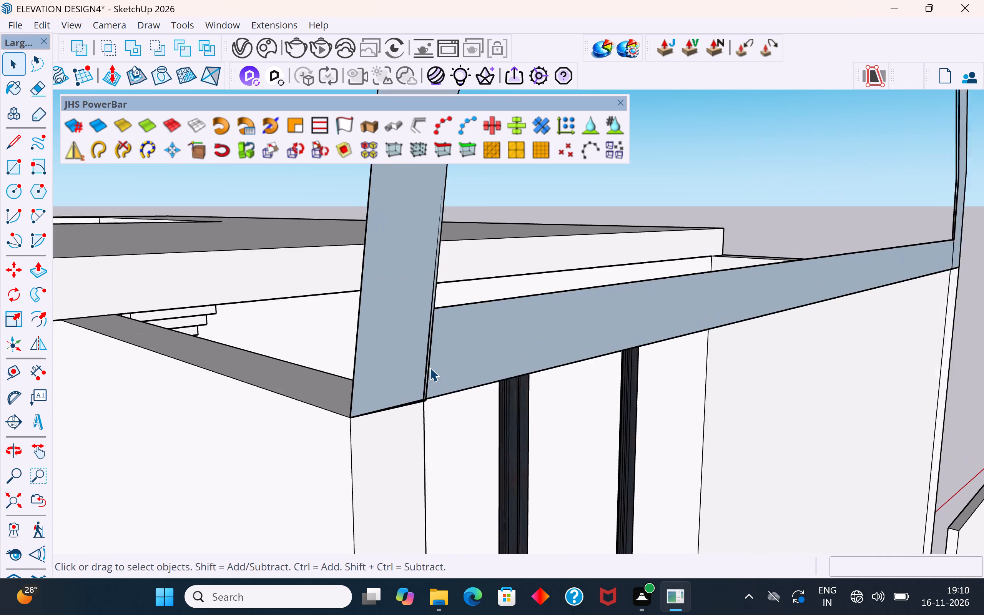
scroll(430, 367, "up", 6)
scroll(399, 456, "up", 1)
middle_click_drag(400, 456, 532, 460)
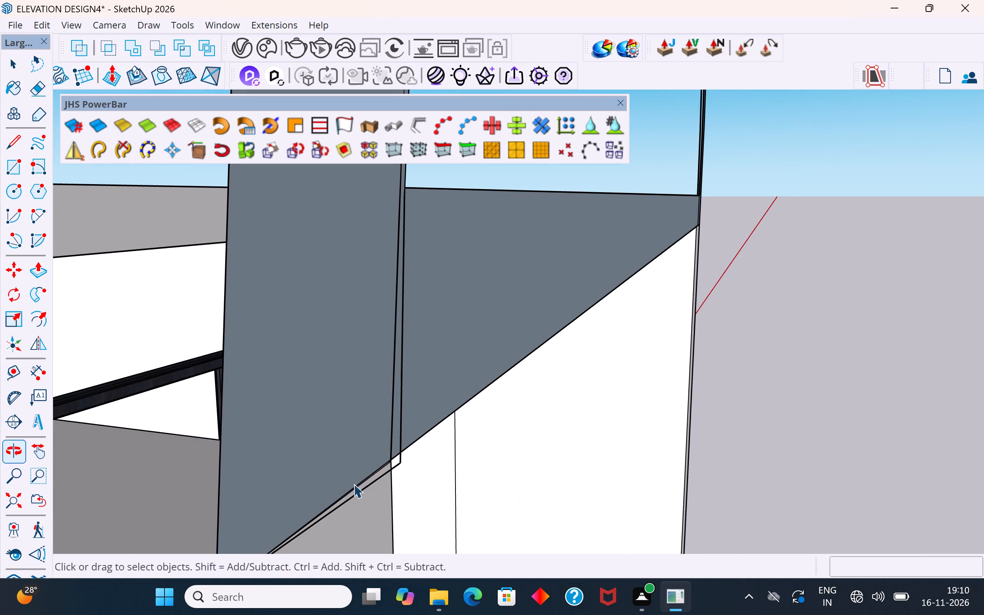
scroll(372, 472, "up", 8)
left_click(402, 461)
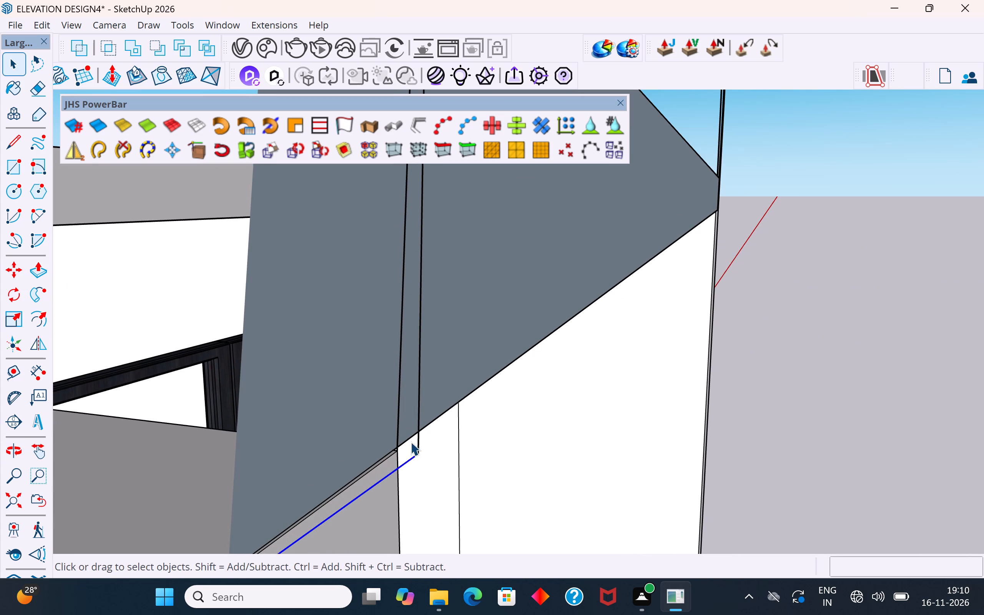
key("Delete")
left_click(418, 433)
key("Delete")
scroll(429, 405, "down", 10)
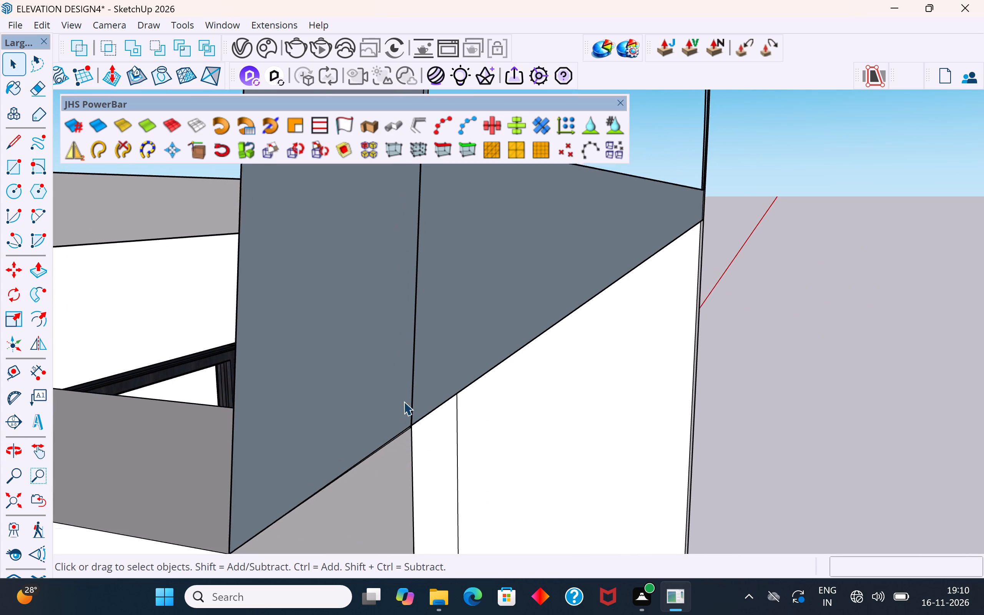
scroll(404, 401, "down", 2)
scroll(414, 354, "down", 8)
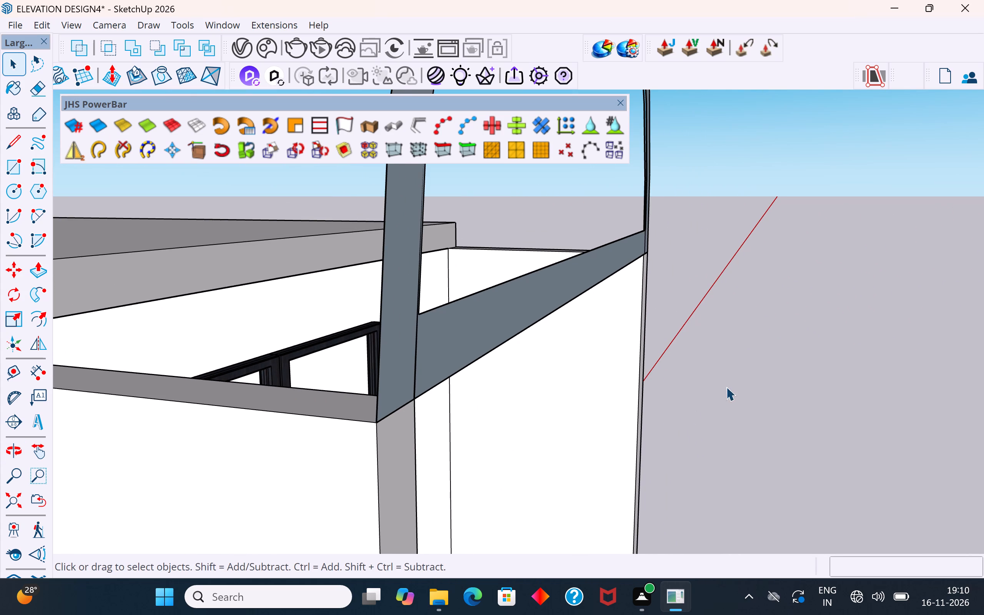
Check whether the base strip can be selected separately from the arch band after the stray-edge cleanup.
left_click(726, 387)
scroll(544, 405, "down", 4)
left_click(558, 336)
scroll(558, 336, "up", 3)
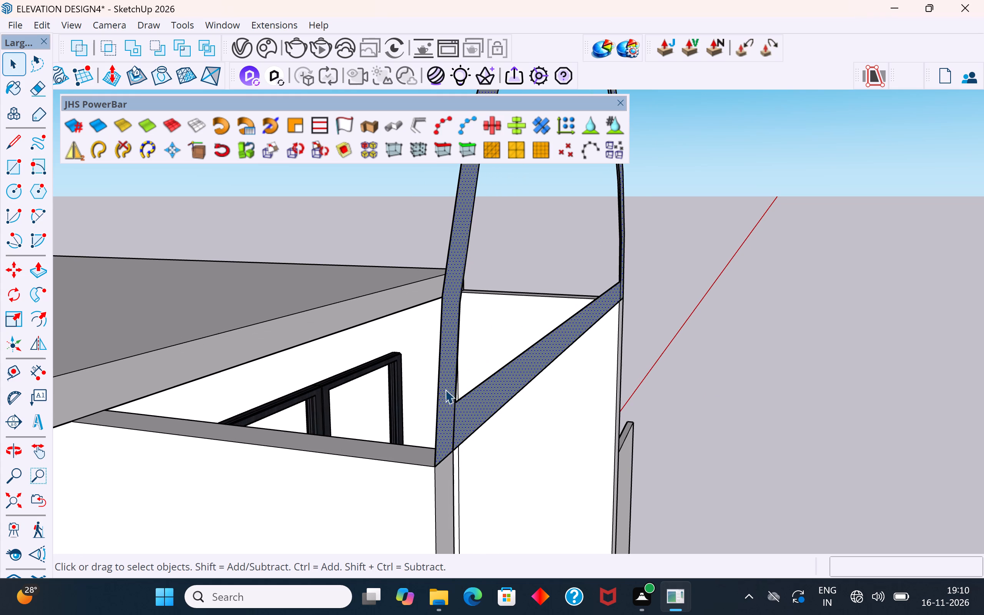
triple_click(488, 407)
left_click(486, 402)
left_click(716, 303)
left_click(483, 387)
left_click(485, 404)
scroll(482, 404, "up", 4)
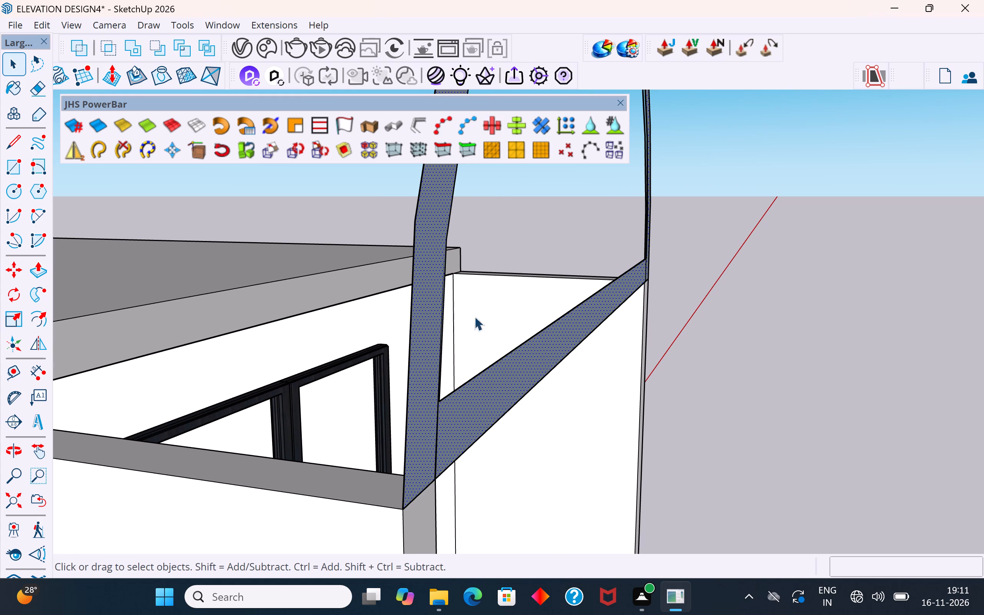
Redraw the dividing line, about 5 3/16" long, from the band's inner corner to the outer side wall's top corner.
left_click(10, 139)
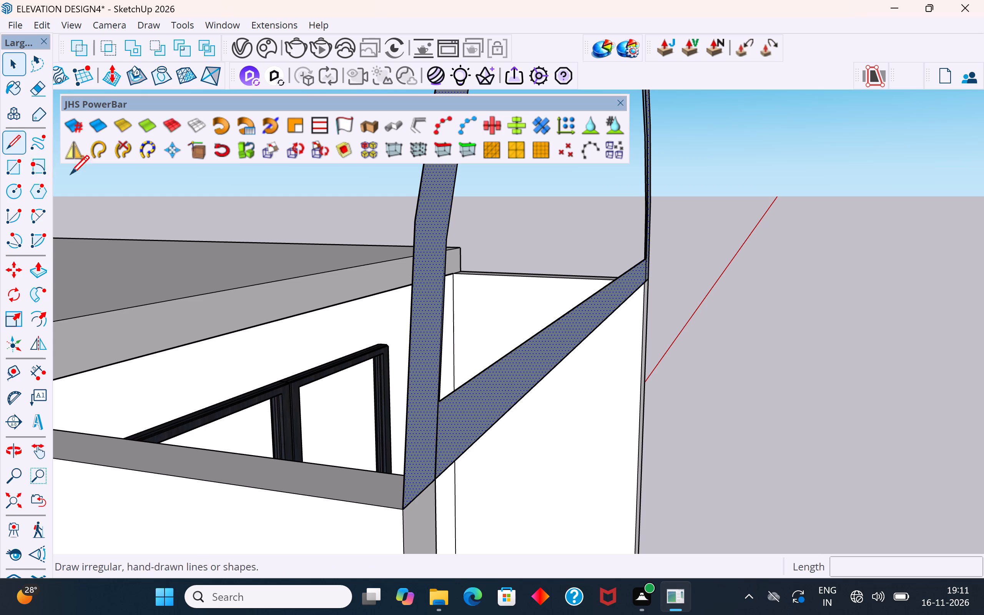
scroll(670, 269, "up", 3)
scroll(669, 264, "down", 2)
scroll(642, 256, "up", 2)
scroll(642, 256, "down", 1)
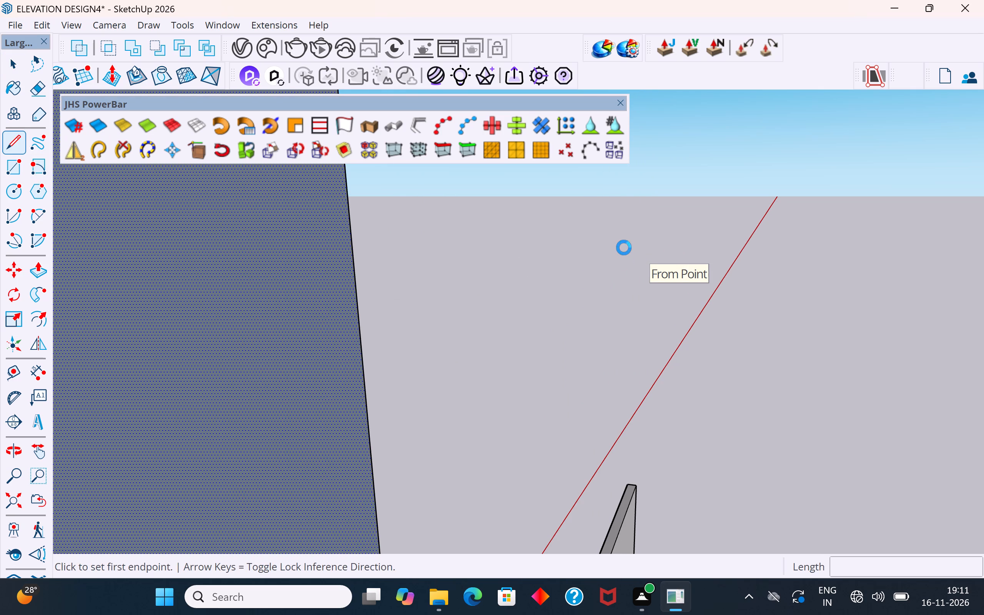
scroll(610, 337, "up", 4)
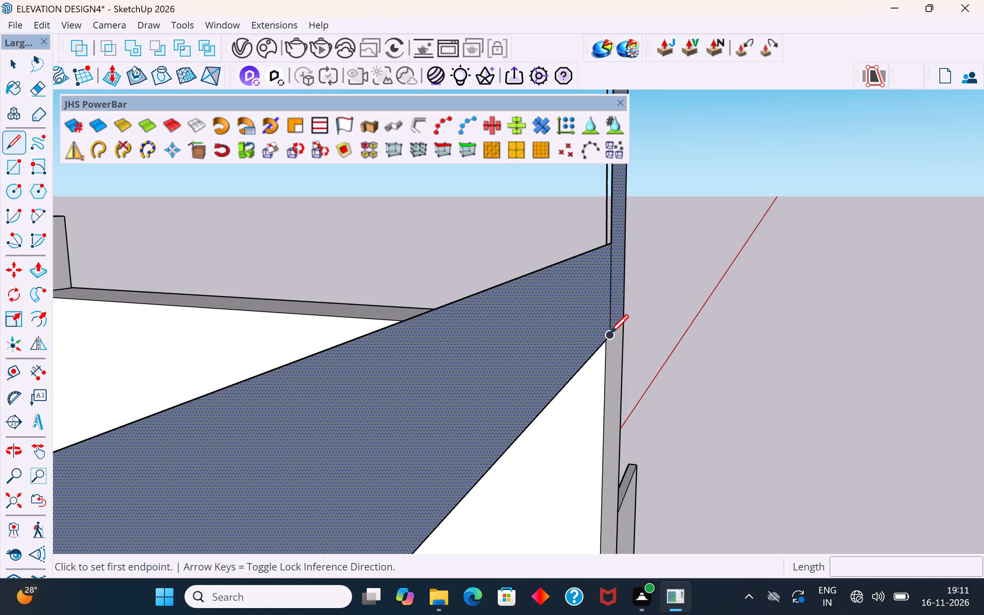
left_click(610, 238)
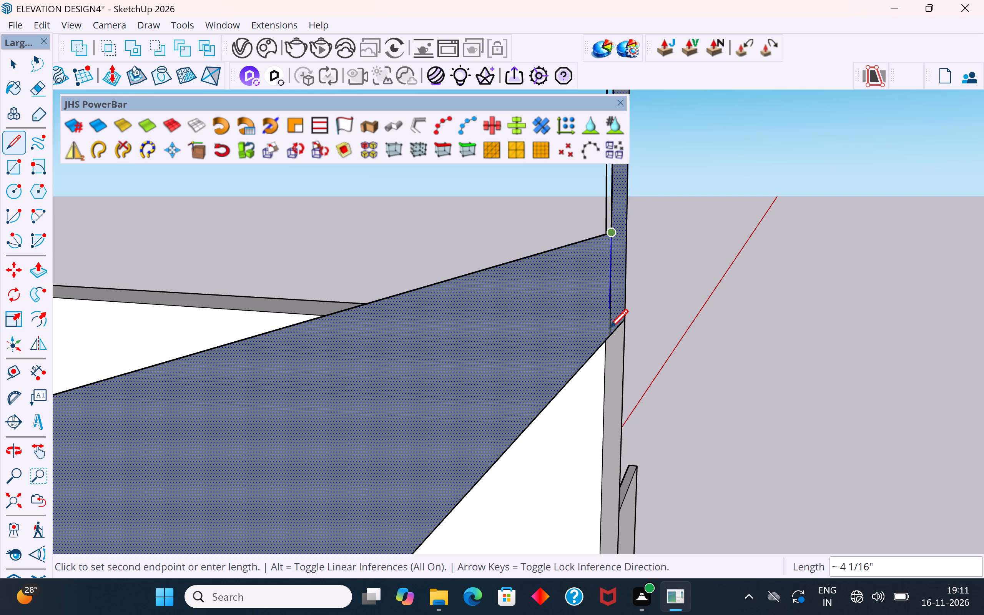
left_click(607, 339)
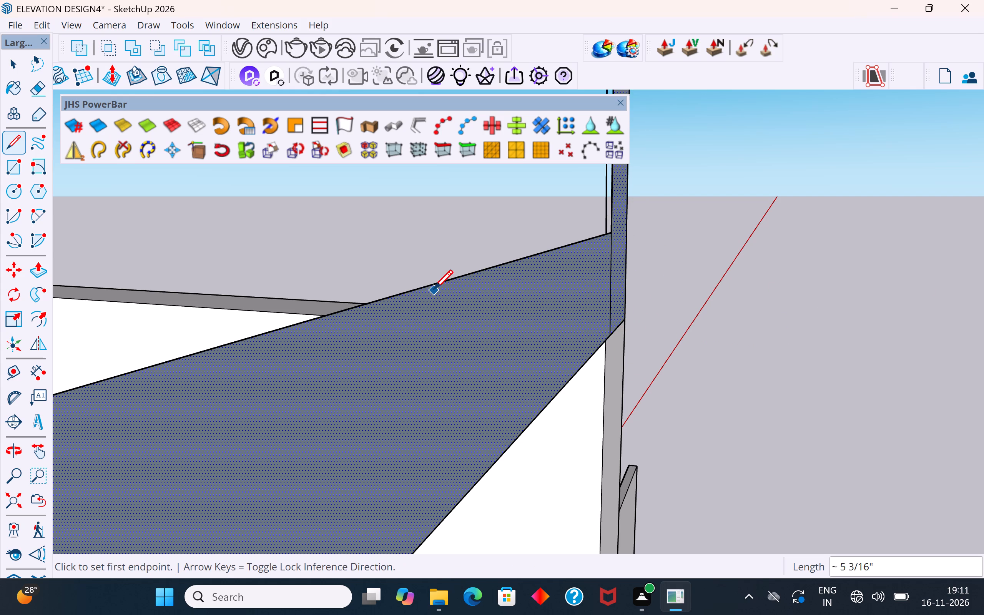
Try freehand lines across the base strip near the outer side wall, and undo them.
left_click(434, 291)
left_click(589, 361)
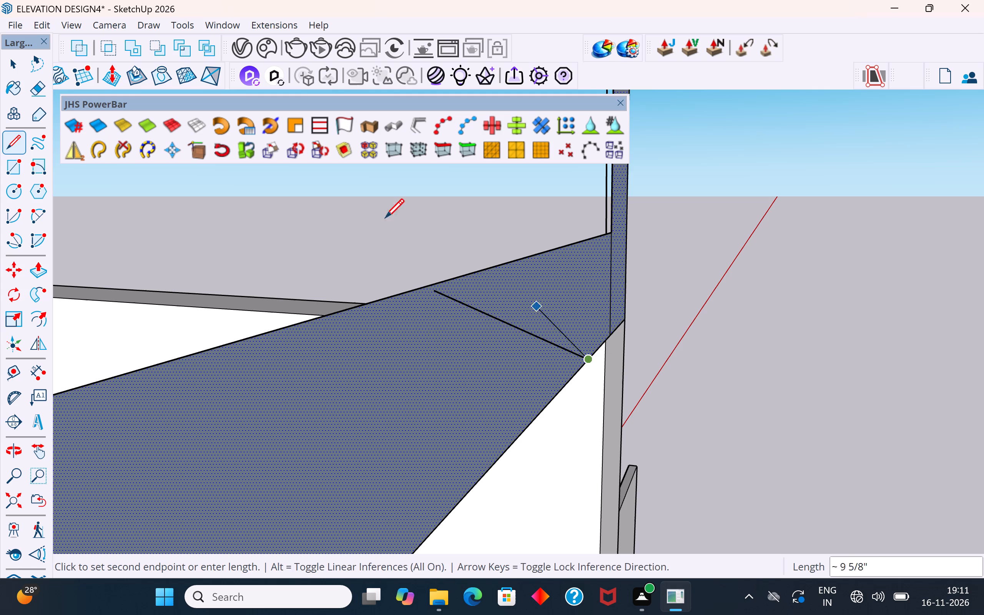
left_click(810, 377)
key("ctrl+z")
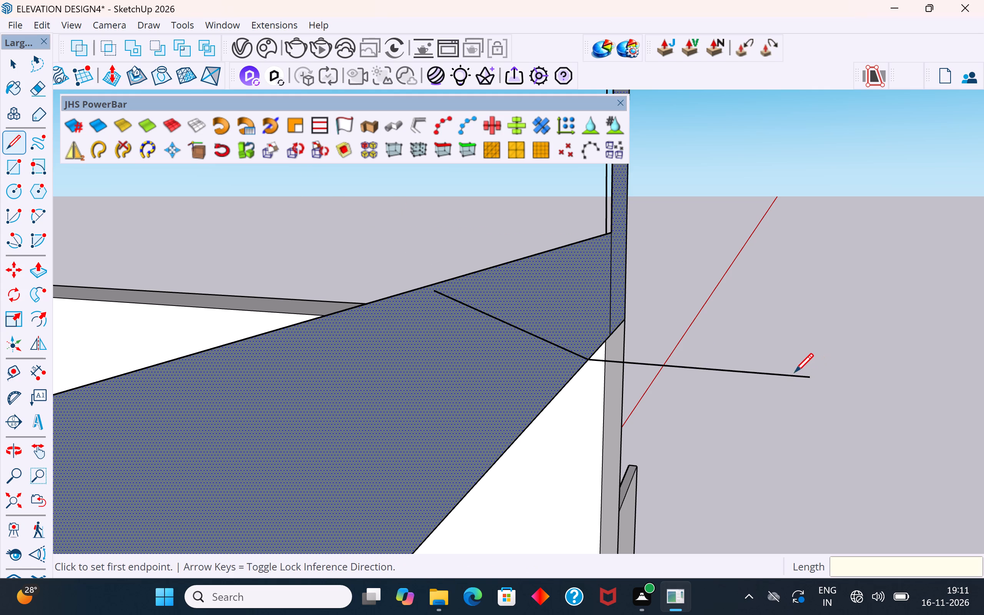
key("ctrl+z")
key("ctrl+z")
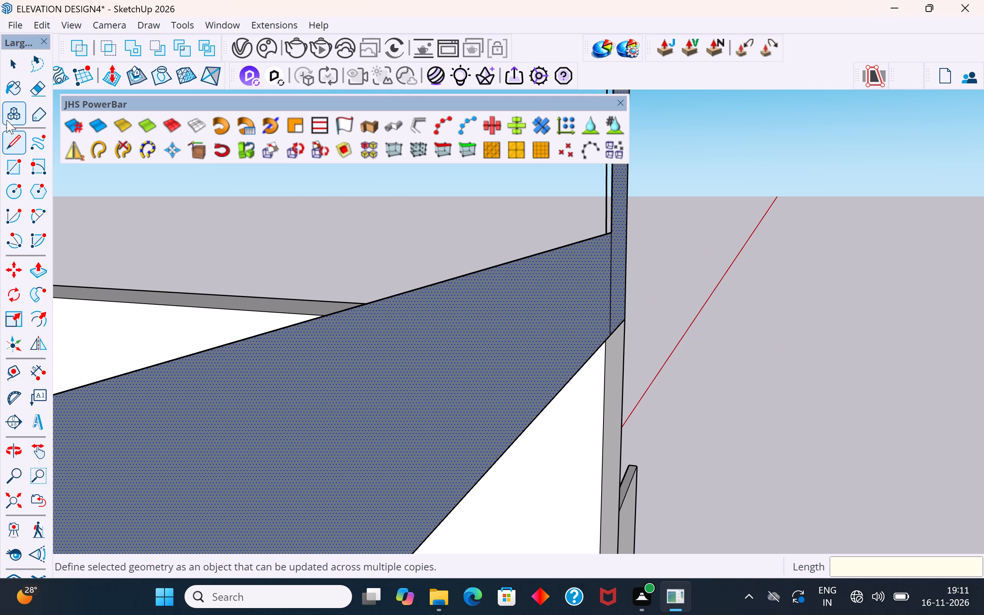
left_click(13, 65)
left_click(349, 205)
Draw a short line from the band's inner corner to the adjacent vertical edge at the inner projecting wall, on the rear side.
scroll(590, 314, "down", 13)
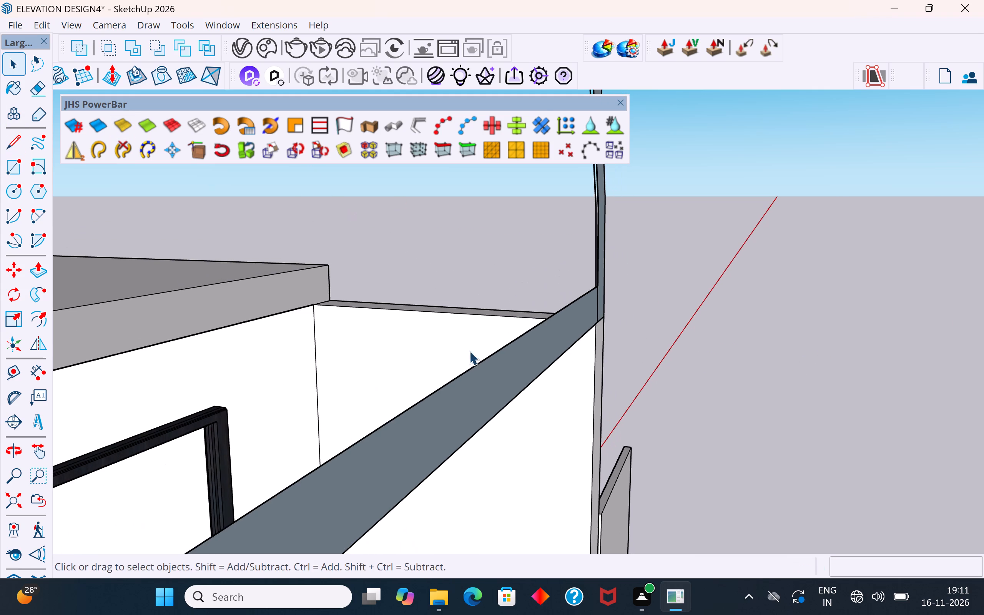
scroll(643, 283, "down", 7)
middle_click_drag(643, 282, 846, 357)
scroll(713, 313, "up", 3)
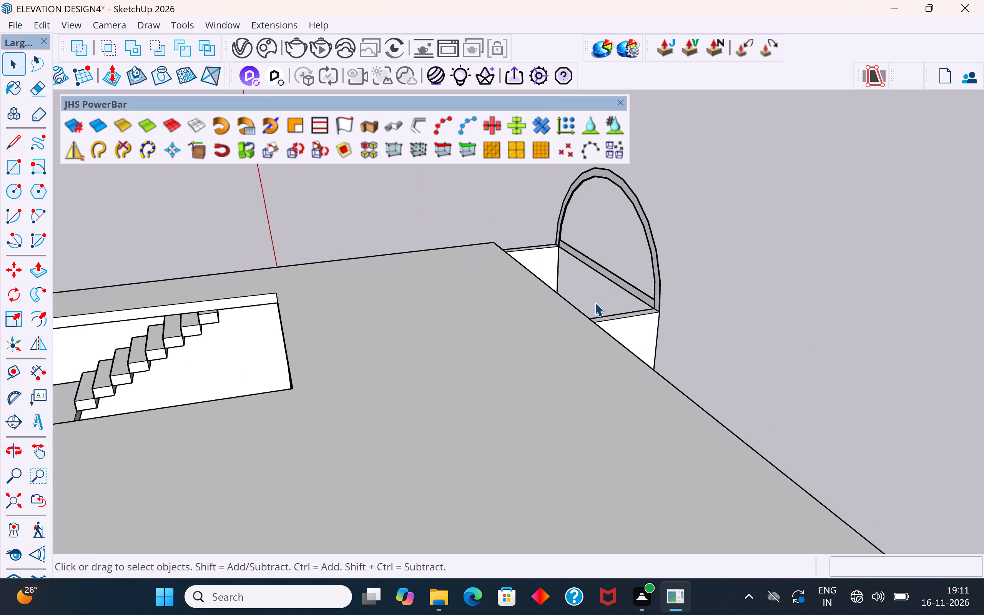
scroll(595, 302, "up", 2)
scroll(710, 300, "up", 7)
middle_click_drag(740, 301, 854, 303)
scroll(703, 256, "up", 13)
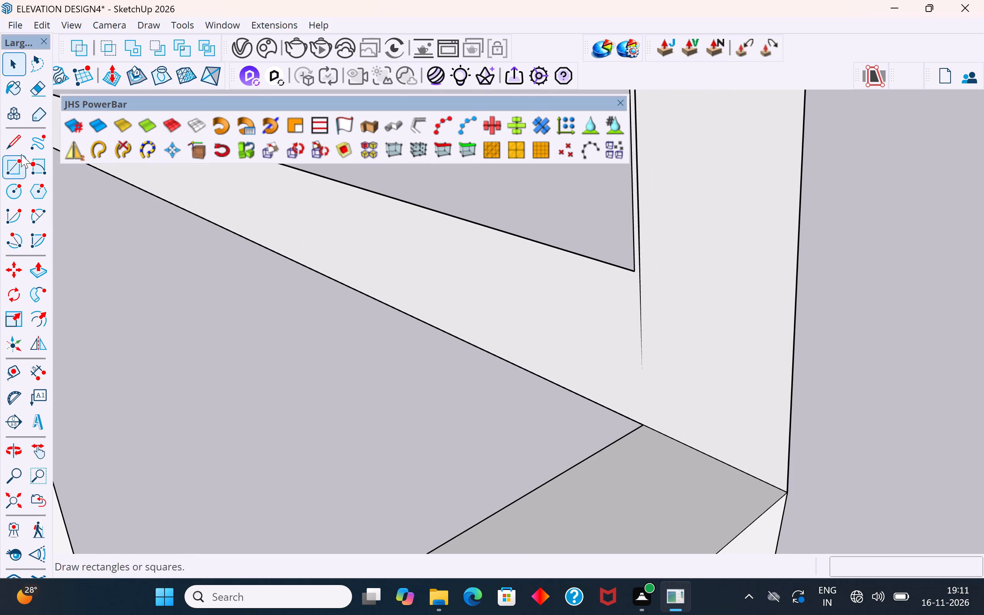
left_click(17, 144)
left_click(636, 275)
scroll(636, 275, "up", 6)
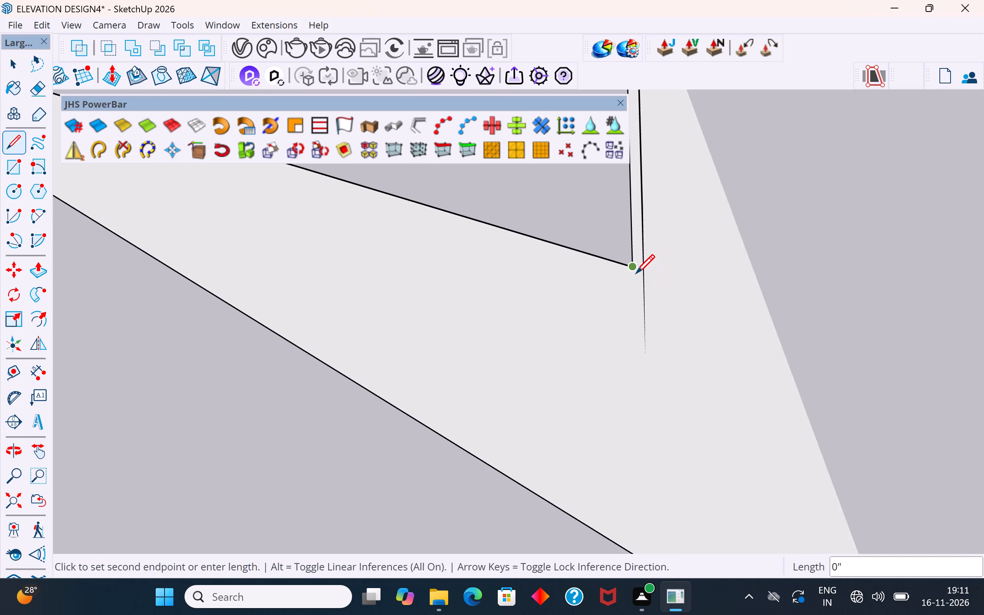
scroll(636, 275, "up", 5)
left_click(649, 270)
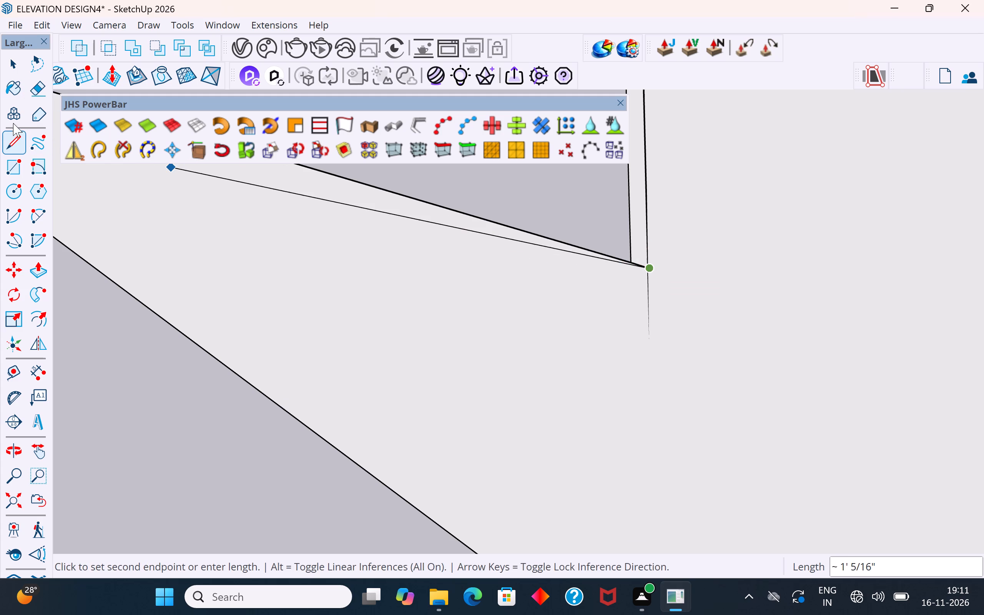
left_click(12, 66)
left_click_drag(513, 176, 515, 180)
left_click(563, 213)
Examine the band's corner above the outer side wall from the front, checking whether the strip and arch select separately.
scroll(545, 339, "down", 4)
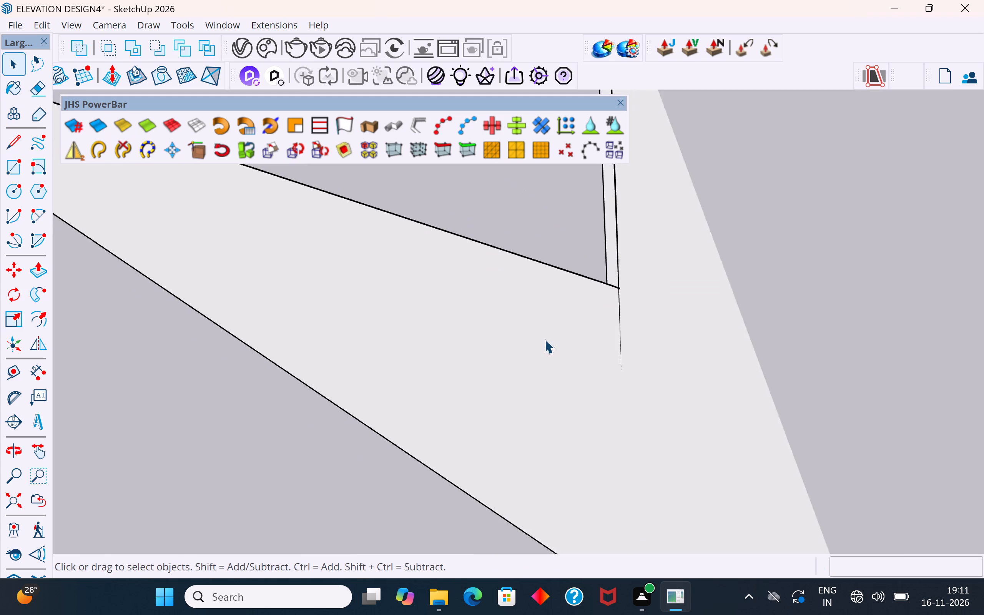
scroll(545, 339, "down", 9)
middle_click_drag(771, 374, 221, 373)
scroll(283, 421, "down", 6)
scroll(252, 378, "down", 6)
scroll(152, 415, "down", 6)
scroll(482, 327, "up", 4)
scroll(680, 336, "up", 8)
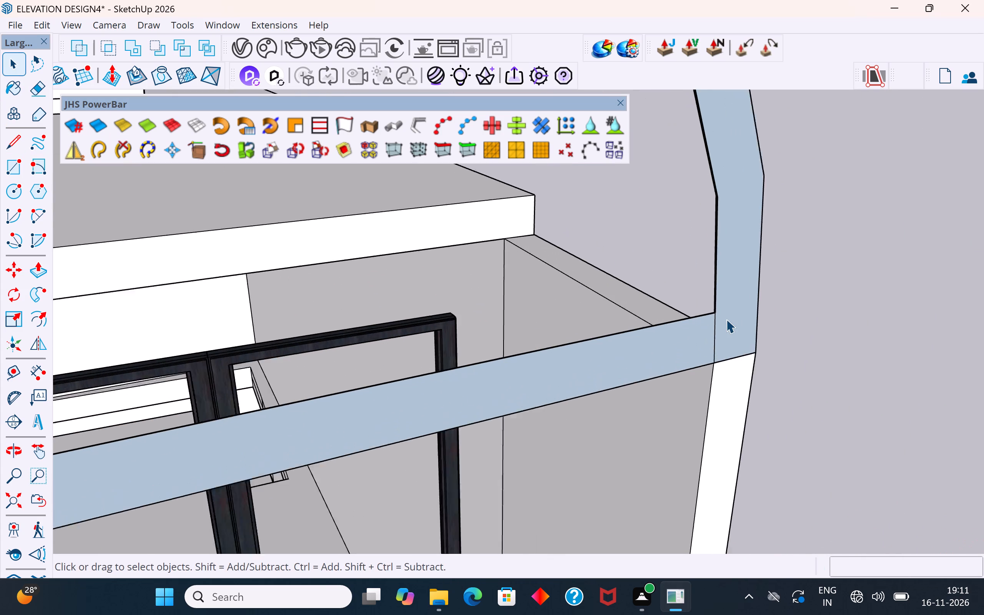
scroll(726, 319, "up", 20)
scroll(726, 319, "up", 11)
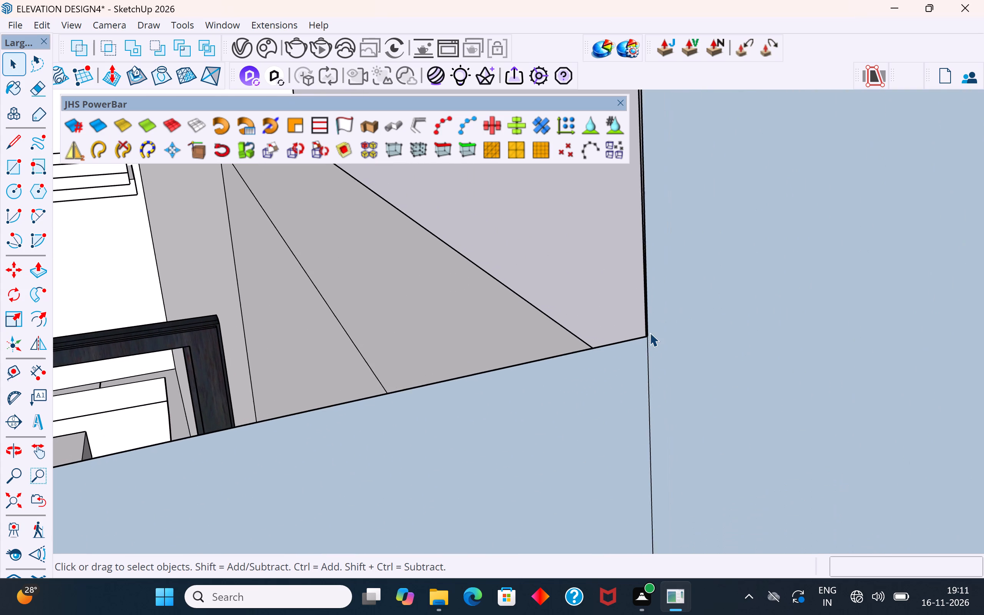
scroll(650, 332, "up", 20)
scroll(618, 384, "up", 6)
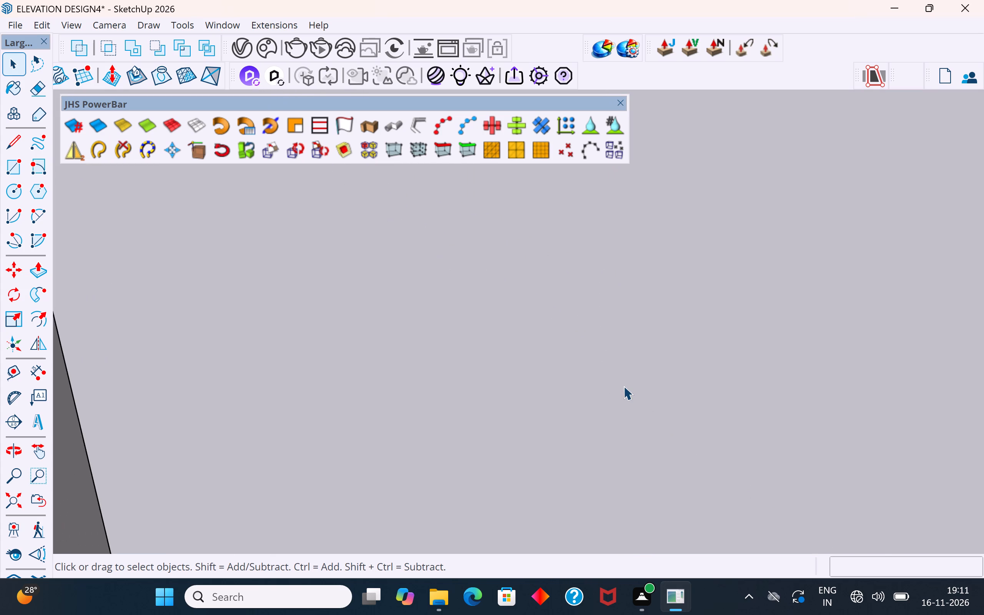
scroll(623, 386, "down", 7)
left_click(614, 409)
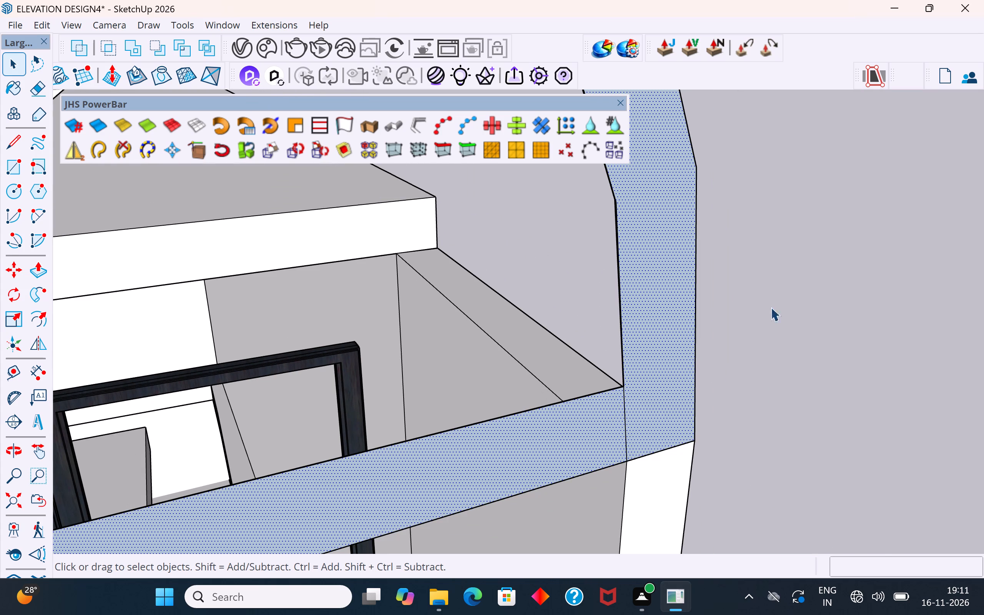
Draw a short line extending the base strip's top edge past the inner corner into the arch band at the outer side wall.
left_click(6, 145)
scroll(629, 374, "up", 5)
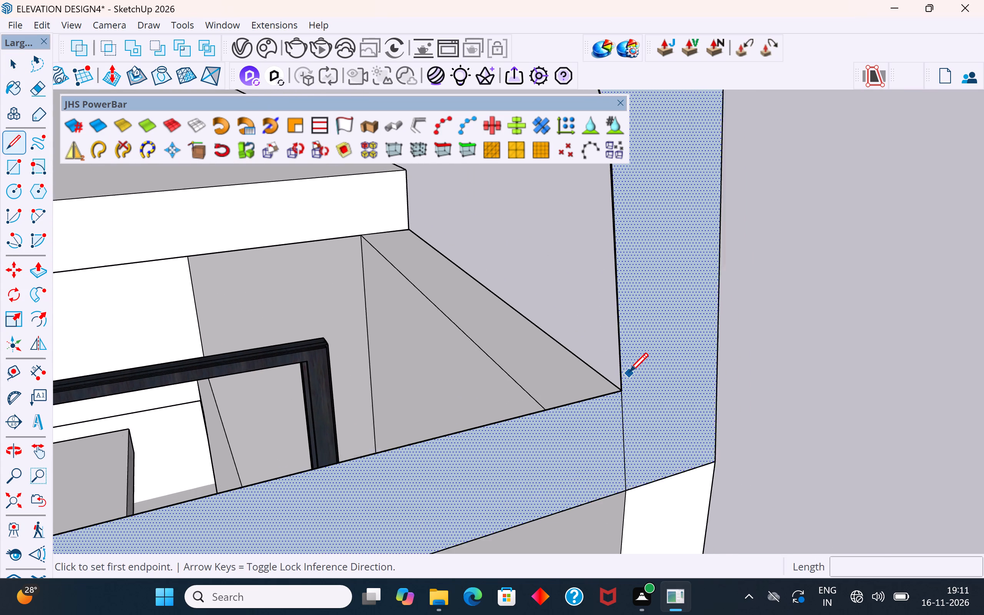
scroll(629, 374, "up", 1)
scroll(628, 407, "up", 14)
left_click(599, 380)
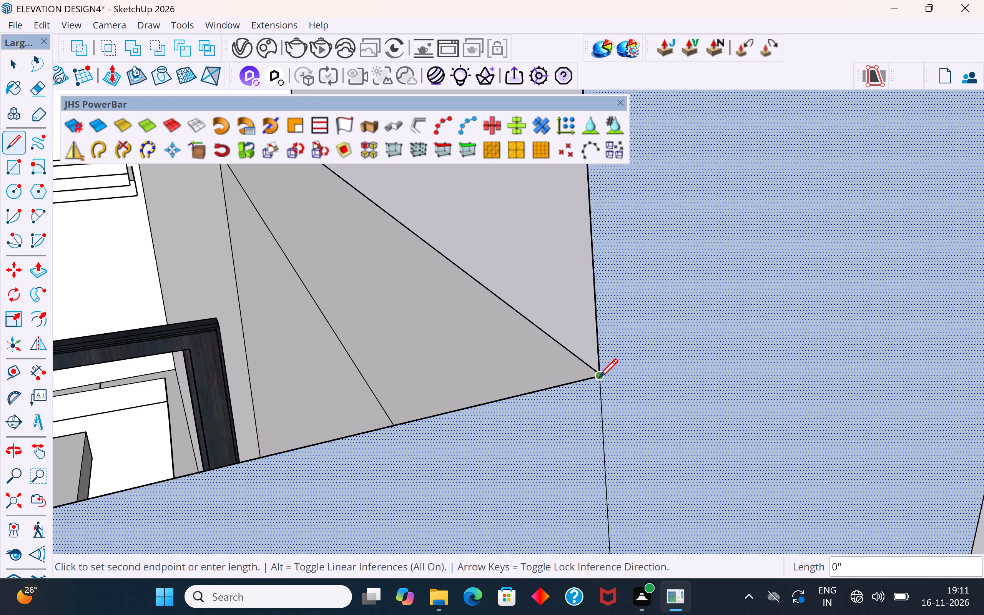
left_click(617, 374)
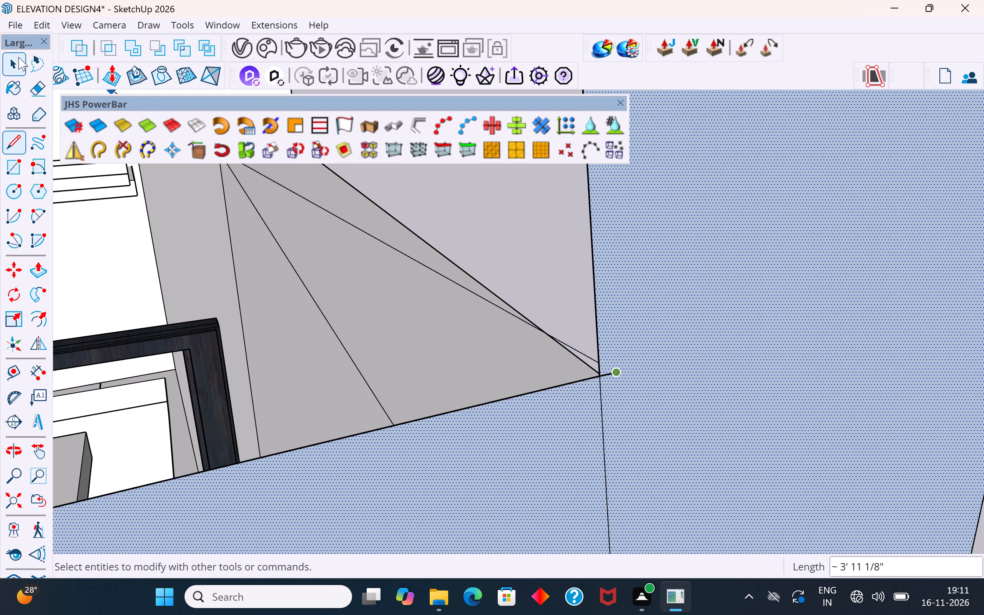
left_click(18, 57)
left_click(524, 255)
scroll(604, 386, "up", 3)
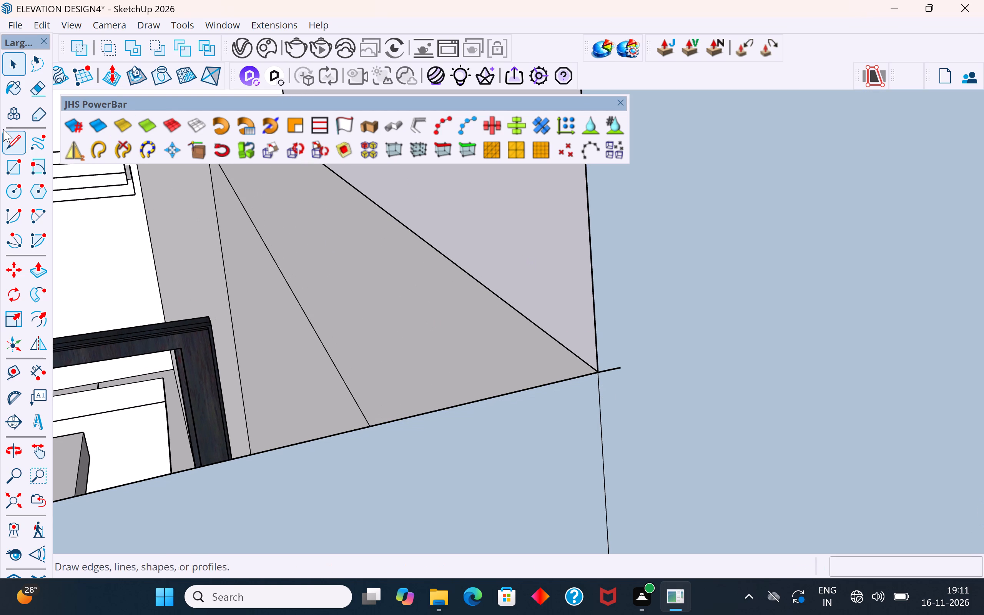
Draw a line about 1/8" long from the same inner corner down along the dividing line.
left_click(8, 140)
left_click(598, 371)
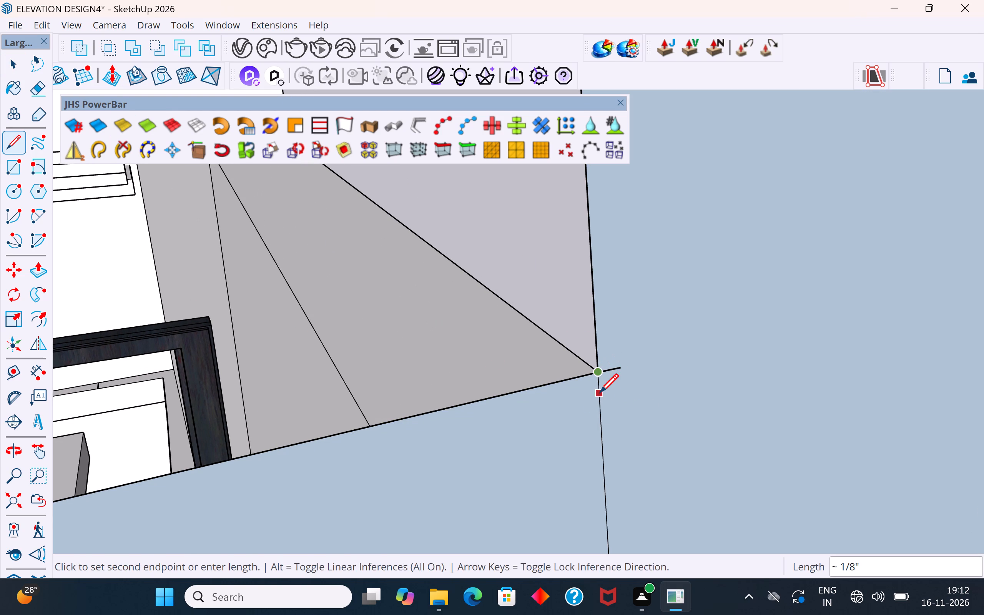
left_click(600, 394)
left_click(13, 69)
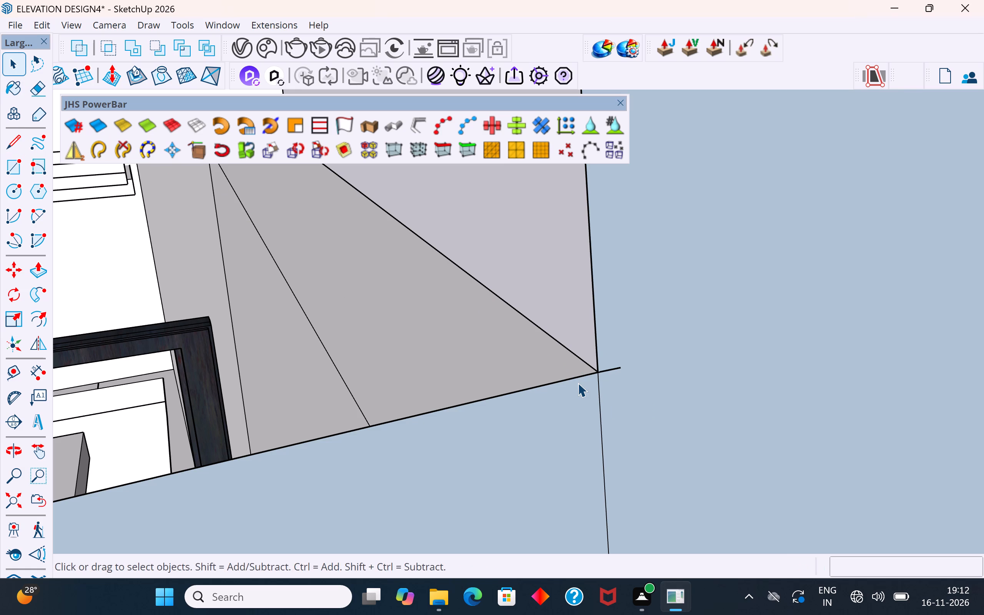
Check whether the base strip can be selected apart from the arch band with the added corner lines.
left_click(579, 384)
scroll(579, 384, "down", 17)
scroll(653, 317, "down", 2)
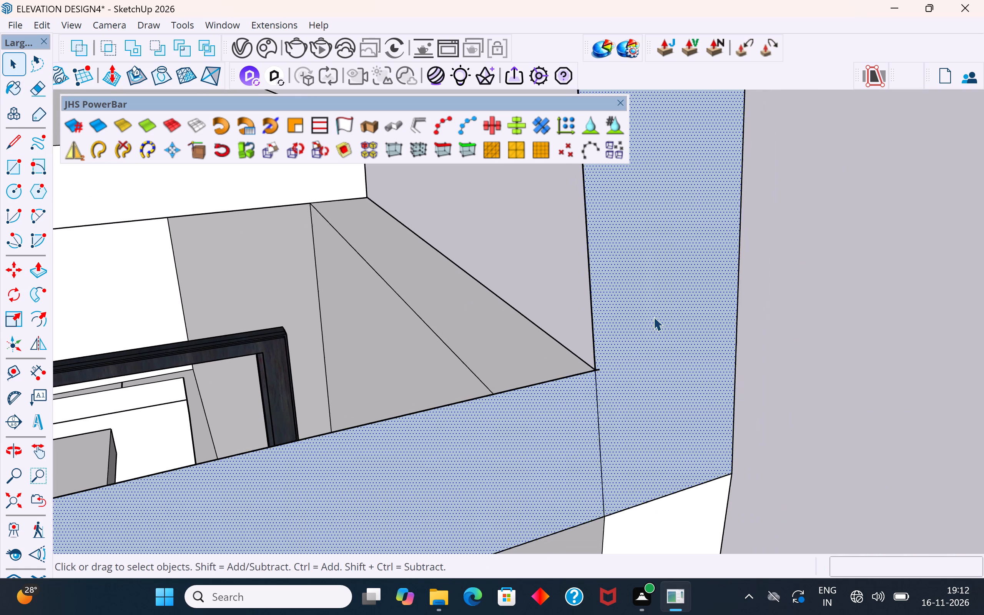
scroll(653, 317, "down", 1)
scroll(403, 614, "down", 4)
scroll(874, 292, "down", 6)
scroll(888, 290, "up", 3)
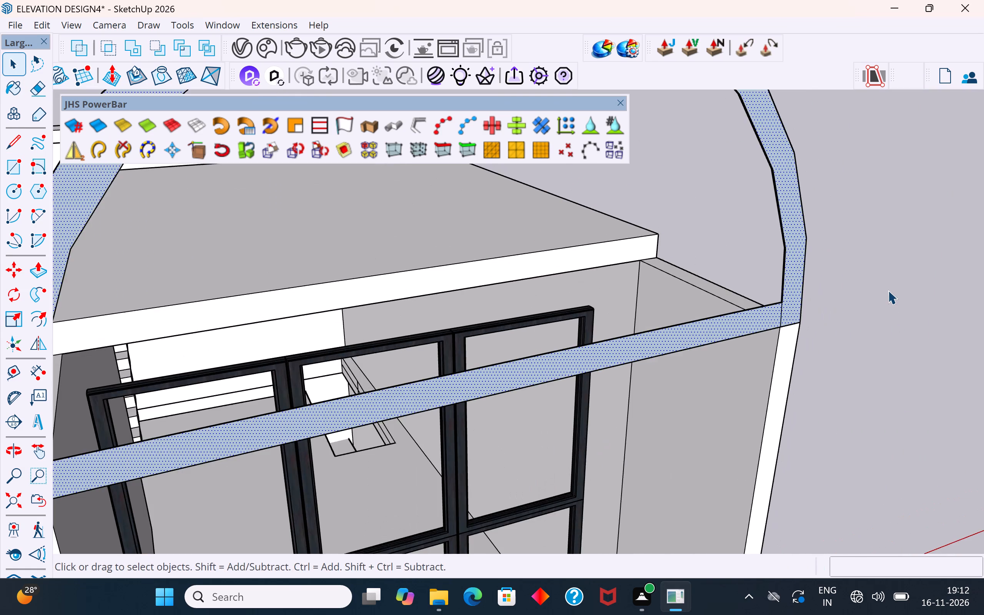
Redraw the dividing line, about 5 3/16" long, between the base strip and arch at the outer side wall, and test the split.
scroll(888, 290, "up", 3)
scroll(778, 310, "down", 2)
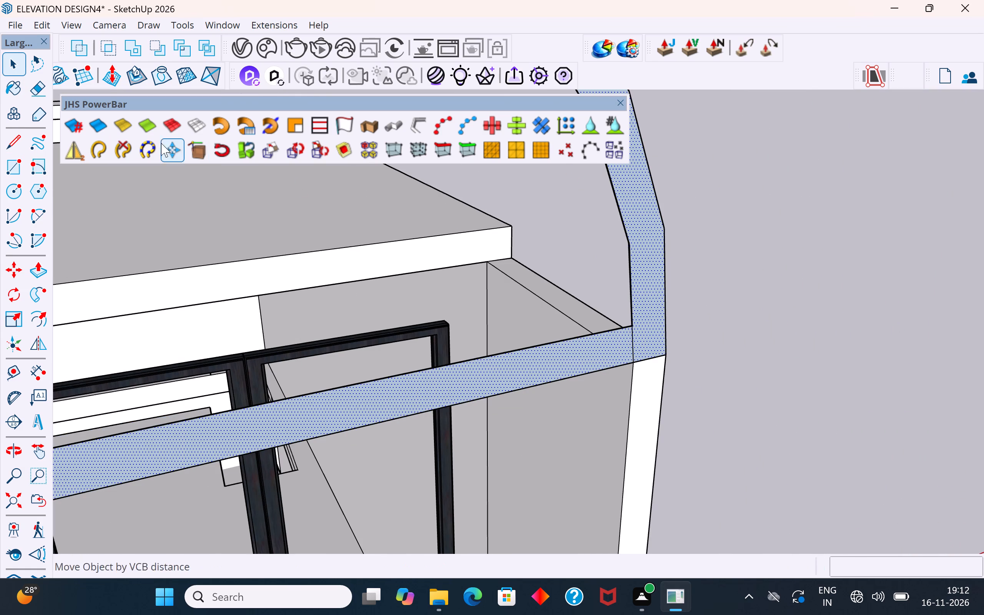
left_click(13, 147)
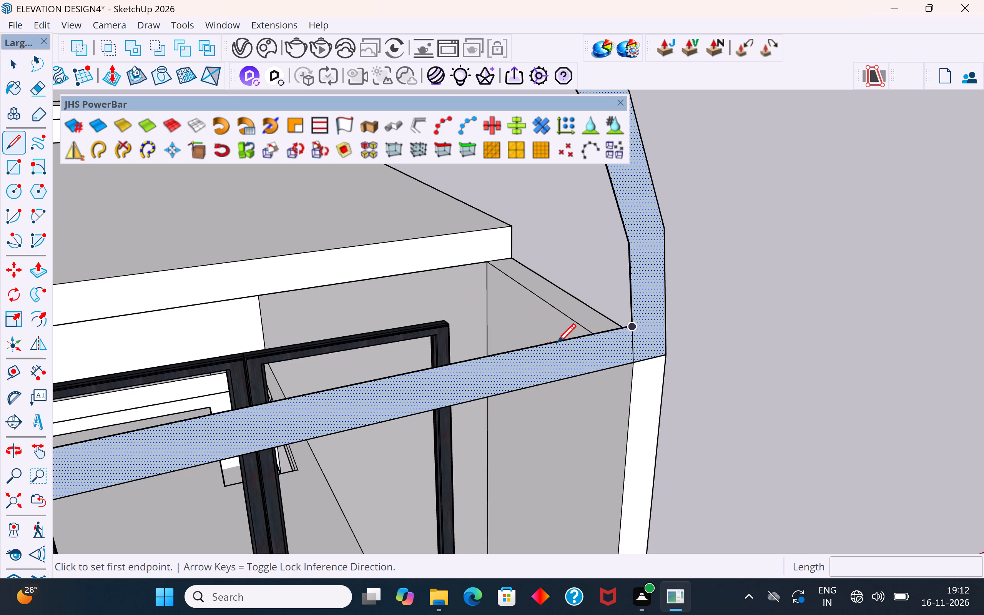
scroll(627, 368, "up", 3)
left_click(635, 363)
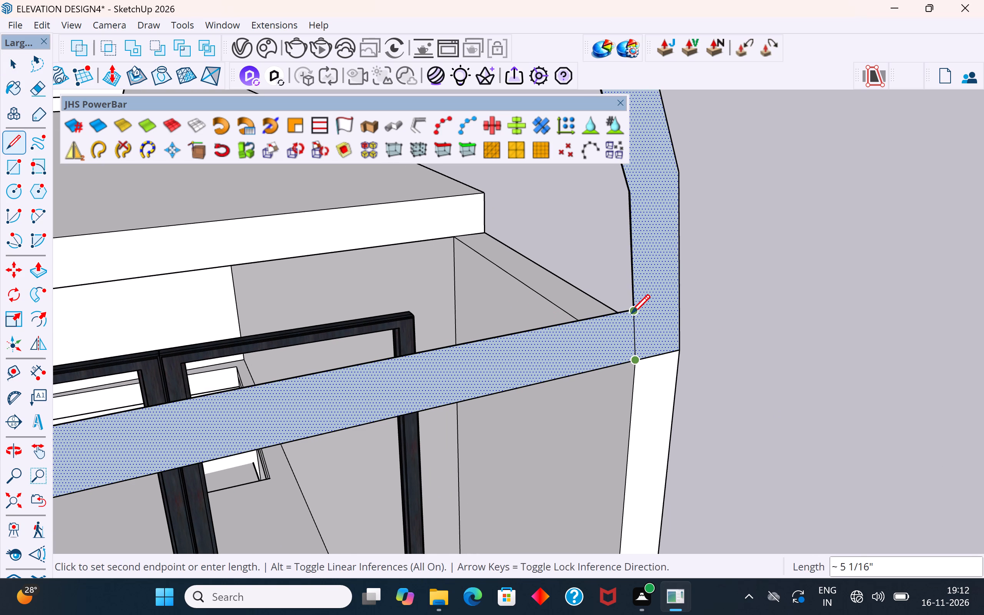
scroll(633, 309, "up", 6)
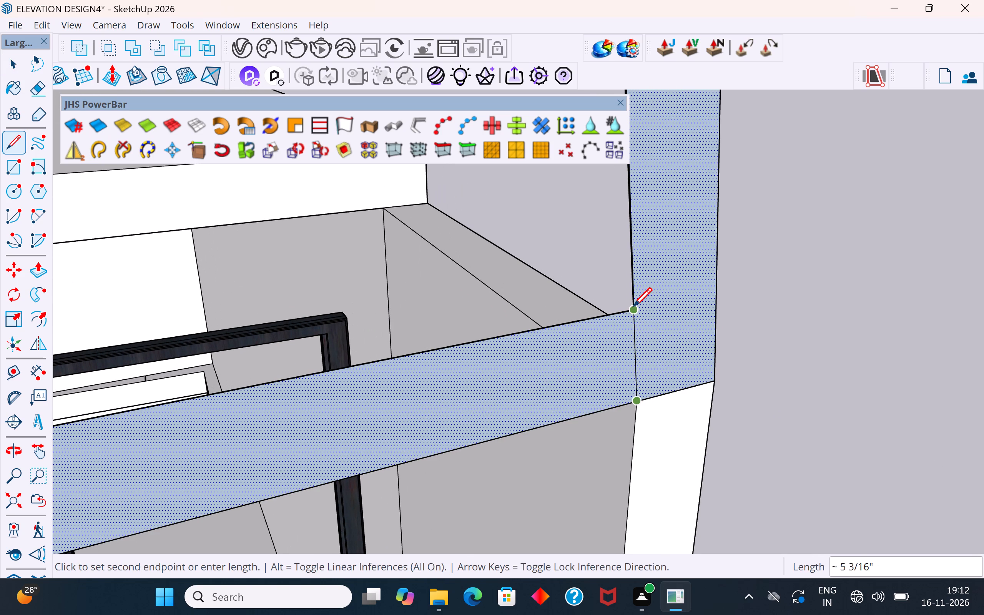
left_click(633, 308)
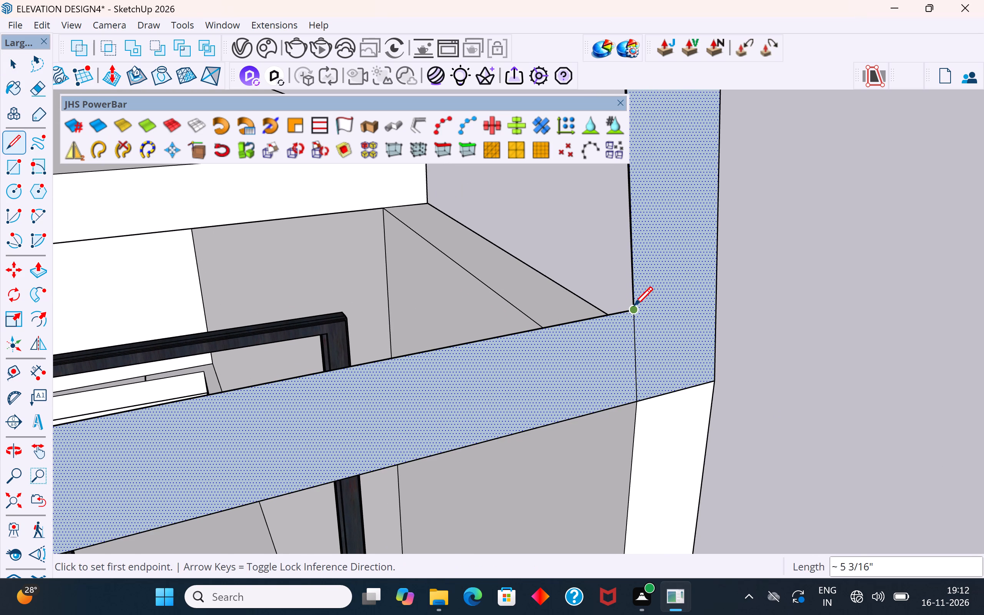
left_click(634, 307)
left_click(637, 398)
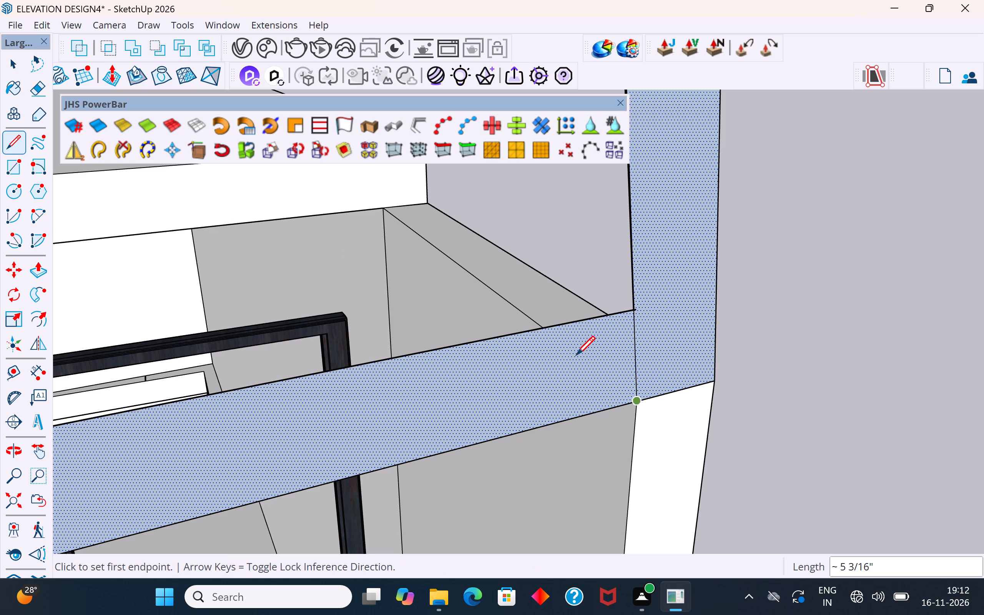
left_click(18, 70)
left_click(519, 401)
left_click(823, 343)
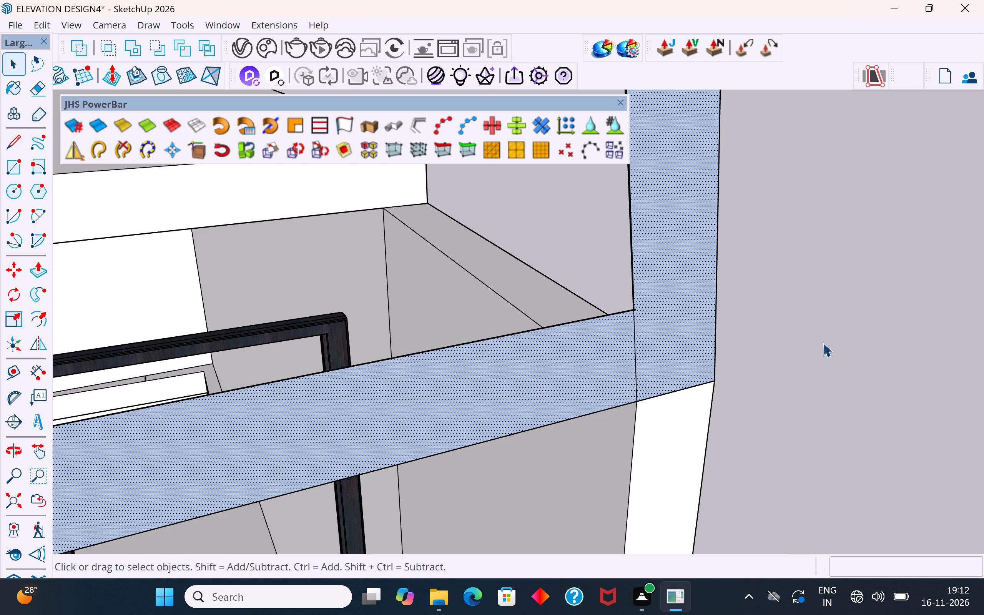
left_click(589, 351)
Draw a line about 3/16" long from the strip's upper inner corner to the dividing line at the house-side wall.
scroll(822, 306, "down", 9)
scroll(621, 322, "up", 4)
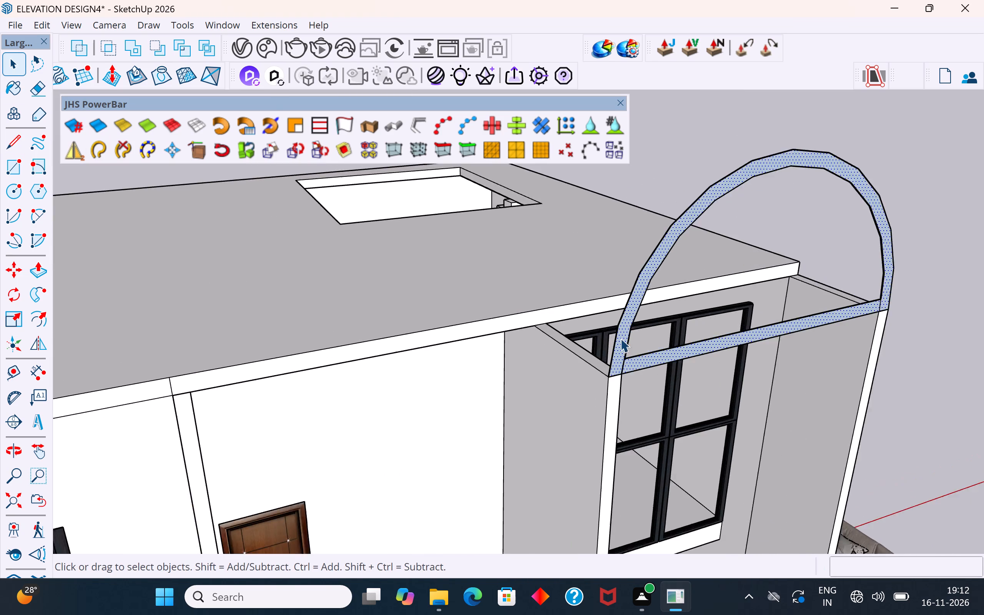
scroll(620, 338, "up", 19)
scroll(619, 293, "up", 3)
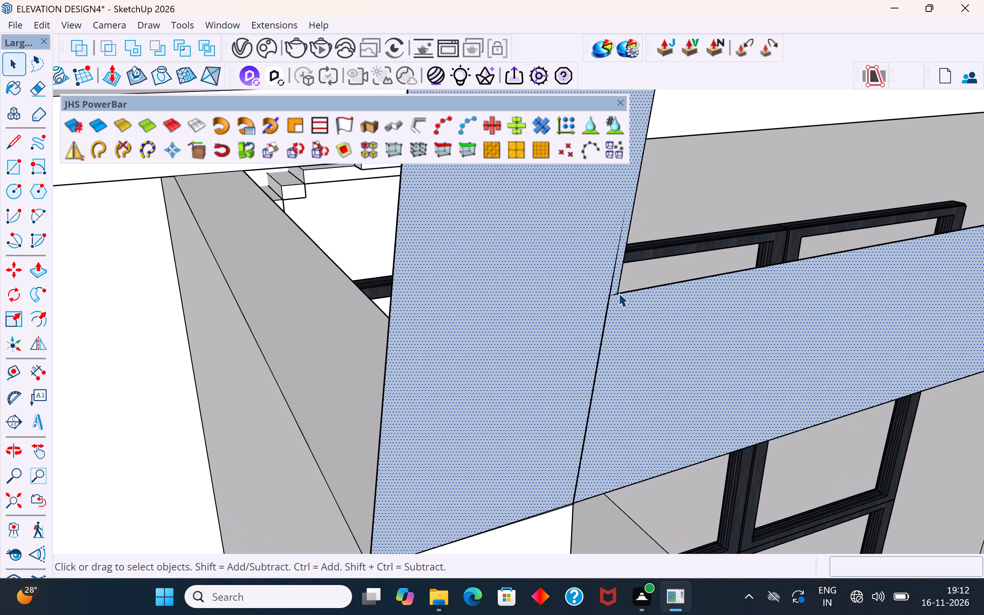
scroll(618, 293, "up", 5)
left_click(16, 143)
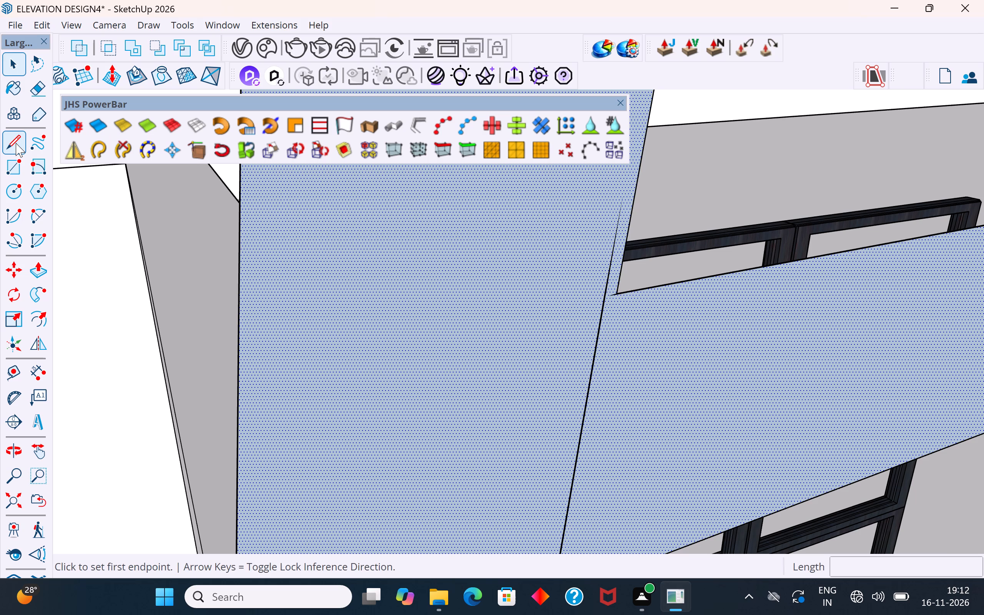
left_click(619, 296)
left_click(604, 298)
Draw a line about 5 3/16" long from that inner corner across the arch band to its outer edge.
left_click(620, 296)
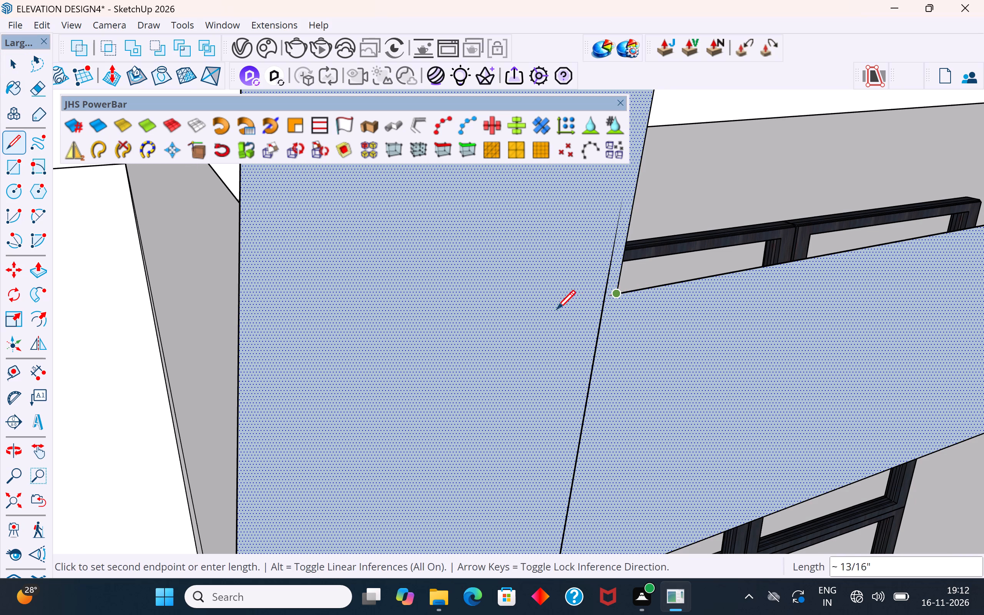
left_click(236, 348)
left_click(23, 66)
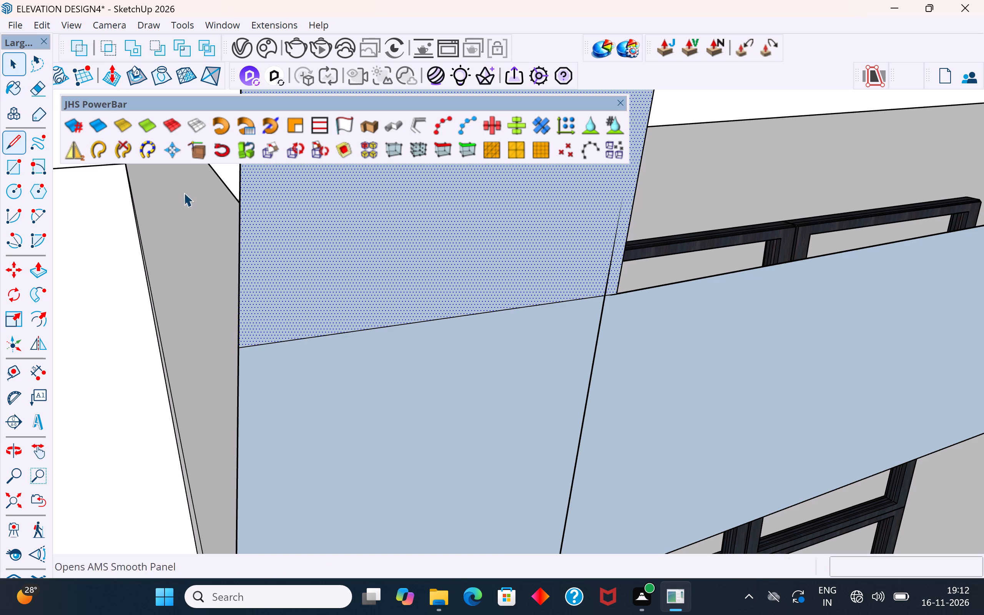
Examine the corner above the house-side wall, checking whether the arch and base strip select separately.
left_click(780, 381)
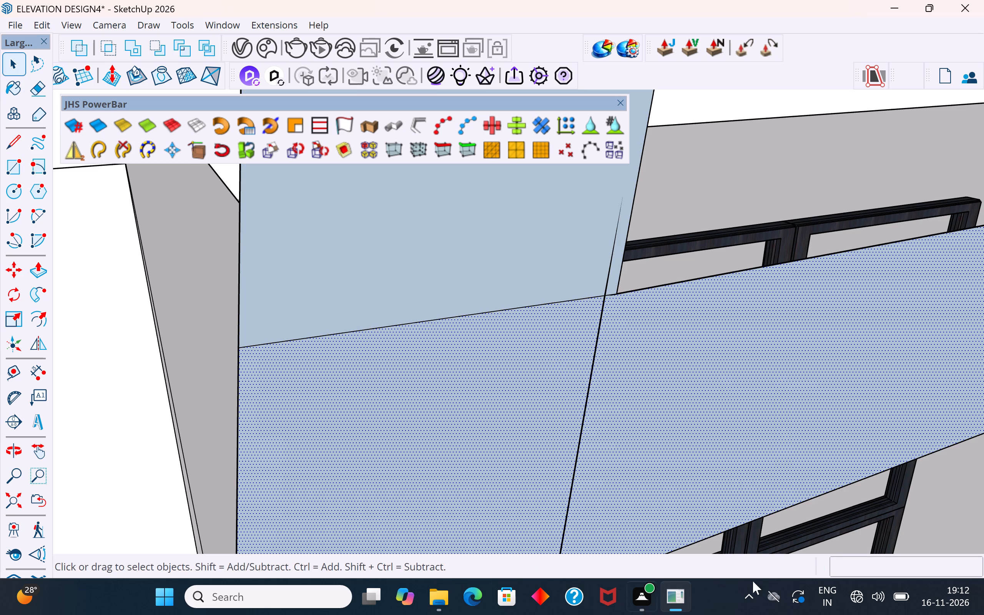
left_click(367, 330)
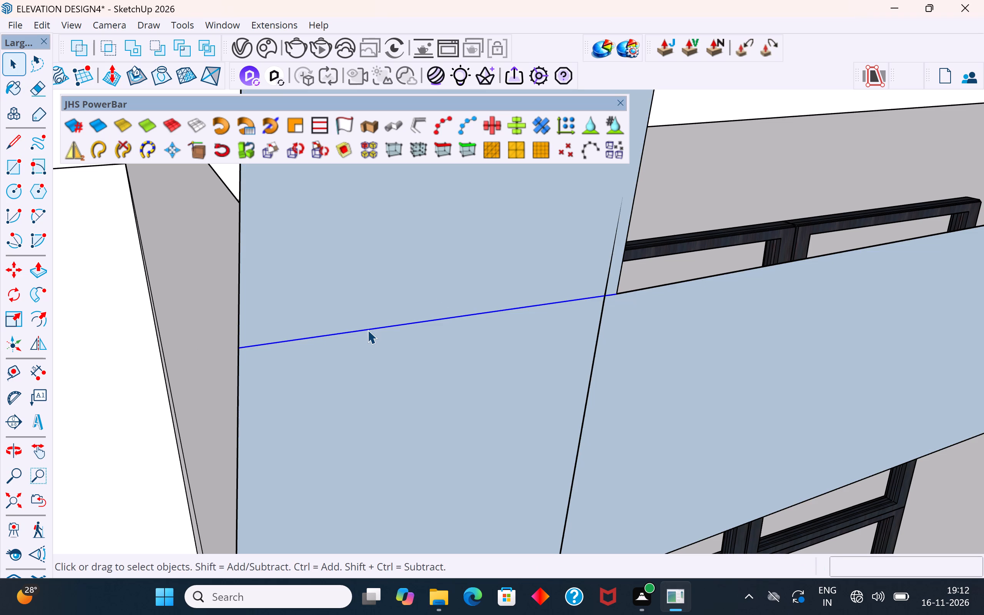
scroll(320, 374, "down", 11)
middle_click_drag(435, 386, 468, 378)
scroll(457, 395, "up", 1)
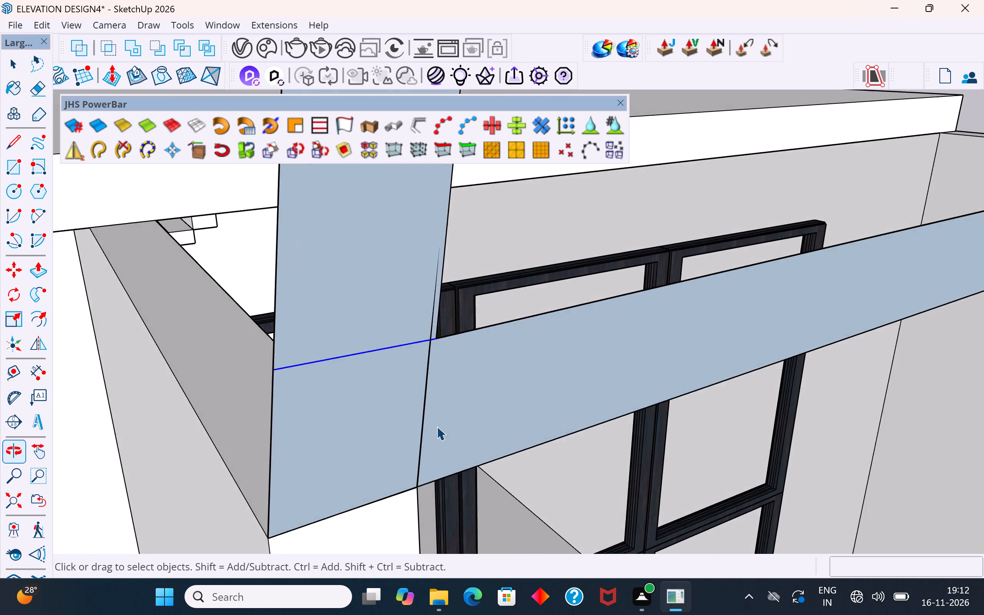
scroll(433, 433, "down", 12)
scroll(448, 366, "up", 6)
scroll(422, 418, "down", 3)
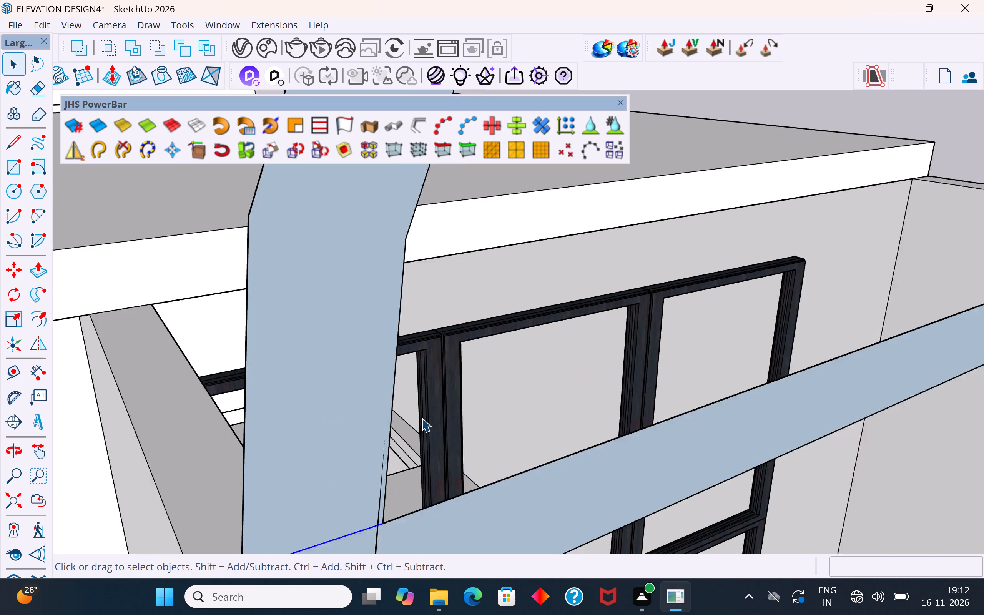
scroll(422, 418, "down", 2)
scroll(407, 455, "up", 5)
scroll(388, 485, "up", 3)
left_click(396, 491)
scroll(396, 491, "down", 7)
scroll(417, 312, "down", 7)
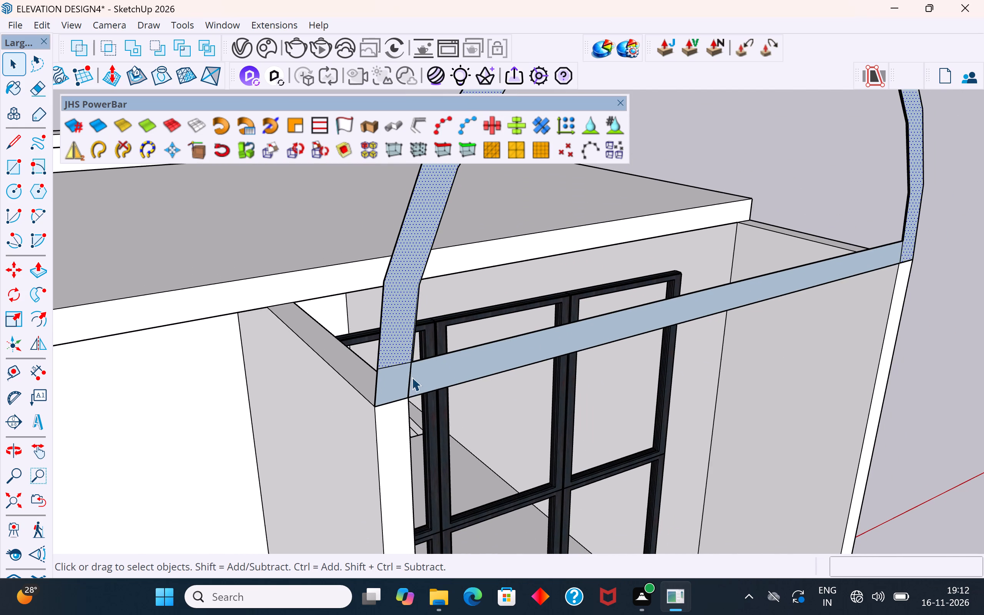
scroll(362, 424, "down", 5)
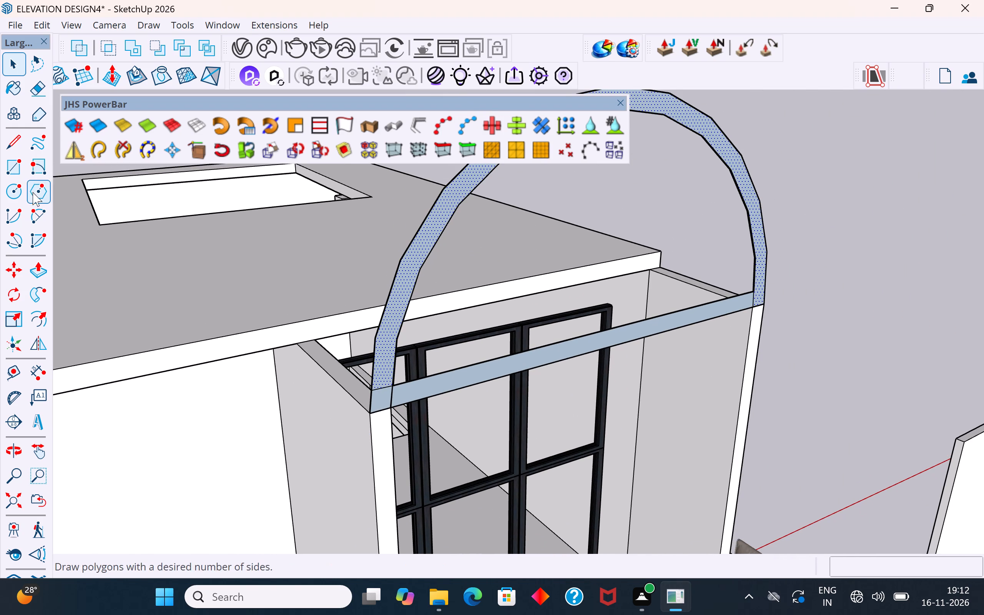
Draw a line about 5 1/4" long from the same inner corner down to the dividing line's foot on the strip's bottom edge.
left_click(16, 146)
scroll(377, 412, "up", 10)
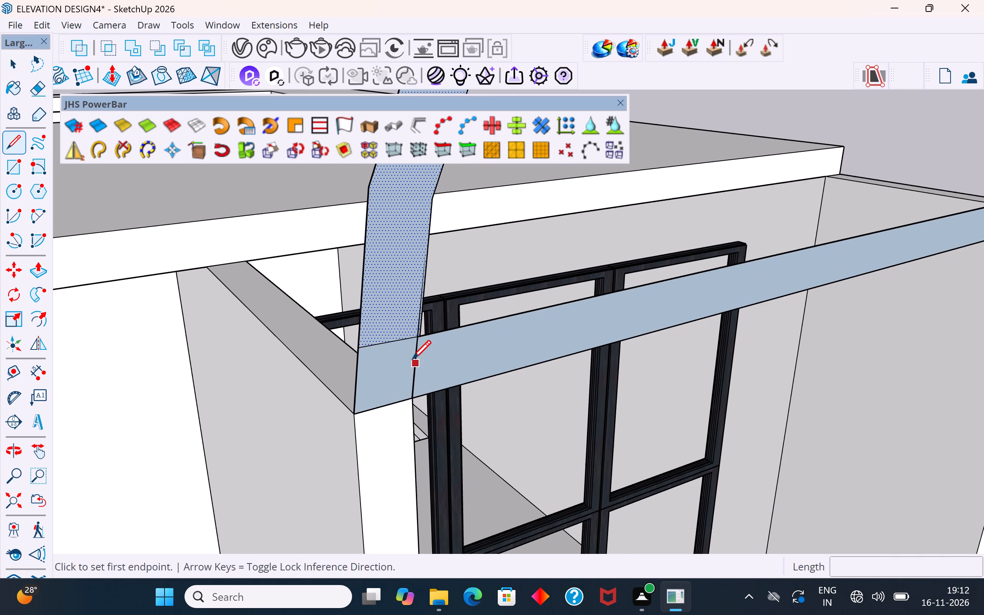
scroll(419, 351, "up", 8)
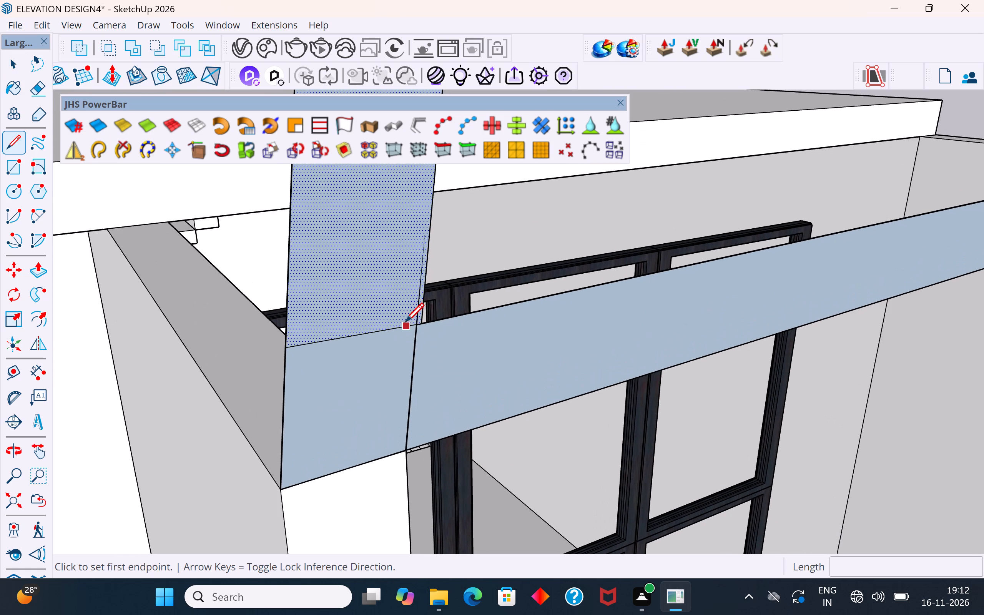
left_click(424, 324)
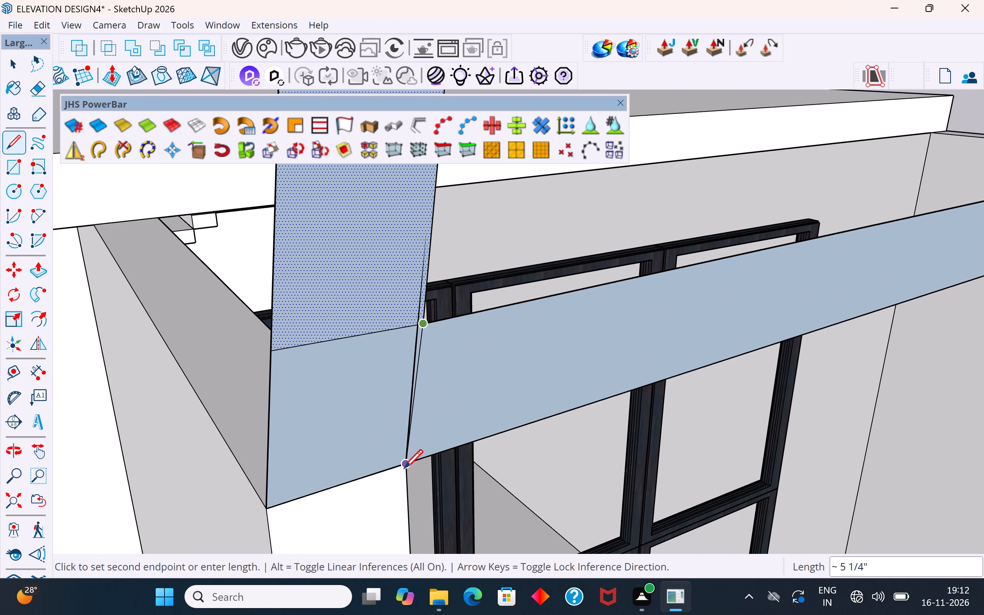
left_click(404, 470)
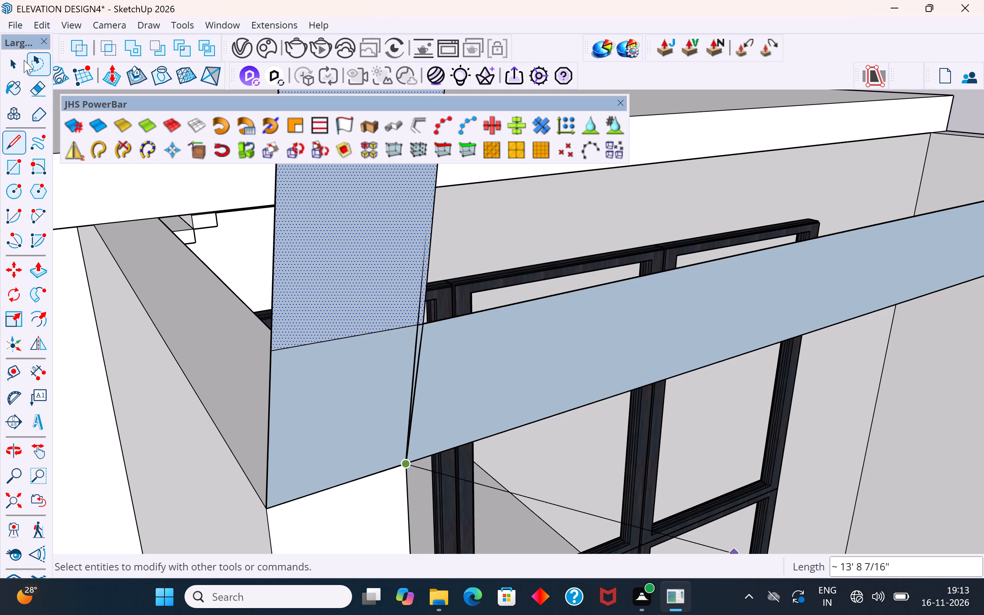
Delete the base strip's face below the arch band, across both side walls.
left_click(24, 60)
left_click(523, 371)
scroll(523, 371, "up", 2)
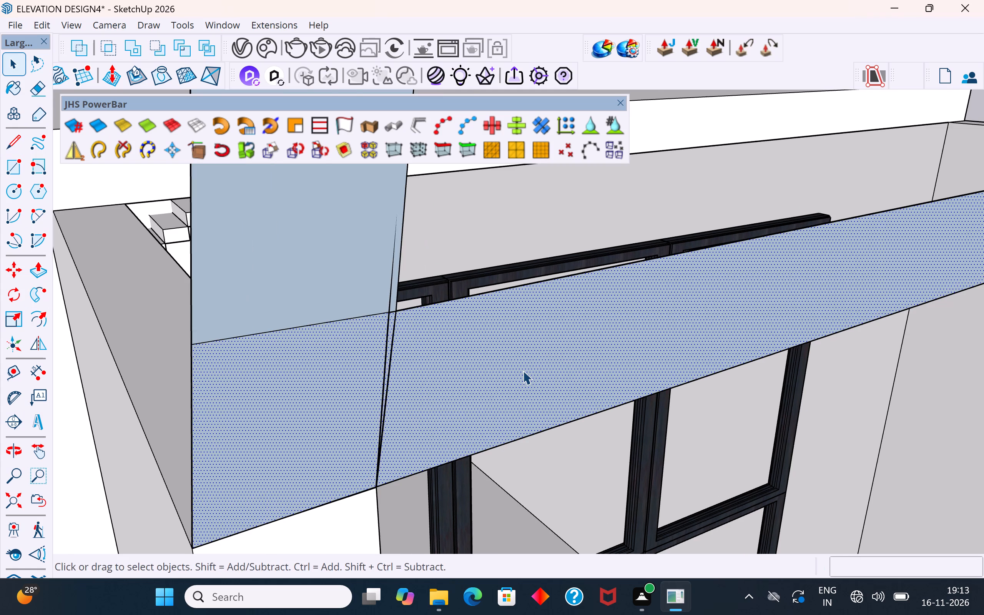
scroll(523, 371, "down", 5)
scroll(301, 384, "down", 19)
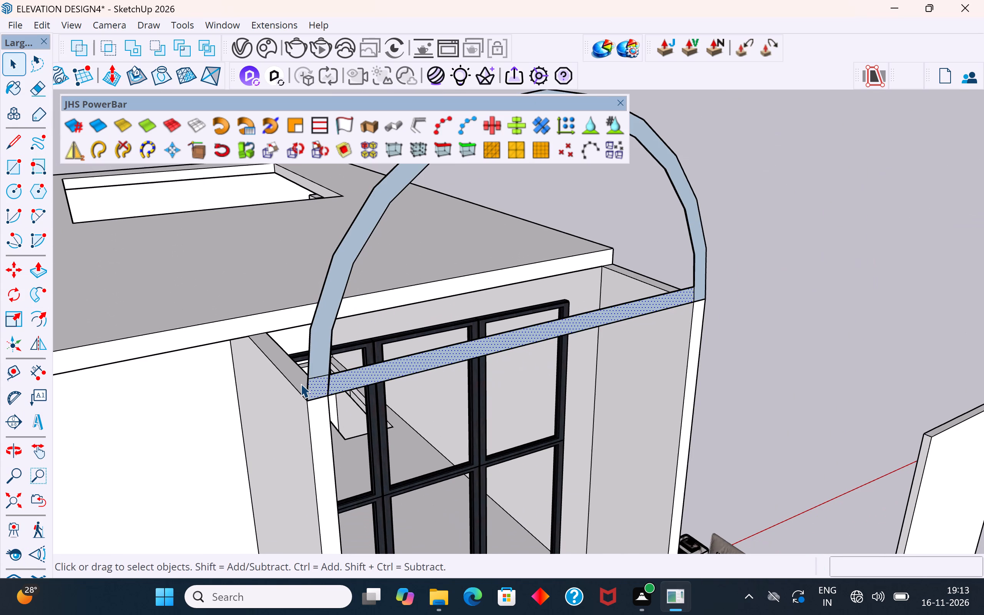
left_click(631, 253)
left_click(680, 296)
scroll(680, 296, "up", 3)
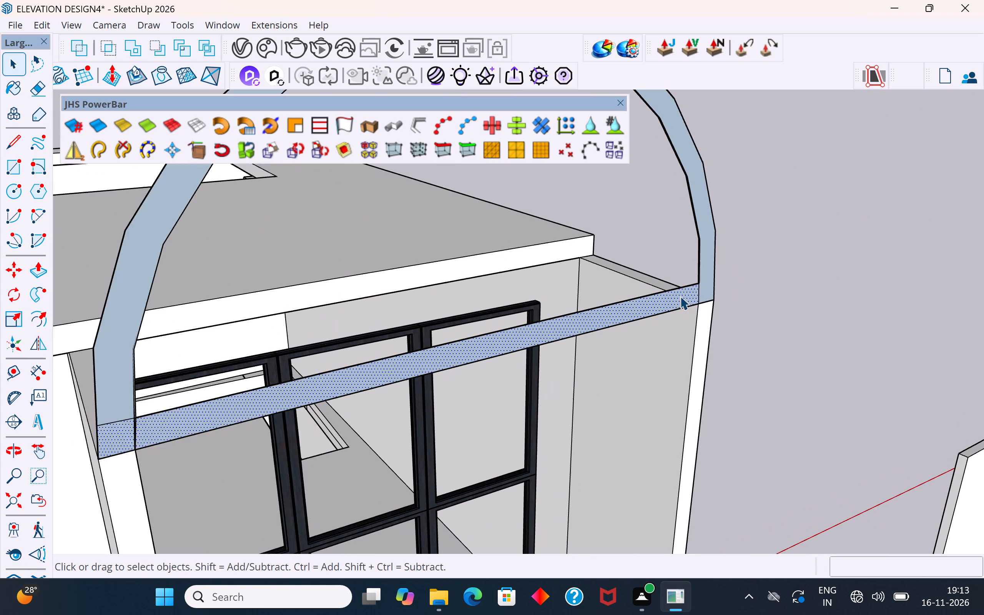
scroll(680, 296, "down", 2)
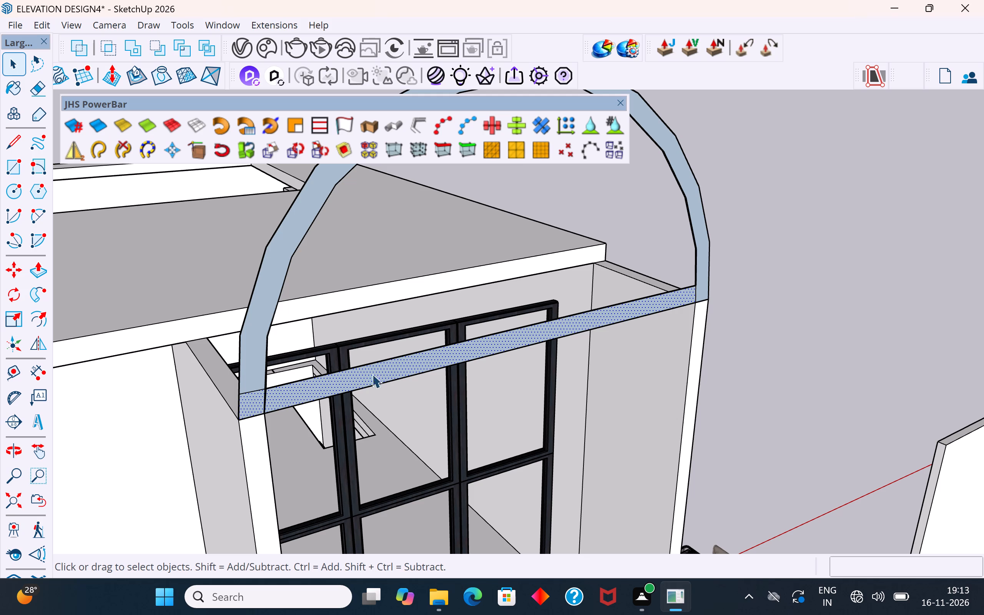
key("Delete")
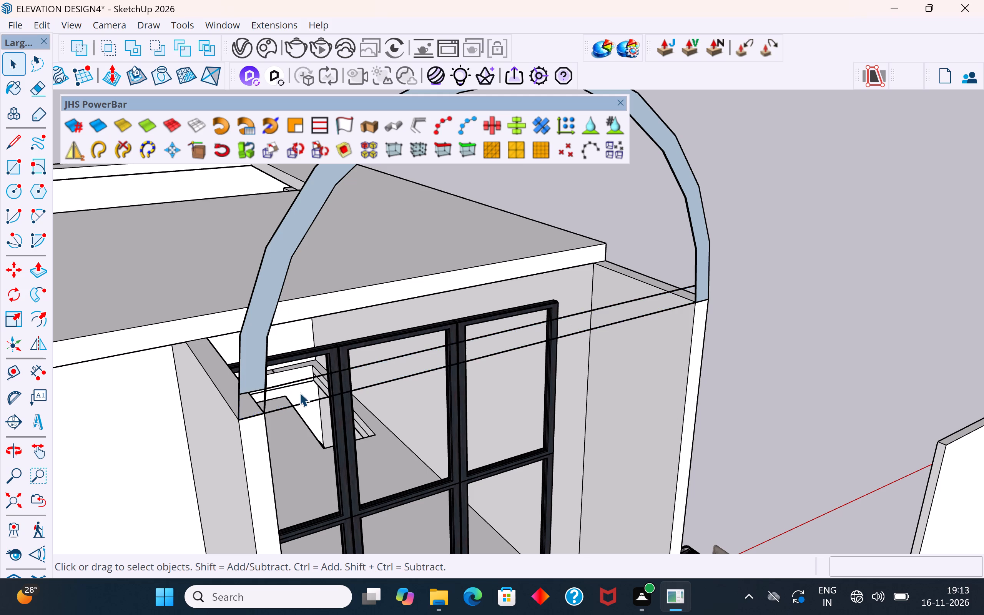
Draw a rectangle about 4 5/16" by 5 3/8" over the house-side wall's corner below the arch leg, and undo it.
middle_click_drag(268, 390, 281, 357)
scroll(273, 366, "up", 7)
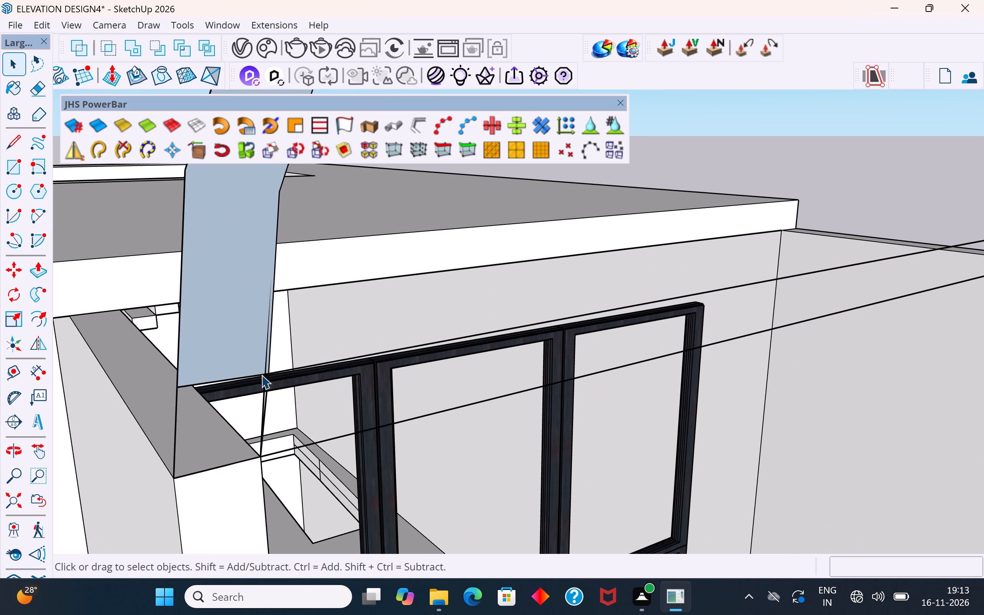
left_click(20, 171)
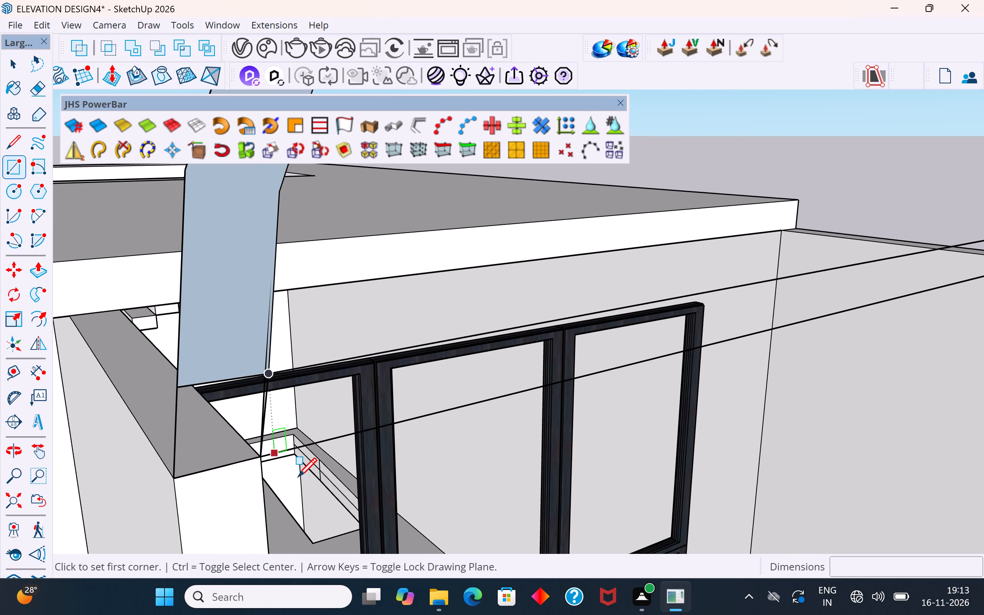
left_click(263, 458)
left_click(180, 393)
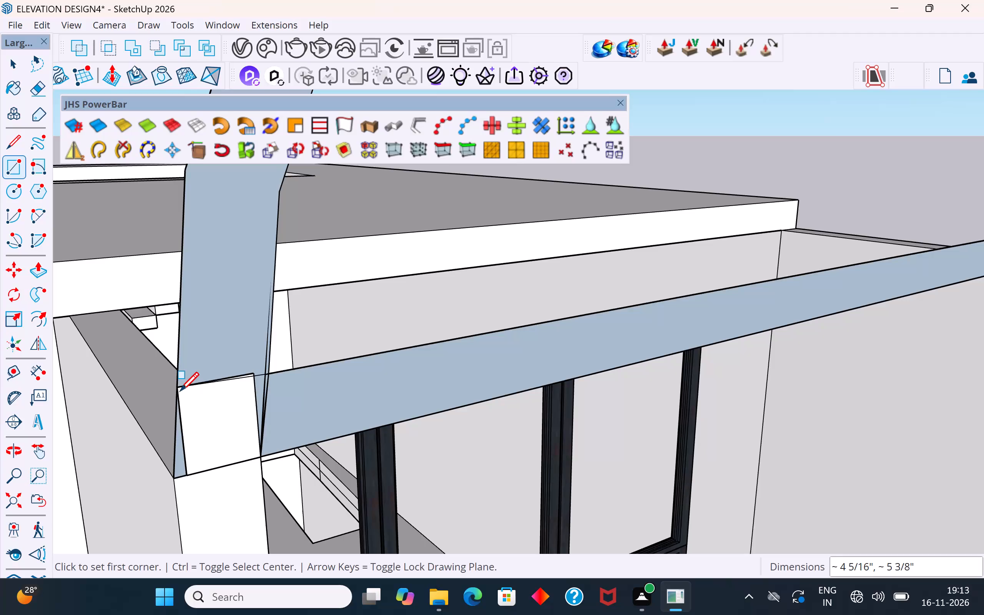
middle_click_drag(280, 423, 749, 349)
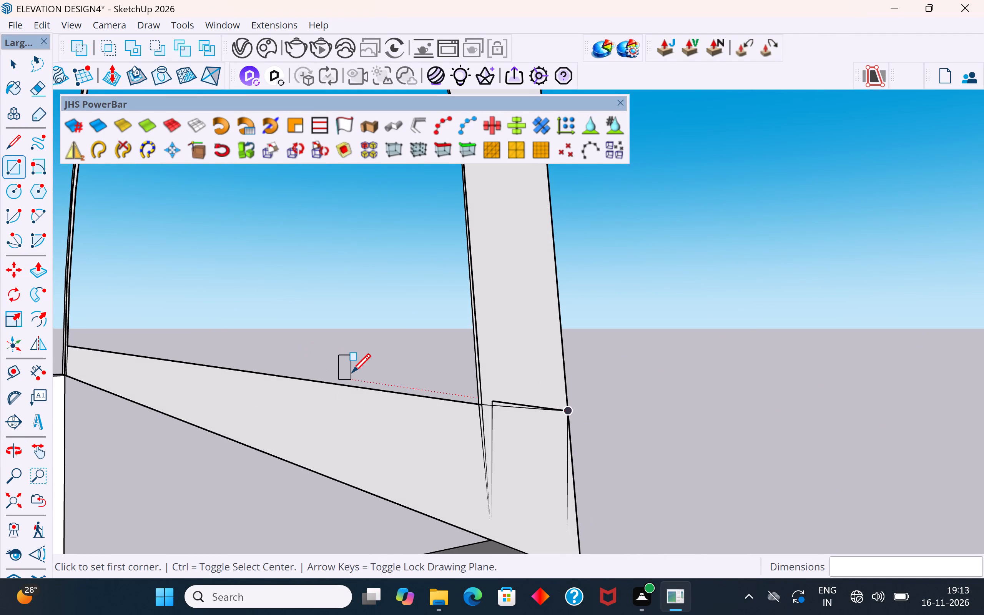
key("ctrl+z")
Delete the removed strip's two long leftover edges spanning the parking bay, the dividing line under the arch and the bottom edge.
middle_click_drag(620, 417, 108, 426)
scroll(371, 256, "down", 5)
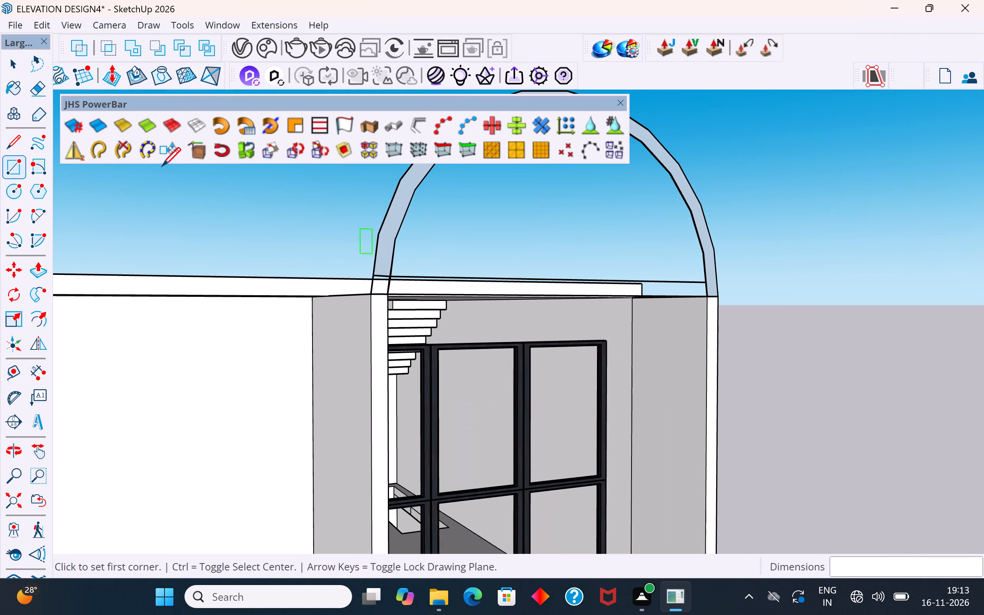
left_click(13, 63)
left_click(201, 208)
scroll(408, 339, "up", 4)
middle_click_drag(447, 362, 503, 402)
scroll(405, 387, "down", 3)
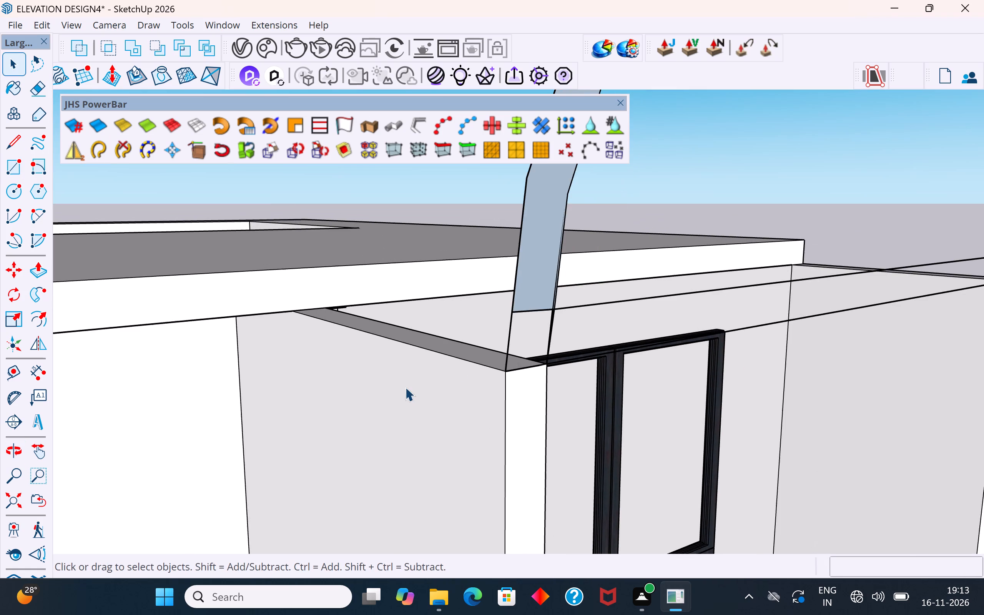
scroll(502, 342, "down", 1)
left_click(592, 314)
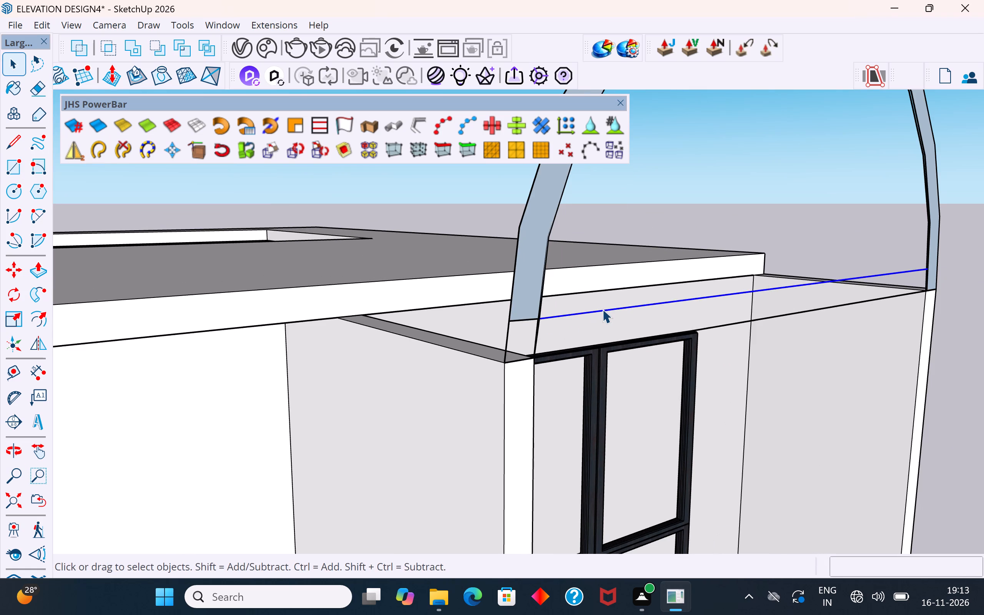
key("Delete")
left_click(799, 310)
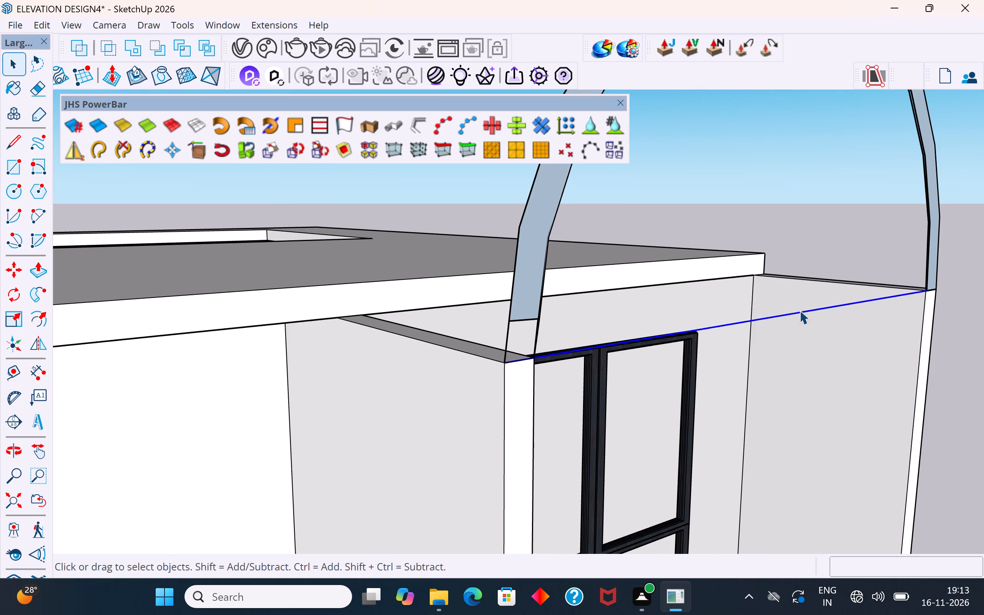
key("Delete")
Delete the overlapping leftover edges between the arch leg's inner corner and the house-side wall's inner top corner.
scroll(527, 327, "up", 3)
scroll(527, 327, "down", 1)
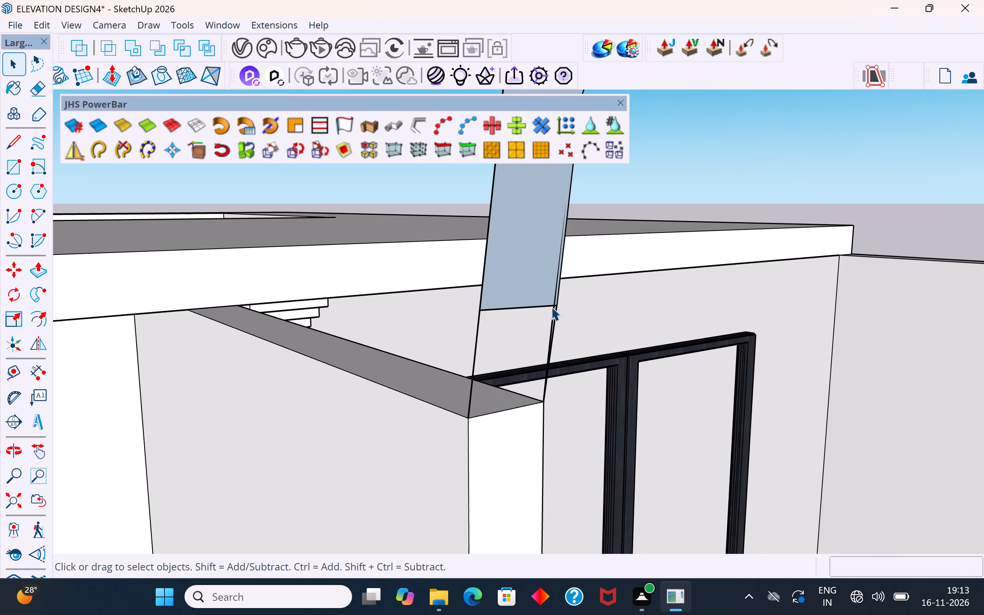
scroll(553, 309, "up", 3)
left_click(555, 307)
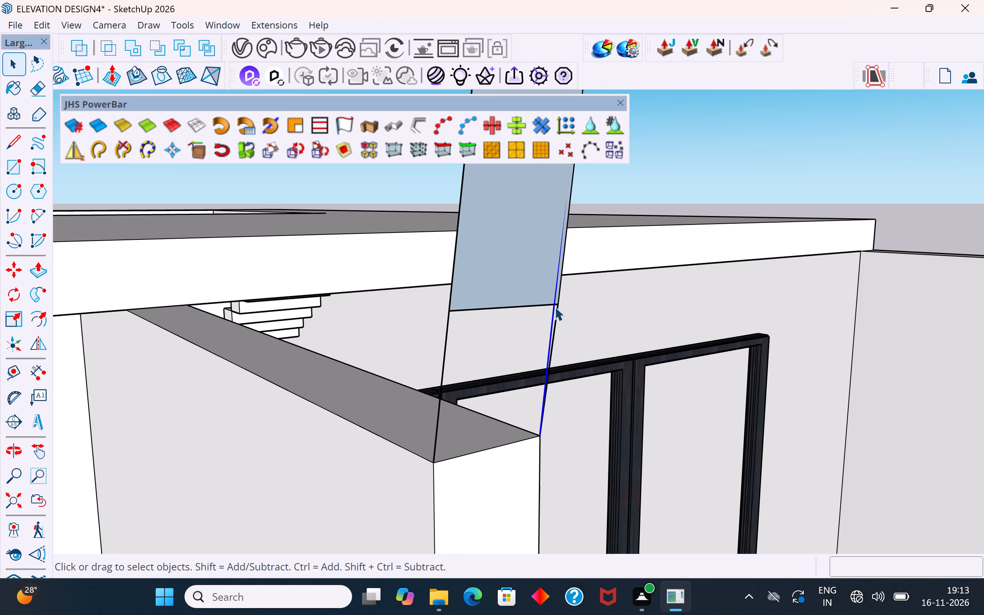
left_click(557, 309)
key("Delete")
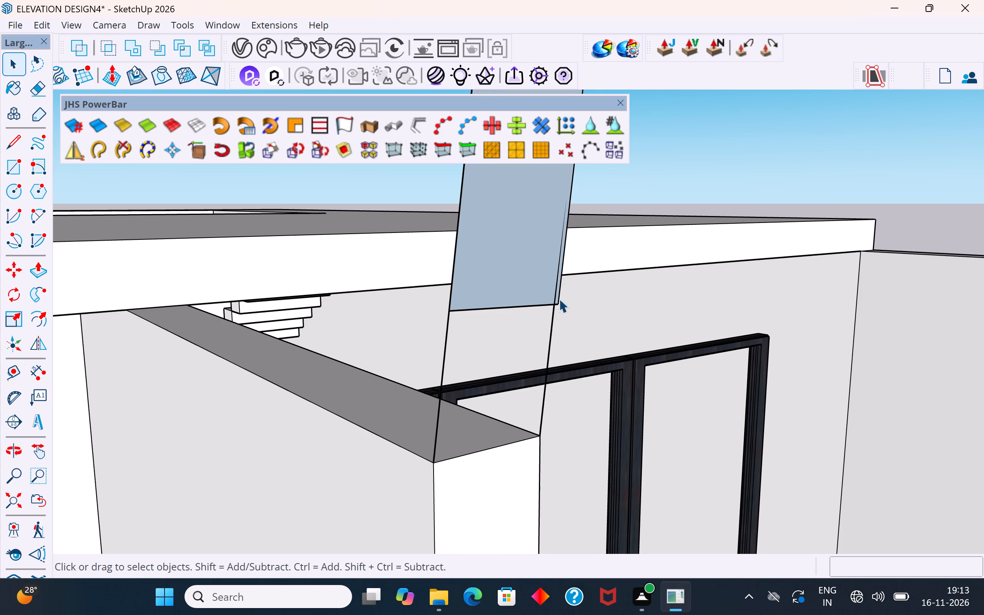
left_click(558, 296)
key("Delete")
scroll(560, 299, "up", 3)
scroll(560, 299, "down", 3)
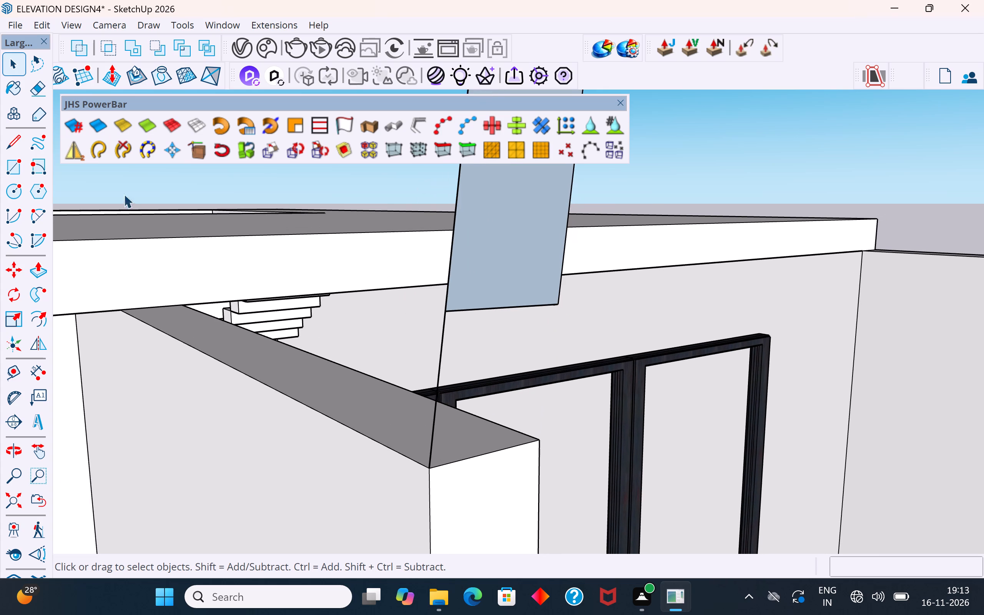
Draw a line about 5 1/4" long from the arch leg's inner corner down to the house-side wall's inner top corner.
left_click(13, 150)
left_click(560, 307)
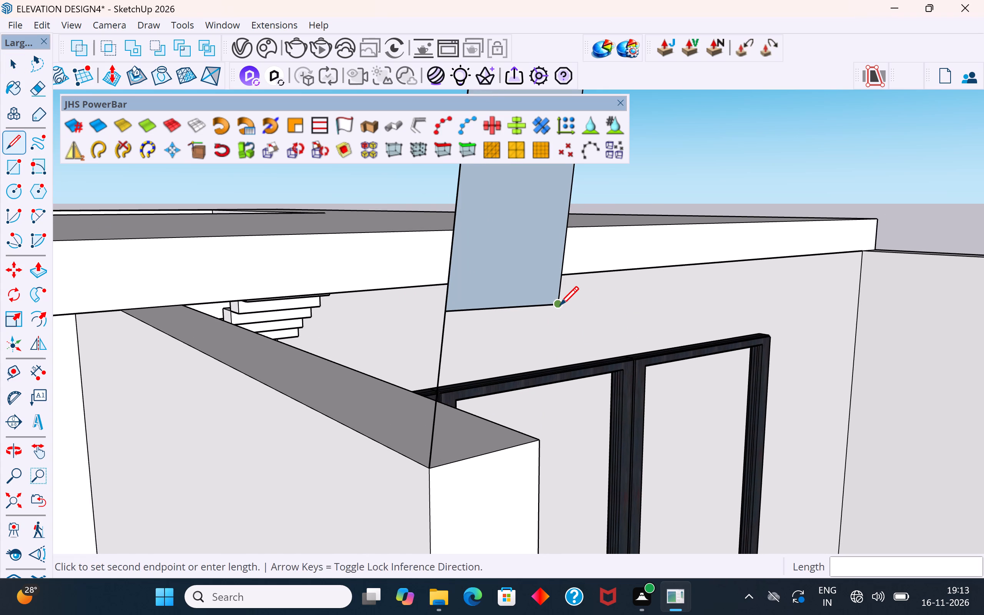
left_click(543, 438)
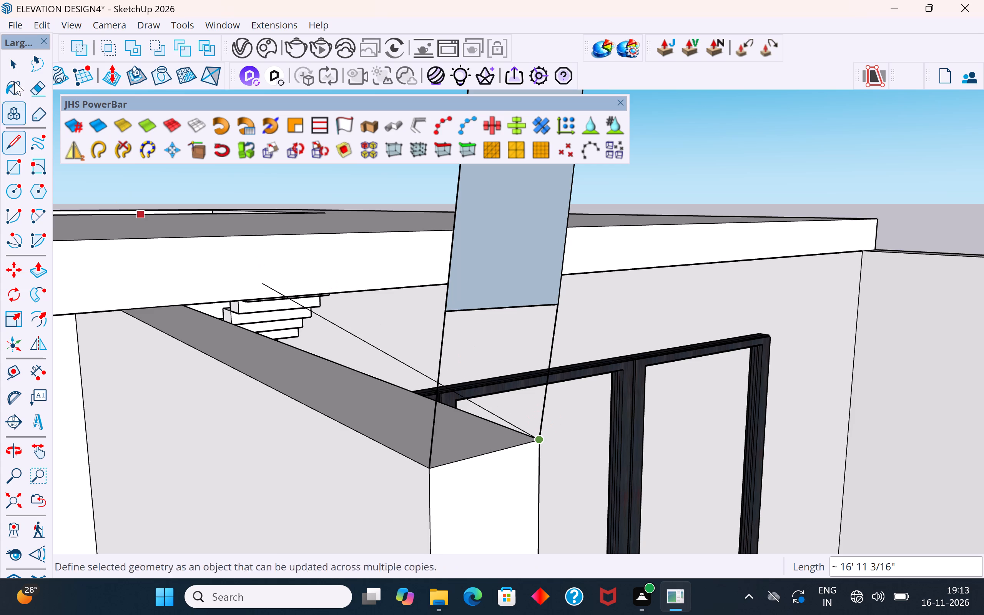
left_click(11, 63)
left_click(238, 190)
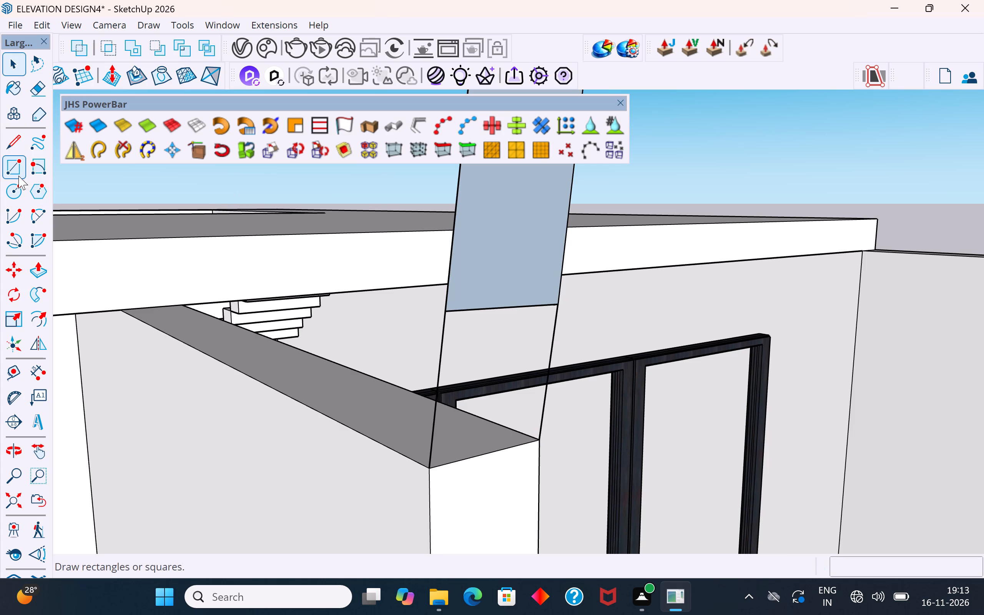
Draw a rectangle about 5 7/8" by 5 3/16" from the arch leg's inner corner to the wall's outer top corner.
left_click(17, 171)
left_click(555, 306)
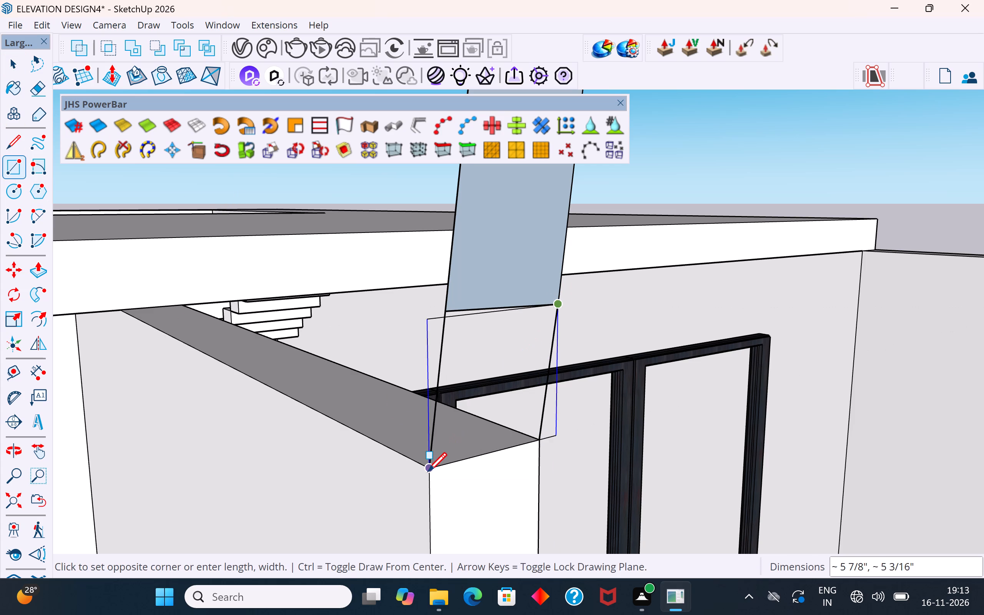
left_click(428, 473)
left_click(15, 66)
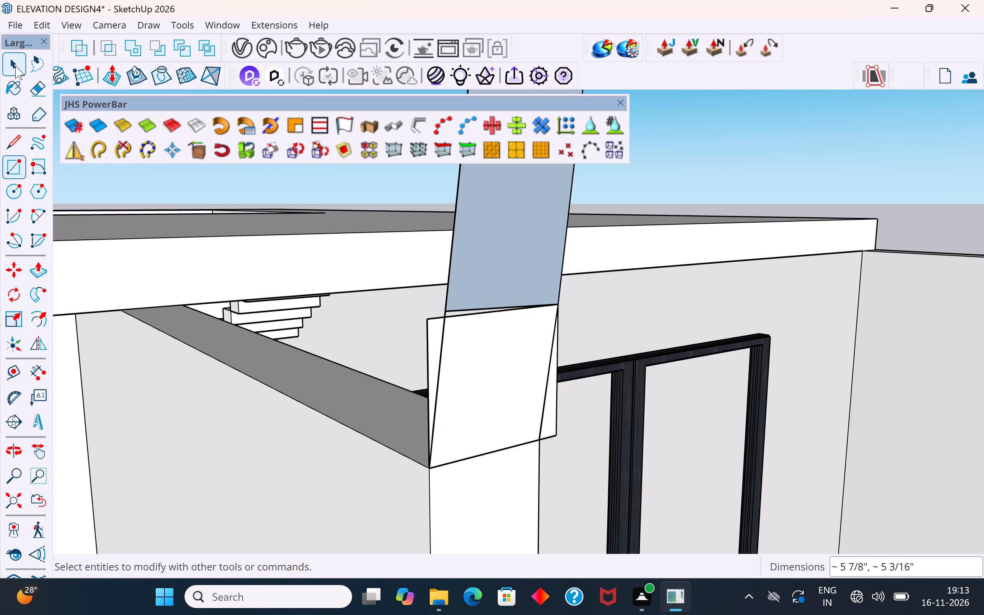
left_click(211, 184)
Examine the new rectangle's face from behind and in front, checking its alignment with the arch leg and wall top.
scroll(462, 300, "up", 6)
middle_click_drag(470, 337, 486, 347)
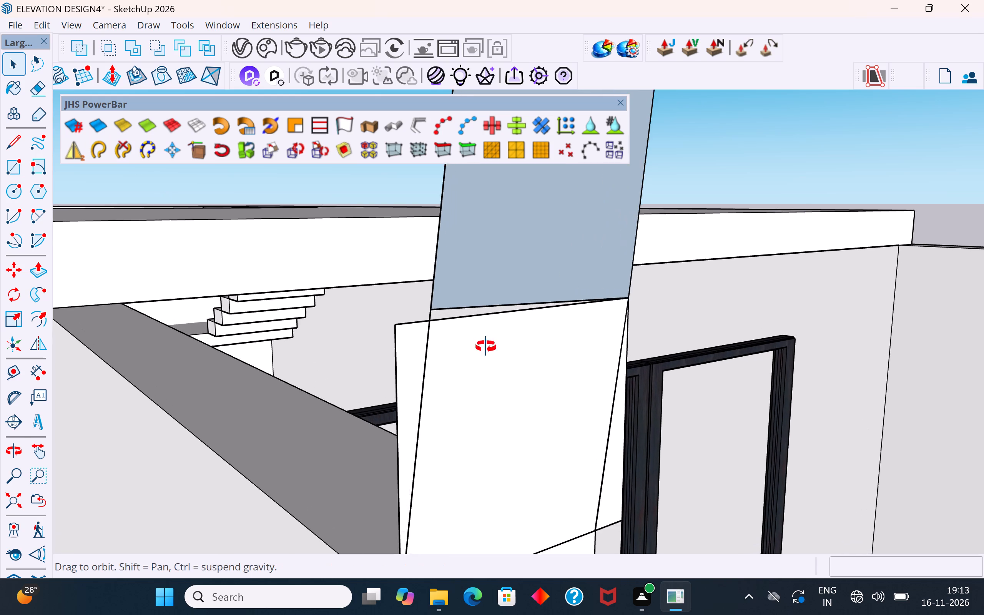
middle_click_drag(486, 347, 890, 376)
middle_click_drag(512, 429, 603, 399)
scroll(522, 429, "up", 1)
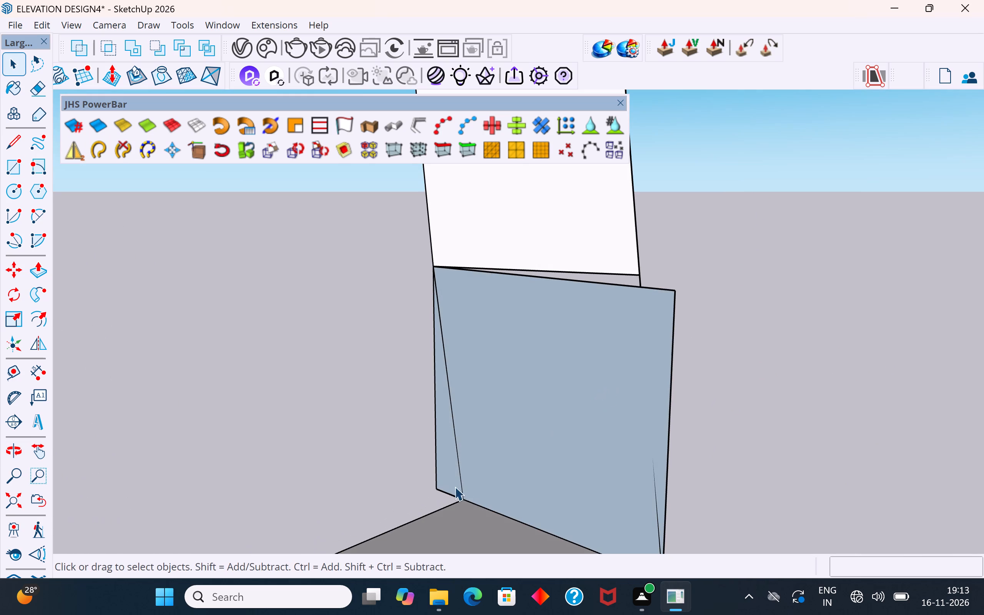
left_click(455, 477)
middle_click_drag(593, 427, 442, 438)
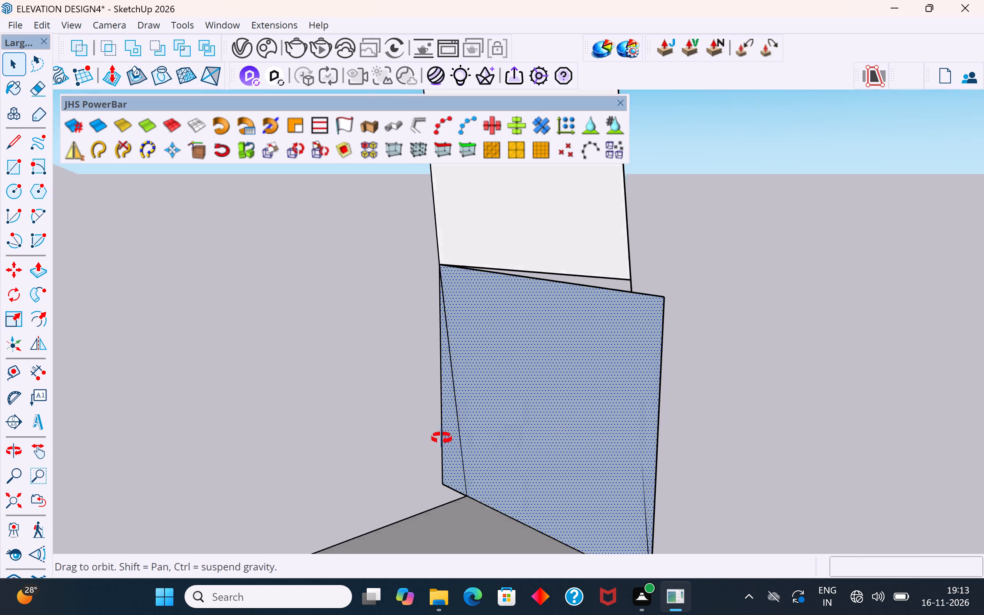
middle_click_drag(442, 438, 110, 462)
scroll(317, 403, "down", 3)
middle_click_drag(338, 405, 273, 402)
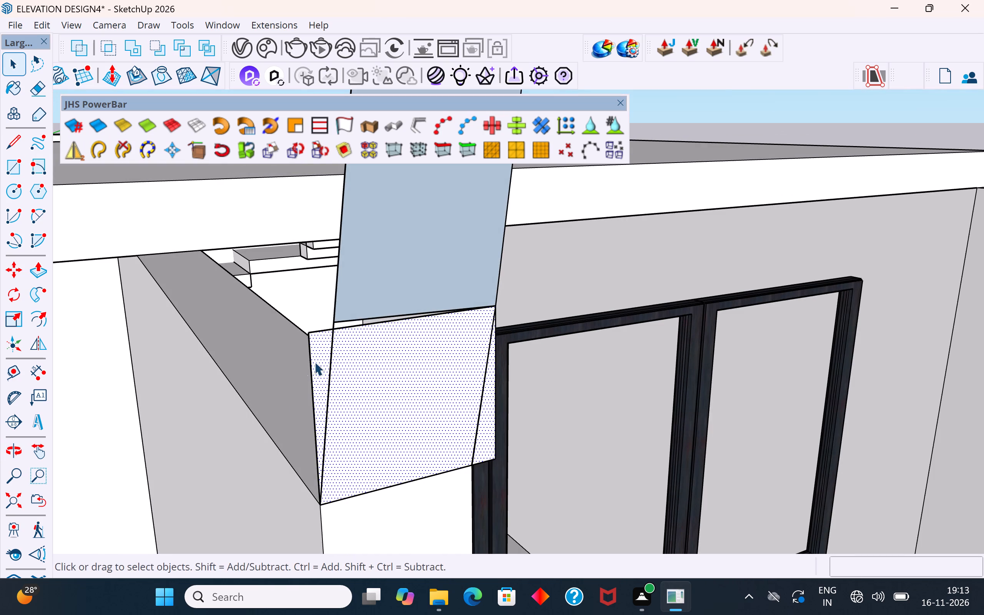
middle_click_drag(305, 374, 394, 363)
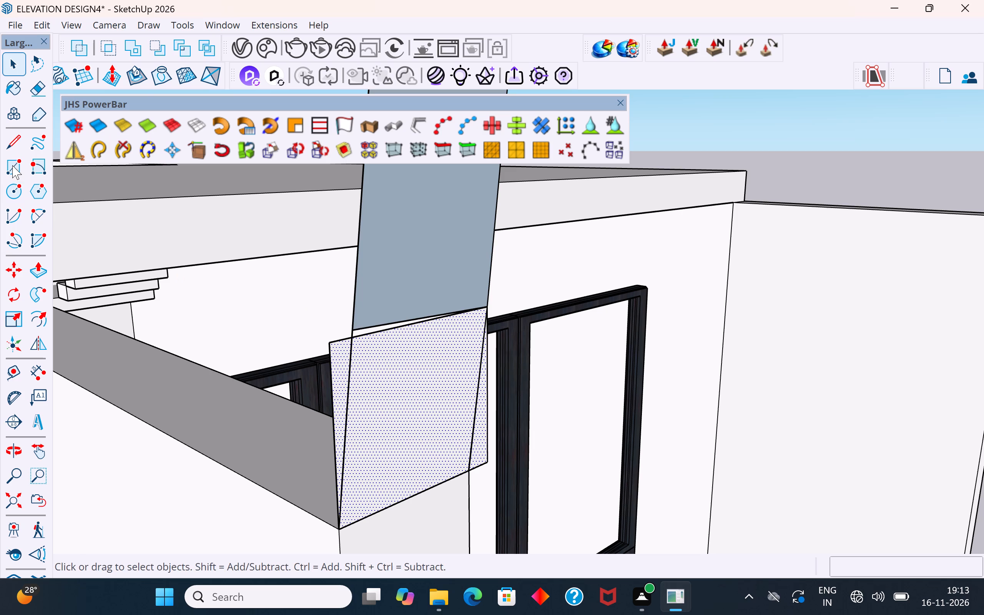
Draw a second rectangle from the arch leg's outer bottom corner to the wall's inner top corner.
left_click(12, 165)
left_click(354, 329)
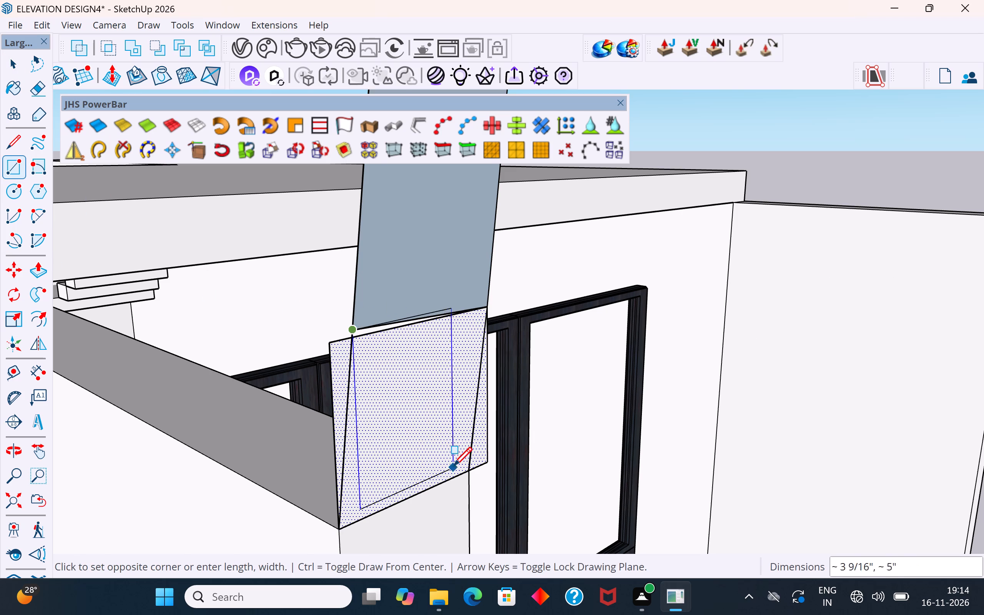
left_click(468, 472)
Examine the two overlapping rectangles from behind and in front, checking how they sit between the arch leg and wall.
middle_click_drag(471, 360, 525, 331)
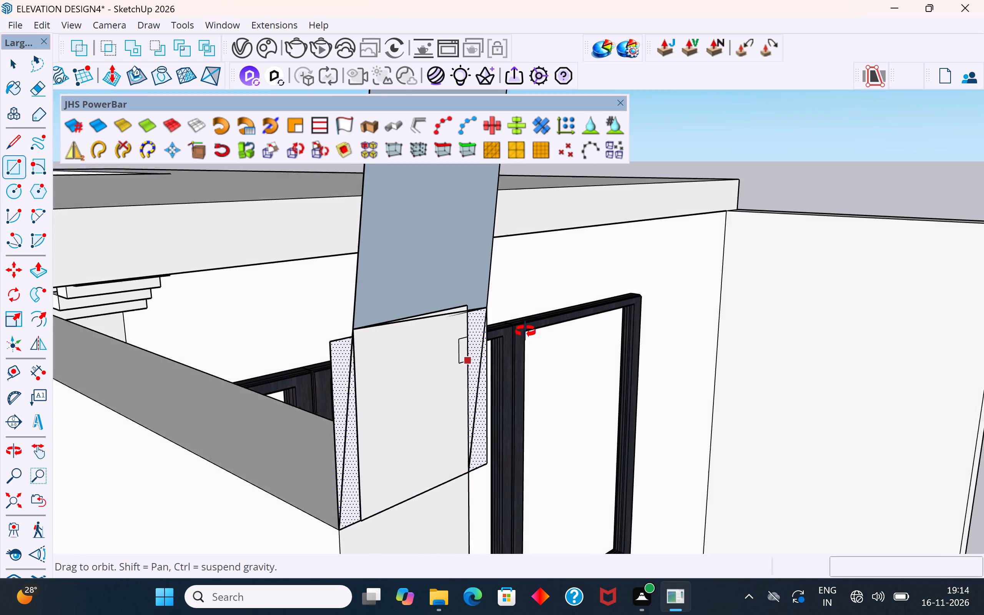
middle_click_drag(525, 331, 857, 361)
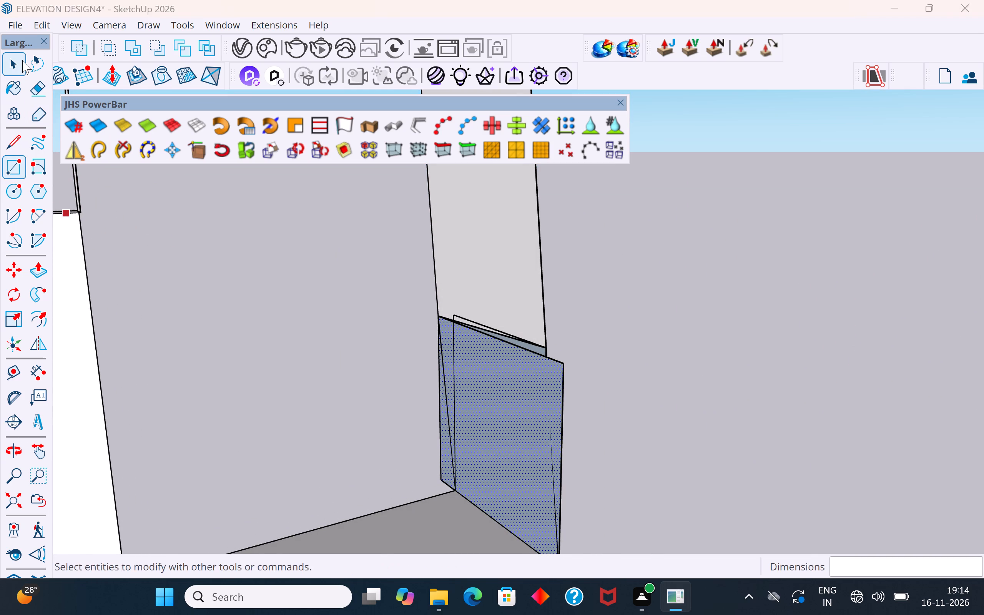
left_click(22, 60)
middle_click_drag(623, 405, 725, 380)
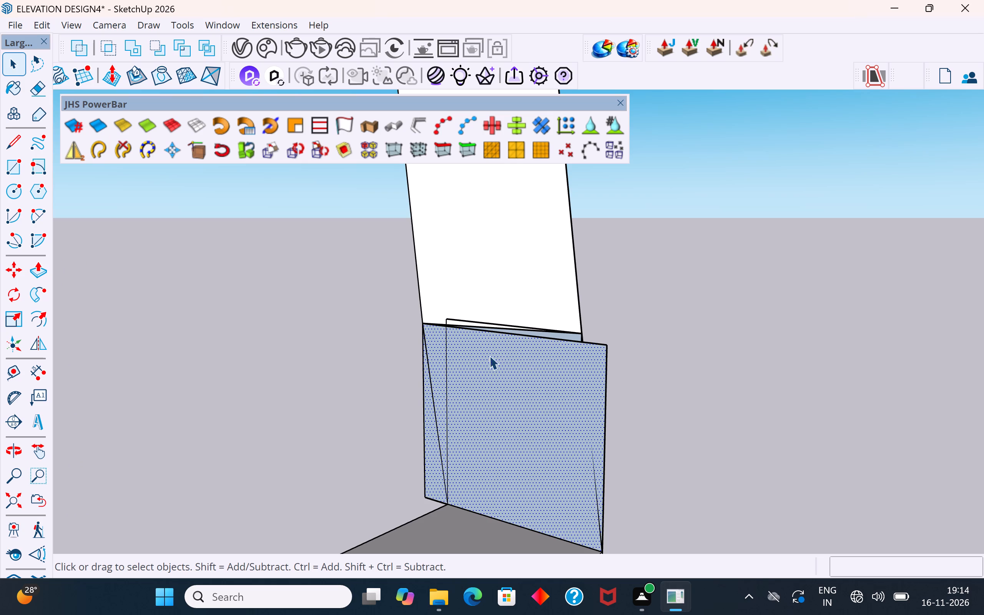
left_click(445, 387)
middle_click_drag(647, 401, 304, 440)
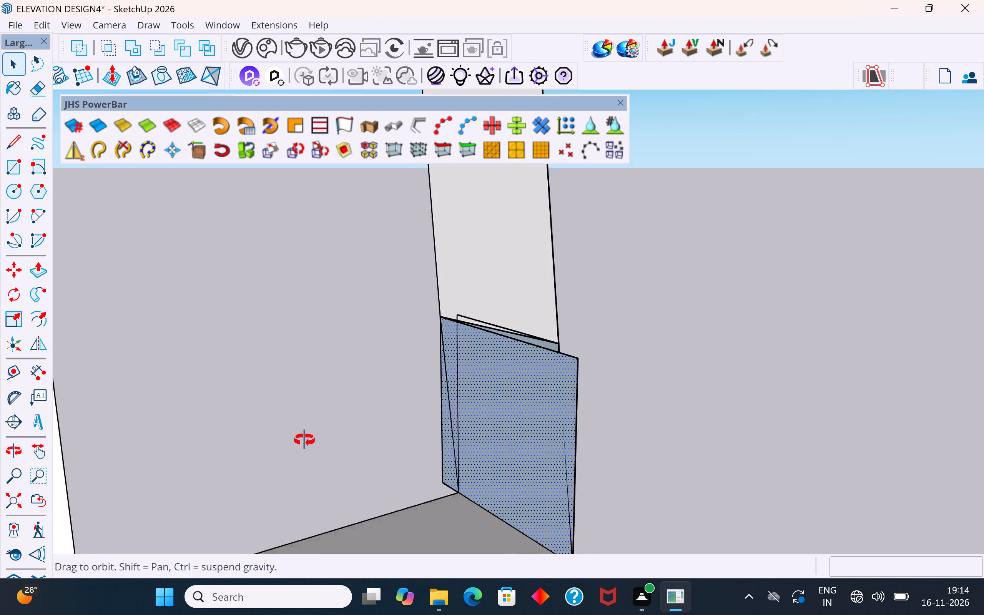
middle_click_drag(304, 440, 217, 443)
scroll(465, 433, "up", 2)
scroll(466, 525, "down", 6)
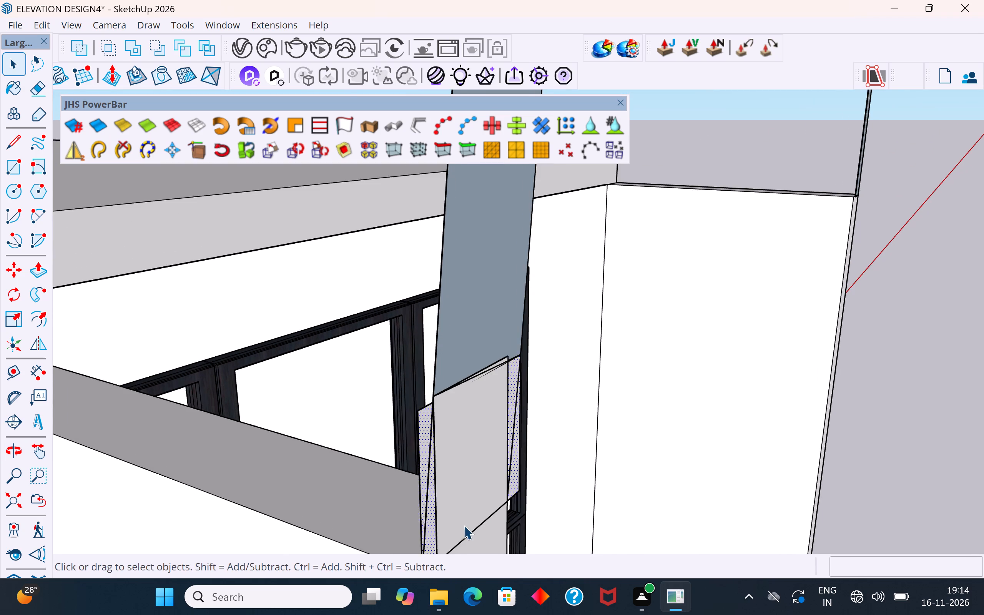
scroll(464, 525, "down", 4)
left_click(908, 423)
Inspect the rectangles' bottom edges from above and below where they meet the house-side wall's top.
scroll(519, 420, "down", 9)
scroll(519, 420, "up", 4)
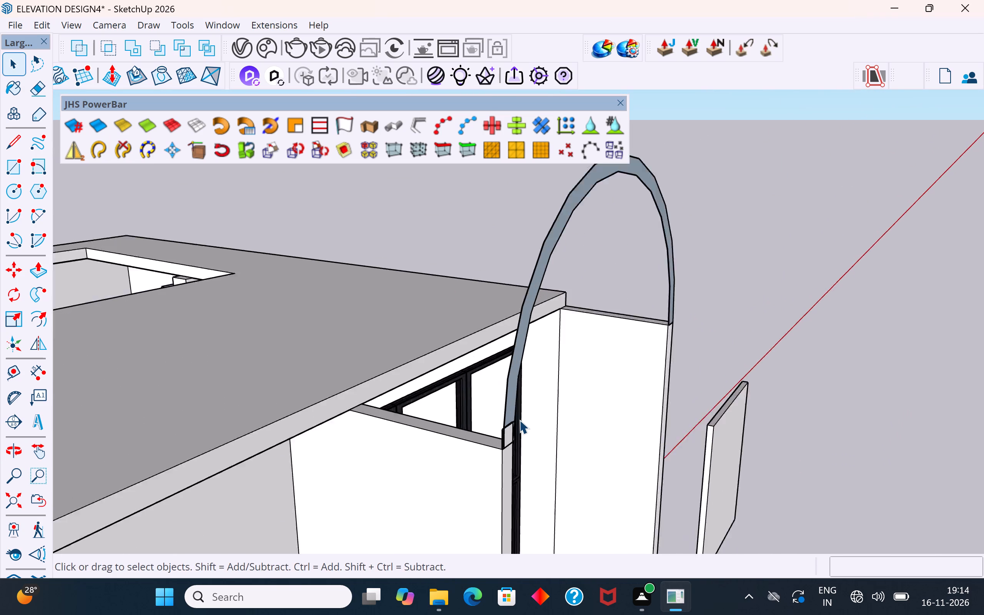
scroll(519, 420, "up", 3)
scroll(510, 455, "up", 1)
scroll(456, 347, "down", 4)
scroll(455, 402, "up", 14)
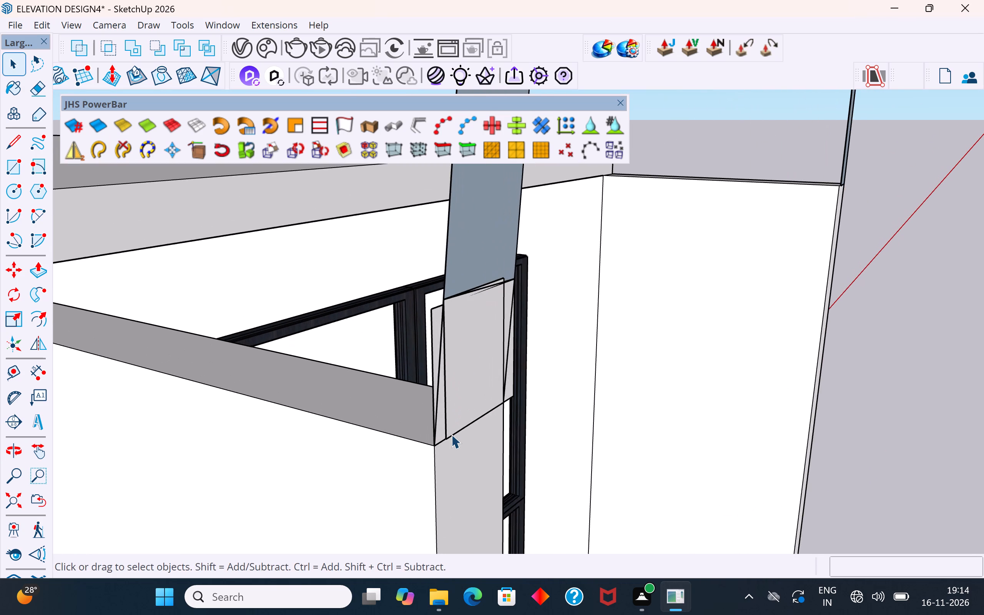
scroll(450, 432, "up", 6)
middle_click_drag(455, 421, 502, 321)
scroll(471, 408, "up", 3)
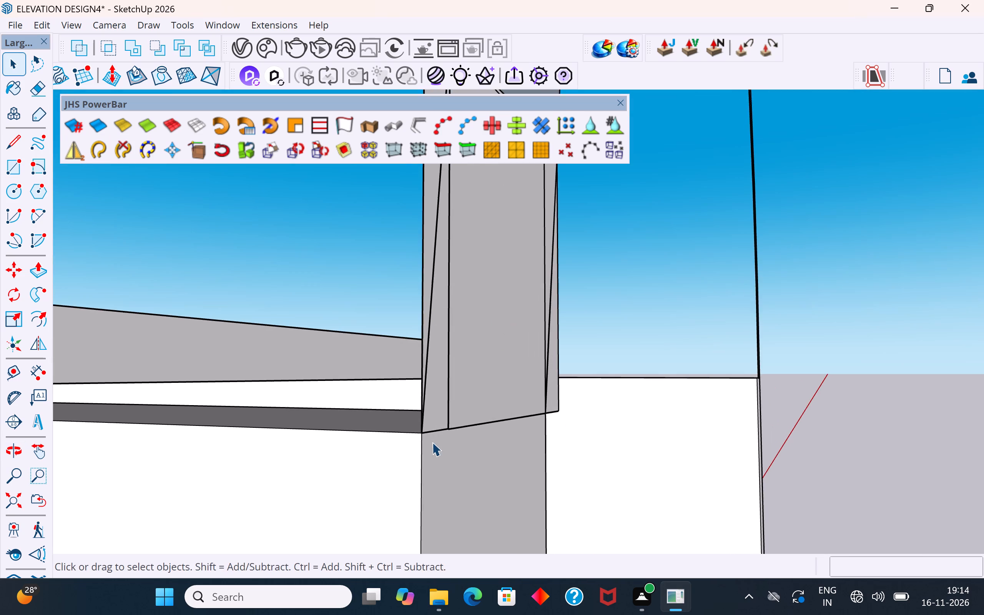
middle_click_drag(432, 442, 467, 415)
scroll(483, 405, "up", 3)
middle_click_drag(467, 406, 490, 413)
scroll(490, 413, "up", 5)
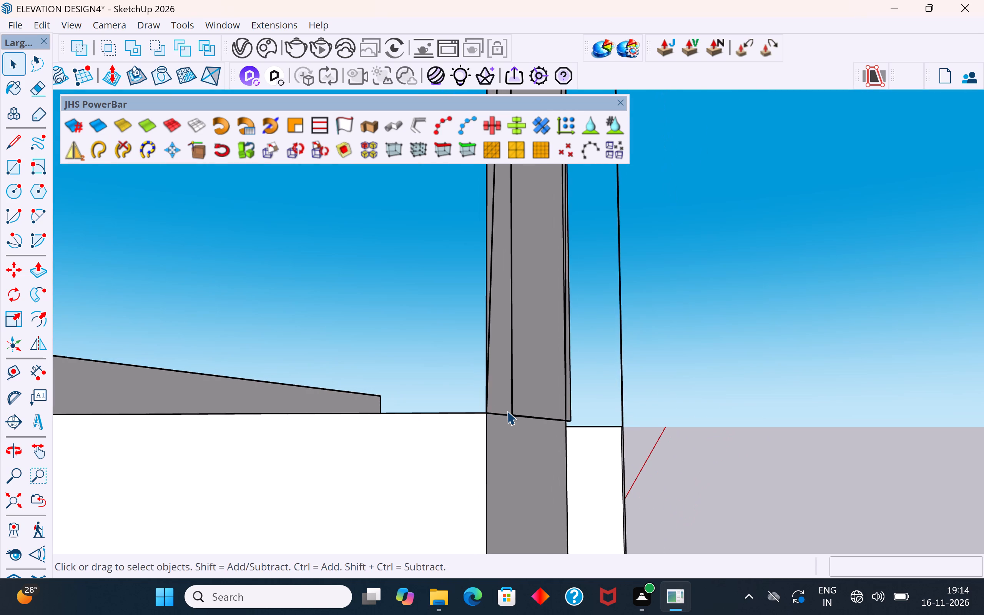
scroll(507, 411, "up", 2)
Delete the second rectangle's face along with its outer vertical edge and bottom edge.
middle_click_drag(501, 419, 341, 528)
scroll(335, 543, "down", 4)
left_click(515, 379)
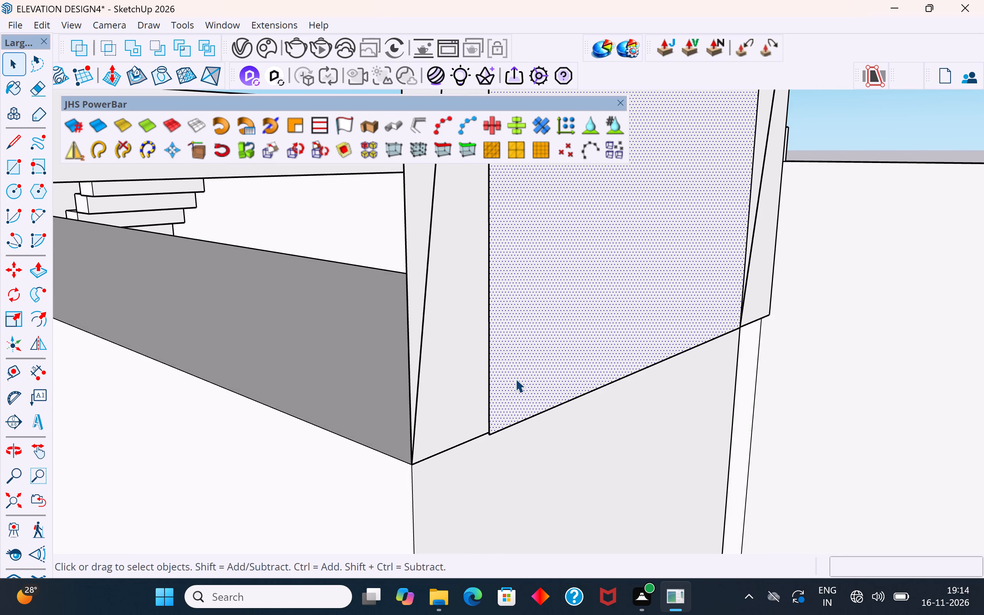
key("Delete")
left_click(490, 412)
key("Delete")
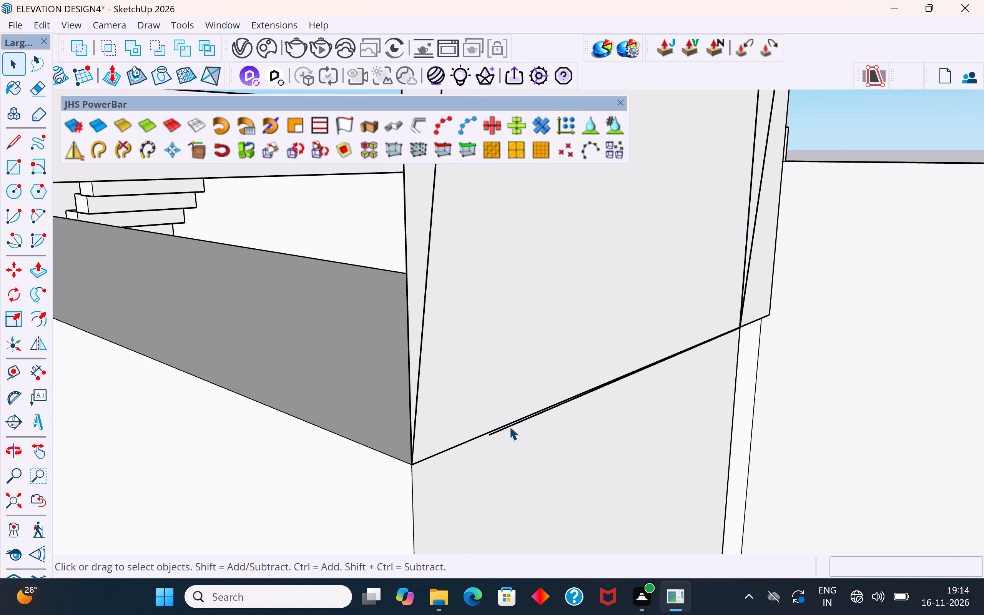
left_click(509, 426)
key("Delete")
scroll(473, 487, "down", 14)
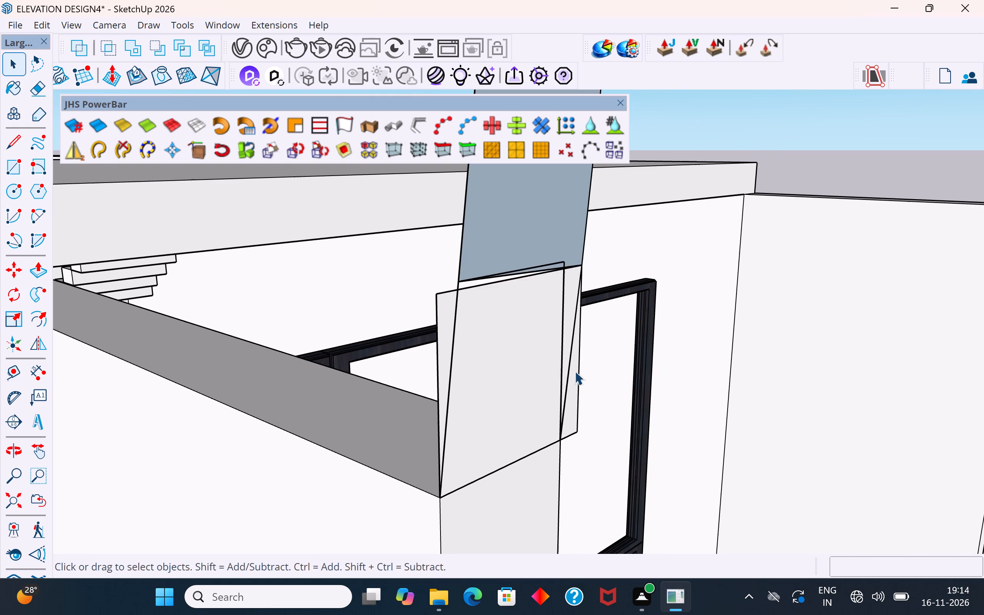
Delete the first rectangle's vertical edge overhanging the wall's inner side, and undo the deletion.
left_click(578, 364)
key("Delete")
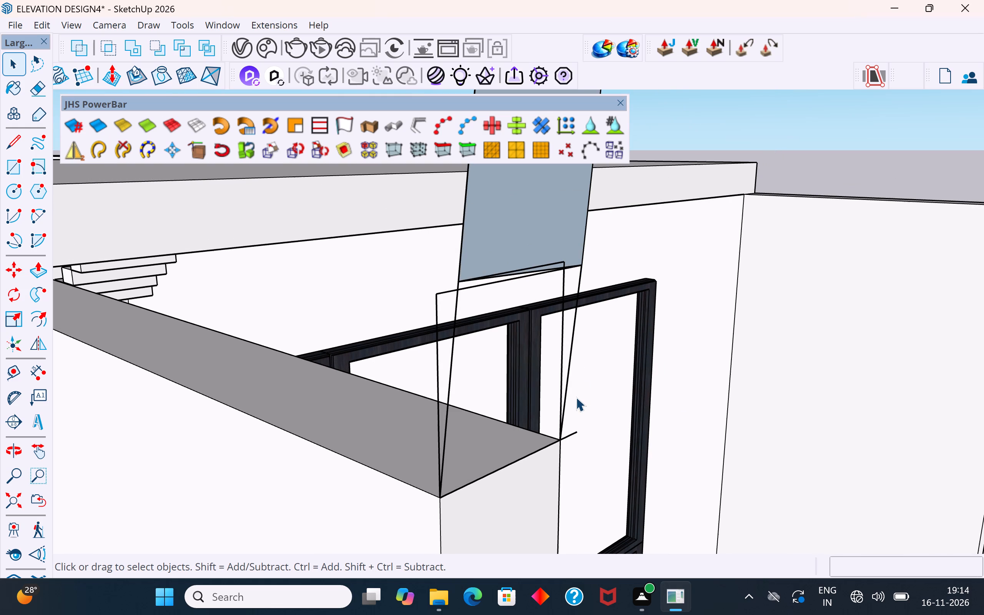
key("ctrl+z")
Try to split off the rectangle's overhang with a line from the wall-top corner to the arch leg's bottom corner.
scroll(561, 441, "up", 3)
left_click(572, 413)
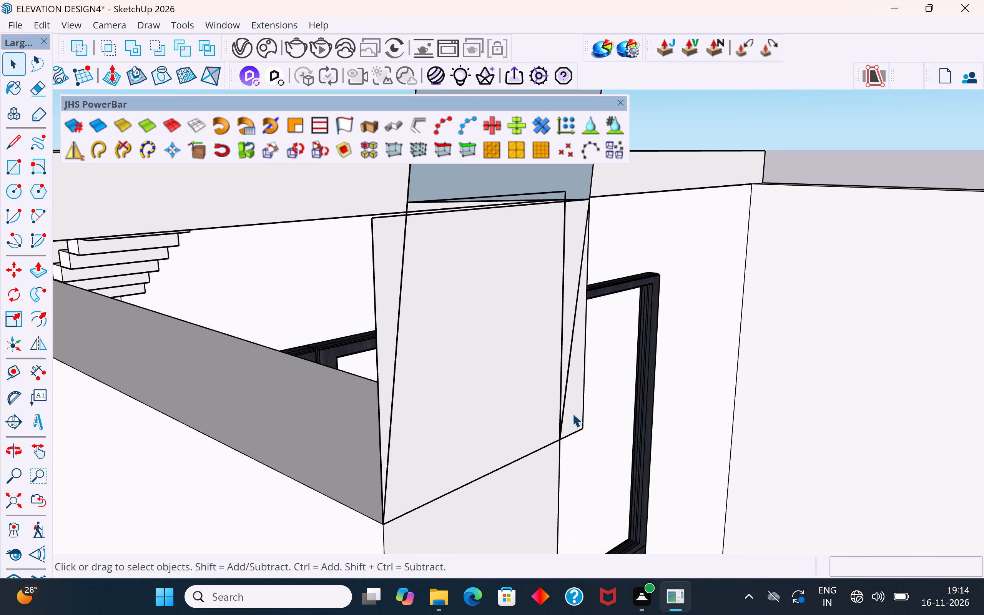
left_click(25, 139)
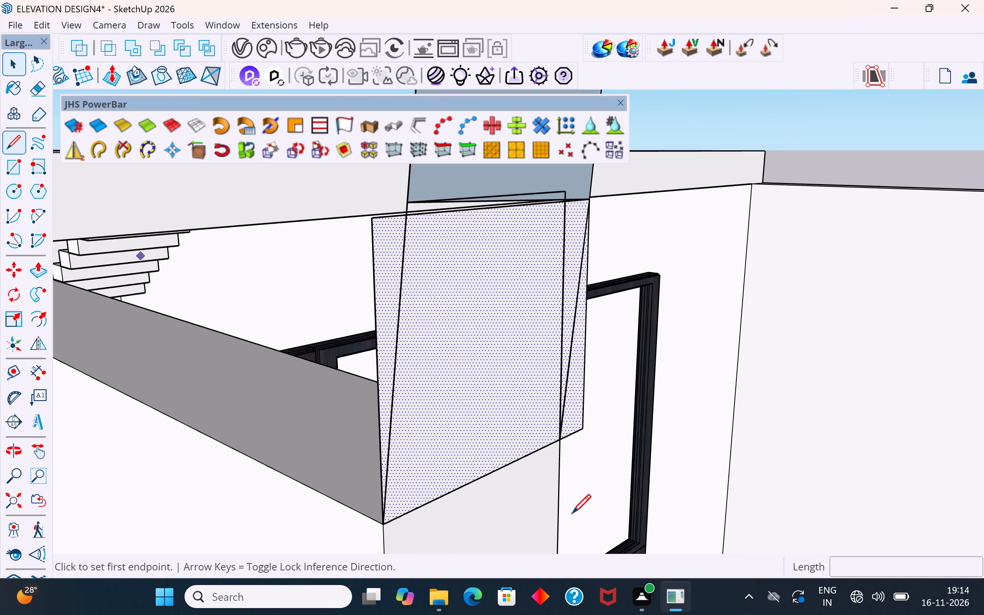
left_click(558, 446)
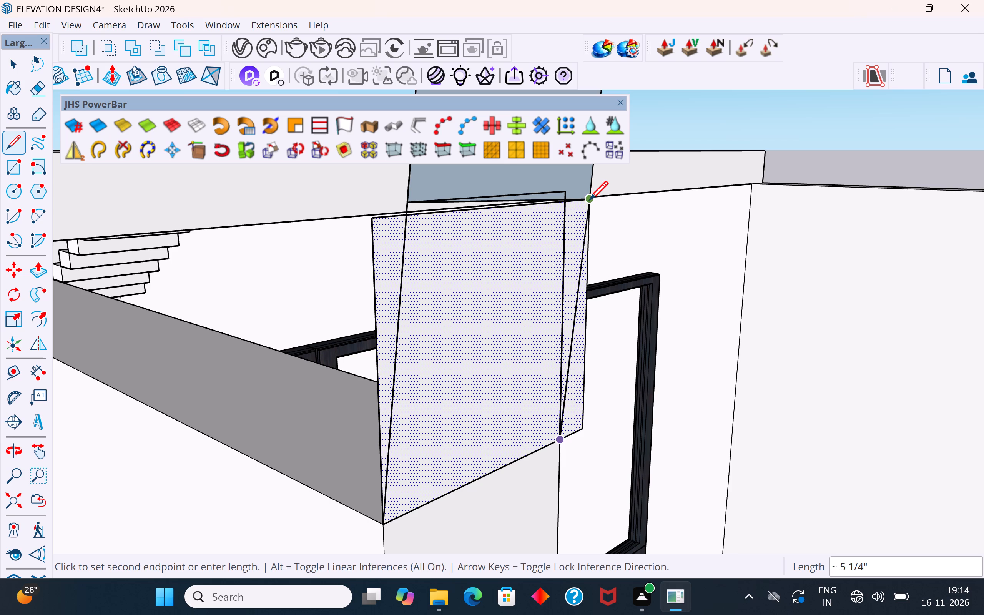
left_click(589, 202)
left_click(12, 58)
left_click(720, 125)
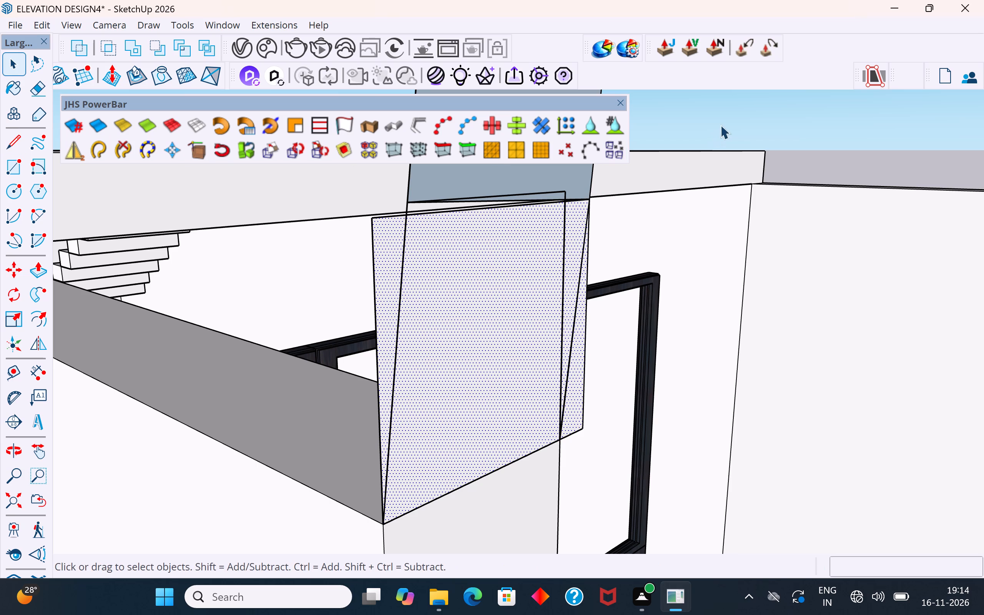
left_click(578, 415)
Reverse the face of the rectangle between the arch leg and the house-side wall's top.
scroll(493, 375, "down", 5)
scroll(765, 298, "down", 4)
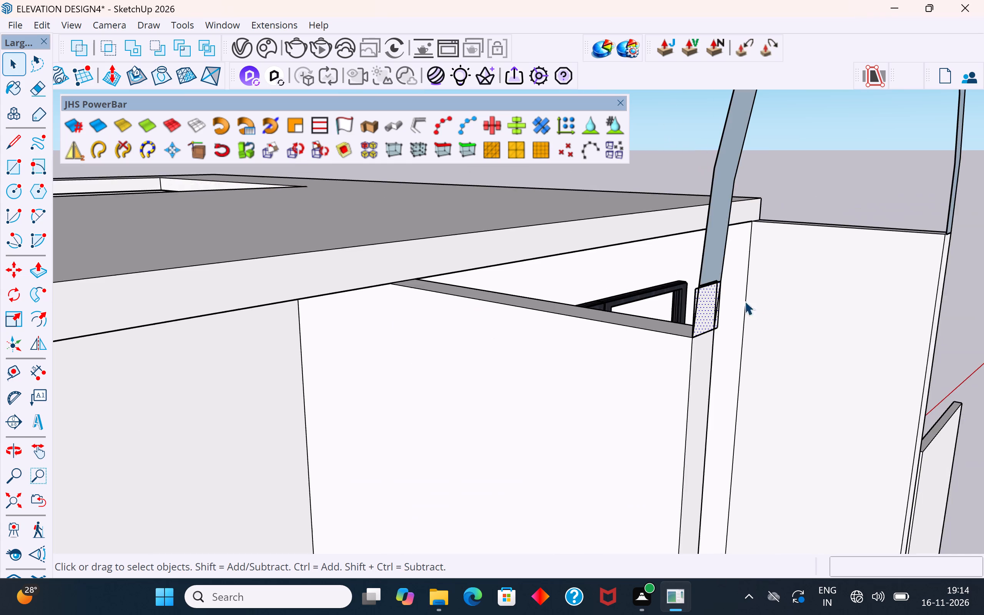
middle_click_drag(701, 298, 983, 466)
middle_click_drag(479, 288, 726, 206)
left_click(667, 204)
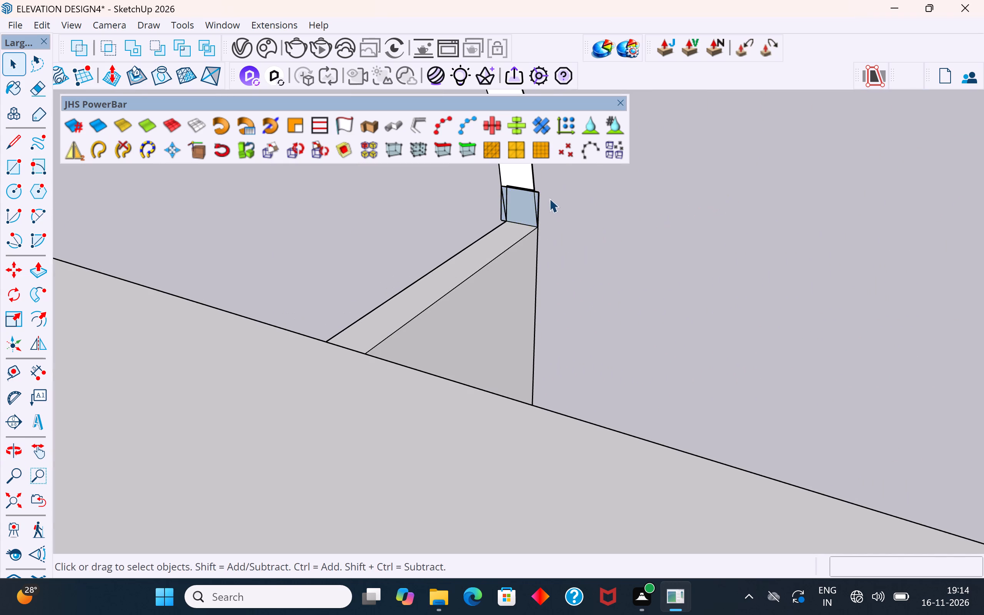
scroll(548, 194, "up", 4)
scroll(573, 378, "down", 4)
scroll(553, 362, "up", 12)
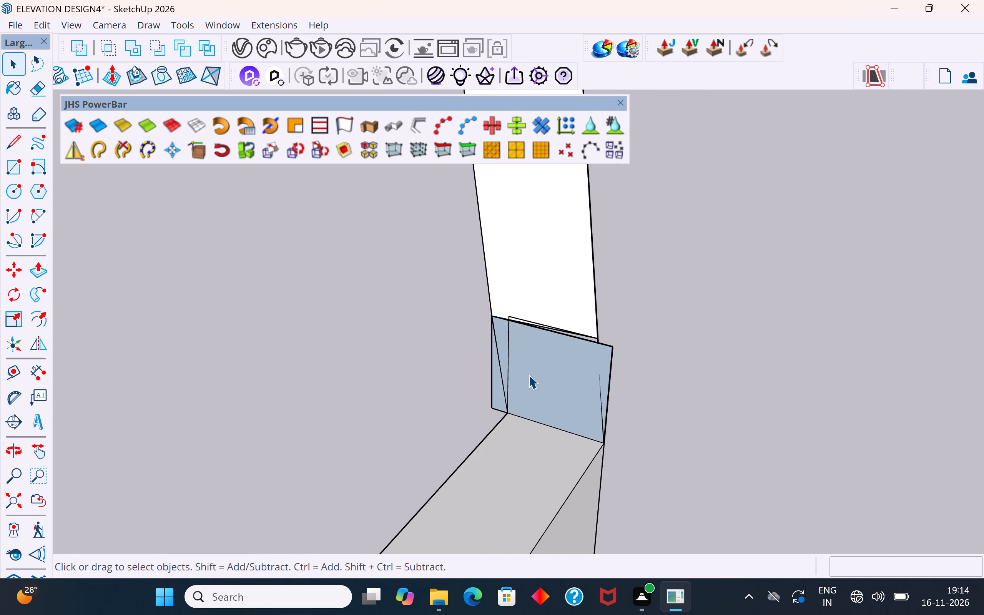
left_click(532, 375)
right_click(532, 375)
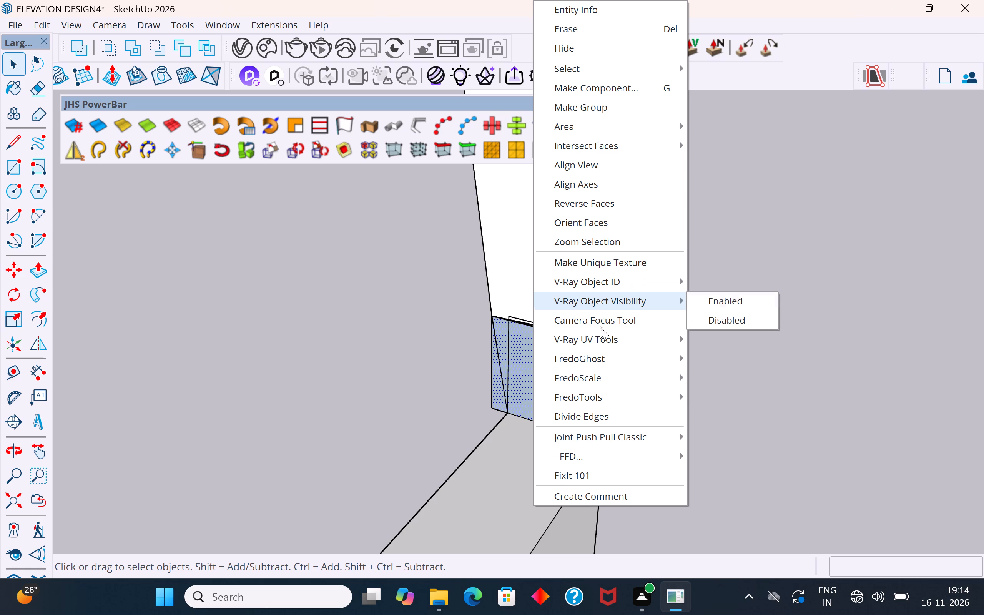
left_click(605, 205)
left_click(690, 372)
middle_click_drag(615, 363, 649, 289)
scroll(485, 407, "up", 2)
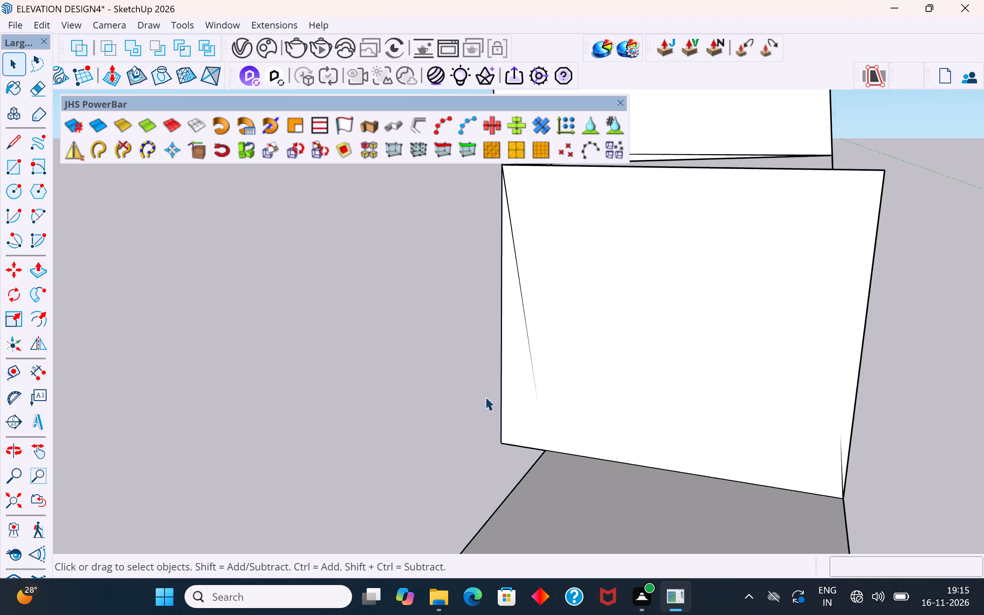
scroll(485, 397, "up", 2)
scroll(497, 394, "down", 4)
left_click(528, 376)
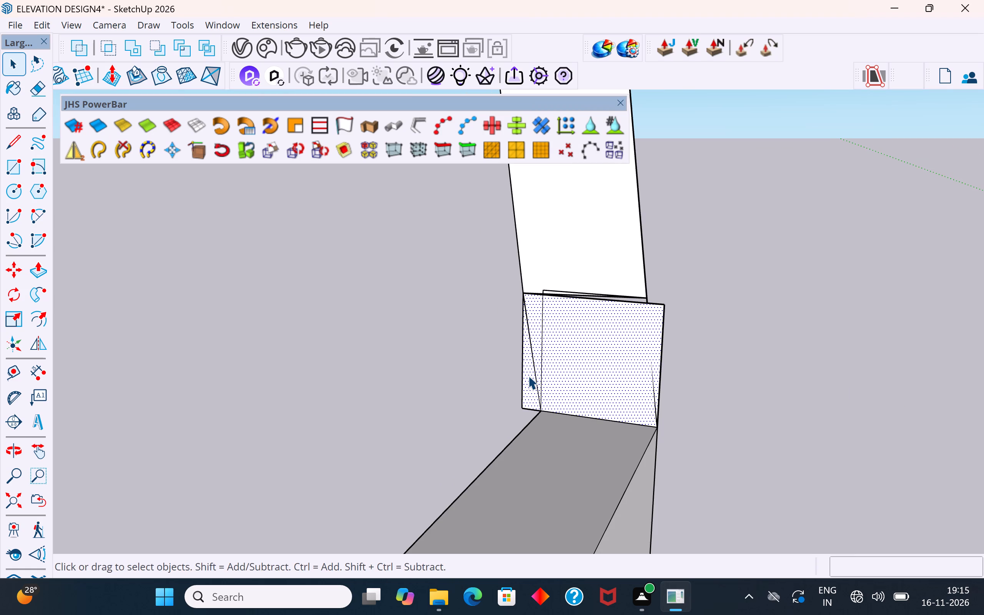
Examine how the rectangle meets the arch leg and the house-side wall's top from several sides.
middle_click_drag(651, 303, 658, 301)
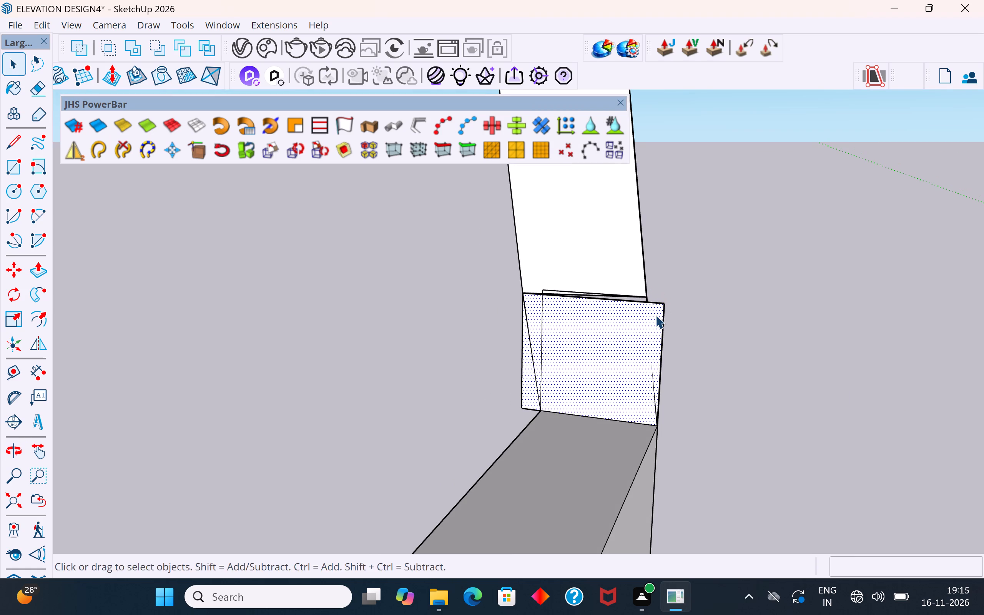
scroll(655, 315, "up", 1)
middle_click_drag(655, 315, 277, 408)
middle_click_drag(447, 421, 296, 386)
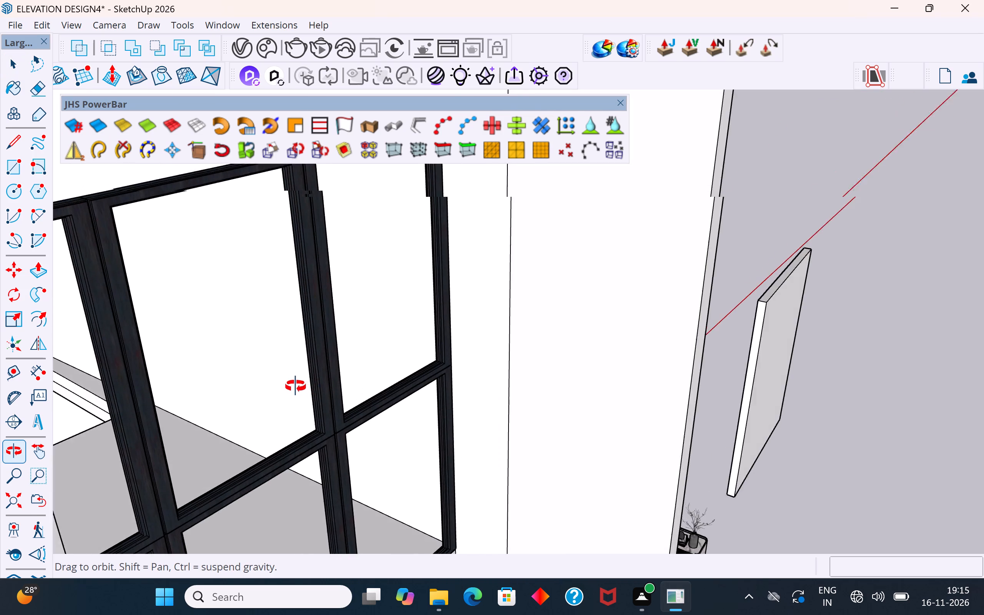
middle_click_drag(296, 386, 411, 383)
scroll(411, 383, "up", 1)
scroll(464, 367, "down", 5)
left_click(600, 321)
middle_click_drag(494, 343, 694, 376)
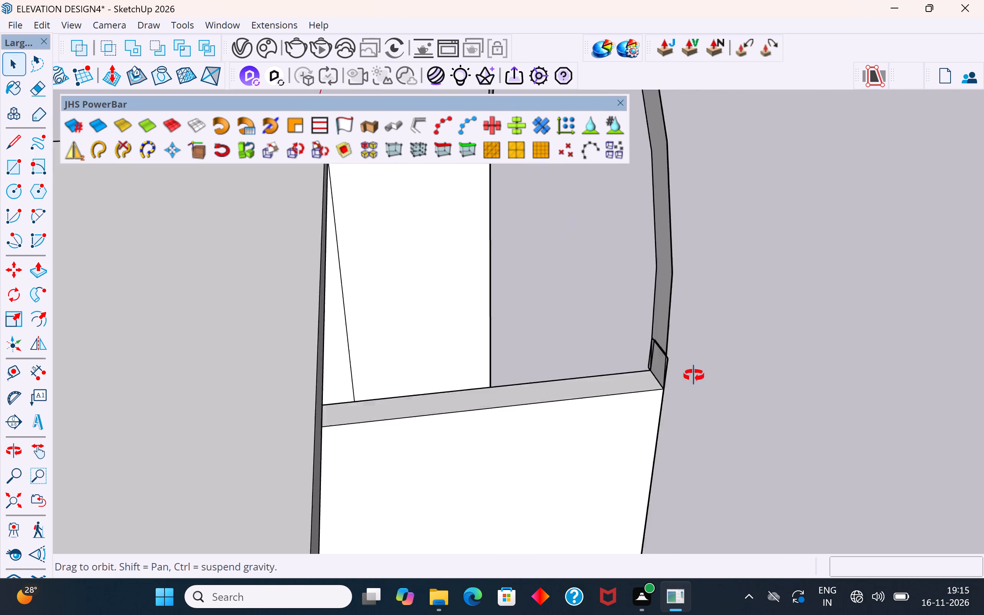
middle_click_drag(694, 376, 736, 369)
Draw a vertical rectangle about 4 5/16" by 5 3/8" from the arch leg's bottom corner to the diagonally opposite wall-top corner.
scroll(859, 263, "up", 4)
middle_click_drag(829, 310, 834, 268)
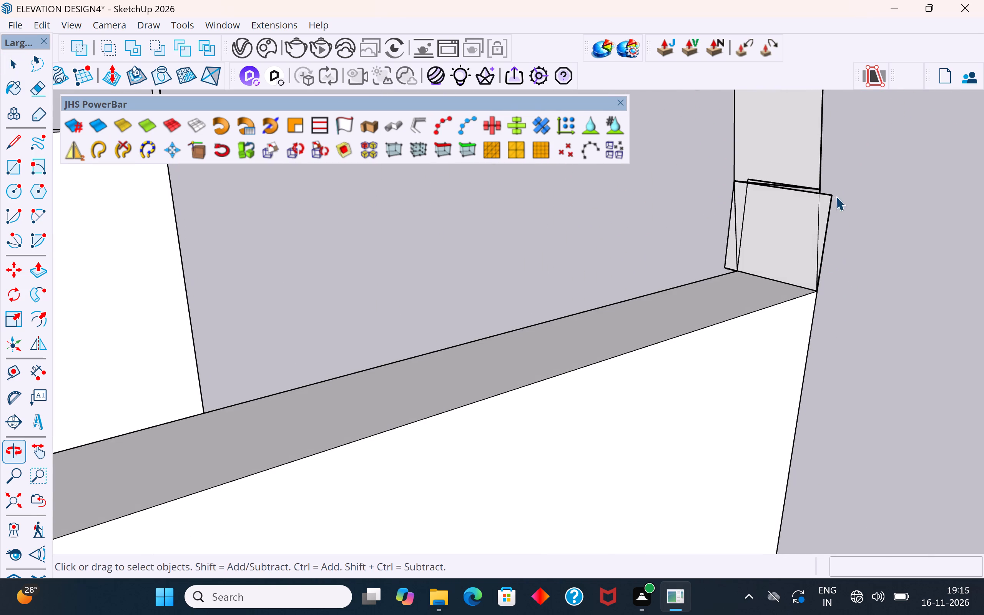
scroll(827, 177, "up", 2)
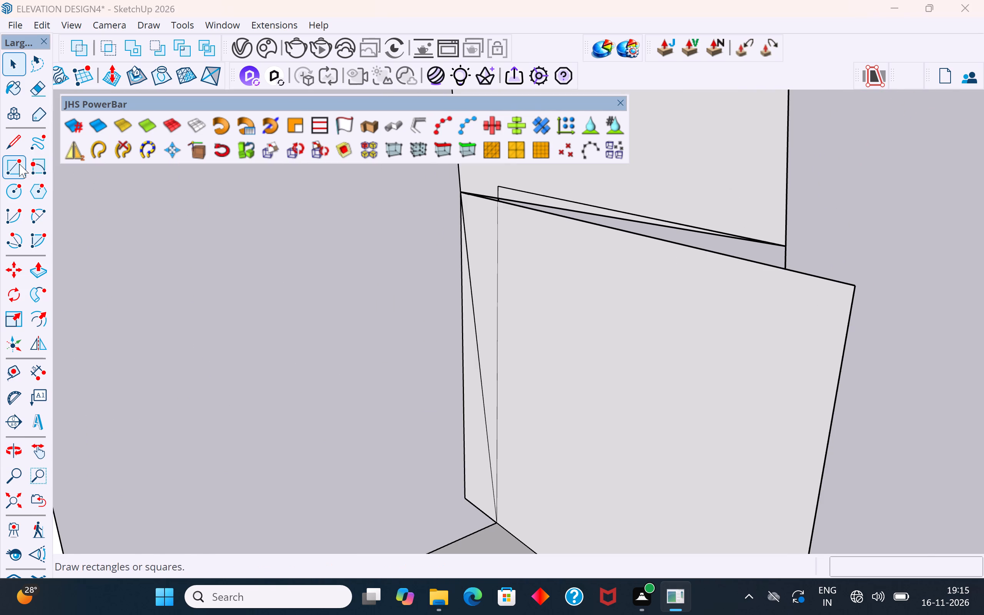
left_click(19, 164)
left_click(785, 244)
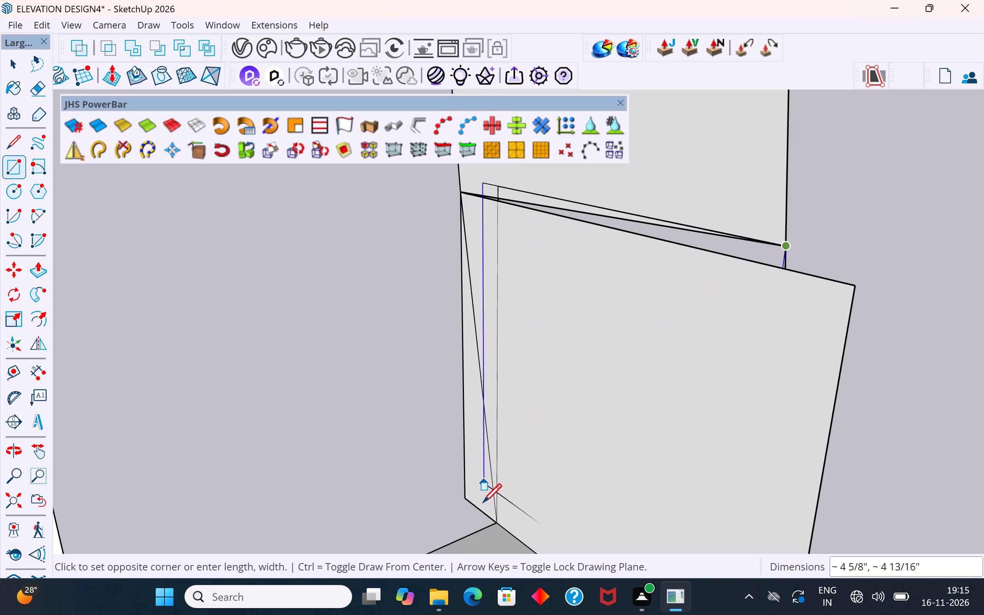
left_click(494, 524)
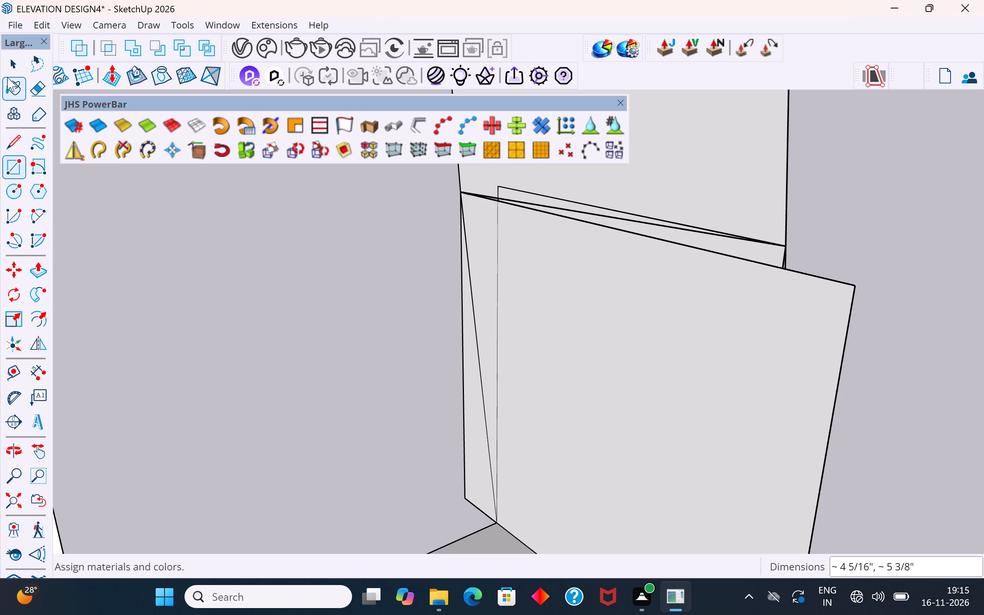
left_click(10, 67)
left_click(879, 248)
Delete the skewed older rectangle's face and its leftover edges overhanging both sides of the arch leg and wall top.
left_click(828, 337)
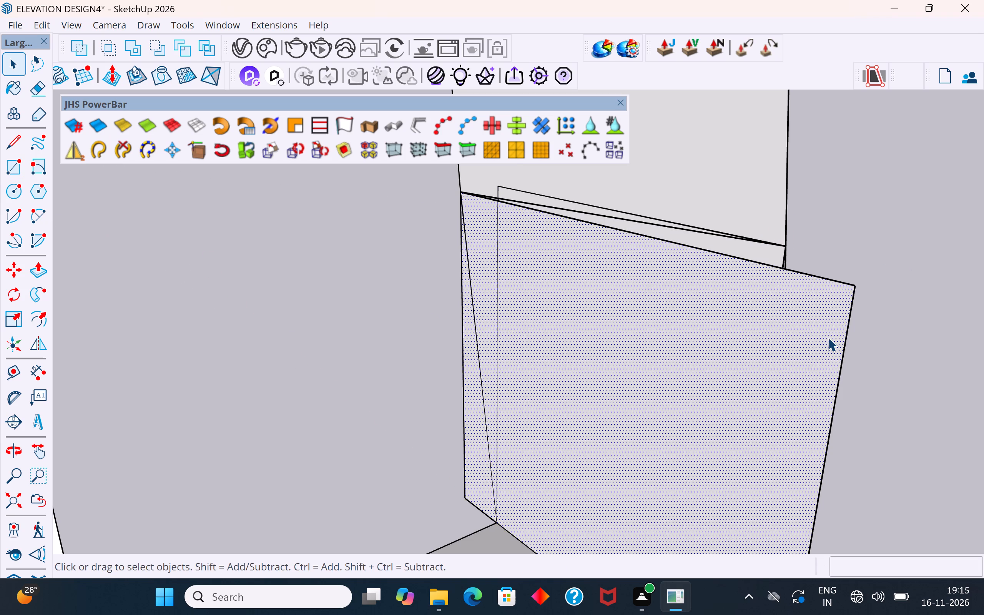
key("Delete")
scroll(847, 293, "down", 4)
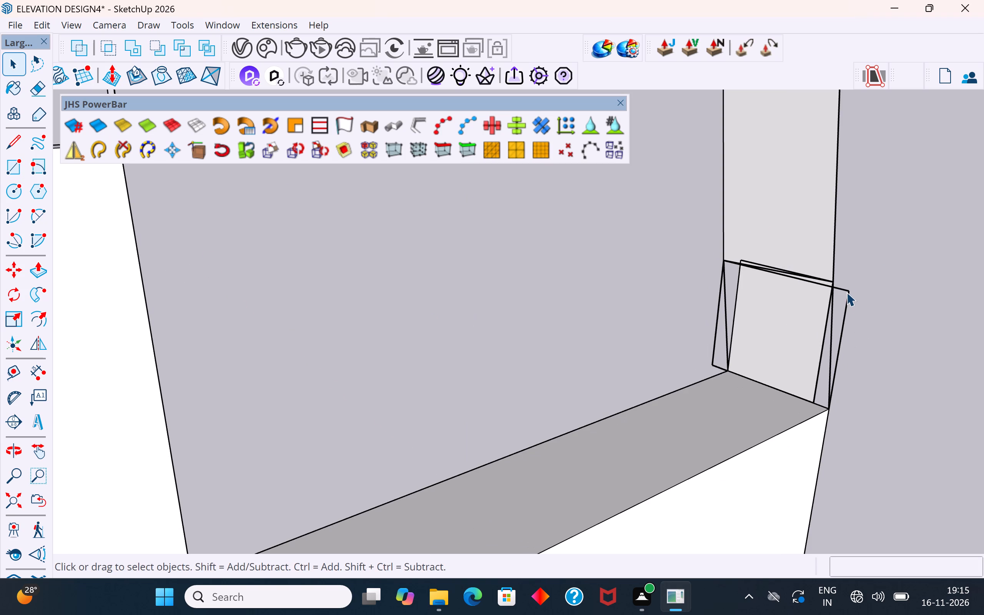
left_click(845, 312)
key("Delete")
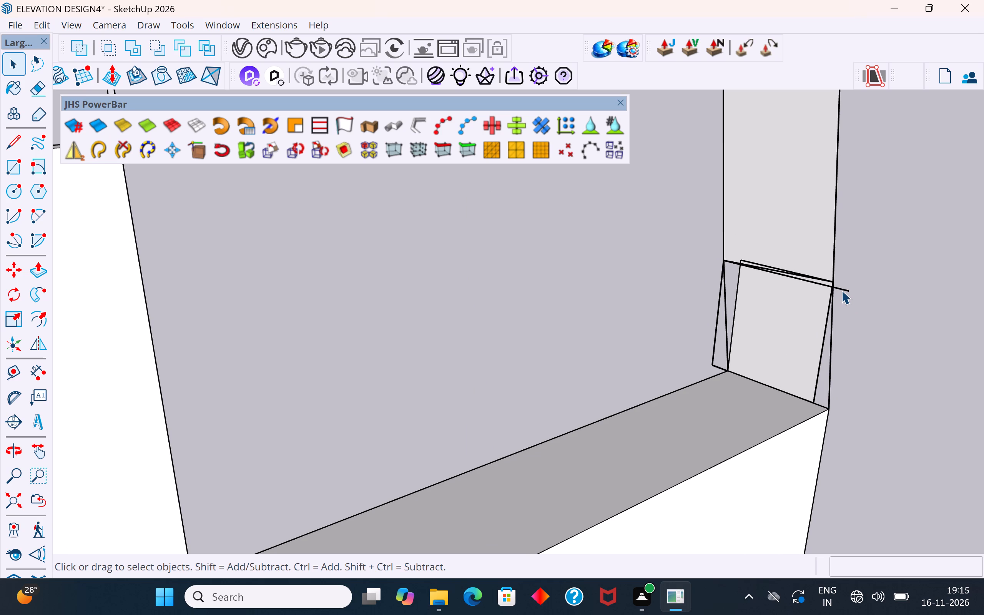
left_click(841, 290)
key("Delete")
left_click(715, 329)
key("Delete")
left_click(716, 366)
key("Delete")
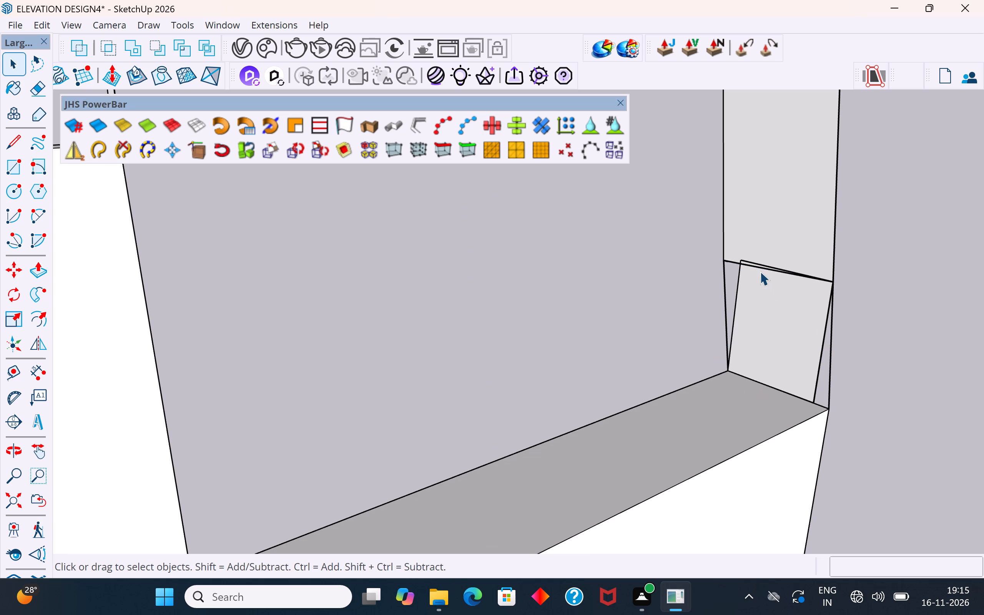
Check the thin overlap between the new rectangle's top edge and the arch leg's bottom face.
scroll(763, 264, "up", 7)
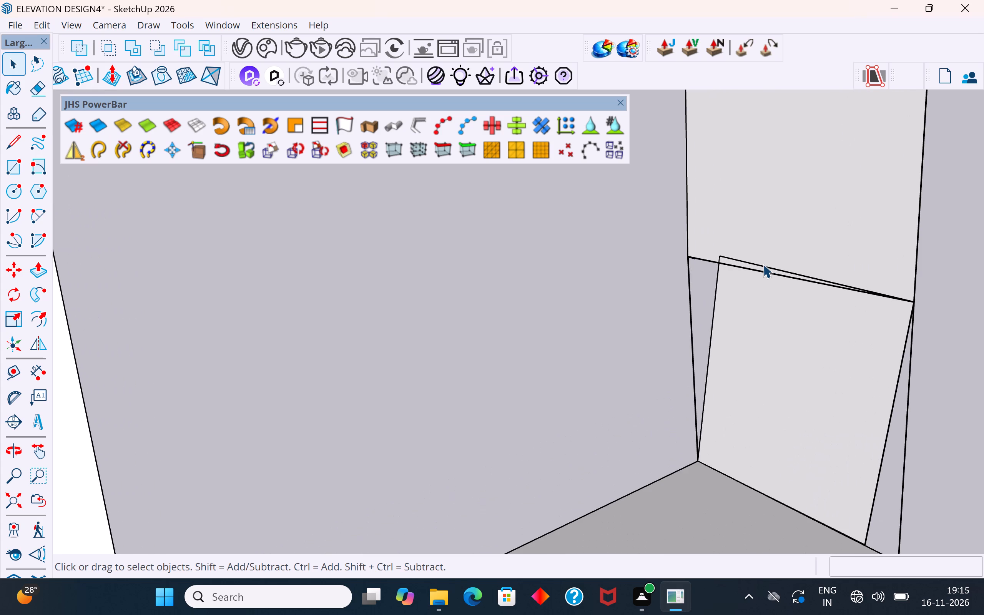
left_click(766, 264)
left_click(637, 303)
left_click(733, 257)
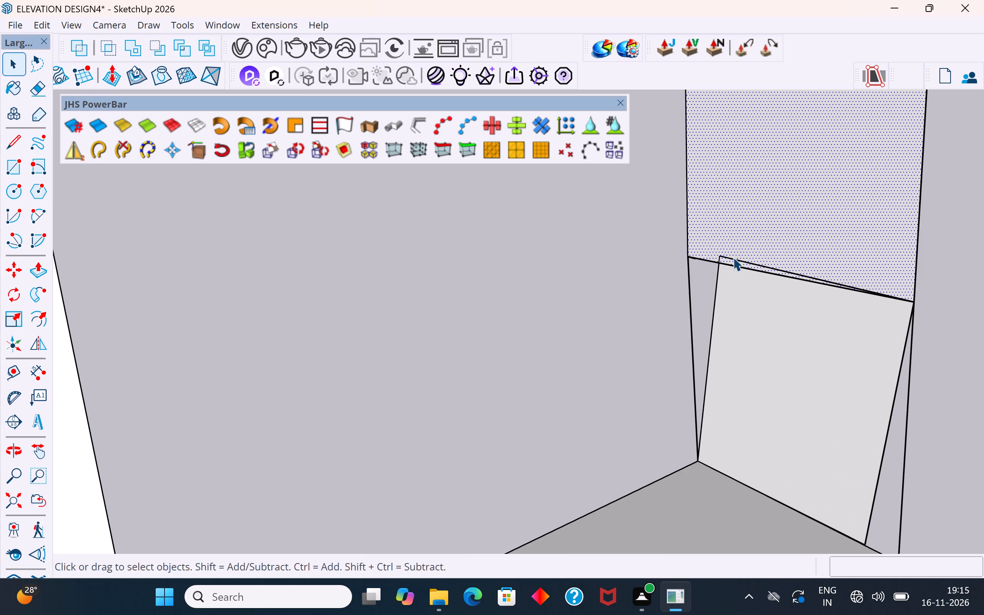
left_click(737, 256)
scroll(742, 255, "up", 10)
left_click(735, 265)
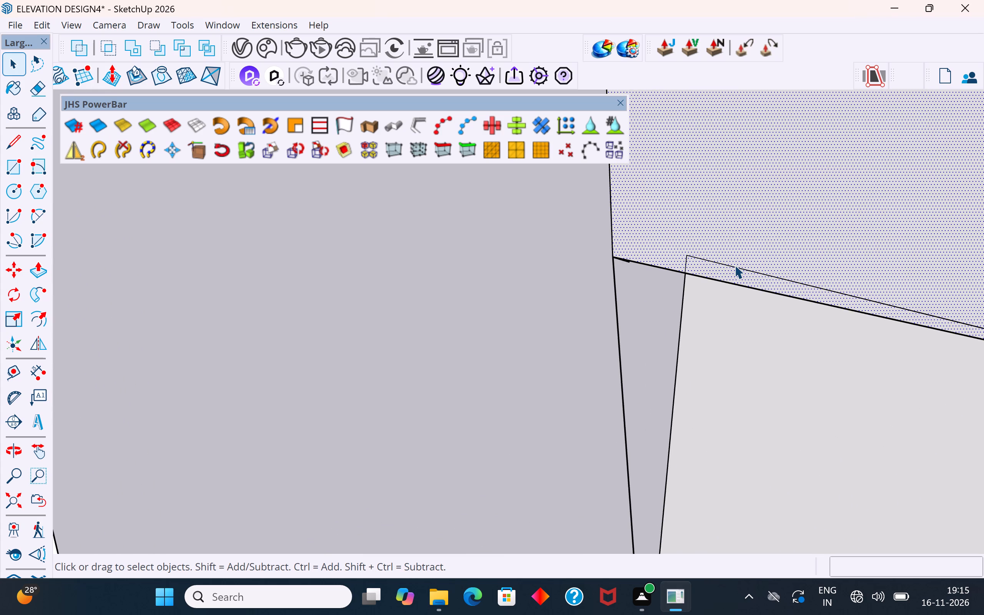
left_click(544, 282)
Inspect the gap between the arch leg and wall top from the outer side of the house.
scroll(543, 283, "down", 11)
middle_click_drag(562, 284, 313, 337)
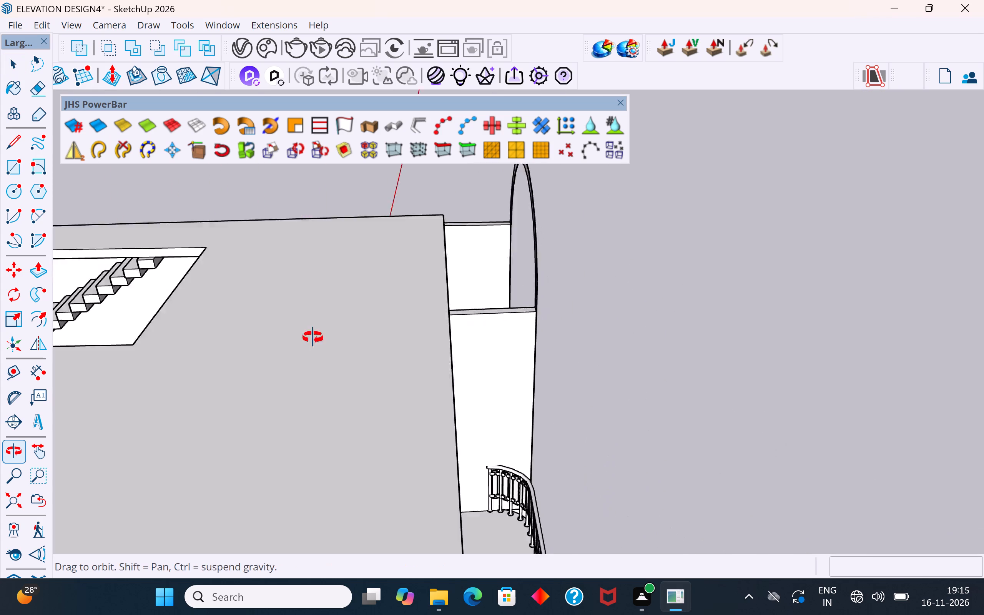
middle_click_drag(313, 337, 205, 355)
scroll(449, 282, "up", 12)
middle_click_drag(431, 421, 455, 393)
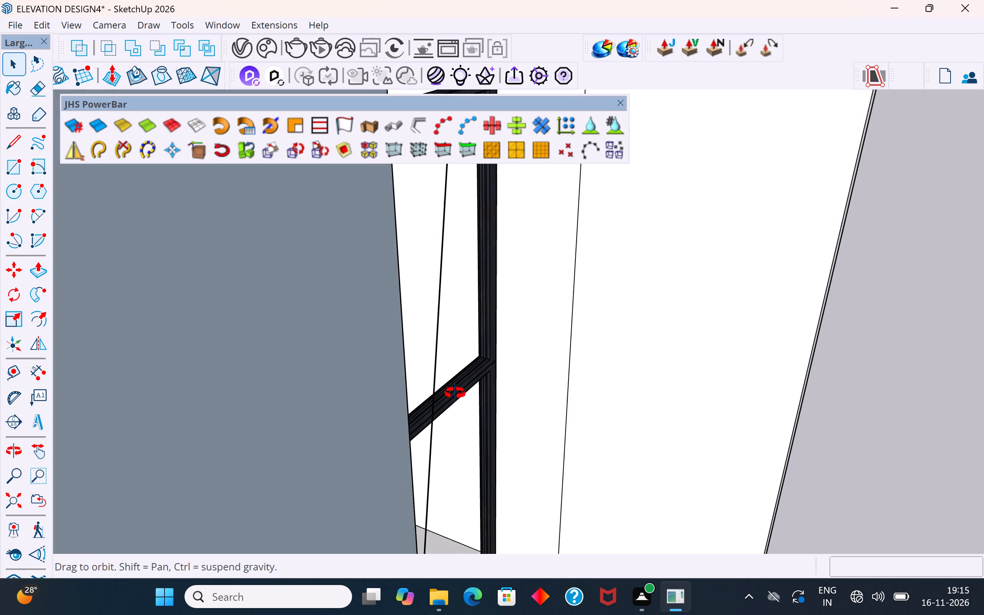
middle_click_drag(455, 393, 456, 392)
scroll(455, 392, "down", 6)
middle_click_drag(441, 425, 485, 299)
scroll(444, 409, "up", 2)
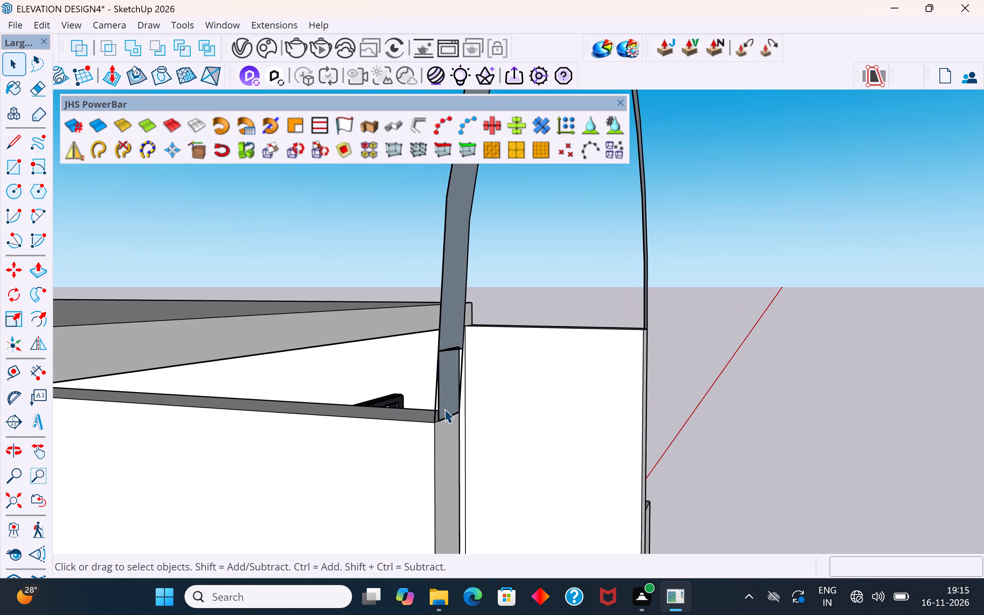
scroll(444, 409, "up", 4)
scroll(416, 424, "up", 2)
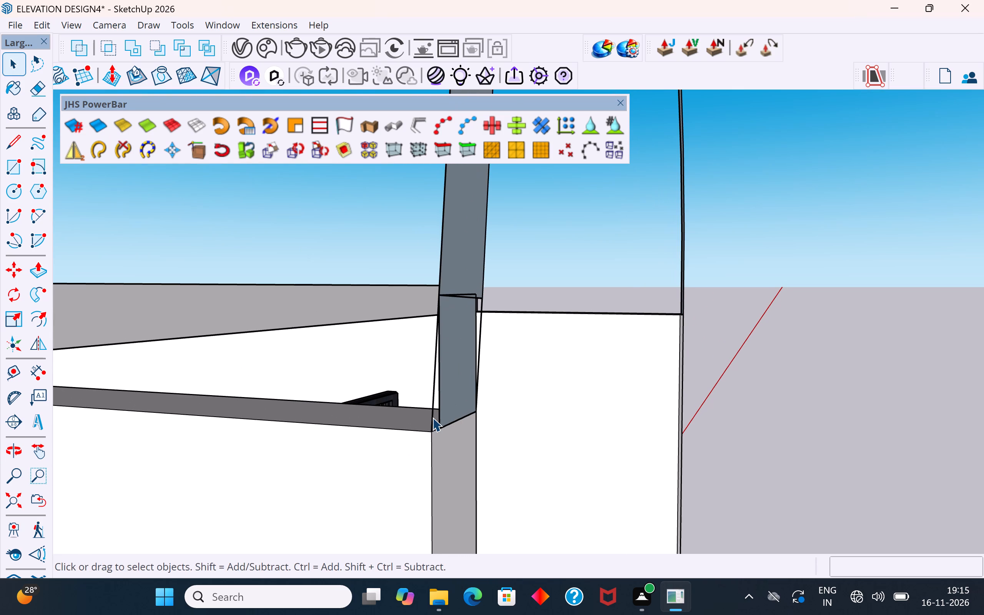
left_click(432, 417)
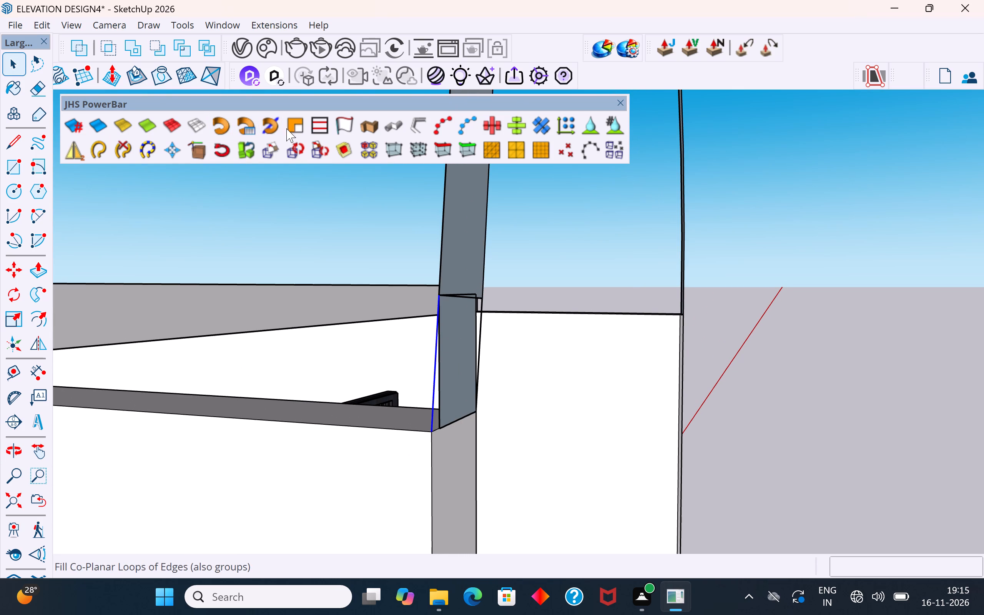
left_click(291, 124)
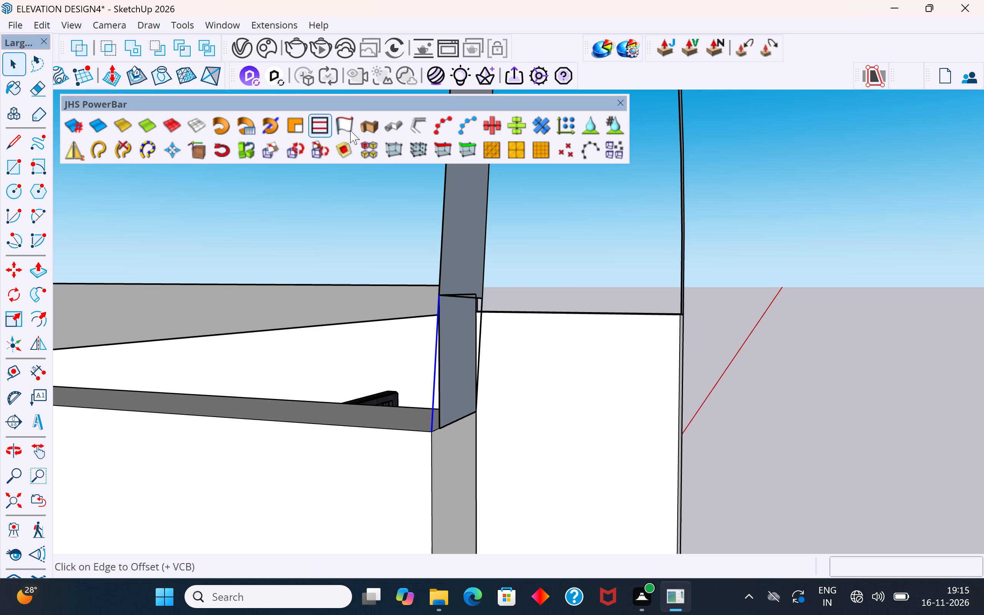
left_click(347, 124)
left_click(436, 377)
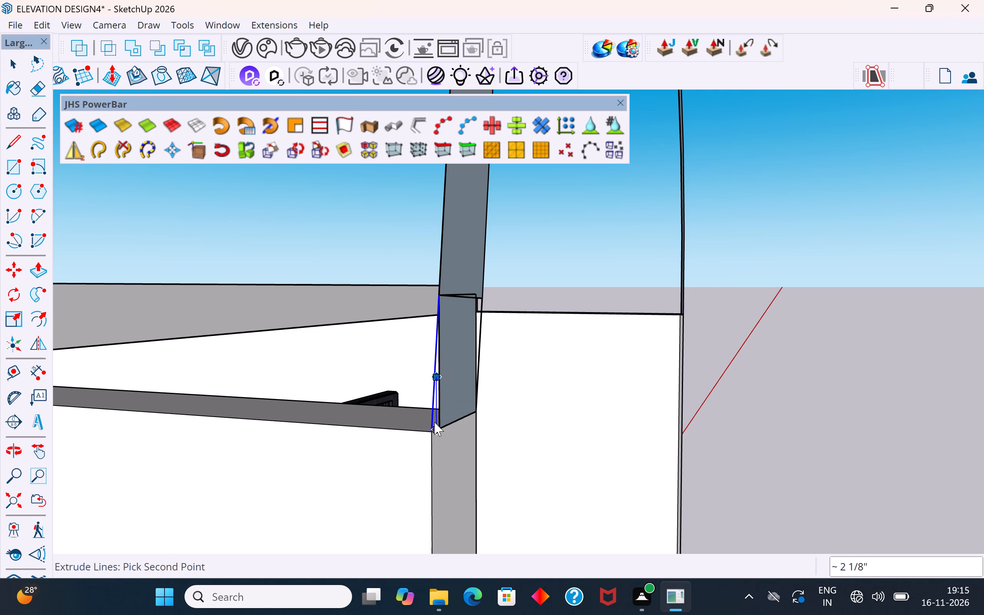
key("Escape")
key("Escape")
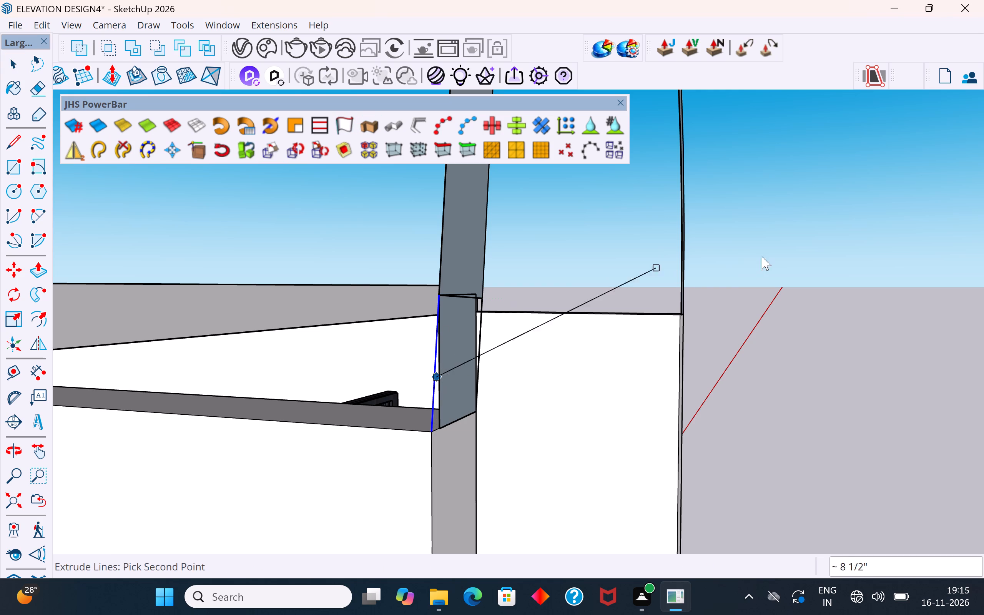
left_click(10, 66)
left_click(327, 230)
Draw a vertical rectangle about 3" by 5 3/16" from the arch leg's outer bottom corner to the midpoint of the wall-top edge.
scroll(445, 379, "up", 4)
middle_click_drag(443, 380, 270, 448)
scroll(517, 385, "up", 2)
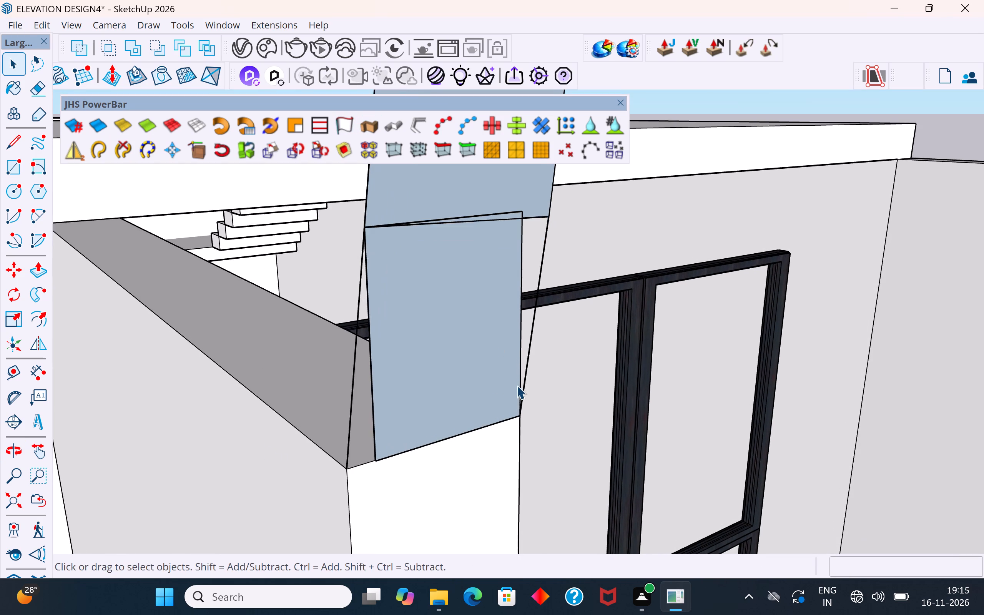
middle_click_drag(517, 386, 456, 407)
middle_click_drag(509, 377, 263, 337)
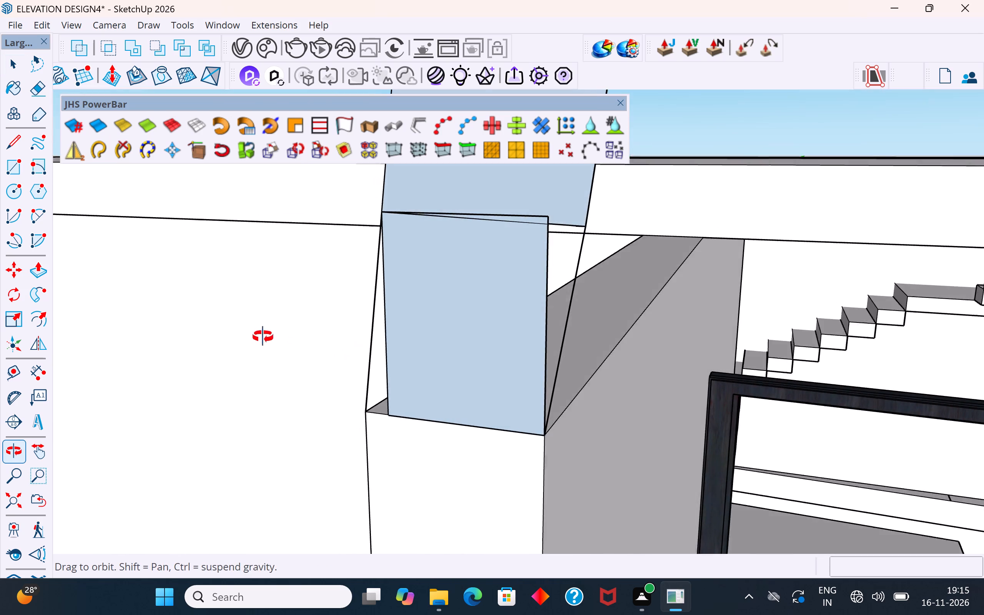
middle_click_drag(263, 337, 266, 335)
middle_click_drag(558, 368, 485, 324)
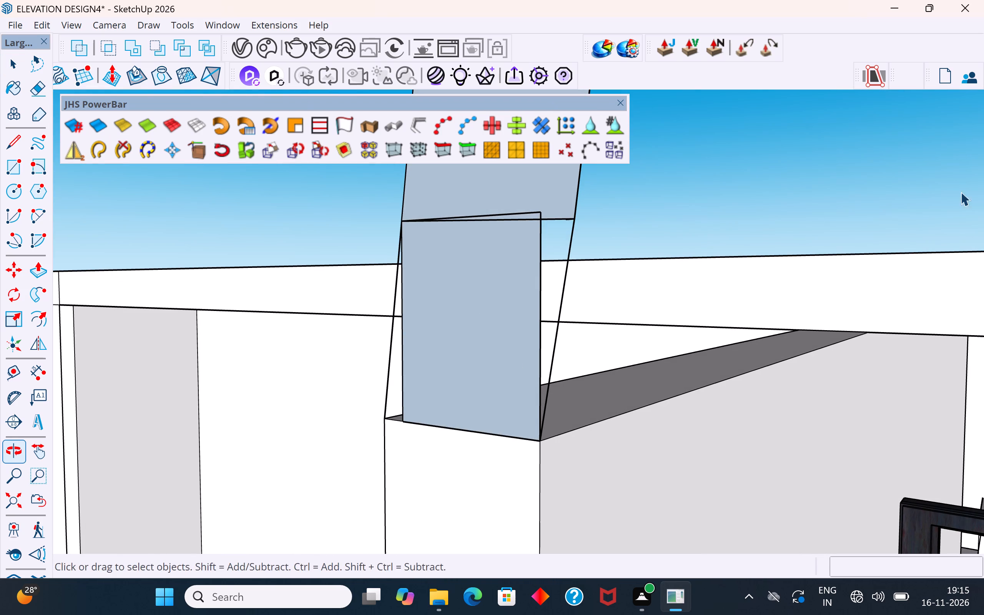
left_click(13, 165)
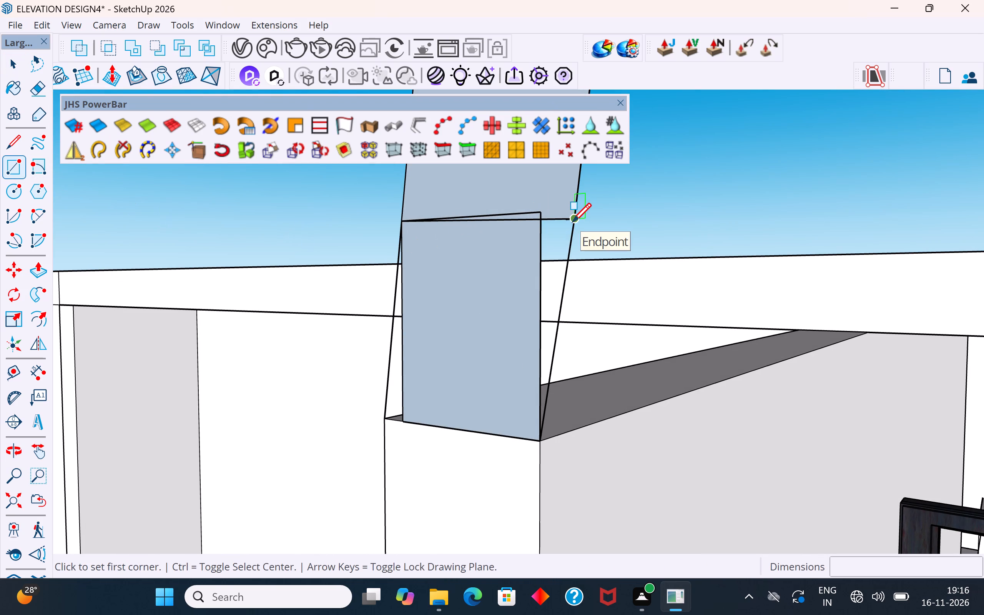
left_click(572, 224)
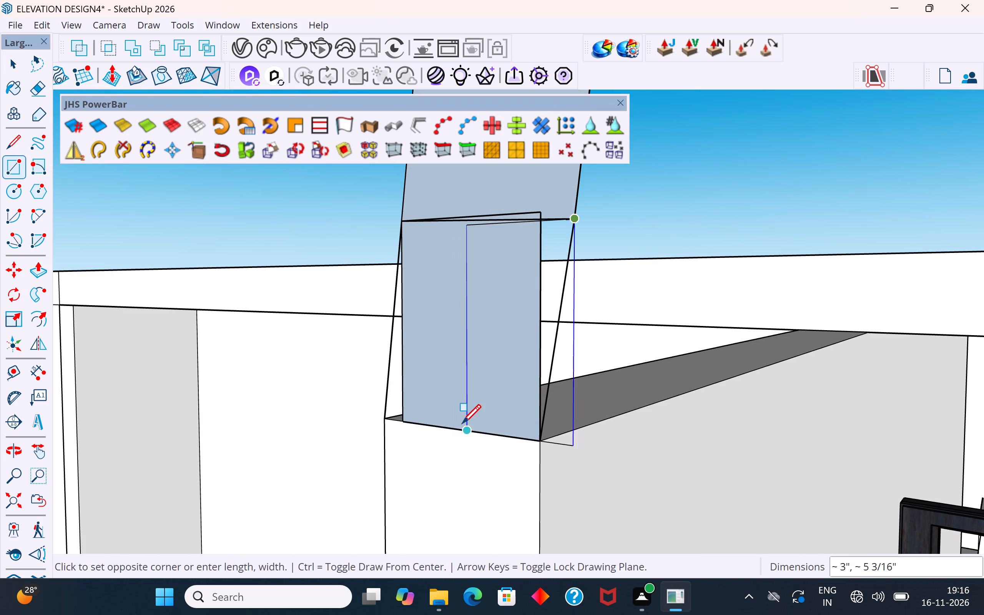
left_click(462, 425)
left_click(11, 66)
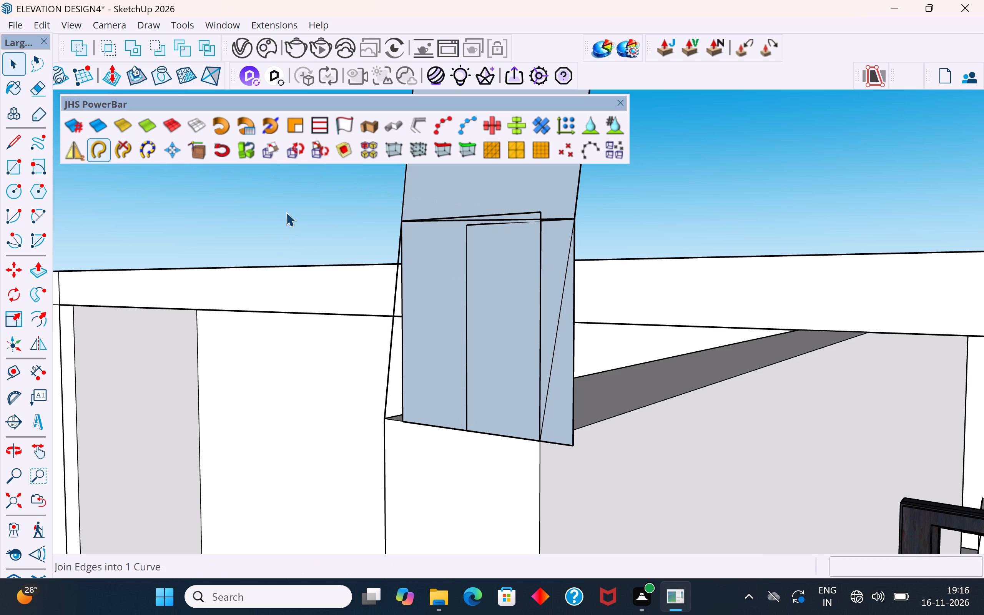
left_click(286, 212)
Draw a narrow vertical rectangle about 11/16" by 5 3/8" from the uncovered wall-top corner to the arch leg's nearest bottom corner.
middle_click_drag(393, 343, 422, 351)
left_click(5, 166)
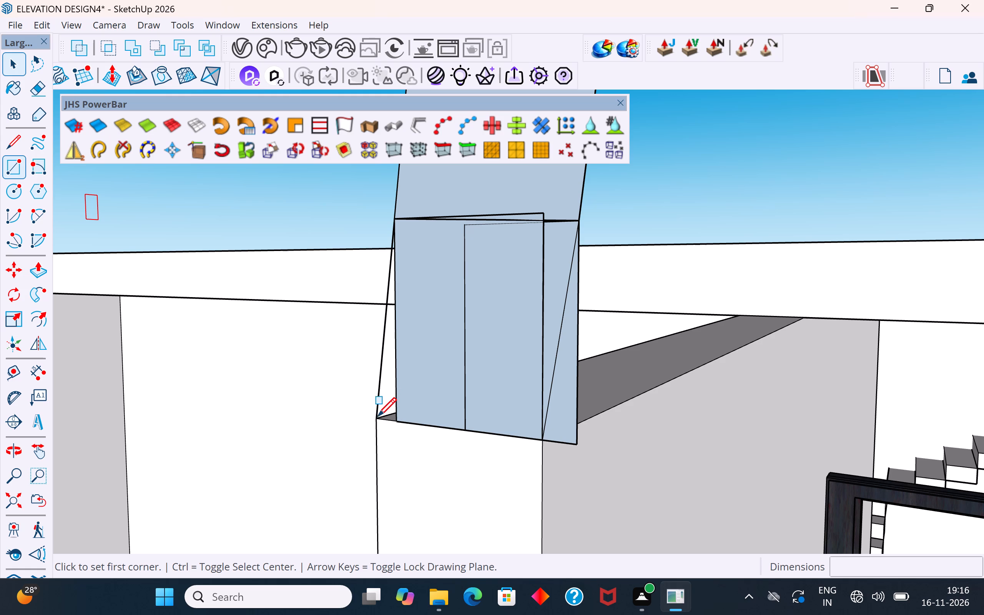
left_click_drag(377, 418, 382, 418)
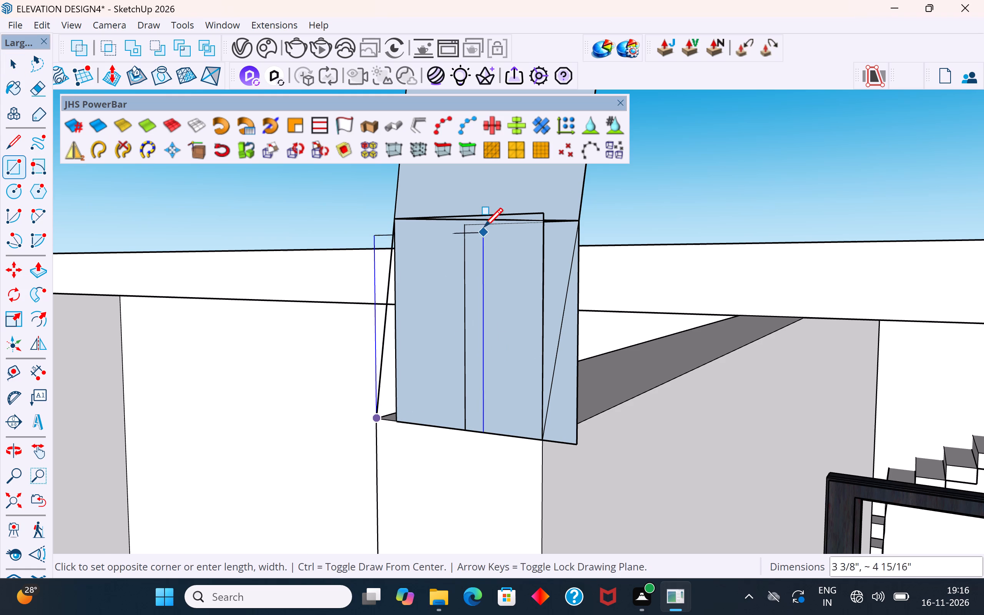
left_click(399, 221)
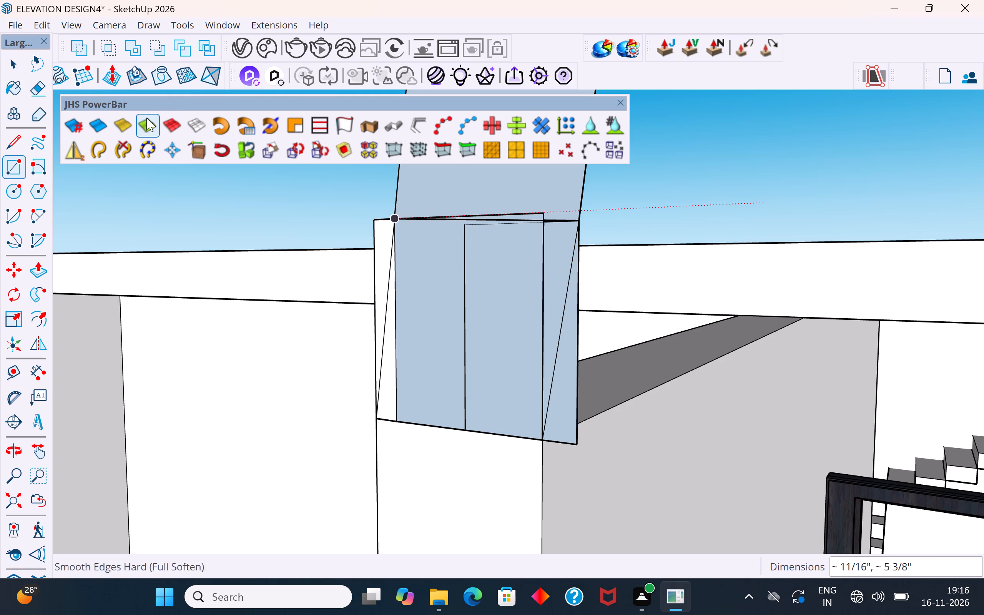
left_click(17, 62)
left_click(219, 214)
Delete the narrow rectangle's triangular face and the two edges that overhang the slanted line between arch leg and wall top.
middle_click_drag(388, 329, 497, 342)
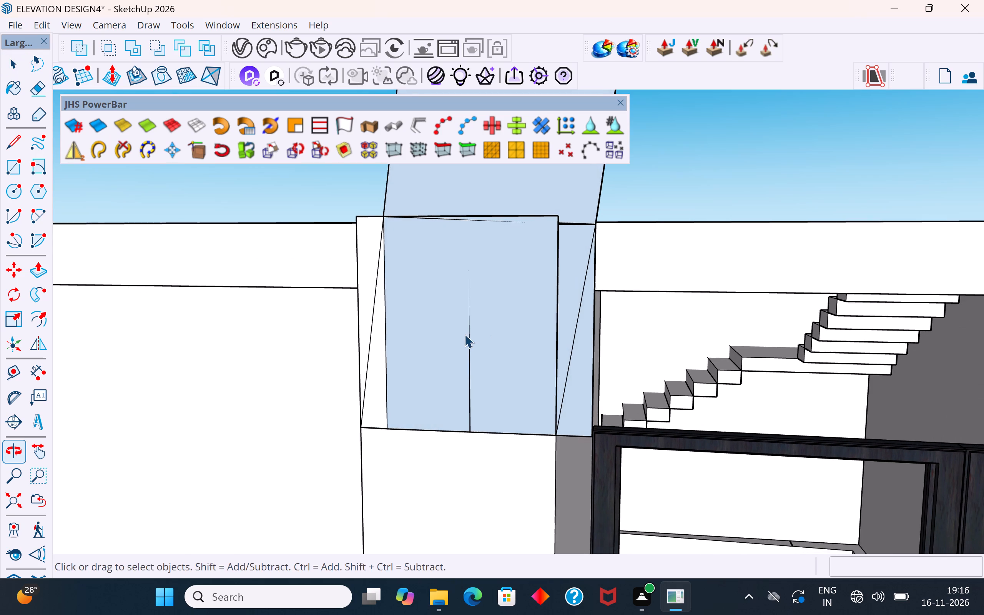
middle_click_drag(495, 345, 952, 369)
middle_click_drag(412, 422, 747, 405)
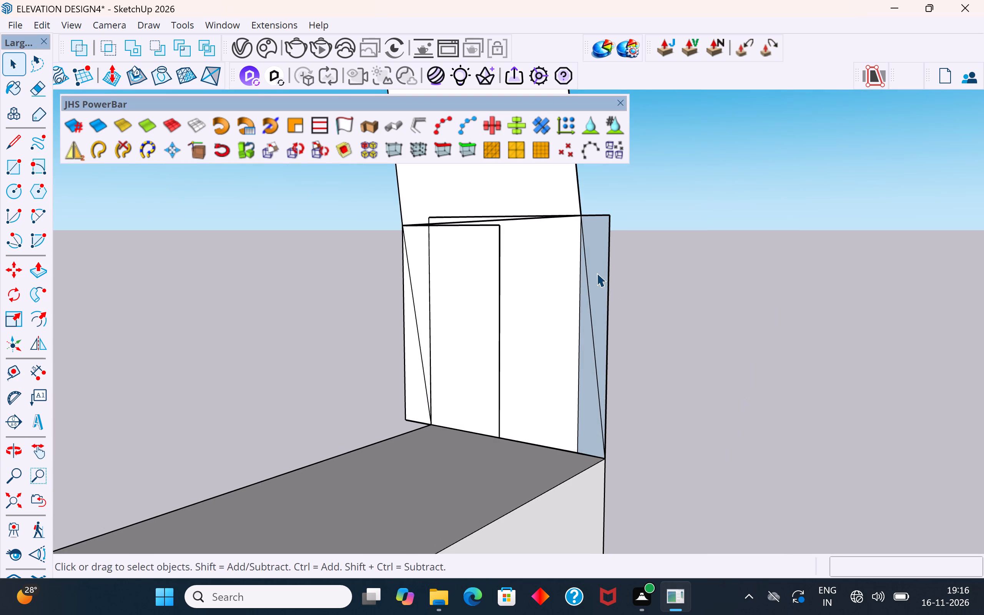
left_click(597, 273)
key("Delete")
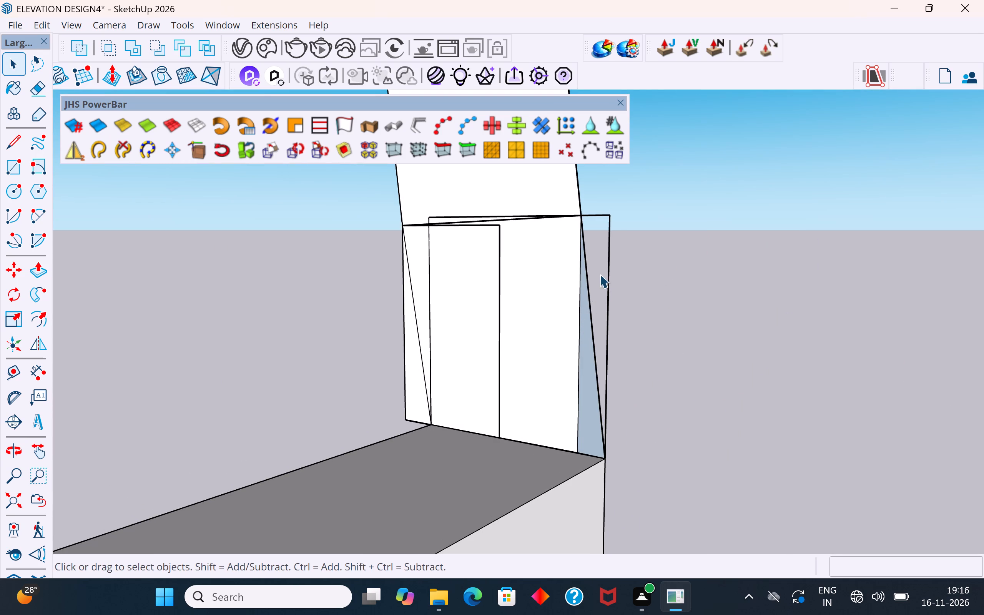
left_click(607, 249)
key("Delete")
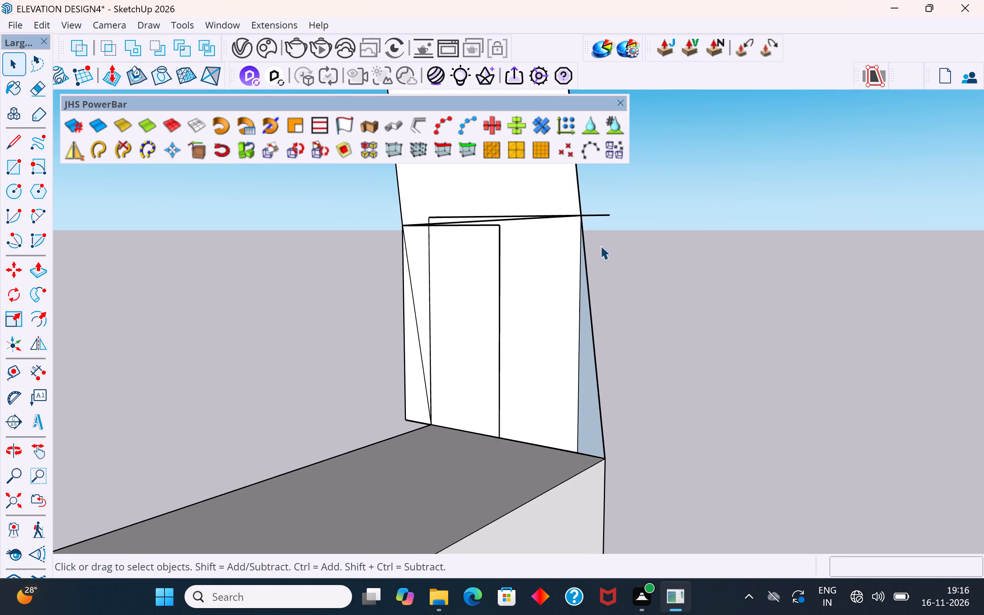
left_click(599, 214)
key("Delete")
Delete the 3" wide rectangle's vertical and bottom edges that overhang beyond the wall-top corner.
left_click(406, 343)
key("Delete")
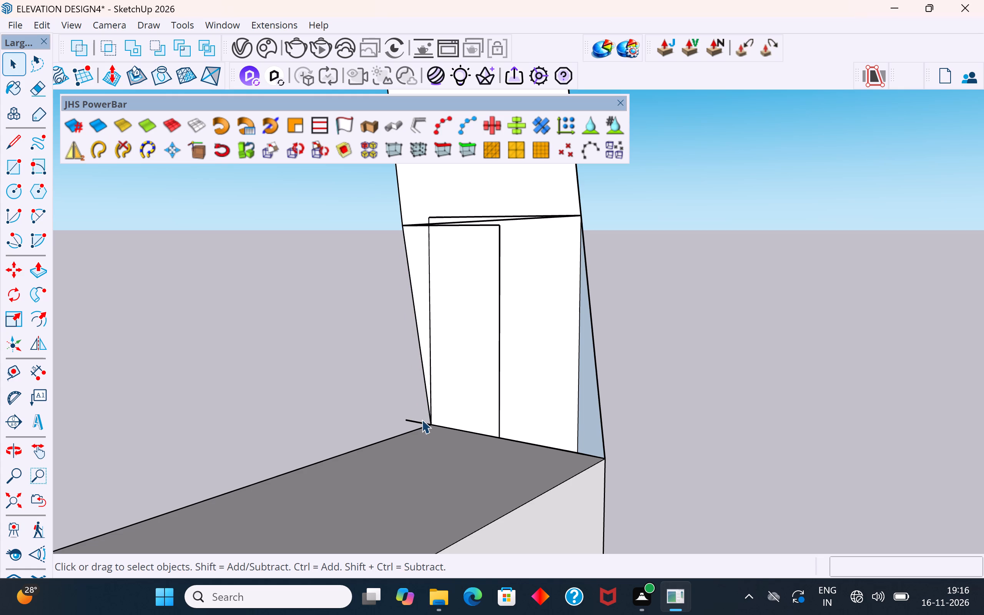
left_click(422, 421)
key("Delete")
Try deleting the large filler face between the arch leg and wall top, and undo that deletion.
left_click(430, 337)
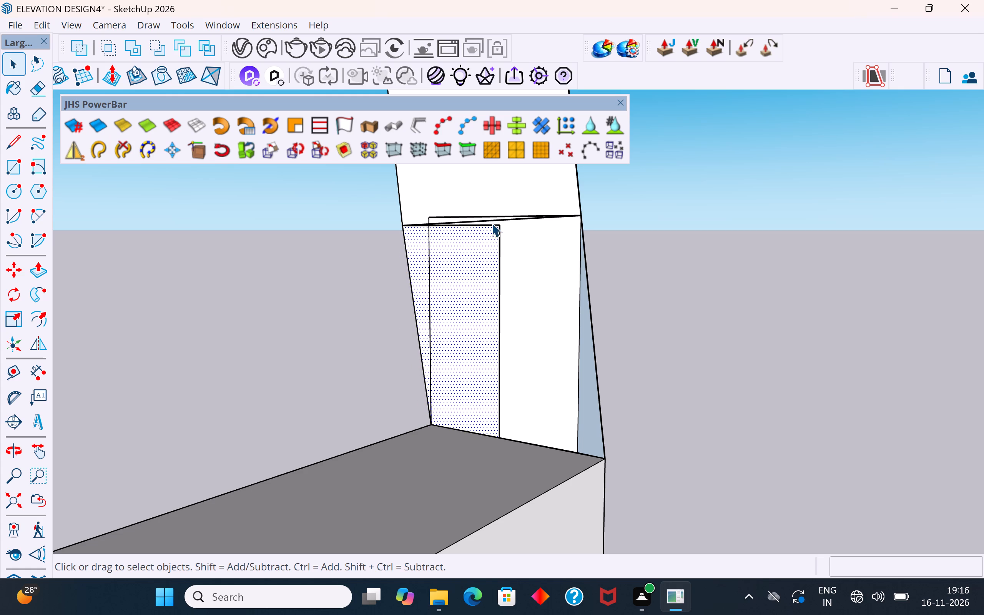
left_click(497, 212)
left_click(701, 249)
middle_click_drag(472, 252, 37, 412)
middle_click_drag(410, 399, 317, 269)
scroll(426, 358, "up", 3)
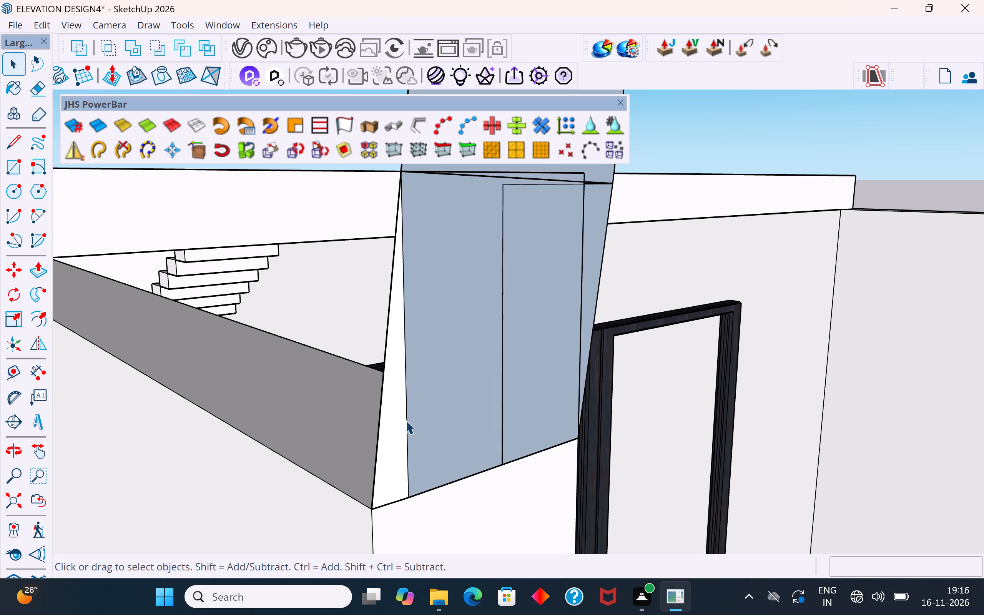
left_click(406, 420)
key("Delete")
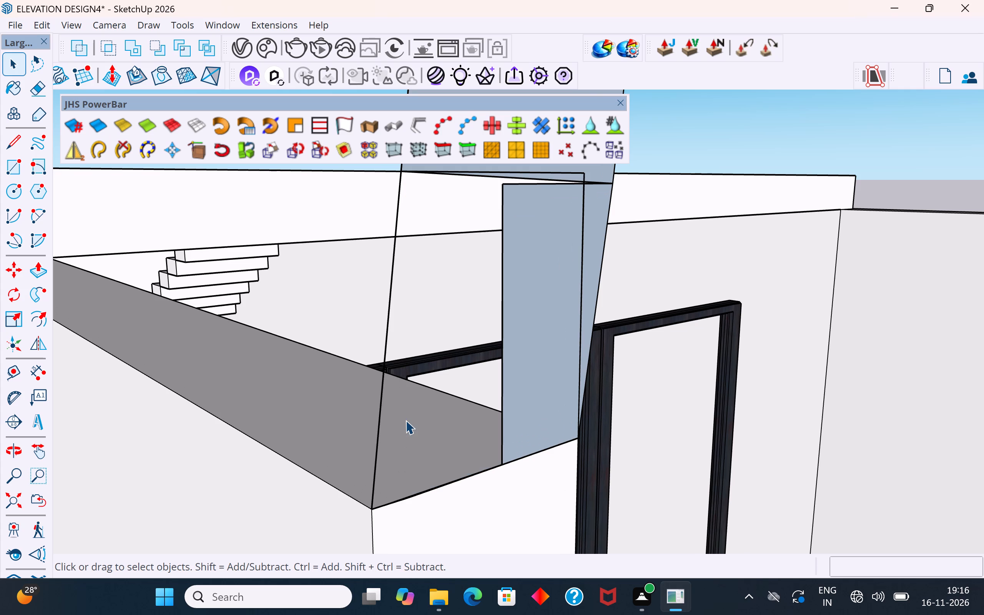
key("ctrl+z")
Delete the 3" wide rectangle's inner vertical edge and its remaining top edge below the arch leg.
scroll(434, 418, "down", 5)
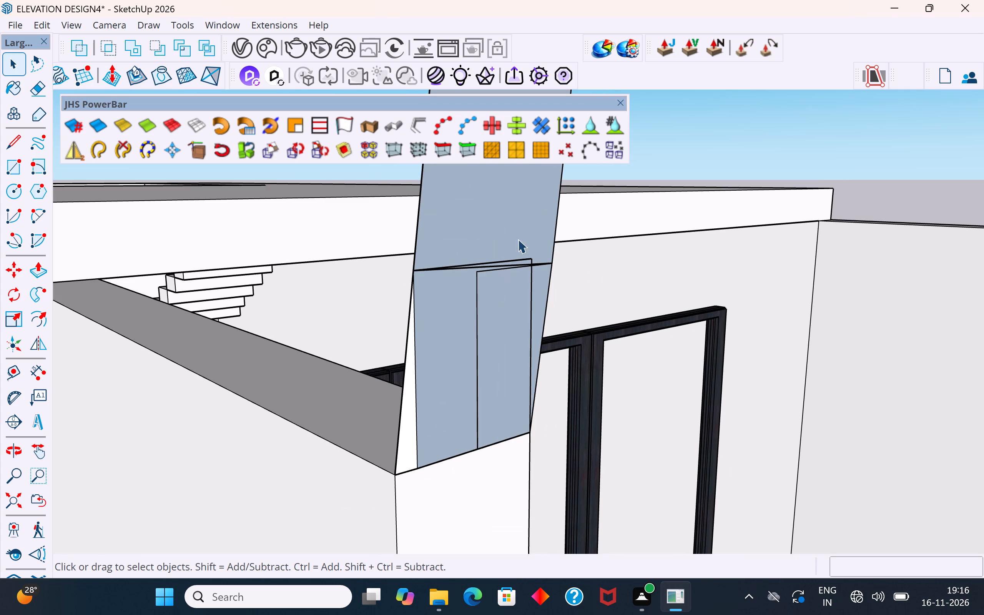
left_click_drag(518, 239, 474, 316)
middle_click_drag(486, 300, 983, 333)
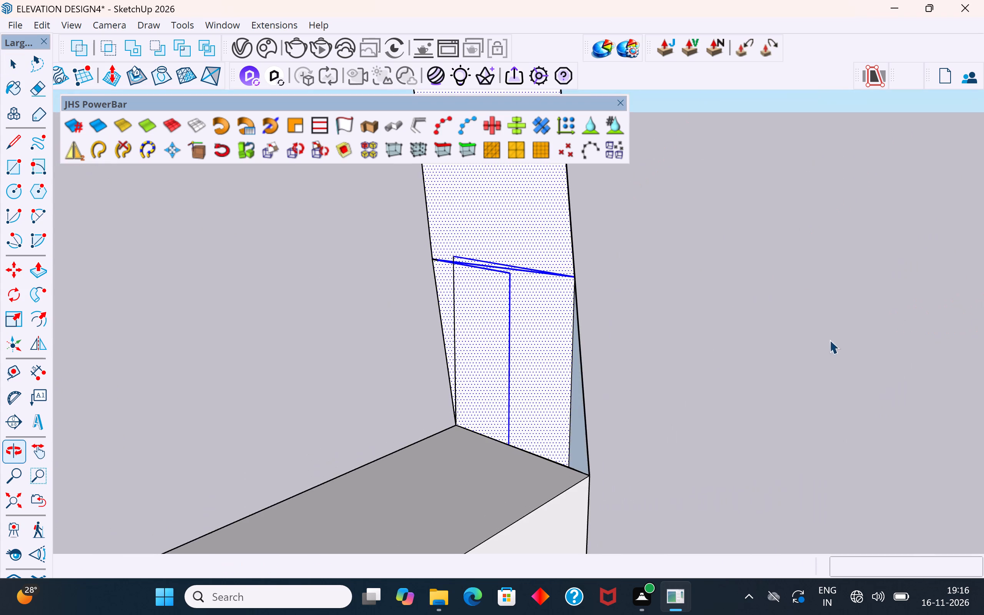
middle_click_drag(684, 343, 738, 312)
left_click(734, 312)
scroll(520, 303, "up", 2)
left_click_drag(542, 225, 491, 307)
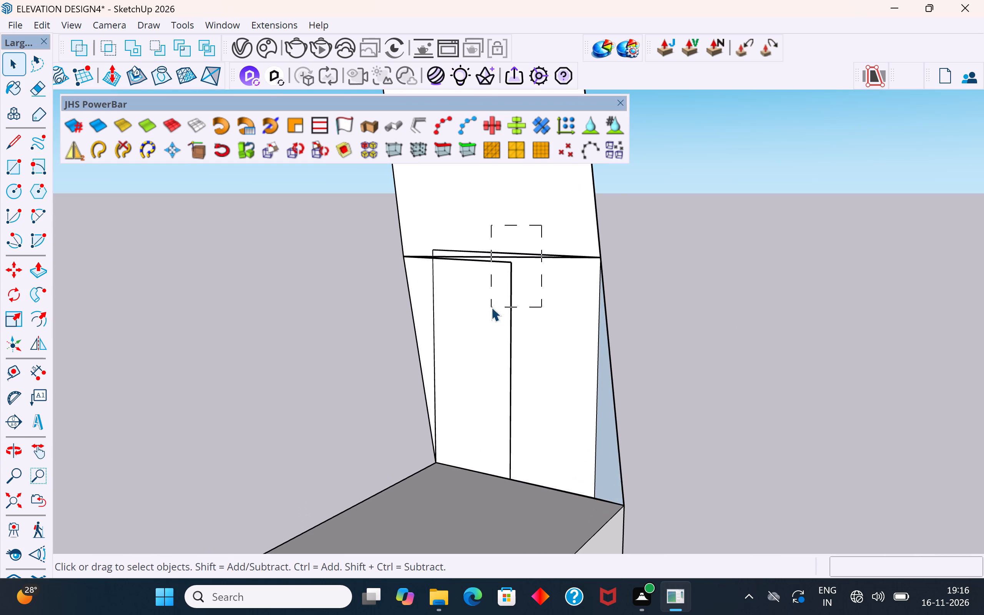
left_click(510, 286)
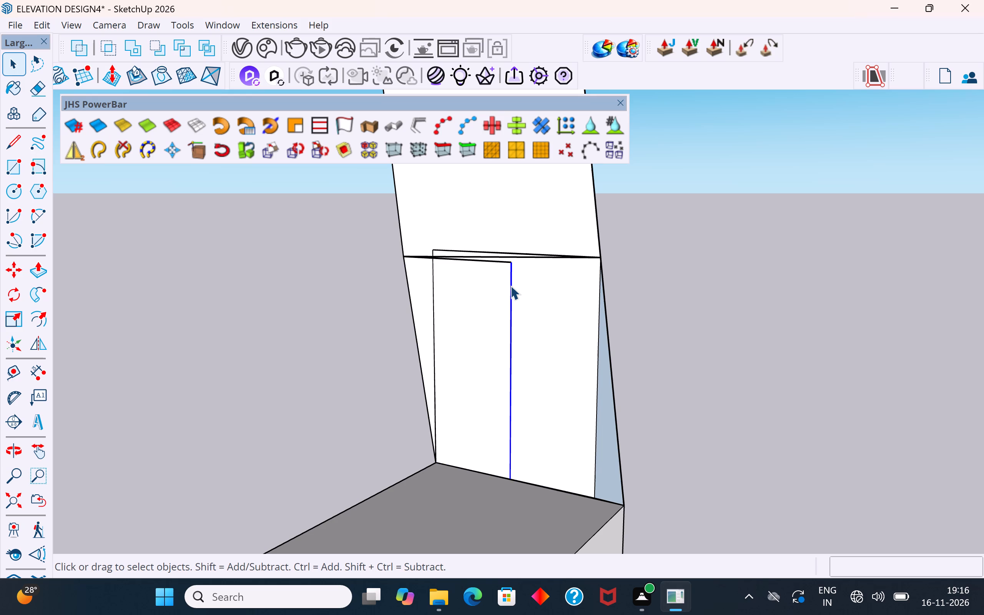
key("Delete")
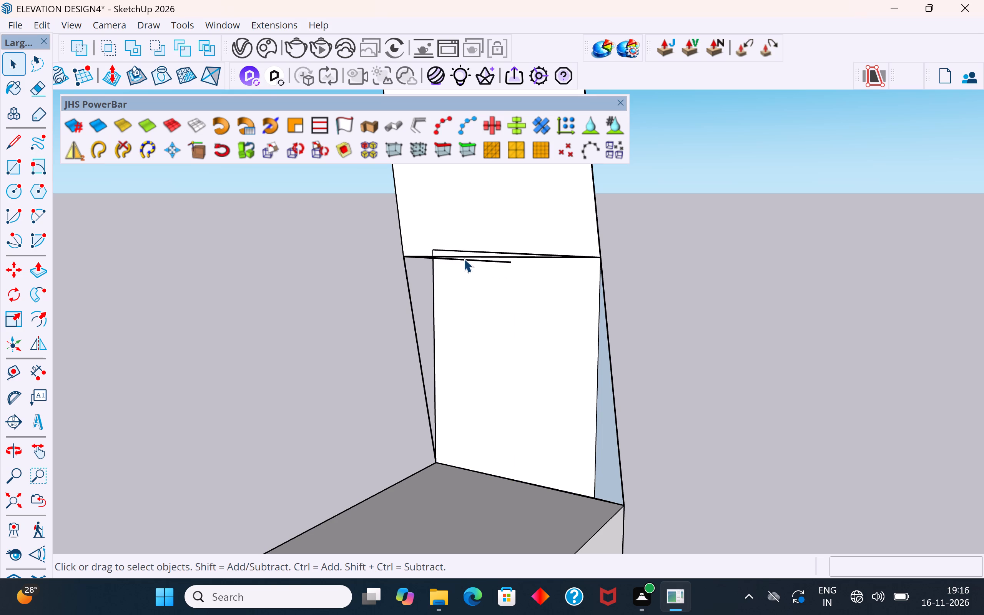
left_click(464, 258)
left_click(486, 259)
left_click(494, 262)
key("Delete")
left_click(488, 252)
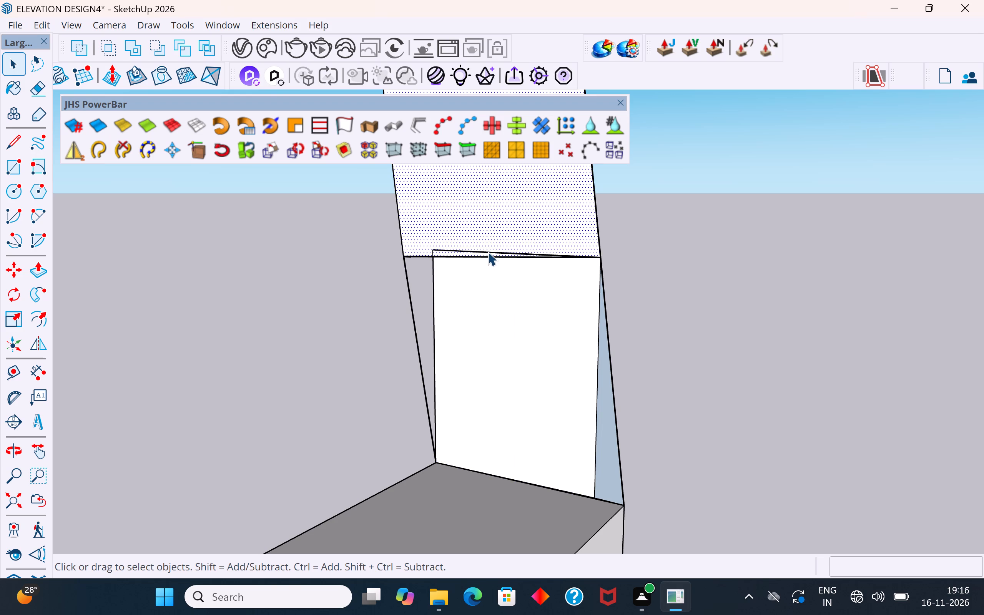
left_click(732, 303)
Draw a vertical rectangle about 3" by 5 3/16" from the arch leg's open bottom corner to the wall-top edge's midpoint.
middle_click_drag(452, 358, 752, 349)
middle_click_drag(208, 350, 236, 346)
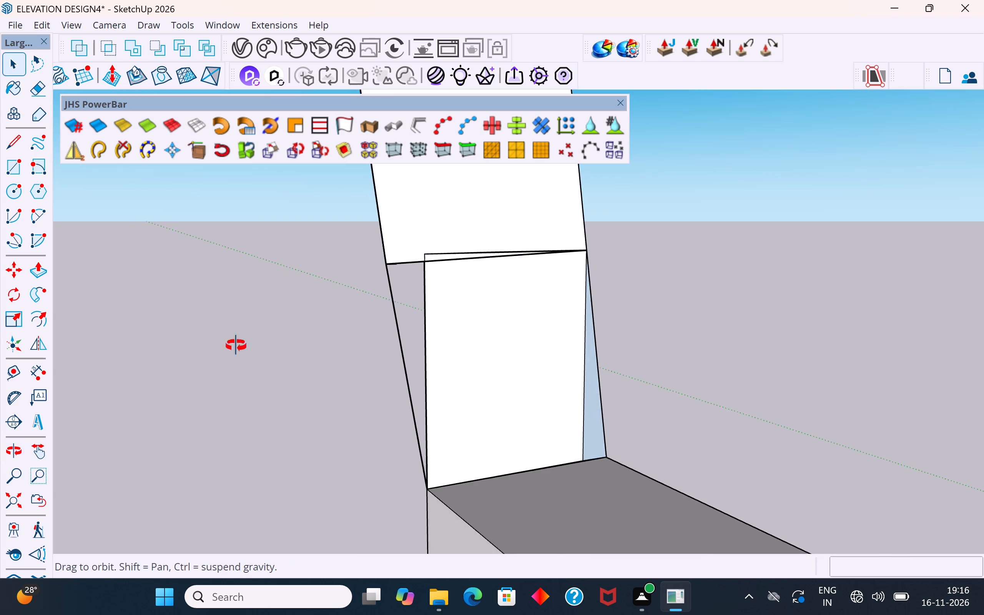
middle_click_drag(236, 346, 239, 403)
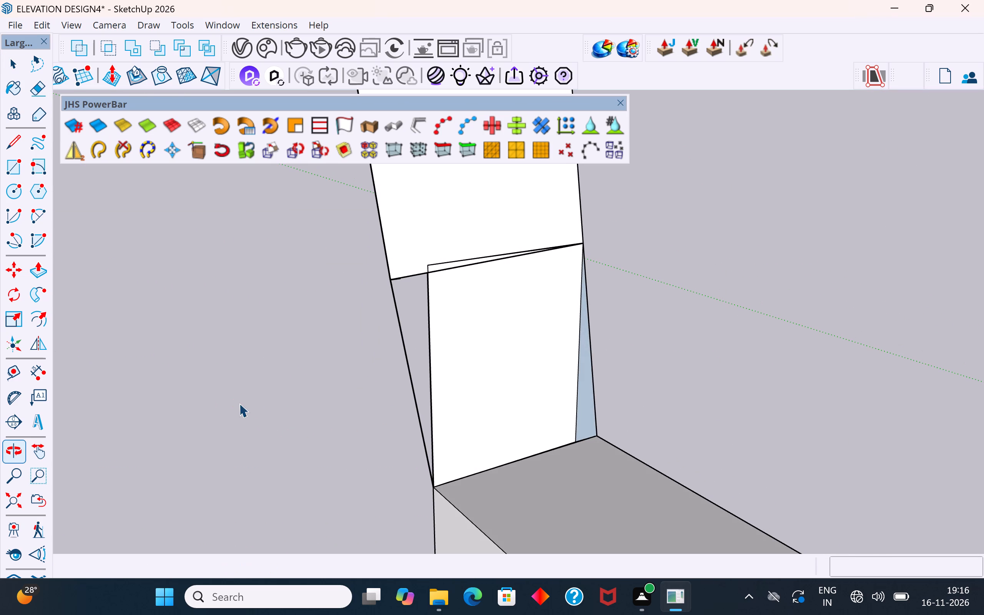
left_click(20, 166)
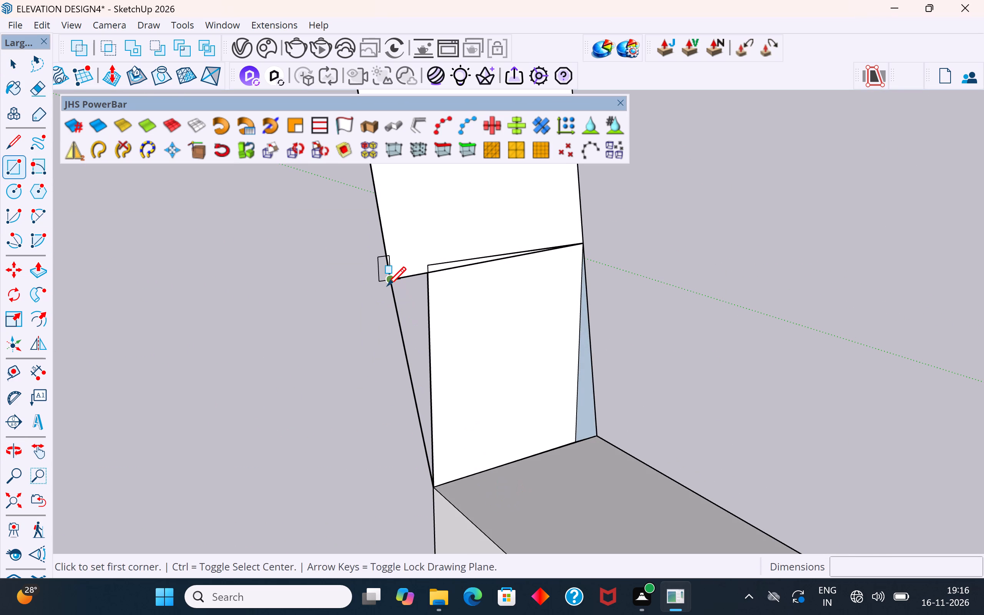
left_click(387, 288)
left_click(511, 457)
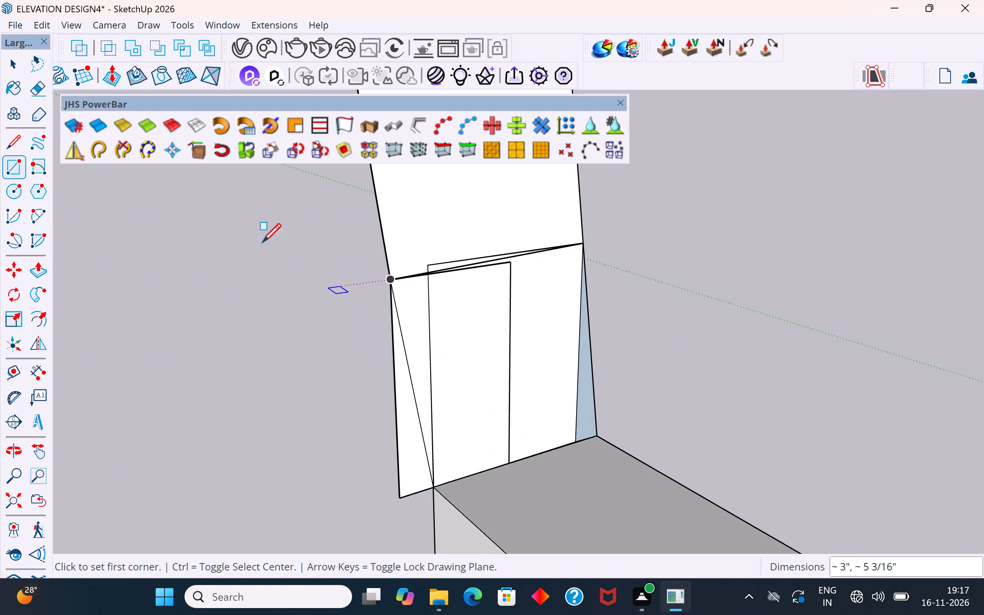
left_click(19, 65)
left_click(369, 416)
Delete the new rectangle's triangular face and its two edges overhanging the slanted line beyond the wall-top corner.
left_click(422, 445)
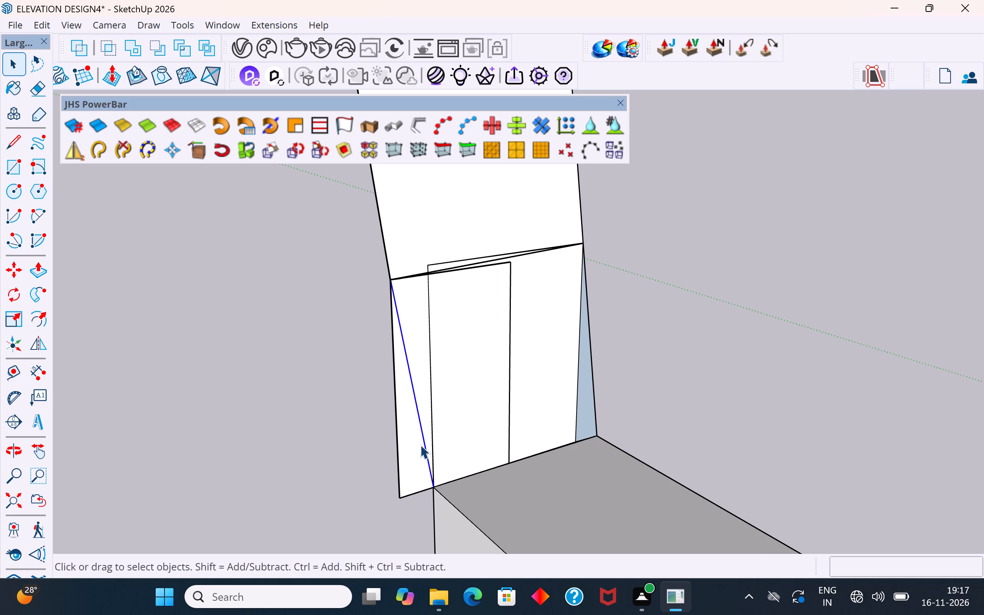
left_click(412, 447)
key("Delete")
left_click_drag(398, 433, 363, 514)
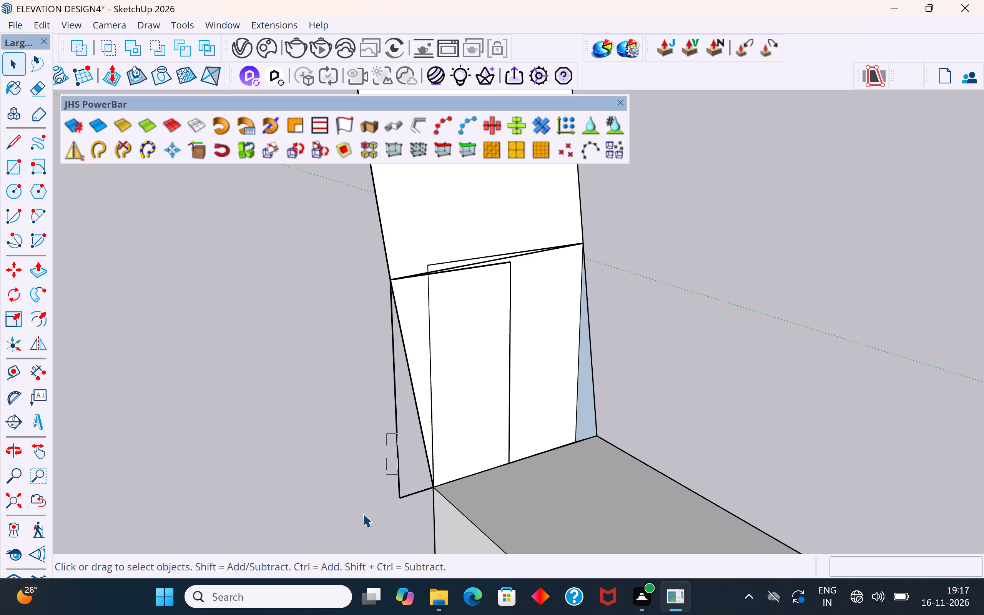
left_click_drag(363, 514, 362, 514)
key("Delete")
left_click_drag(406, 490, 395, 510)
key("Delete")
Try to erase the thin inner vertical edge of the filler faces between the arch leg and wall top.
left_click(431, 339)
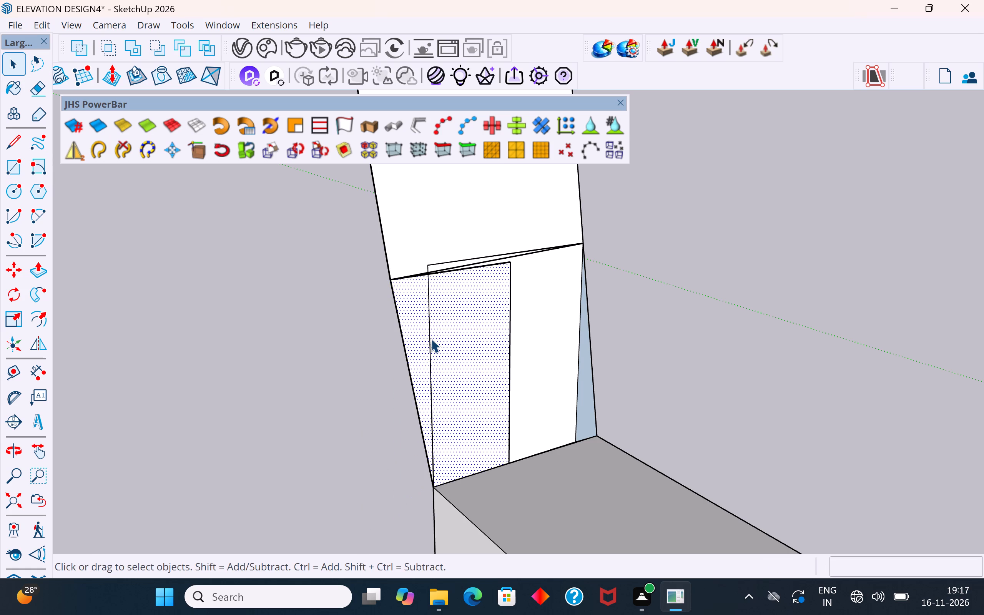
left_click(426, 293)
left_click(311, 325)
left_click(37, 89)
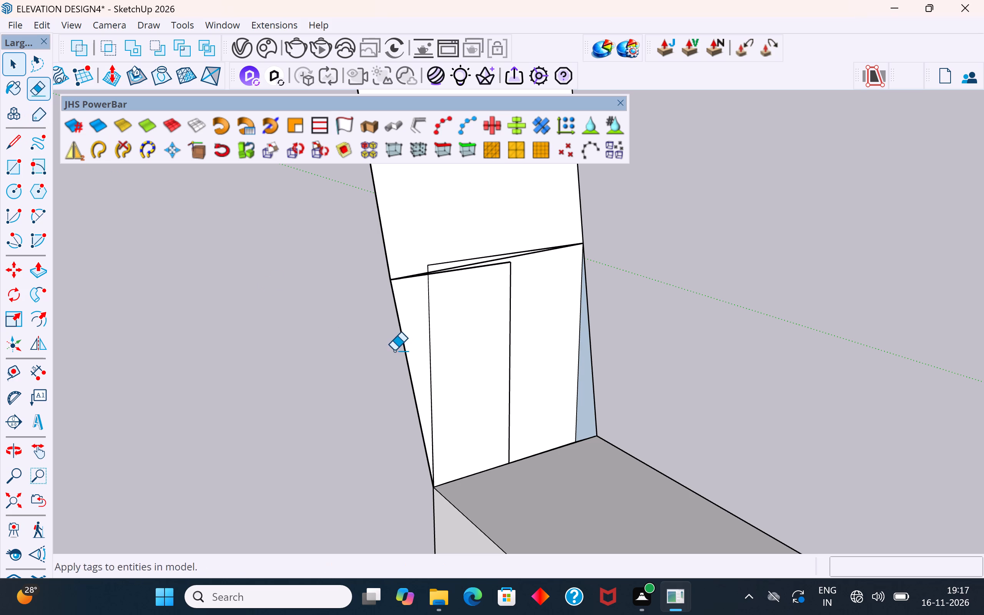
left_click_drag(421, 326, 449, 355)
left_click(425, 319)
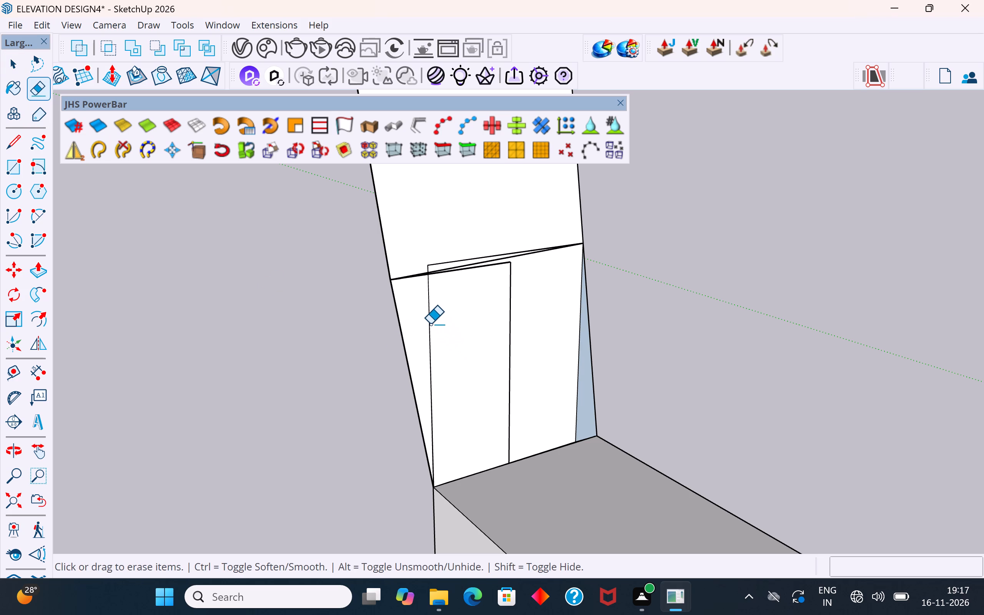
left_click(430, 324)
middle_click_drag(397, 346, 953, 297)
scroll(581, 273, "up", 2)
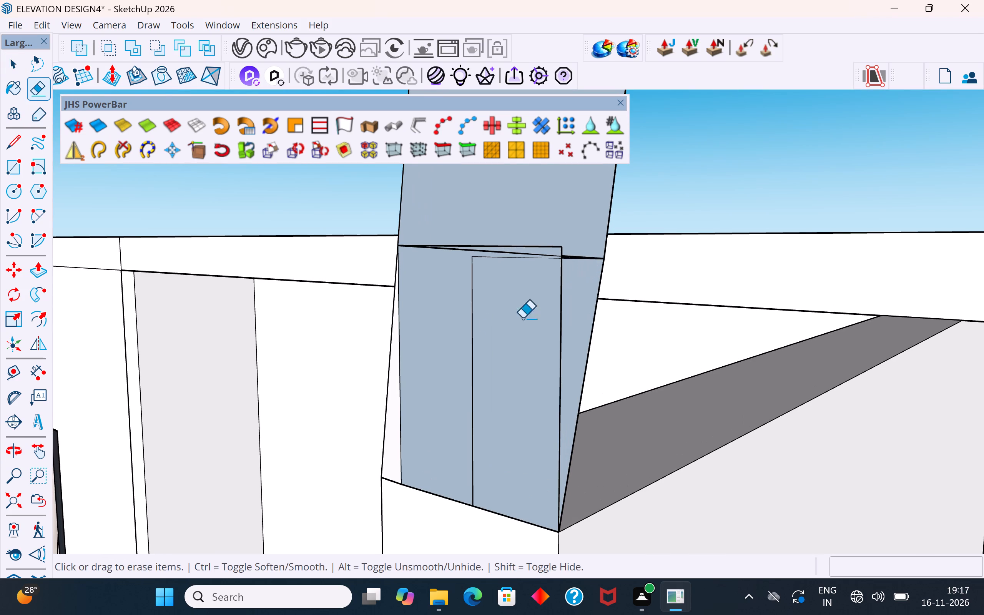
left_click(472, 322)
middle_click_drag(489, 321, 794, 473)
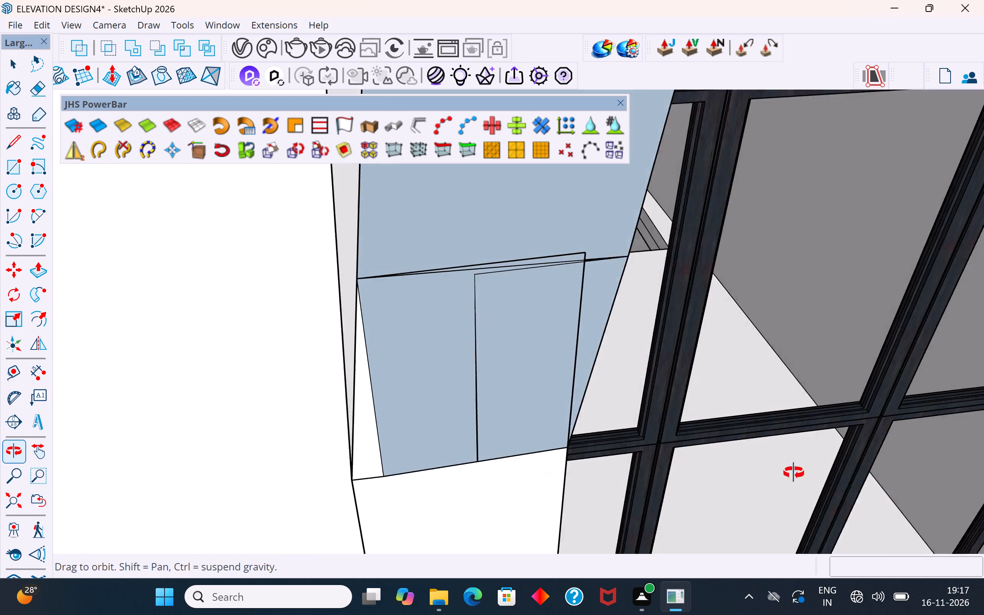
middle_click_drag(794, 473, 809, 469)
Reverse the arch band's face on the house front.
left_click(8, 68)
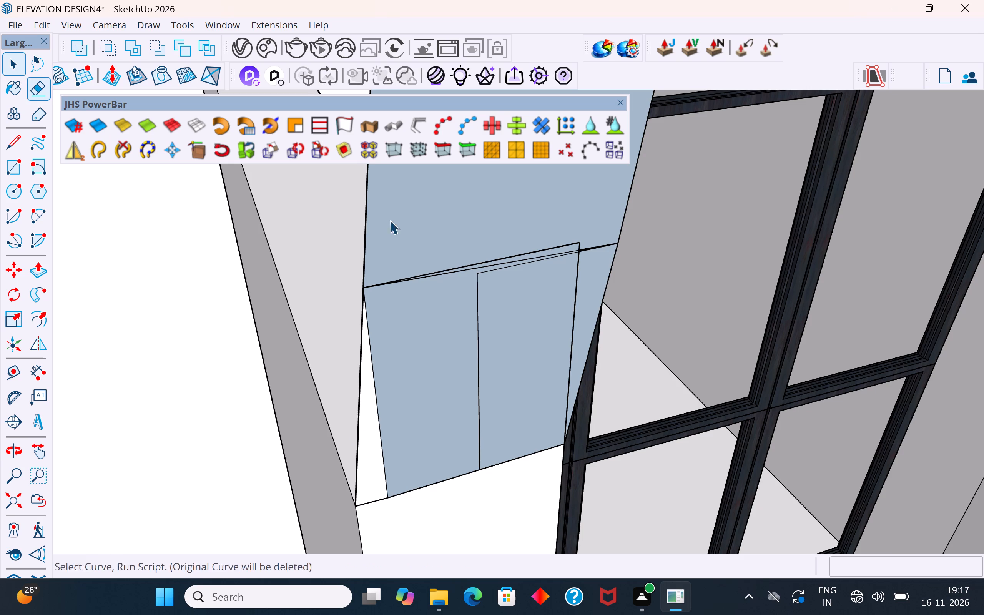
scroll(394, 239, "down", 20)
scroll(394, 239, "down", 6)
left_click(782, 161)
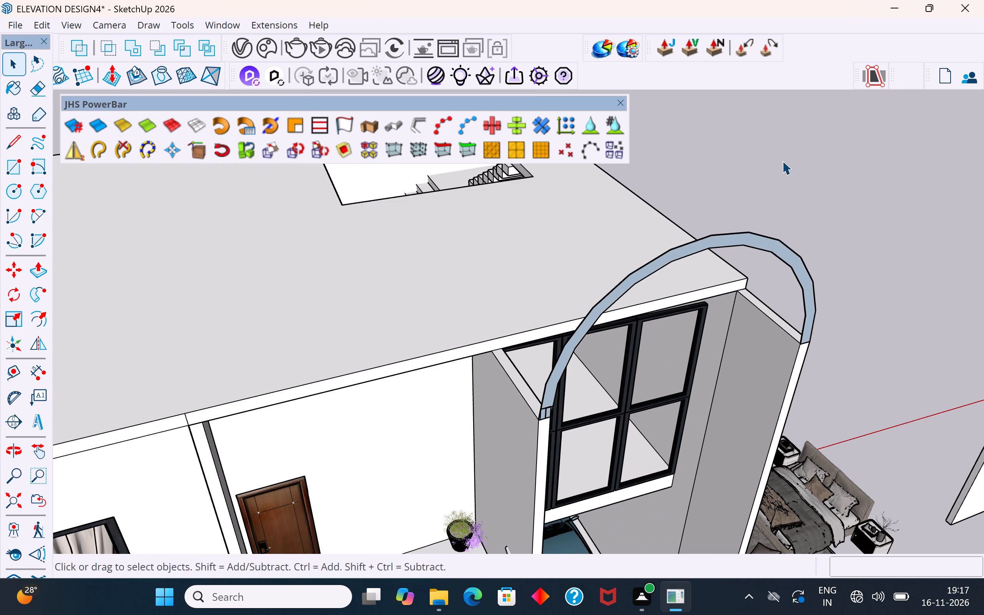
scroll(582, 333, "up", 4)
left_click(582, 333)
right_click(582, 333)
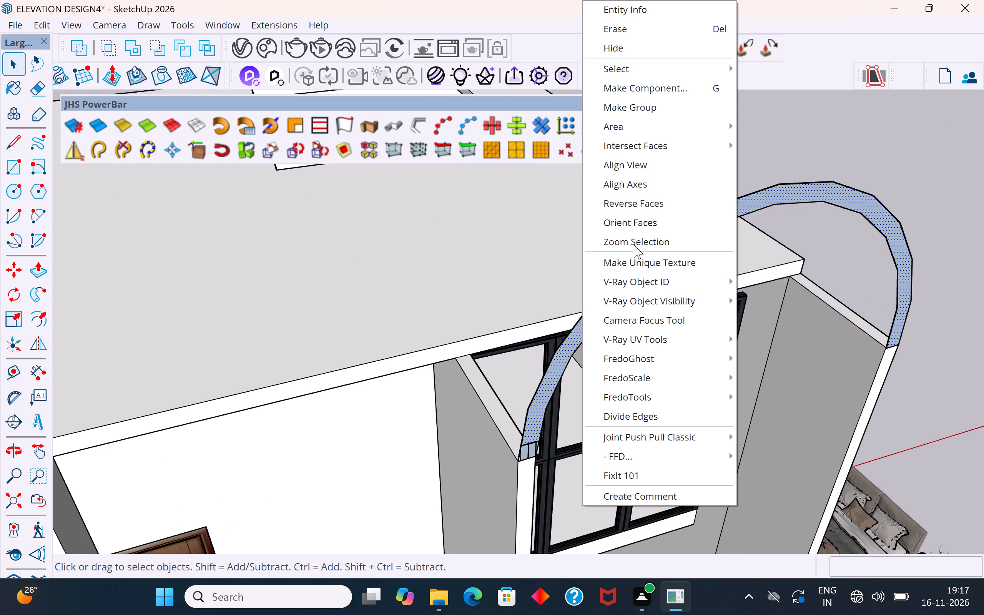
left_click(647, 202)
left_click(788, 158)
Delete the filler's top edges, inner vertical edge and remaining sliver edge below the arch leg, clearing its patchwork faces.
scroll(518, 504, "up", 3)
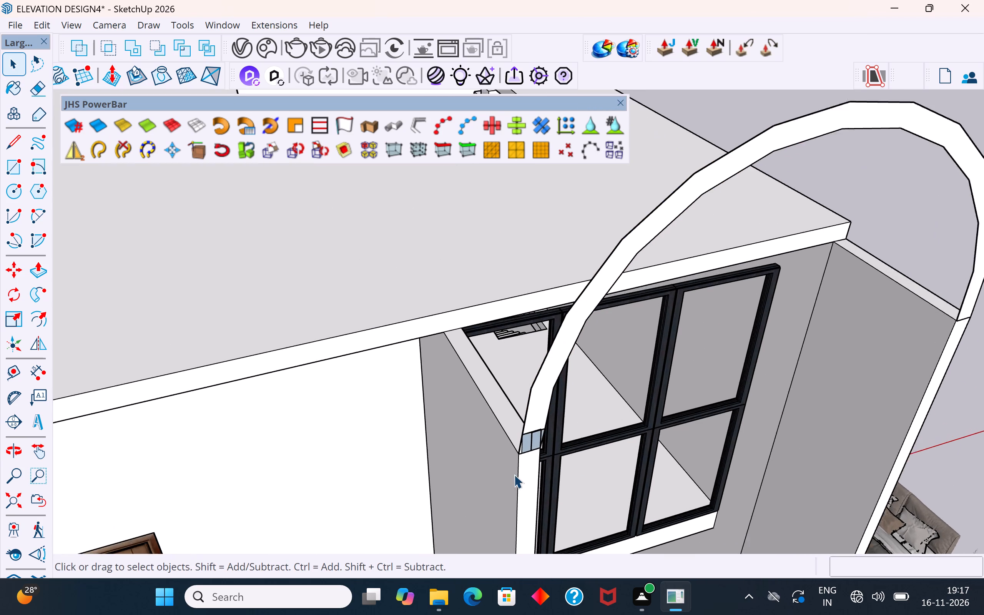
scroll(514, 474, "up", 11)
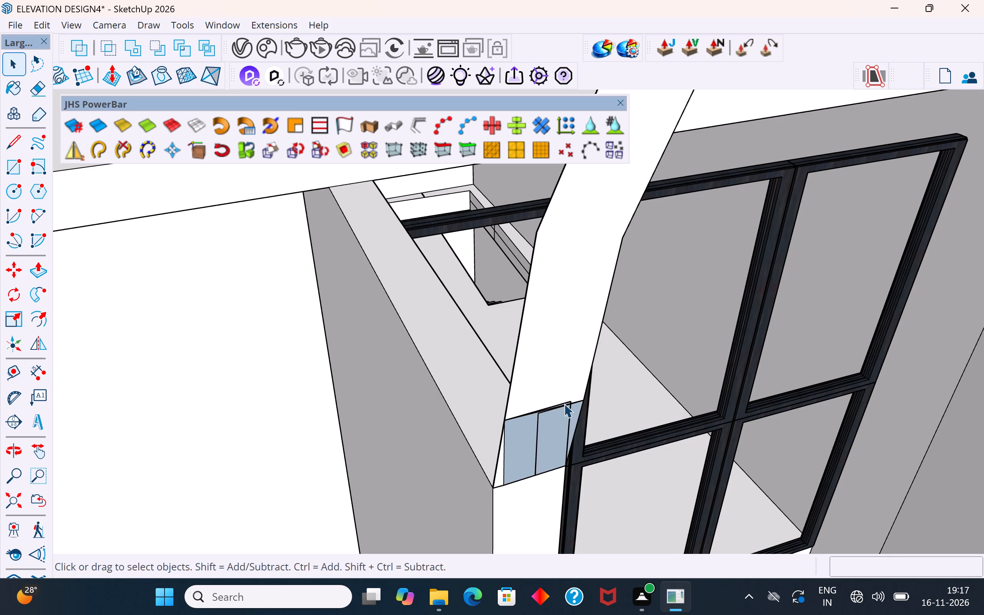
scroll(564, 404, "up", 3)
middle_click_drag(558, 425, 568, 351)
left_click(539, 433)
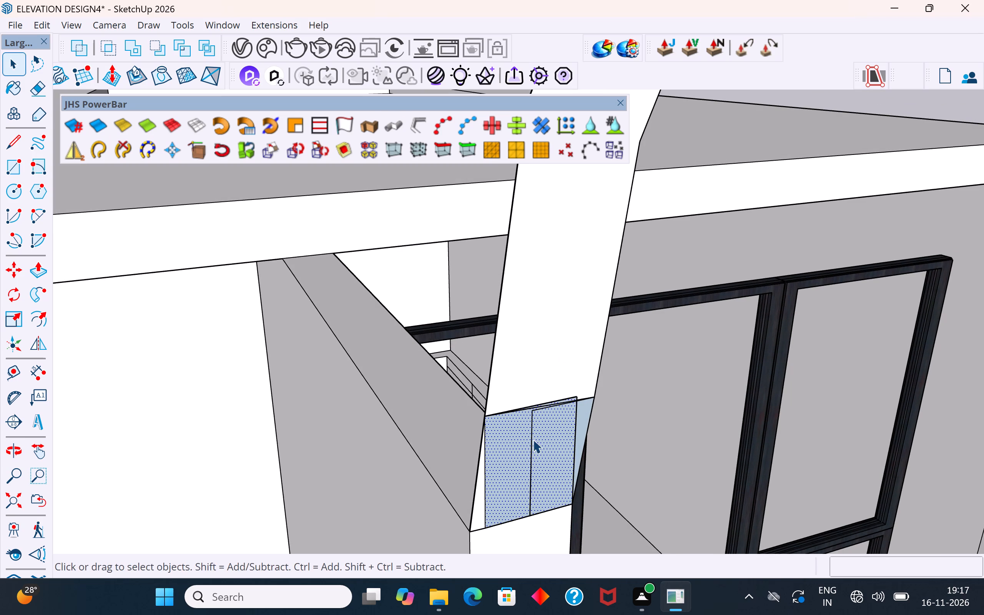
left_click(561, 397)
triple_click(564, 399)
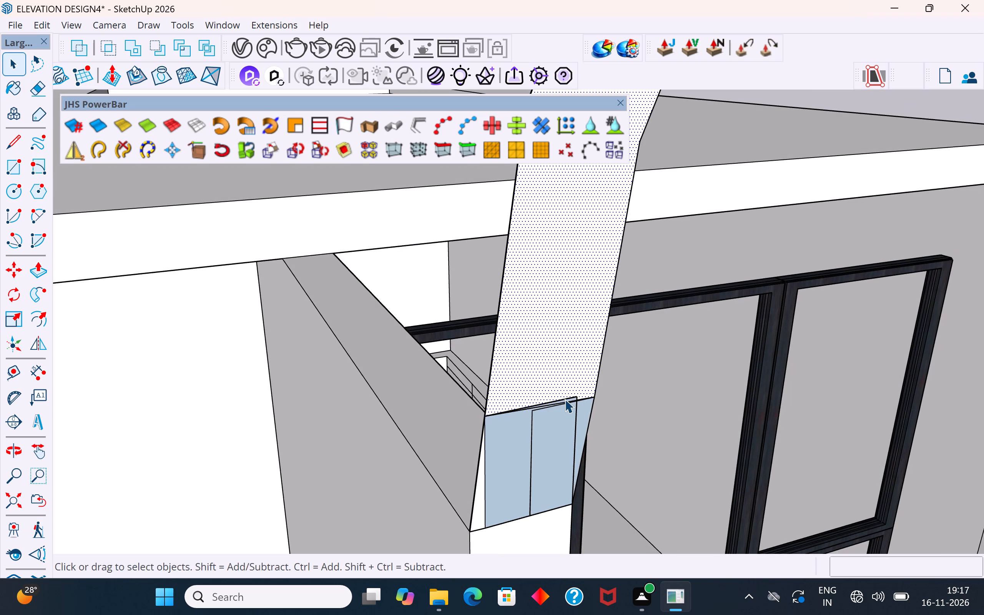
left_click(565, 399)
key("Delete")
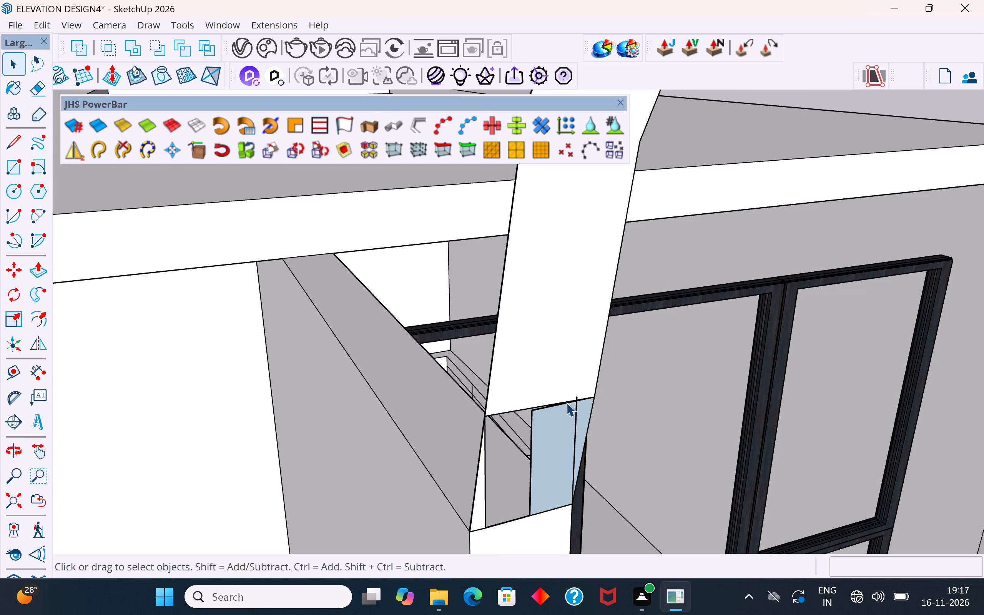
left_click(566, 402)
key("Delete")
left_click(571, 404)
key("Delete")
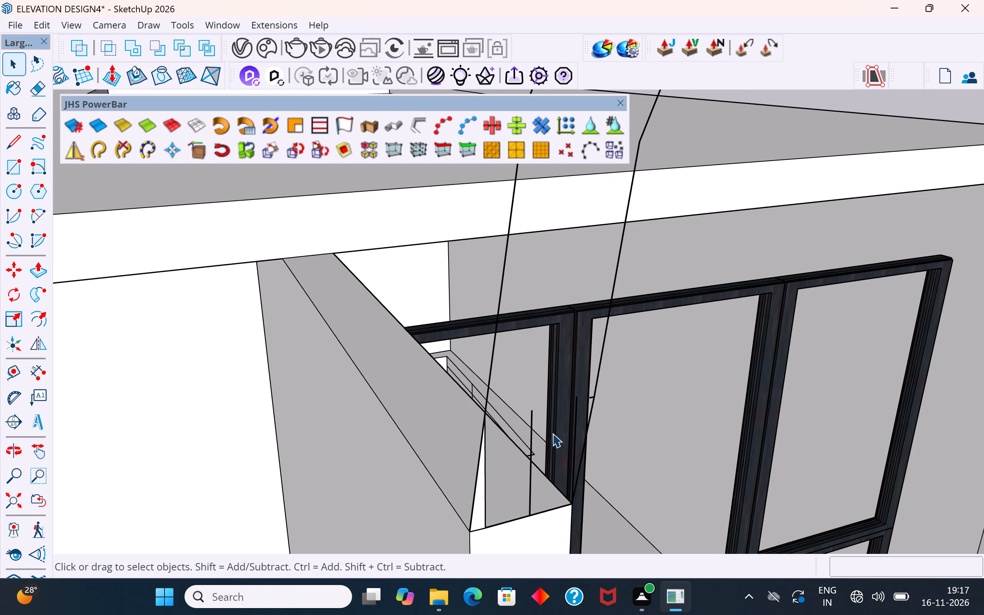
left_click(533, 435)
key("Delete")
left_click(484, 487)
key("Delete")
Delete the leftover vertical line and short stub beside the arch leg's inner slanted edge.
middle_click_drag(581, 415, 622, 410)
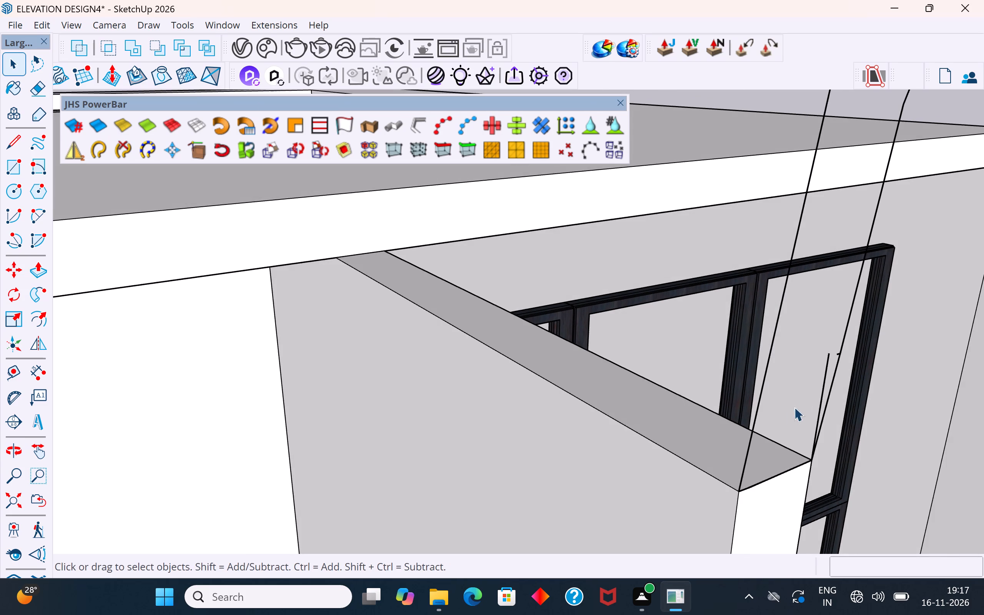
scroll(851, 356, "up", 2)
scroll(782, 341, "down", 3)
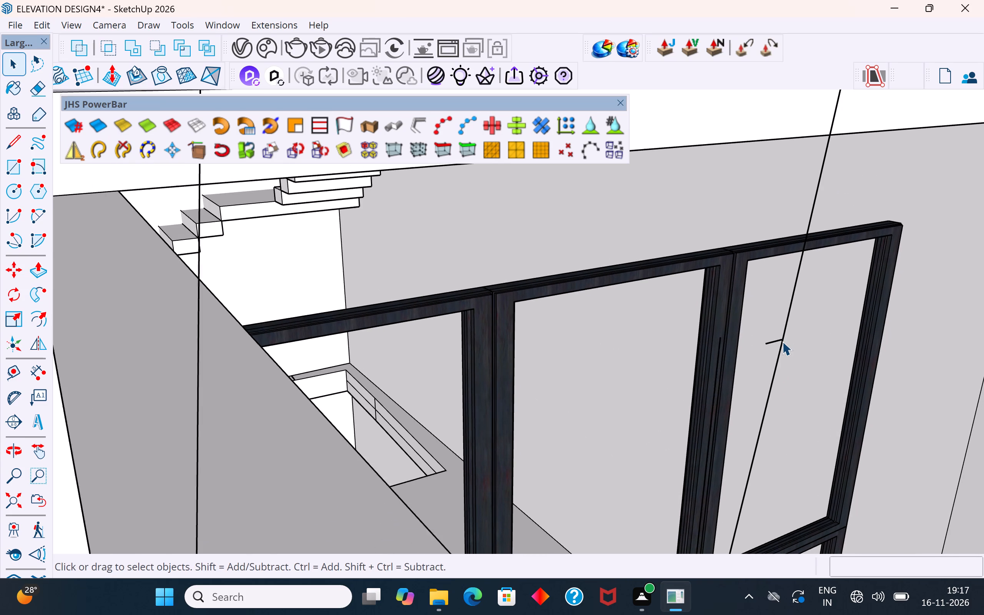
scroll(782, 341, "down", 6)
scroll(765, 353, "up", 1)
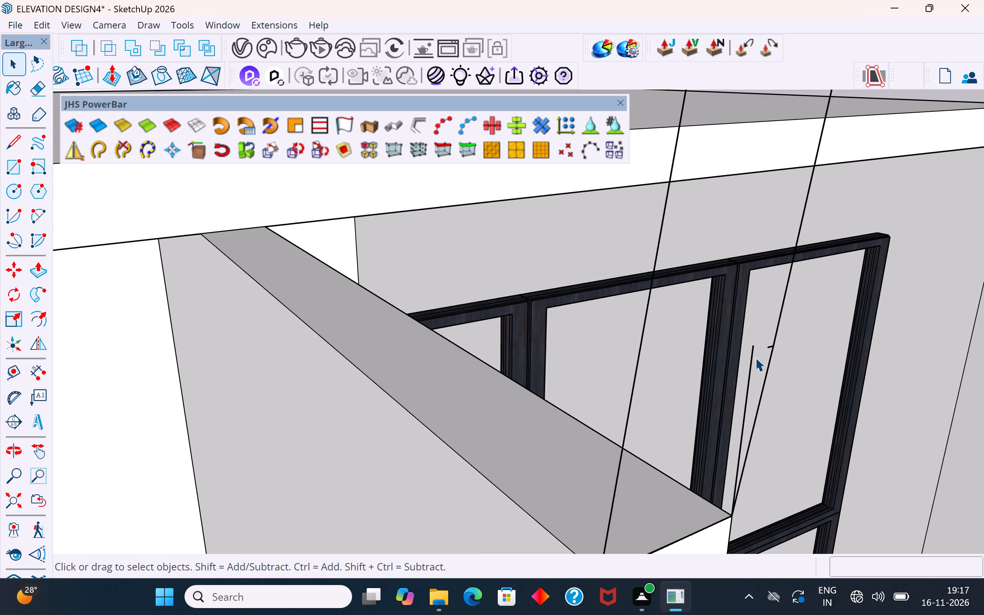
left_click(751, 354)
key("Delete")
left_click(769, 347)
key("Delete")
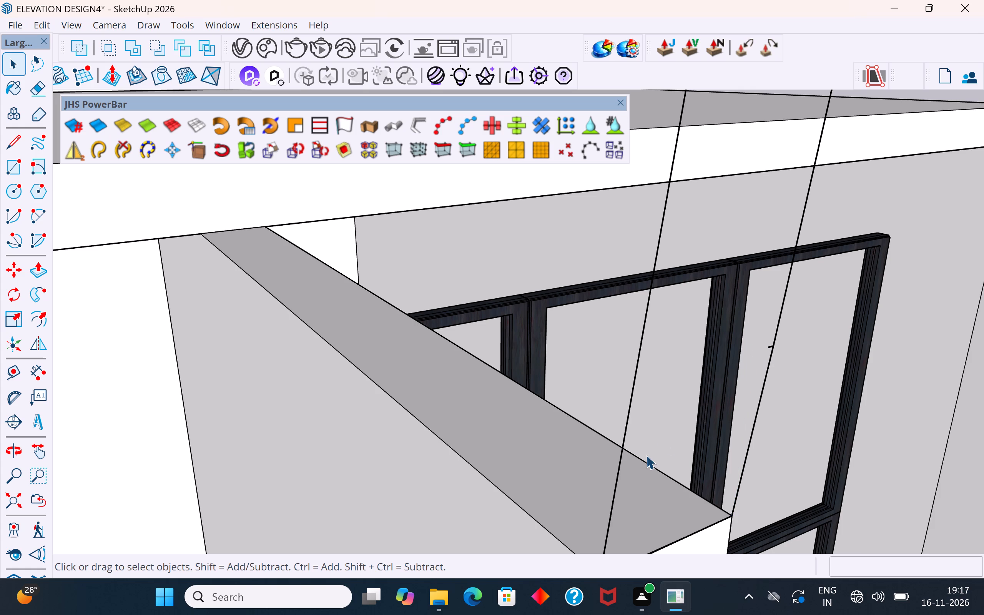
scroll(773, 356, "up", 4)
scroll(755, 302, "down", 1)
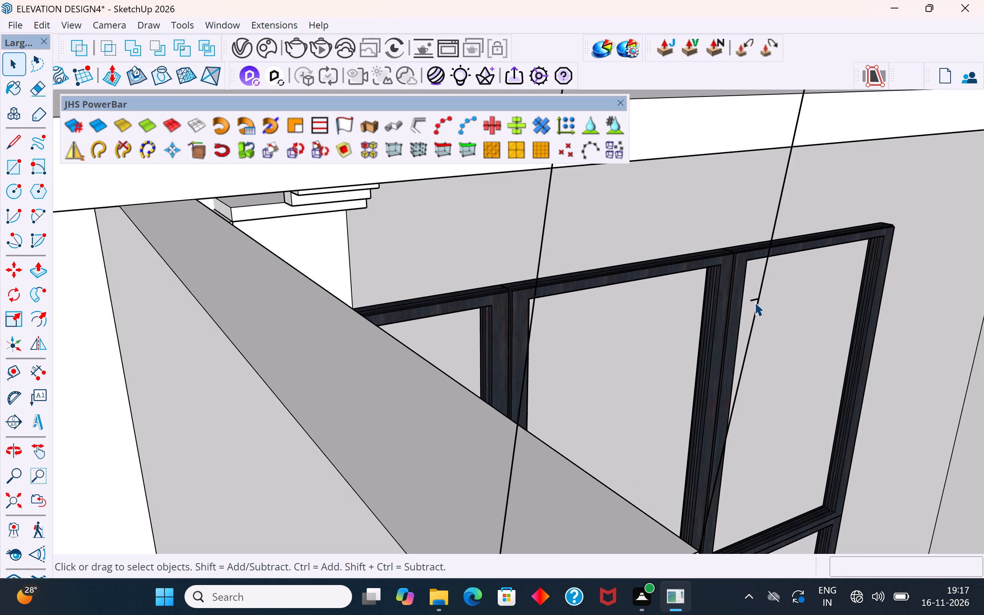
left_click(755, 299)
key("Delete")
Draw a vertical rectangle from the arch's base corner on one wall top to above the arch's opposite side, enclosing the whole arch.
scroll(708, 458, "down", 10)
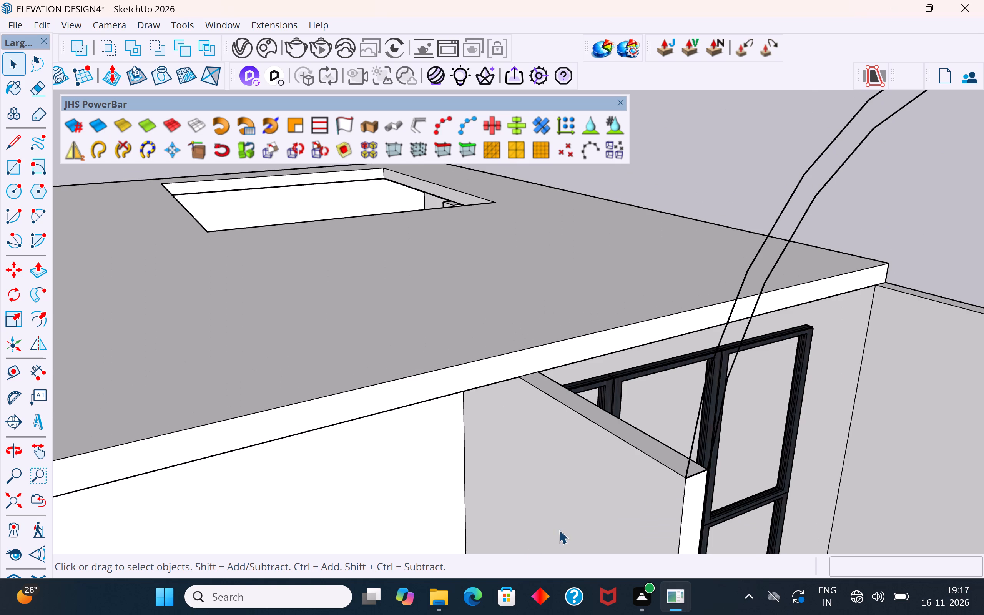
scroll(425, 396, "down", 13)
middle_click_drag(493, 392, 893, 424)
middle_click_drag(719, 355, 773, 388)
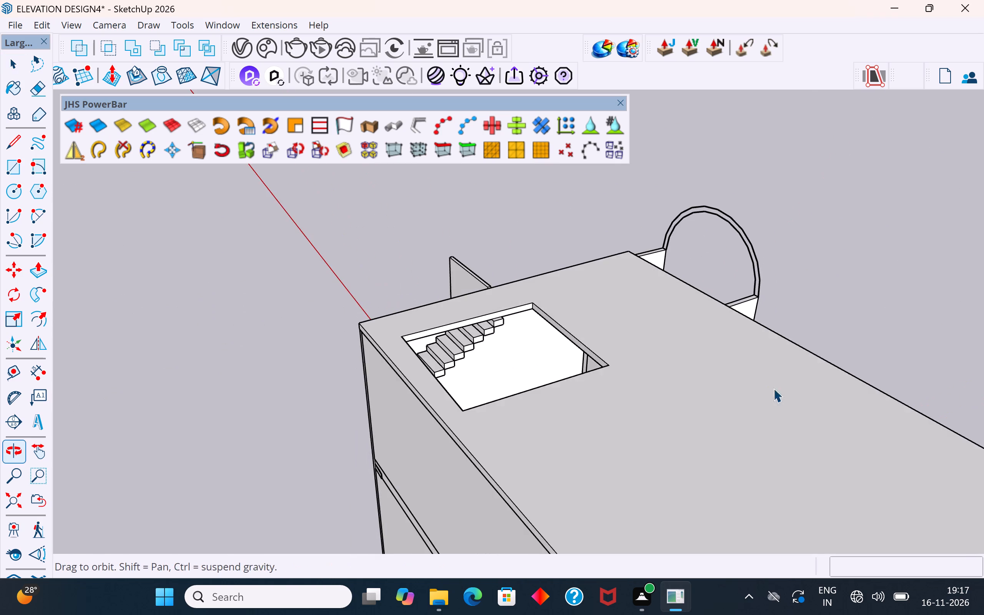
middle_click_drag(773, 388, 773, 389)
scroll(775, 229, "up", 3)
middle_click_drag(741, 274, 893, 237)
middle_click_drag(748, 391, 899, 350)
scroll(655, 221, "up", 3)
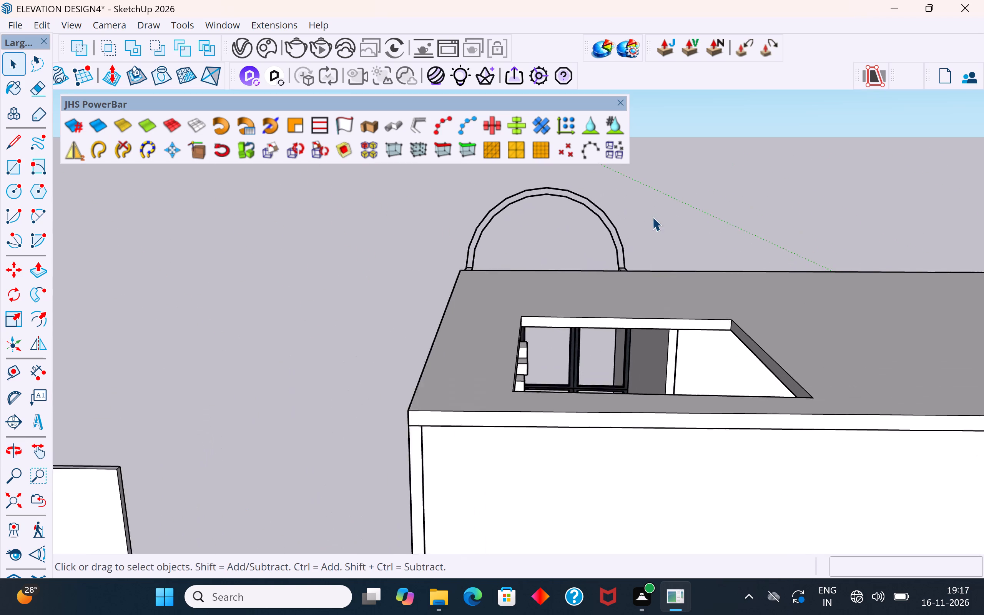
scroll(652, 217, "up", 1)
scroll(593, 207, "up", 3)
middle_click_drag(544, 235, 686, 262)
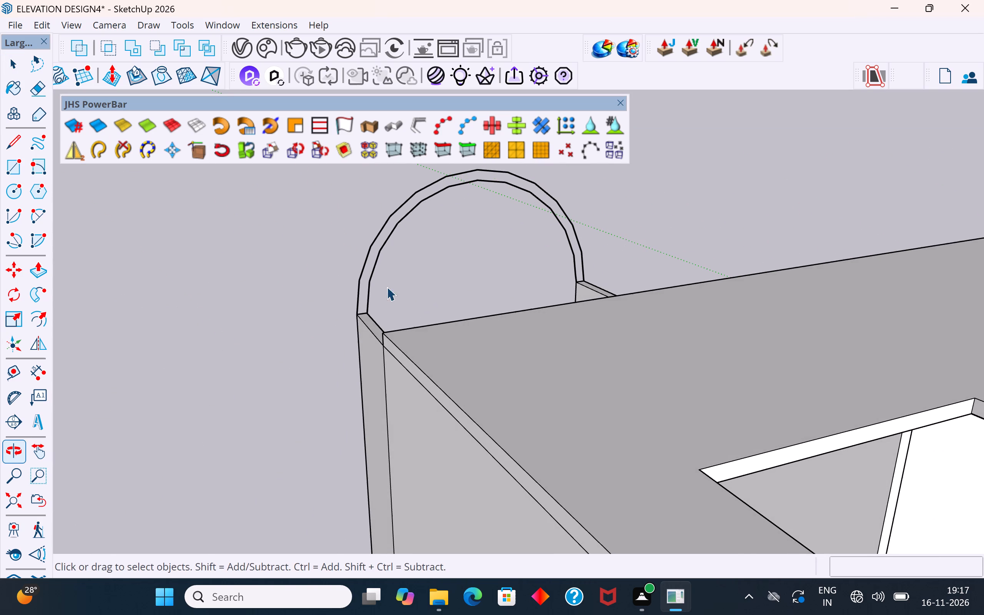
scroll(397, 406, "down", 3)
scroll(386, 188, "up", 2)
middle_click_drag(420, 291, 547, 266)
scroll(547, 266, "up", 2)
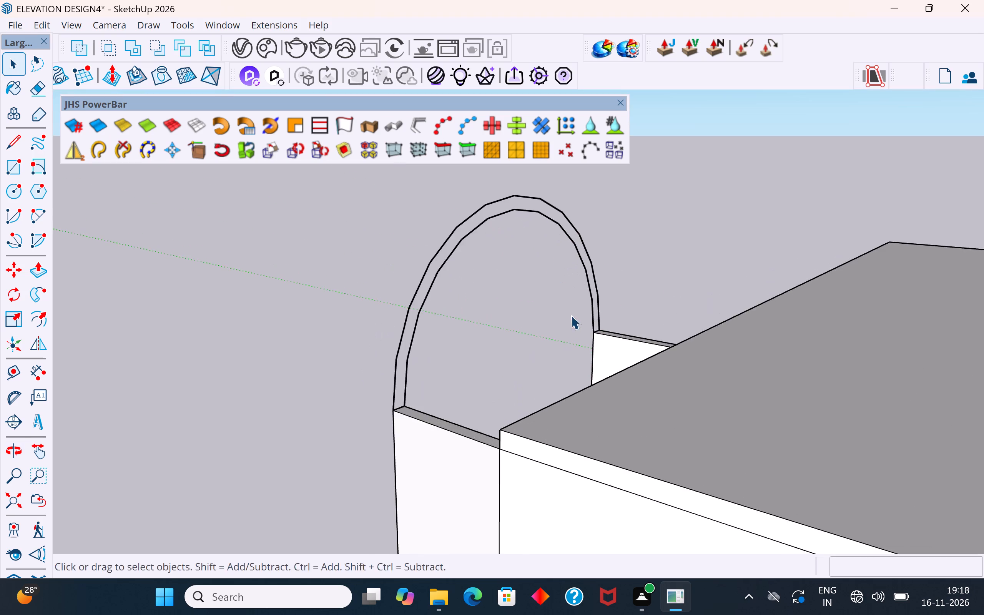
middle_click_drag(563, 324, 505, 339)
left_click(4, 175)
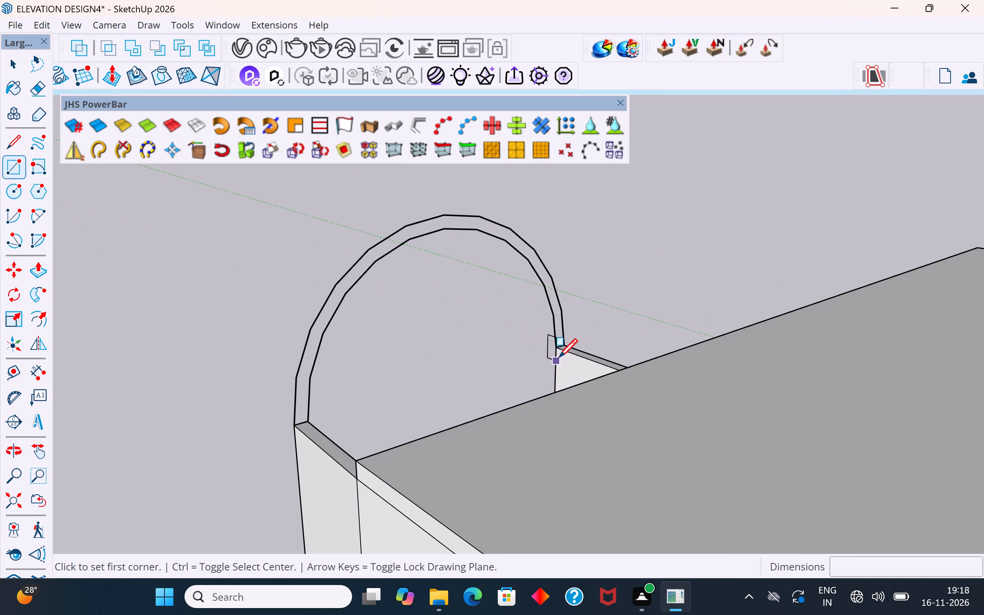
left_click(565, 342)
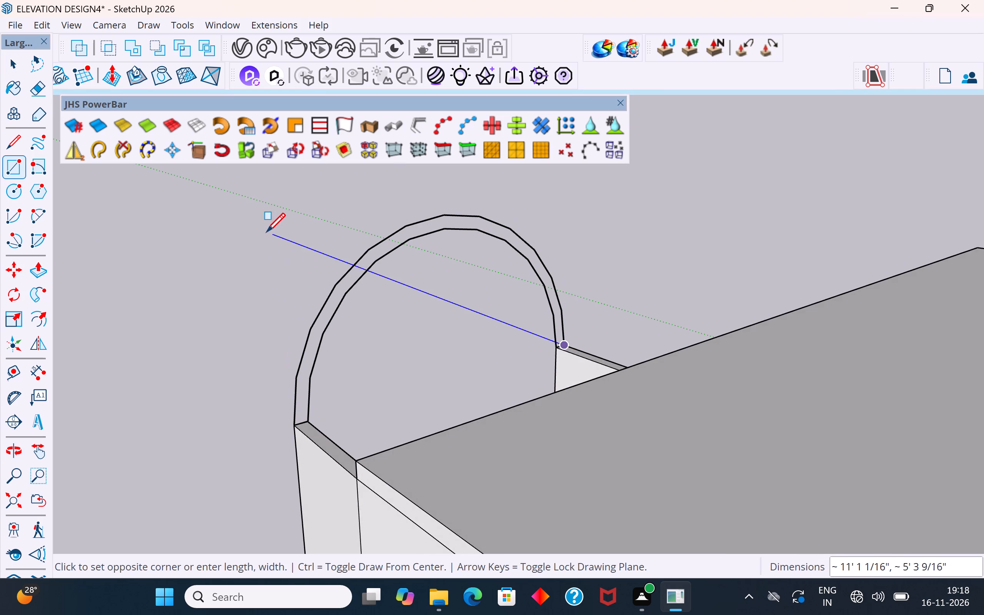
left_click(288, 211)
Delete the rectangle's face outside the arch and its two side edges and top edge, leaving only the arch shape.
middle_click_drag(244, 258, 691, 329)
left_click(4, 60)
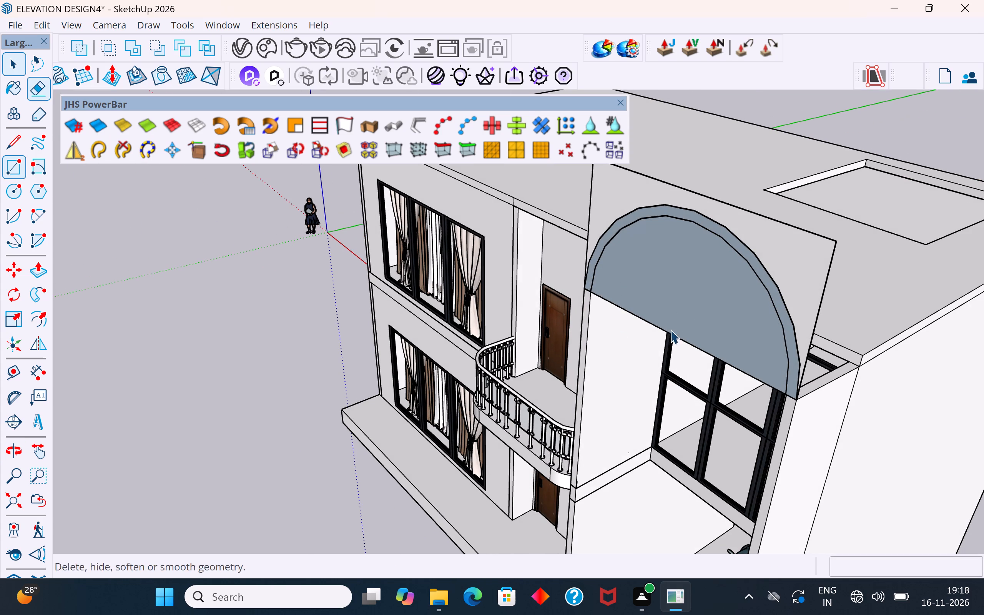
left_click(708, 298)
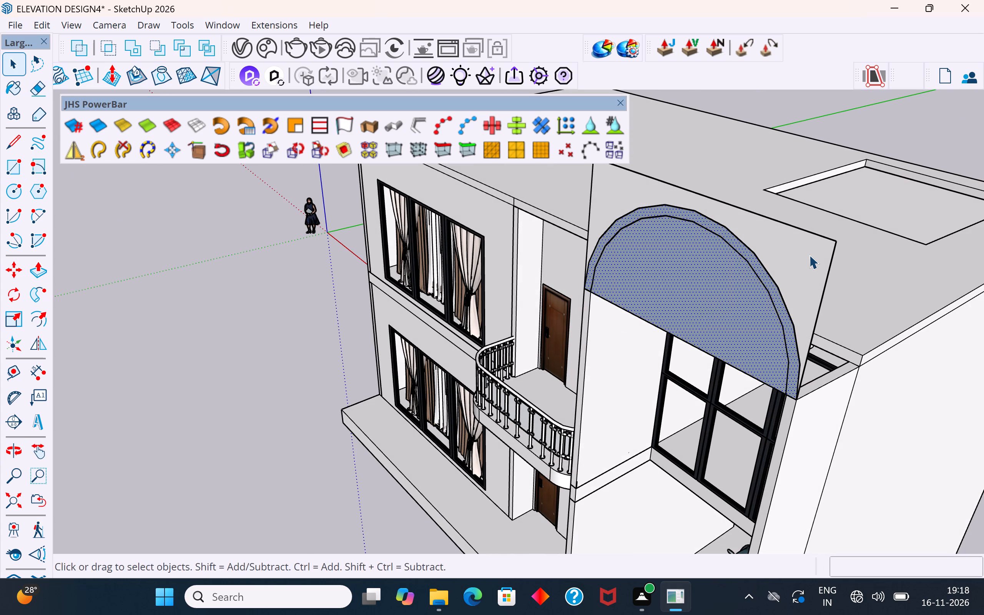
left_click(809, 255)
key("Delete")
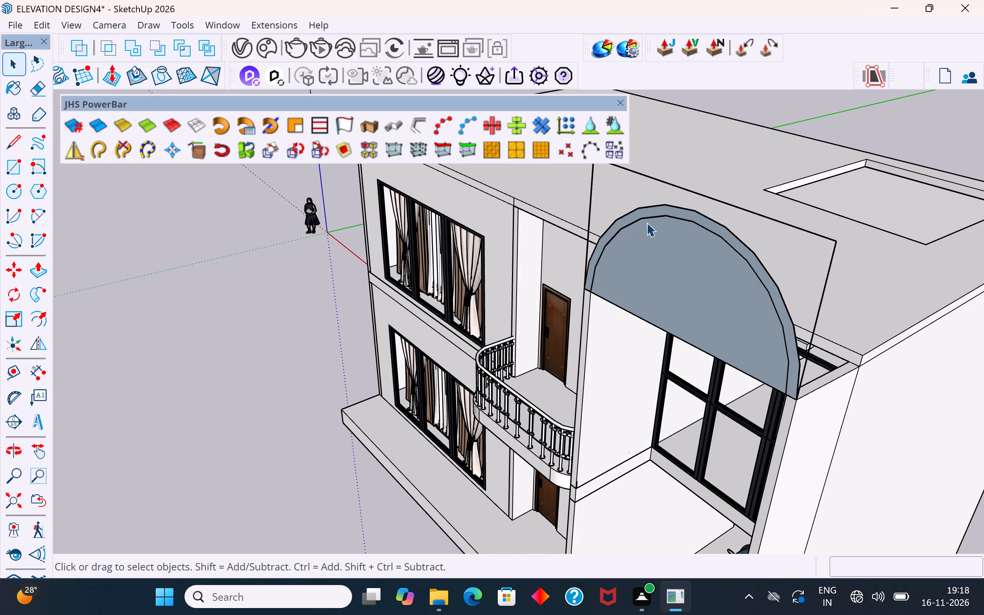
left_click(675, 241)
middle_click_drag(675, 241, 844, 232)
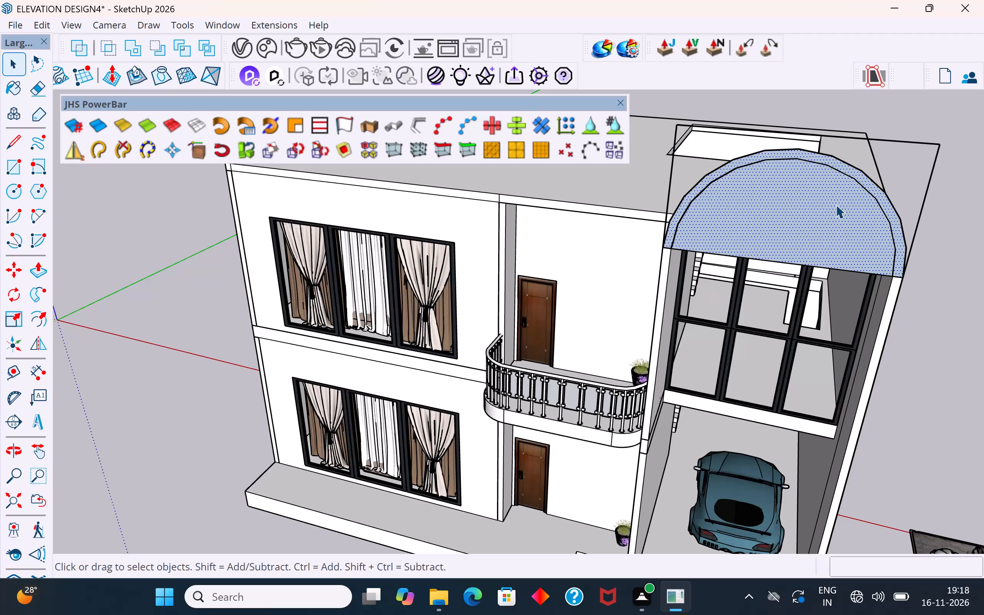
scroll(505, 377, "down", 4)
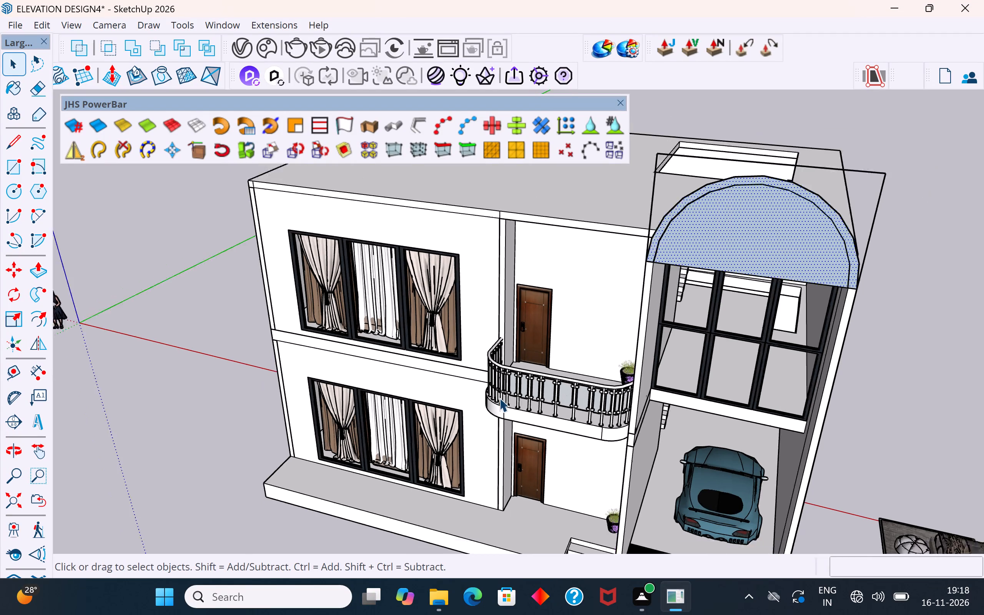
middle_click_drag(715, 288, 847, 168)
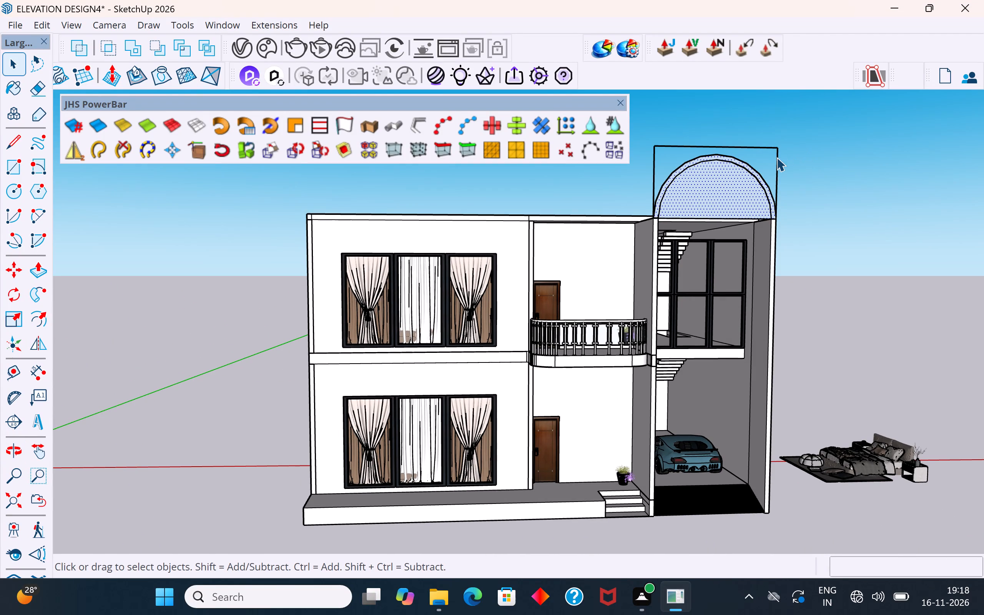
left_click(776, 157)
key("Delete")
left_click(760, 148)
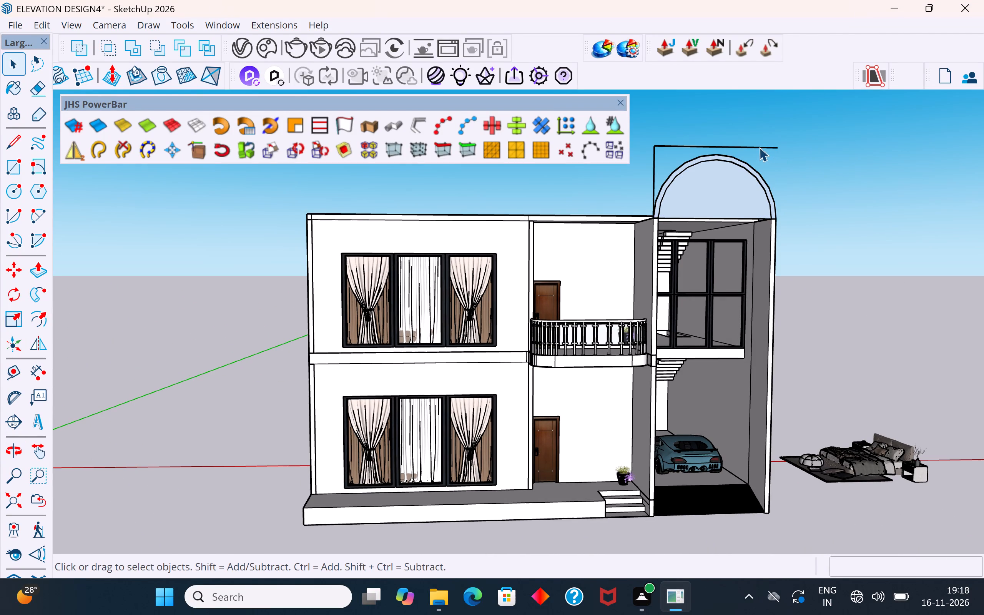
key("Delete")
left_click(654, 161)
key("Delete")
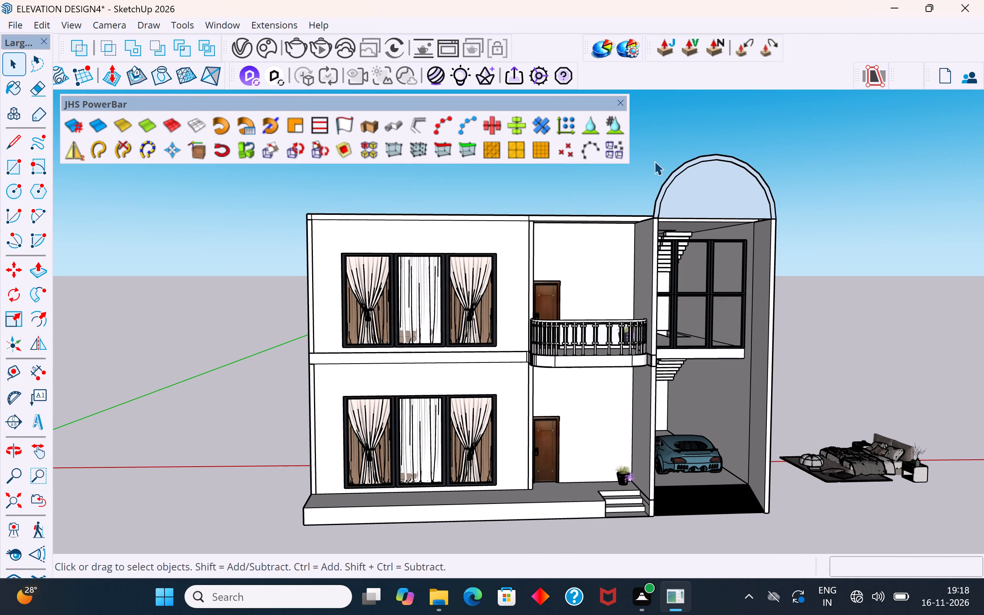
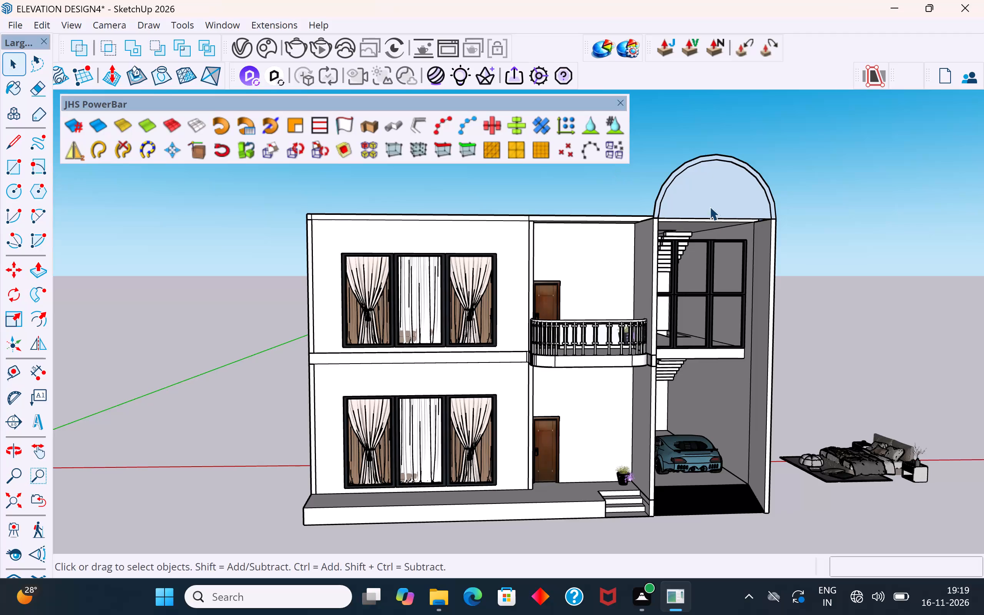
Trace the inner edge of the arched face above the car porch with a two-point arc, bulge about 5' 1".
left_click(829, 184)
middle_click_drag(744, 211, 741, 278)
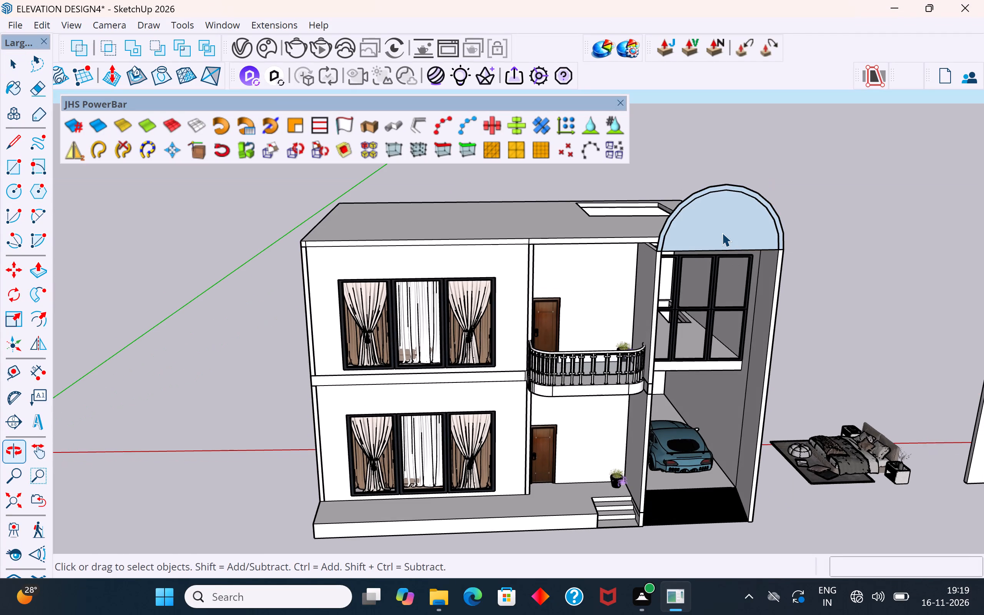
left_click(722, 231)
scroll(739, 198, "up", 8)
scroll(632, 229, "up", 3)
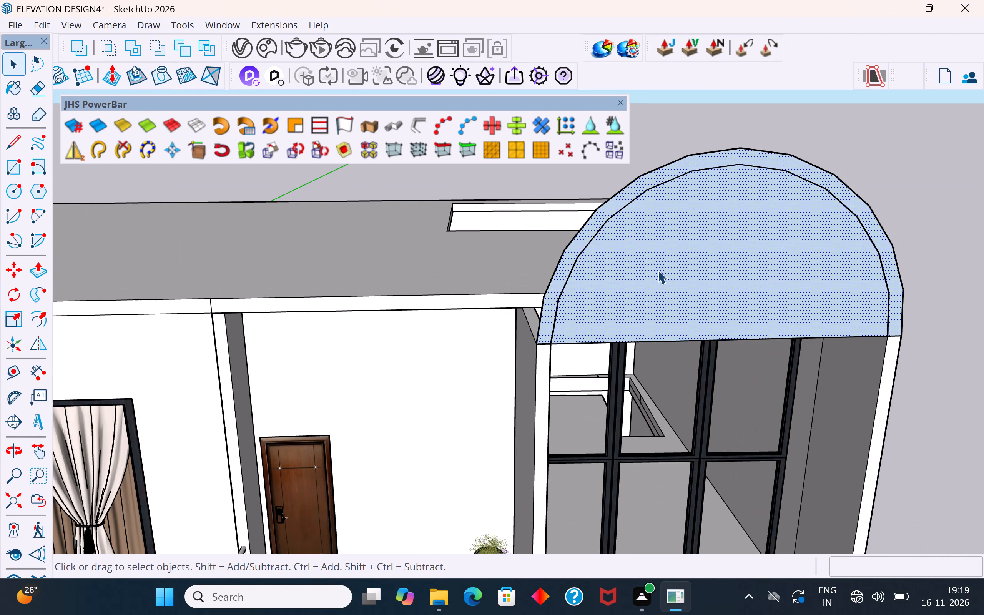
scroll(595, 450, "down", 5)
middle_click_drag(721, 388, 831, 330)
scroll(848, 242, "up", 5)
left_click(707, 356)
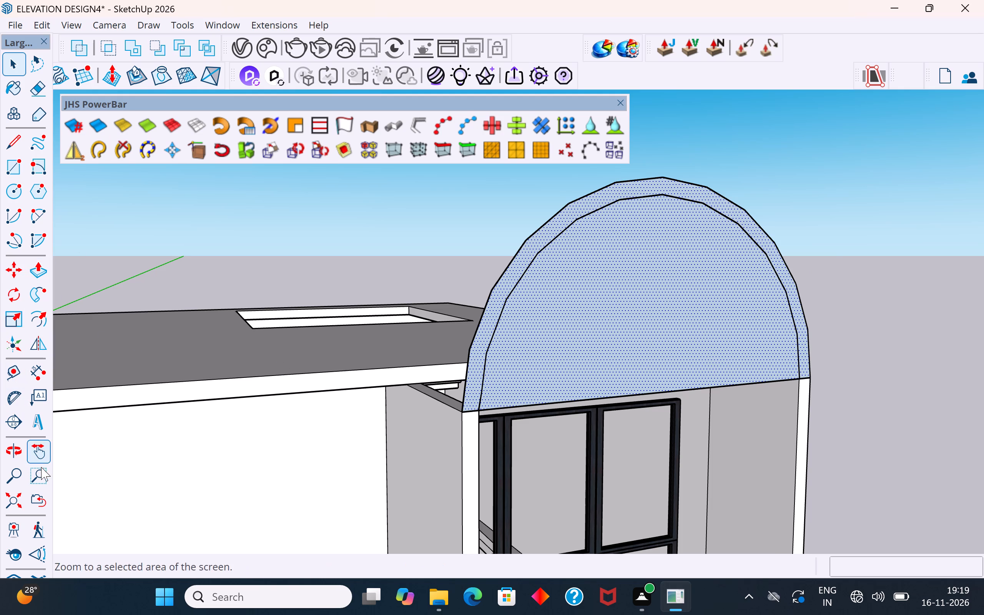
left_click(38, 214)
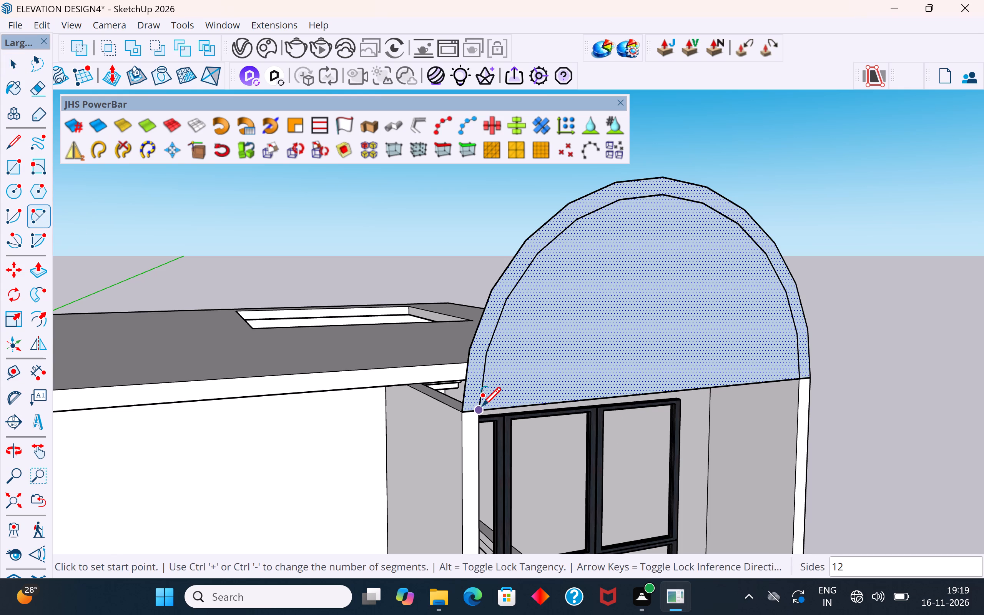
left_click(481, 409)
left_click(798, 382)
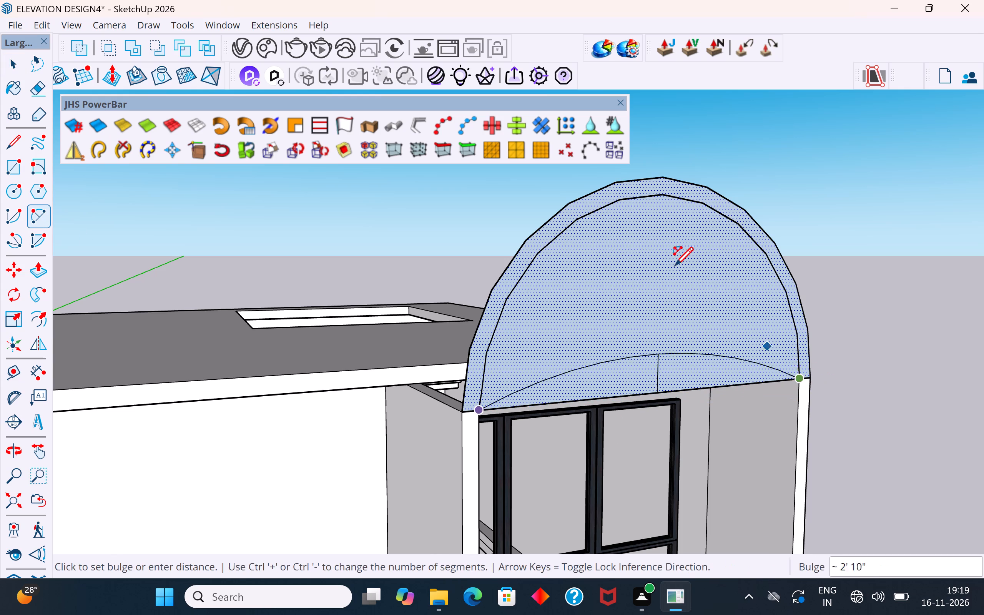
left_click(658, 196)
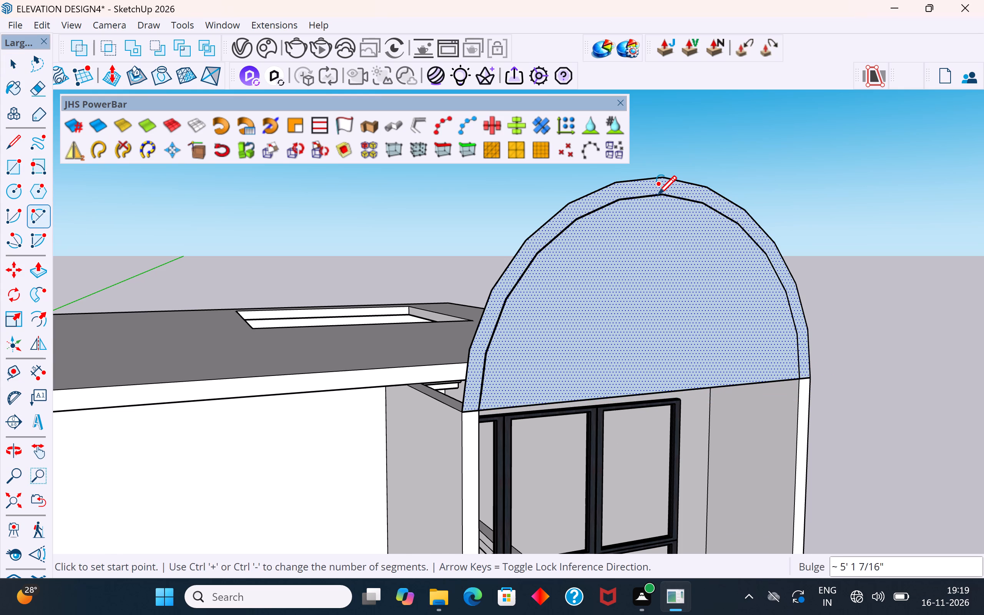
left_click(13, 66)
left_click(264, 211)
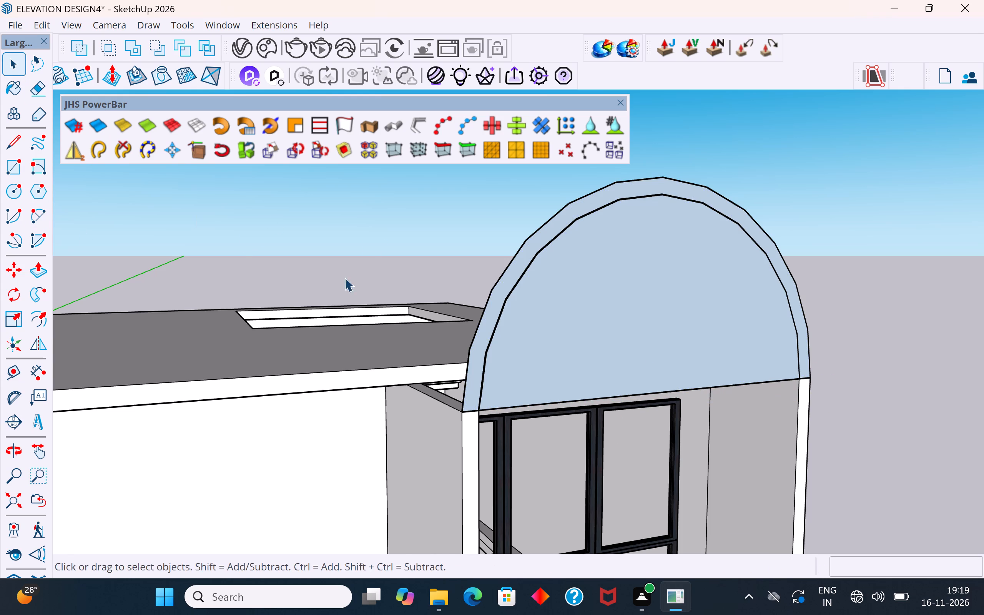
Check from the front and back whether the inner arc divides the arched face into separate faces.
left_click(677, 325)
scroll(677, 324, "up", 3)
double_click(677, 324)
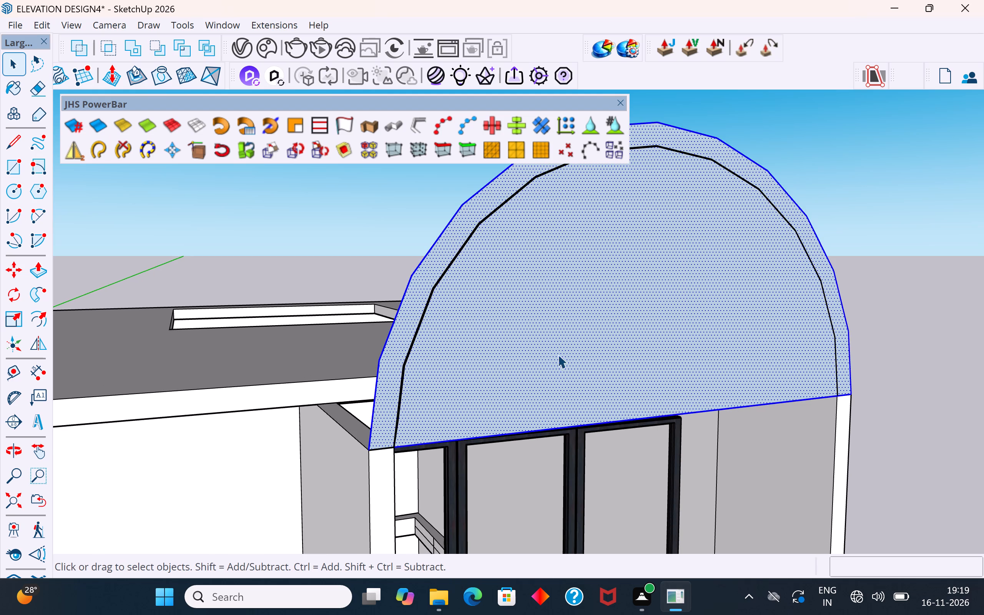
middle_click_drag(508, 367, 806, 498)
middle_click_drag(554, 386, 809, 323)
scroll(793, 332, "up", 1)
scroll(612, 472, "down", 5)
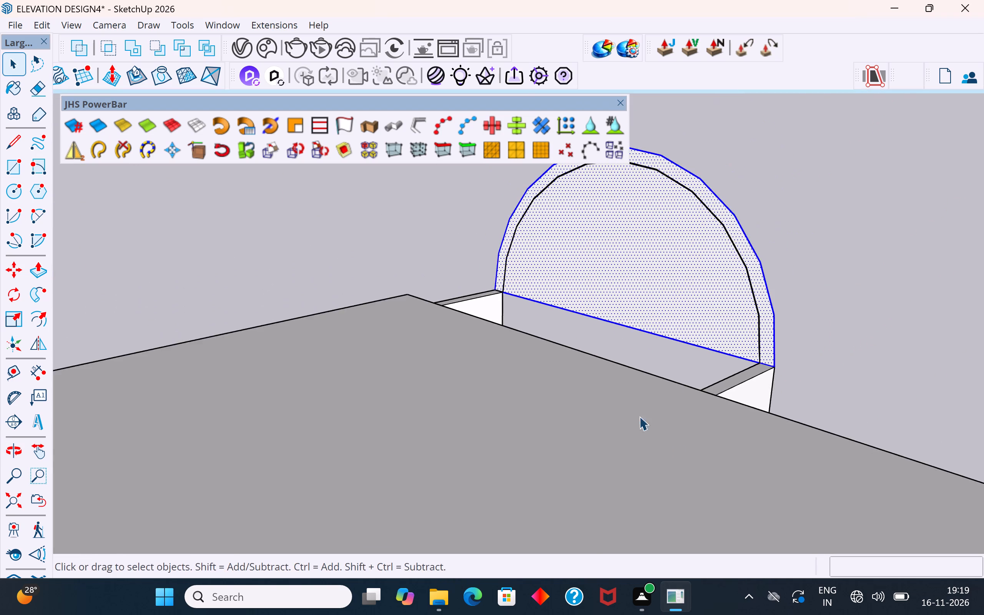
middle_click_drag(672, 380, 804, 341)
scroll(618, 480, "down", 6)
middle_click_drag(625, 390, 698, 382)
scroll(585, 181, "up", 4)
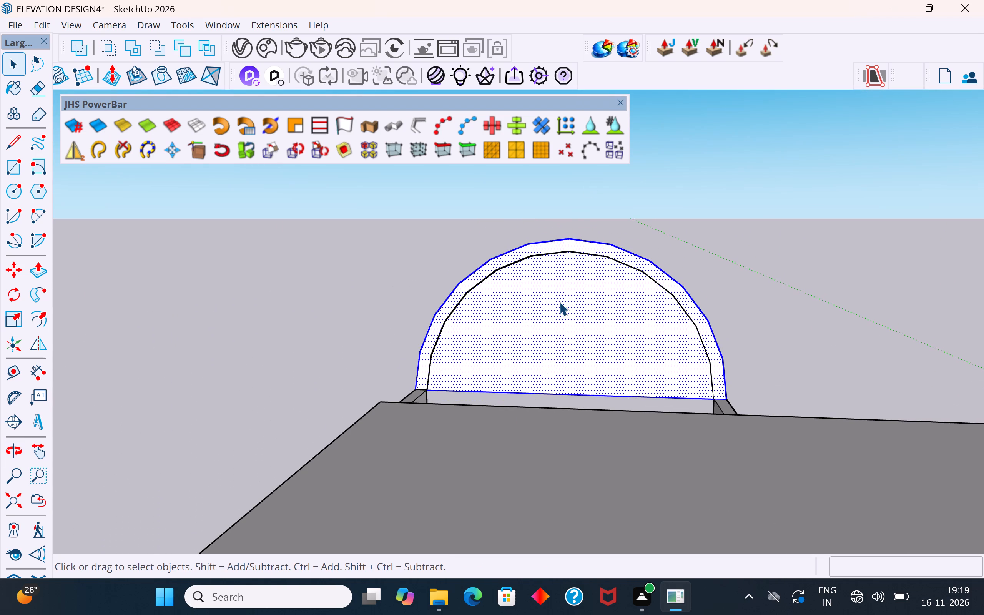
left_click(559, 302)
scroll(559, 302, "up", 3)
left_click(542, 341)
triple_click(544, 348)
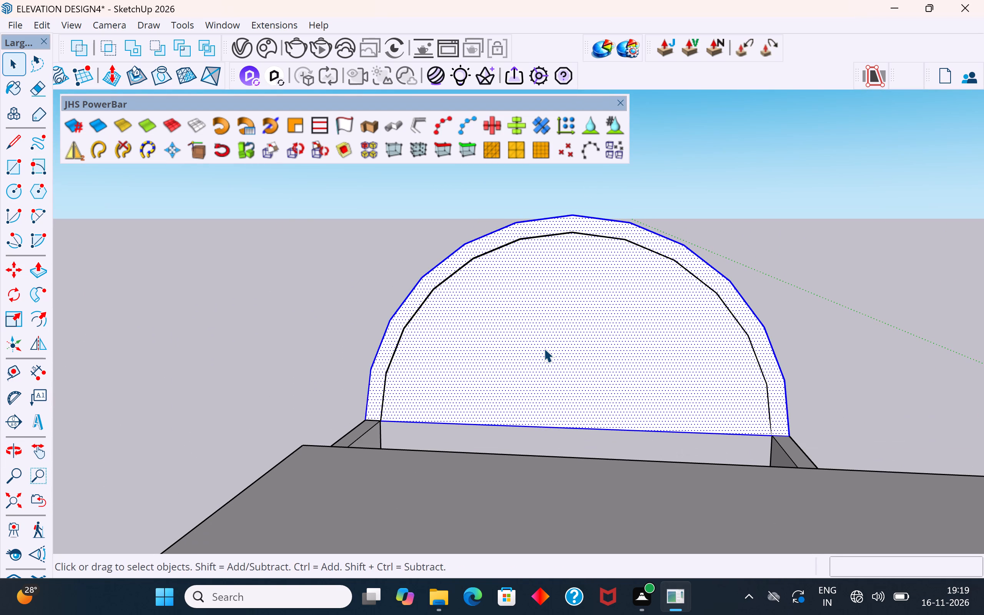
left_click(525, 362)
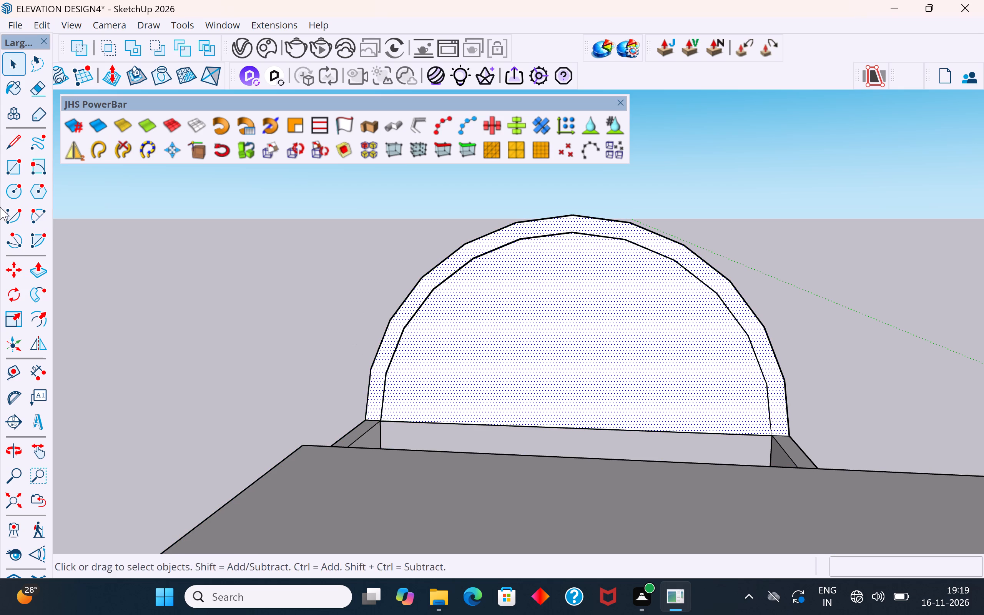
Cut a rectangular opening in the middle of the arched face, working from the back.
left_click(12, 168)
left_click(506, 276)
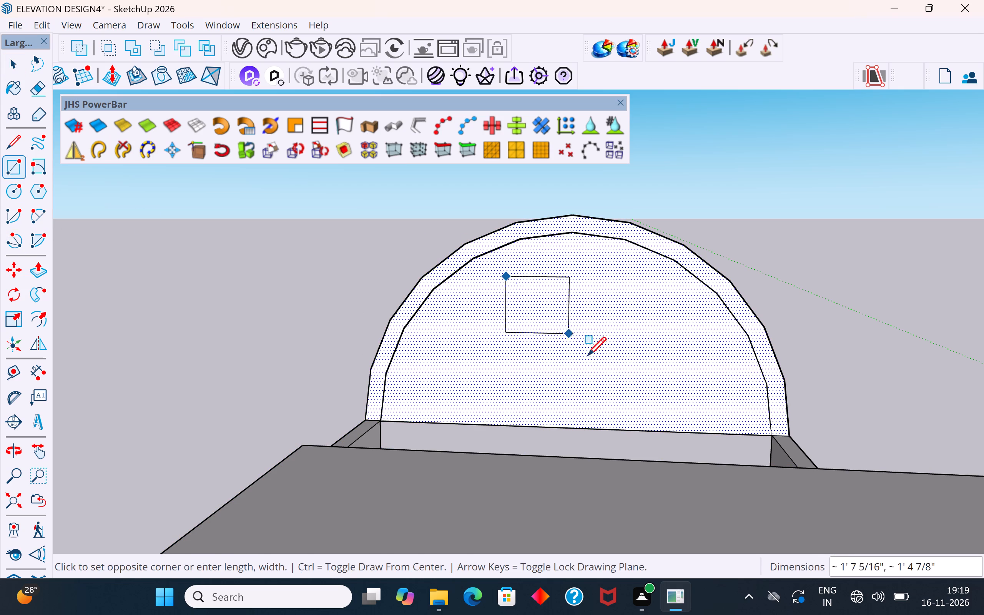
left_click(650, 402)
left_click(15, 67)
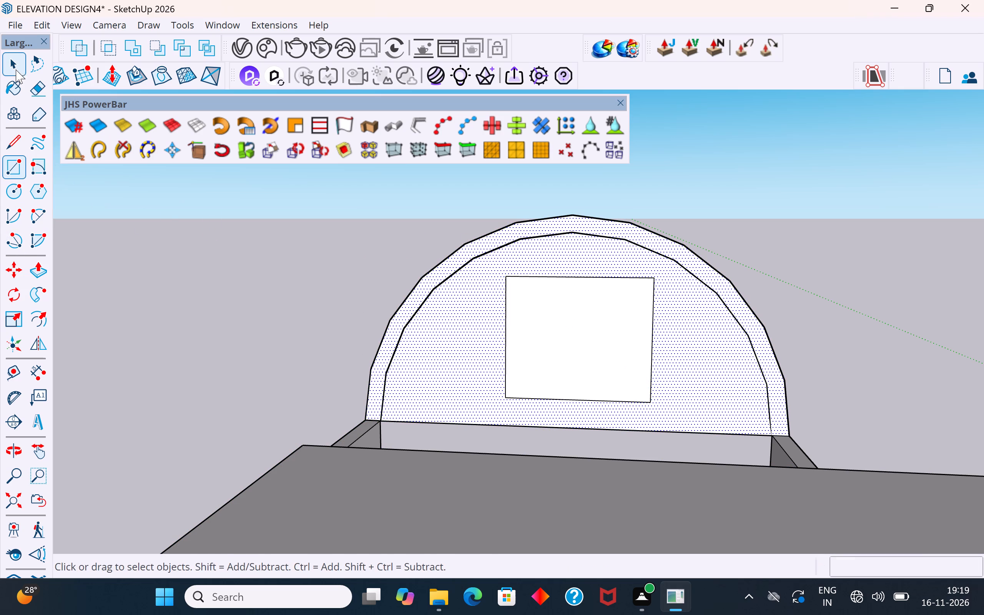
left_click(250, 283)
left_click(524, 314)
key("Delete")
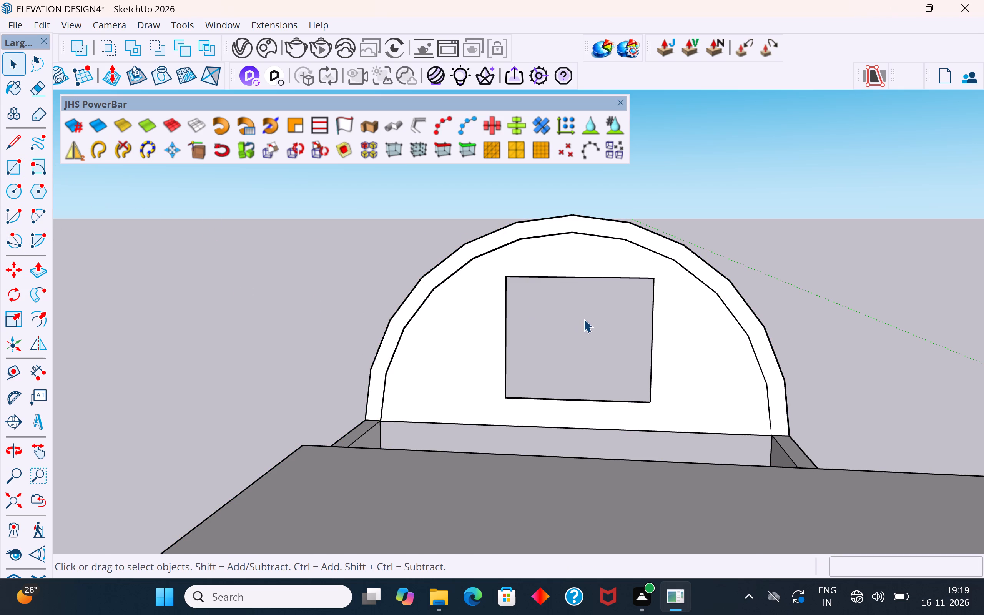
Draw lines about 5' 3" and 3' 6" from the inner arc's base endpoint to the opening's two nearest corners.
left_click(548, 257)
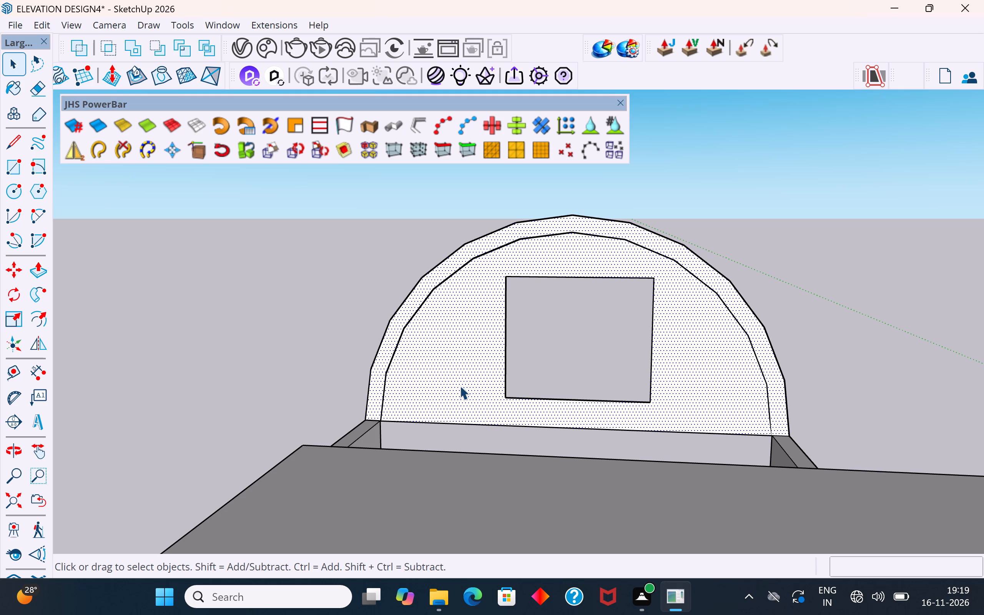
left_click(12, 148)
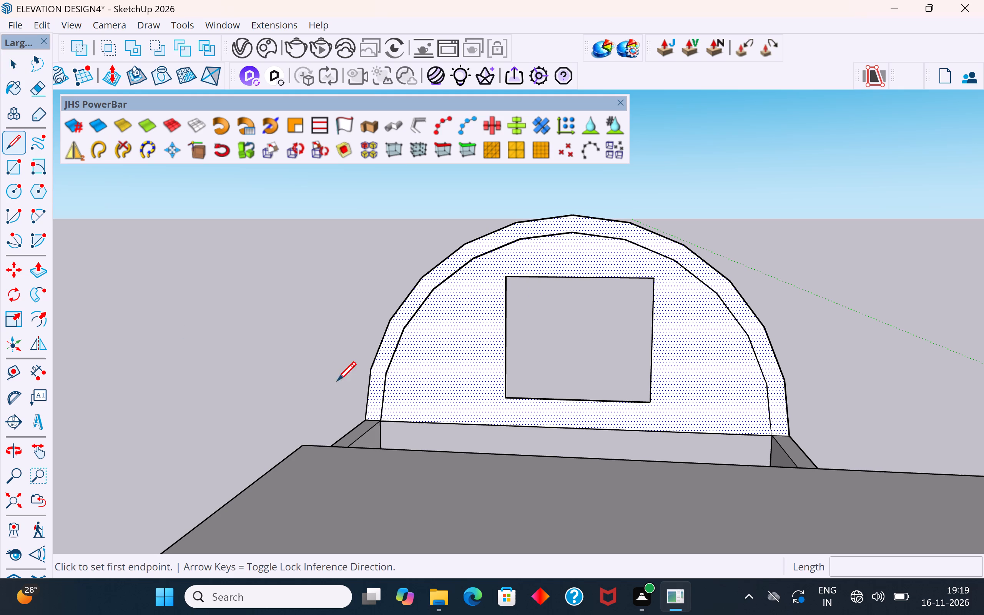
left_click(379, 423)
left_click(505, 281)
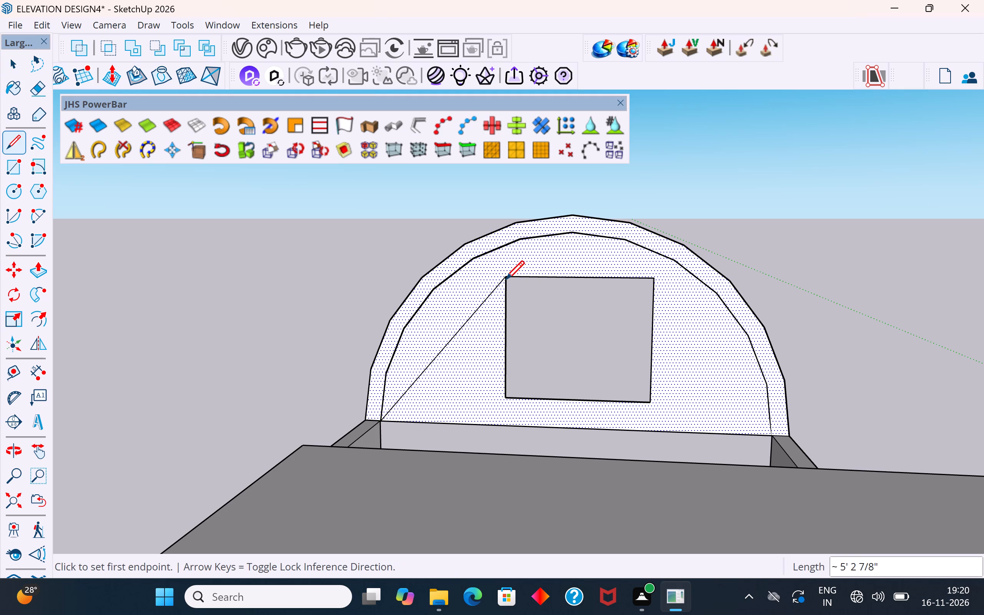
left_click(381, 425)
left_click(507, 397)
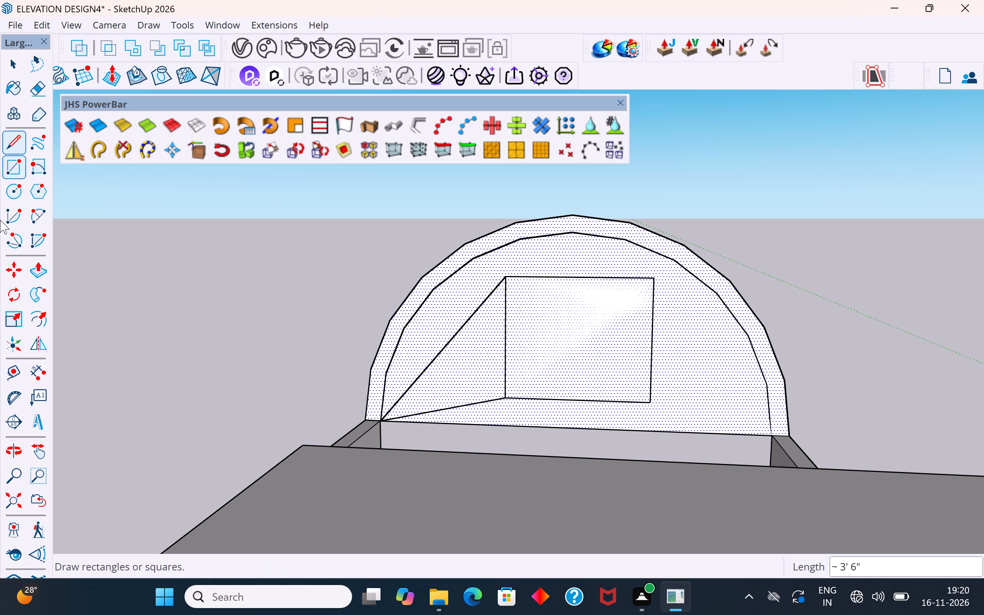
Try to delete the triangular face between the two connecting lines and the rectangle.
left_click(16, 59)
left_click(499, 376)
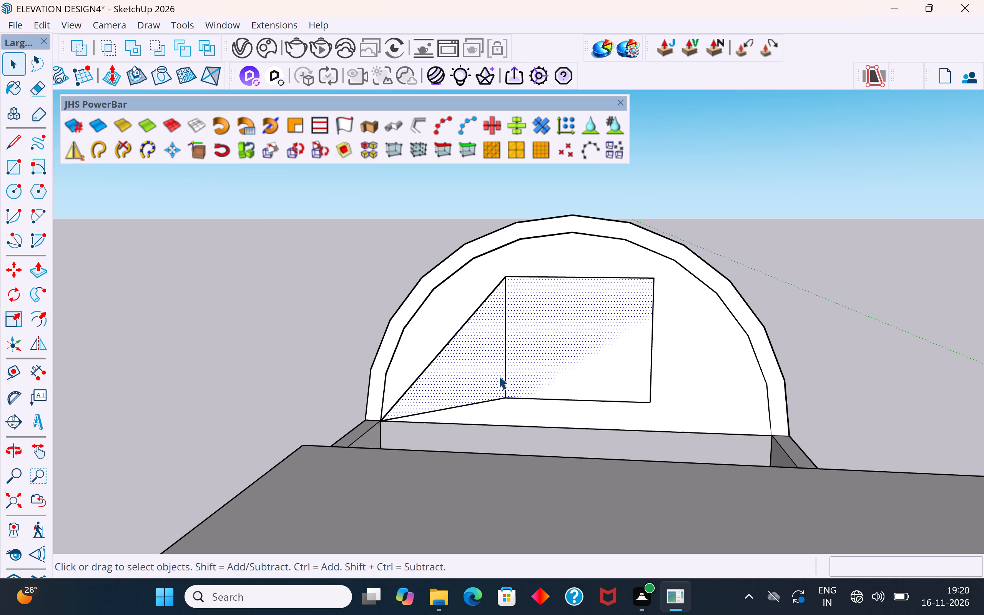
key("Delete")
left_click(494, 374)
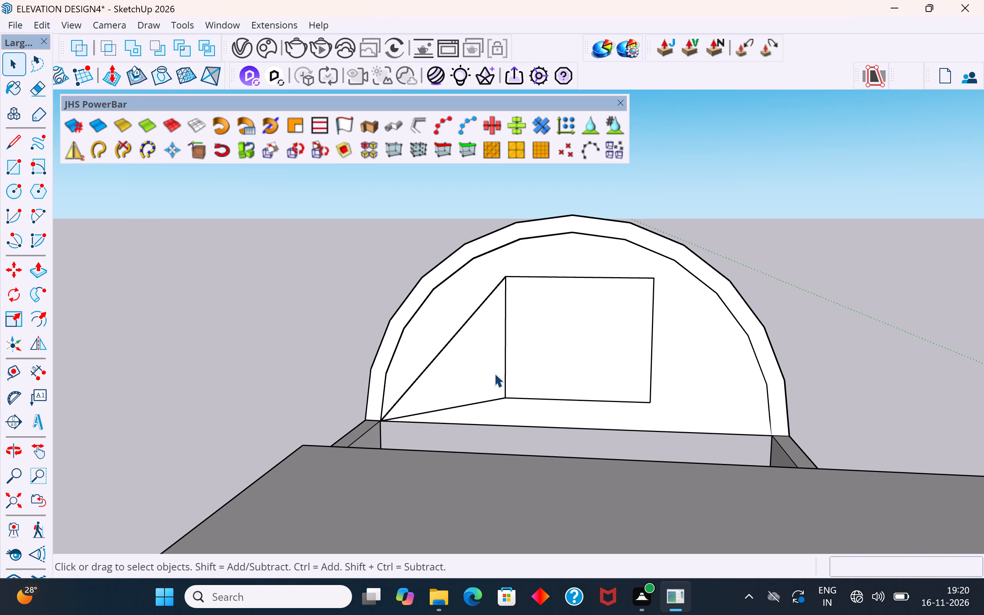
Examine from the front how the arched face, its outline and the added lines select.
scroll(594, 349, "down", 4)
middle_click_drag(616, 362, 983, 554)
middle_click_drag(374, 362, 716, 277)
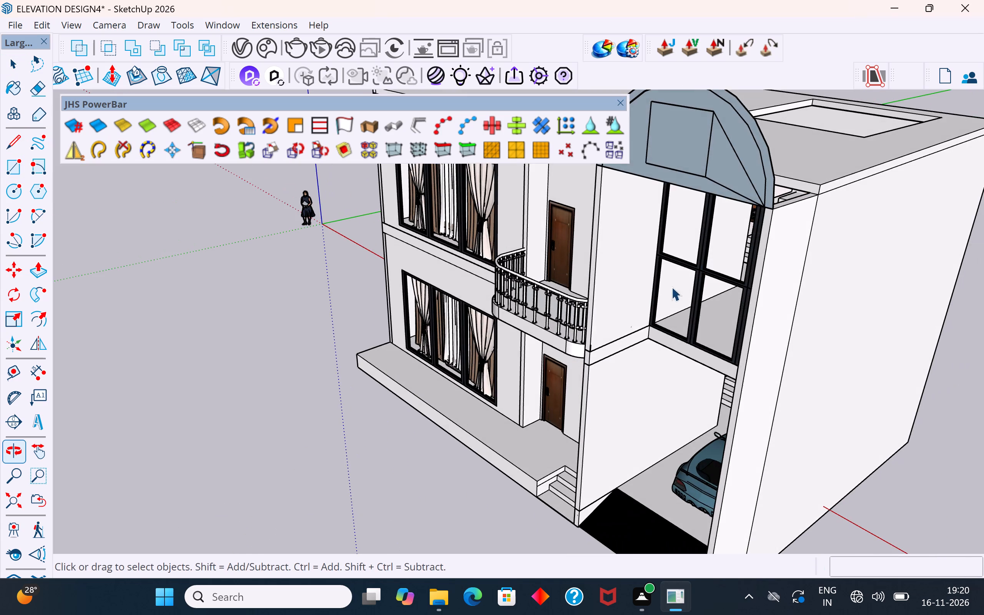
scroll(611, 350, "down", 5)
scroll(667, 215, "up", 8)
middle_click_drag(667, 244, 765, 177)
scroll(632, 343, "down", 4)
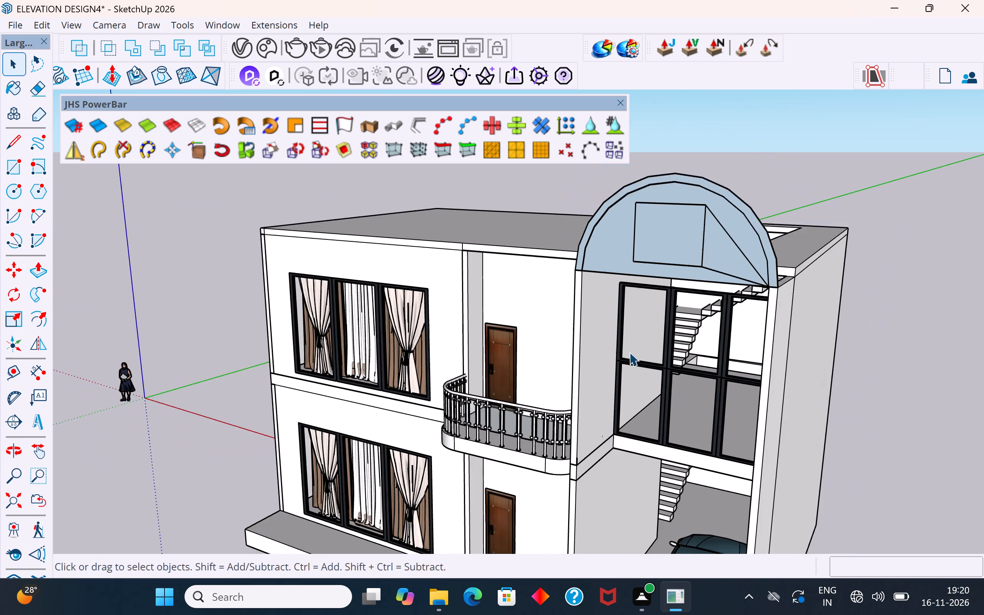
left_click(703, 204)
scroll(703, 204, "up", 3)
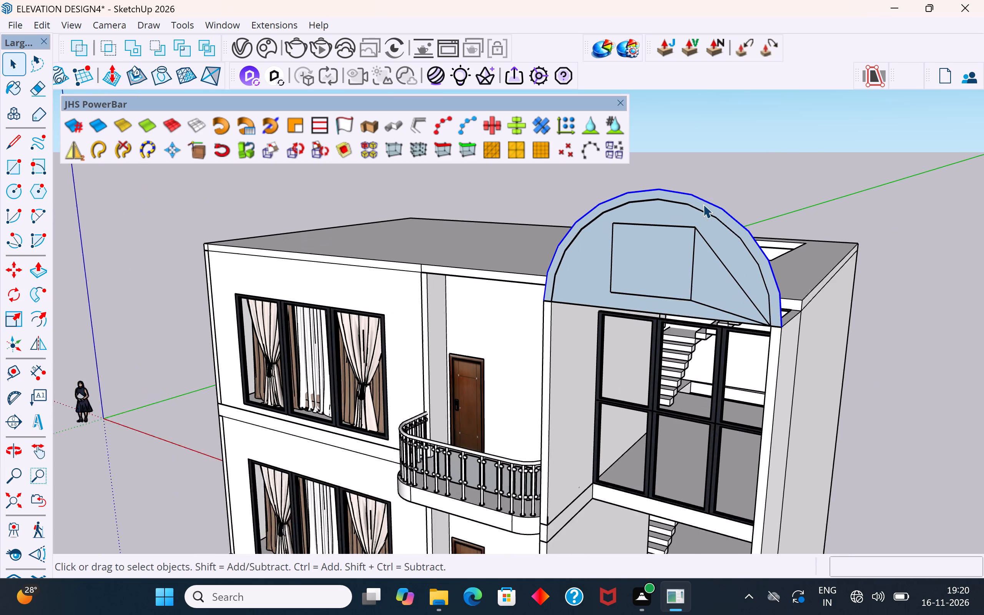
scroll(703, 204, "up", 1)
left_click(695, 205)
double_click(694, 203)
scroll(694, 203, "up", 4)
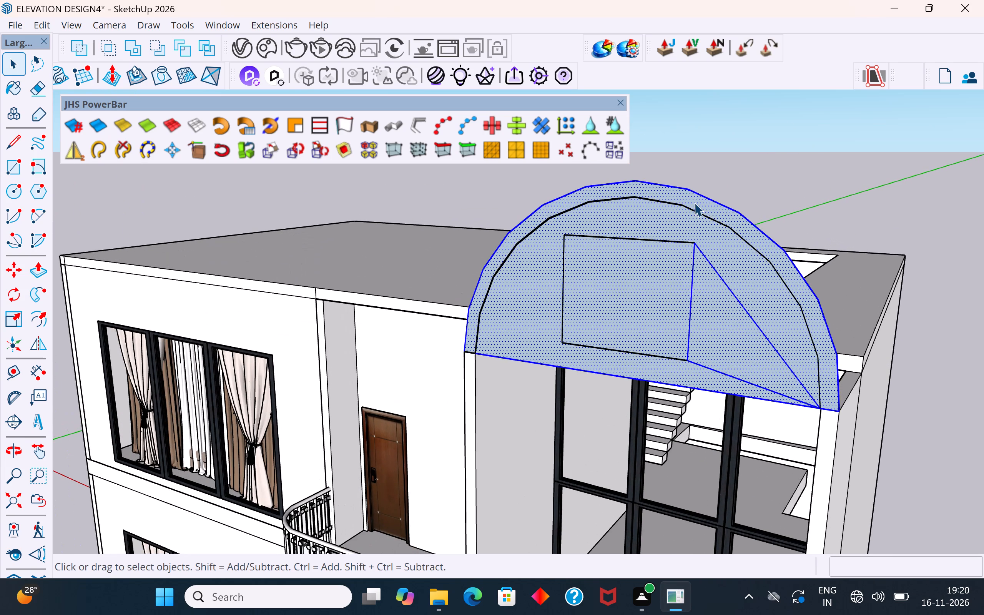
left_click(781, 170)
double_click(682, 260)
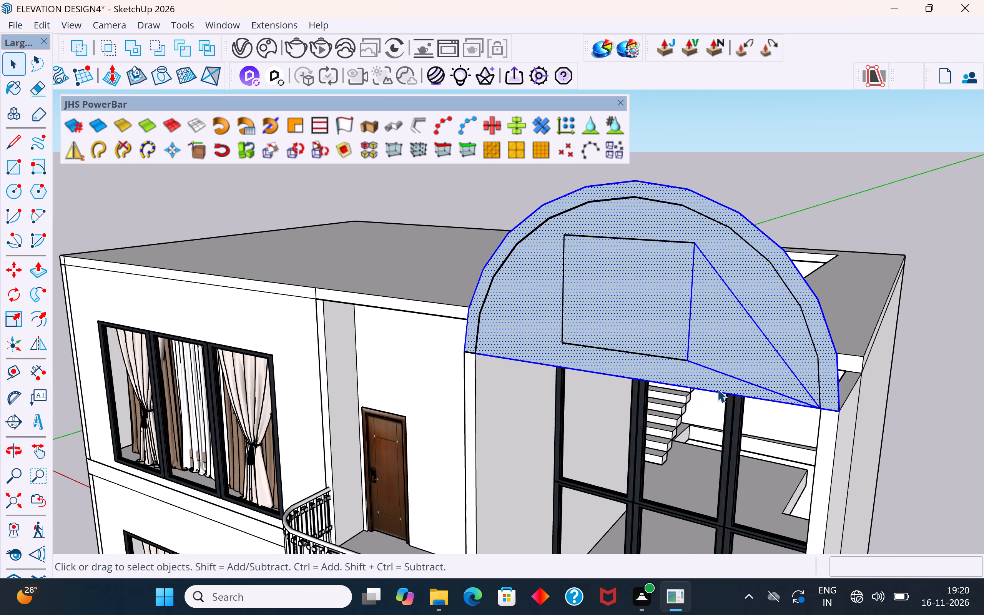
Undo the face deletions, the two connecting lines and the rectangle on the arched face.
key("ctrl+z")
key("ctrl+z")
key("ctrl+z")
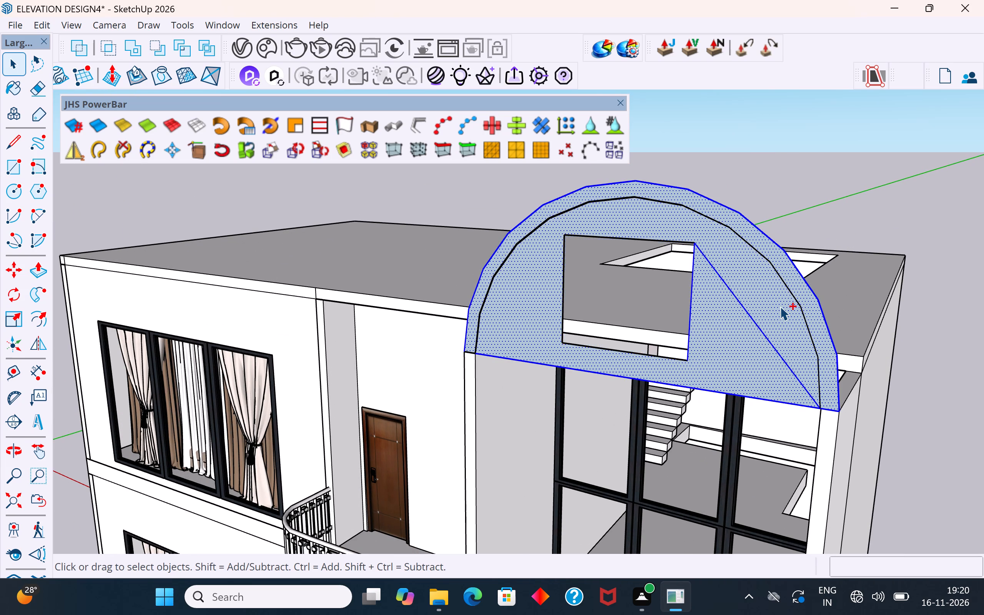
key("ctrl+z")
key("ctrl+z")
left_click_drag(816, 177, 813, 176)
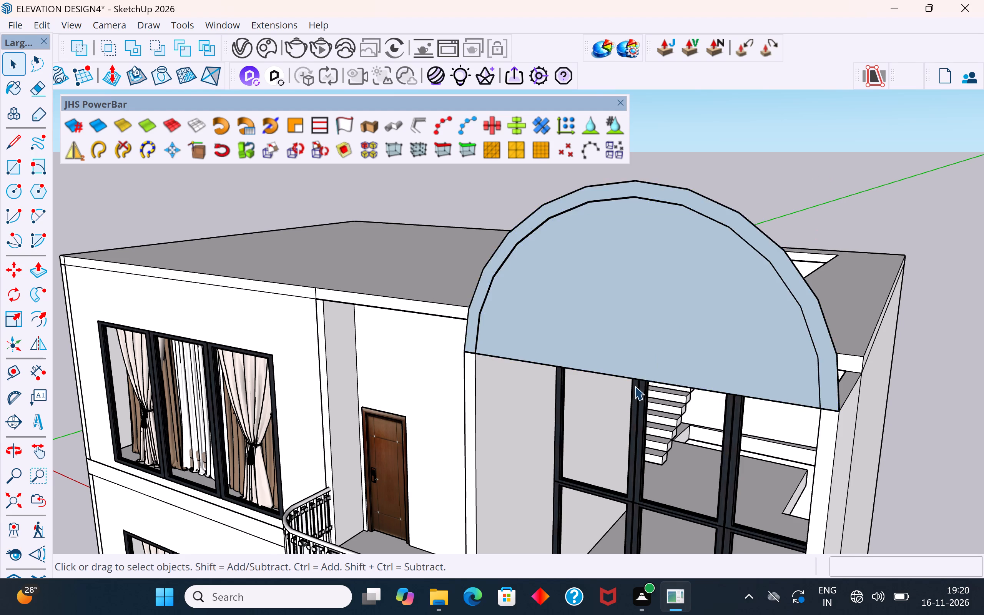
Inspect the arched face and its inner arc from several angles to see whether the two regions are separate.
scroll(628, 395, "down", 3)
middle_click_drag(659, 357, 768, 311)
scroll(768, 311, "down", 1)
scroll(731, 224, "up", 3)
left_click(722, 325)
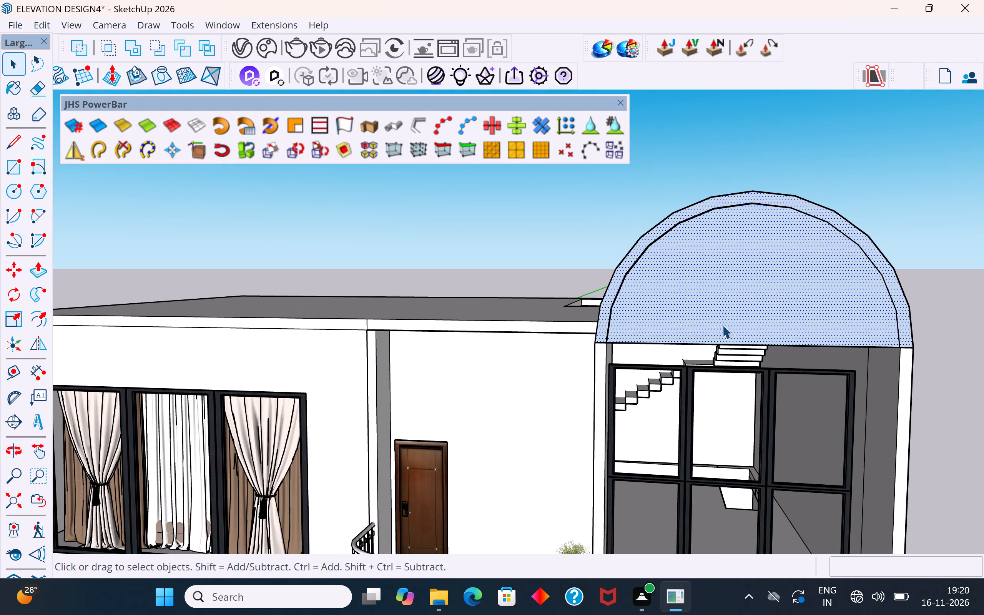
scroll(499, 381, "up", 1)
middle_click_drag(500, 386, 593, 420)
scroll(391, 447, "down", 5)
middle_click_drag(741, 451, 771, 432)
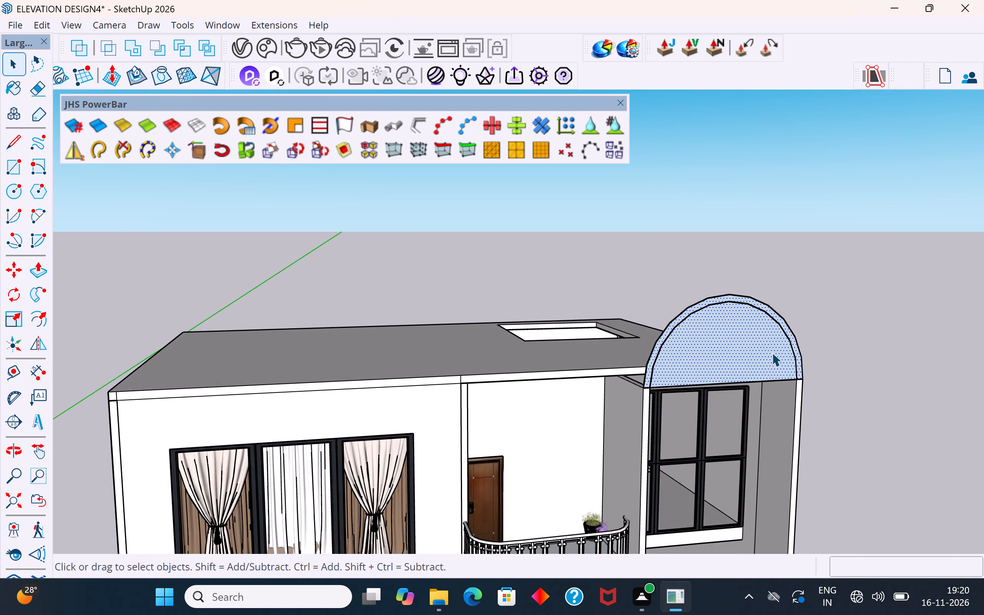
scroll(768, 352, "up", 3)
triple_click(768, 352)
left_click(768, 352)
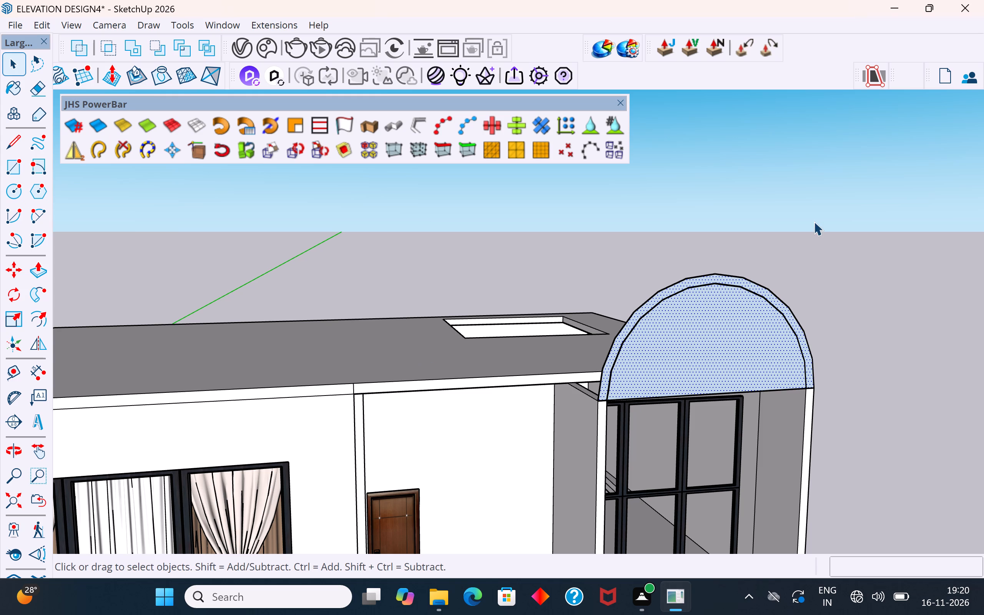
scroll(814, 221, "up", 2)
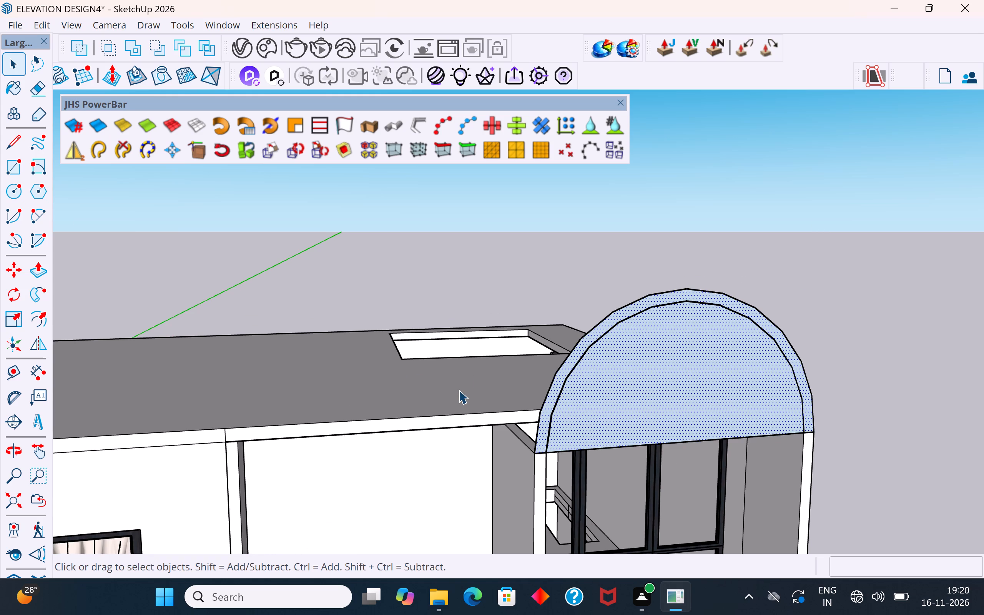
scroll(470, 359, "down", 3)
scroll(635, 407, "up", 3)
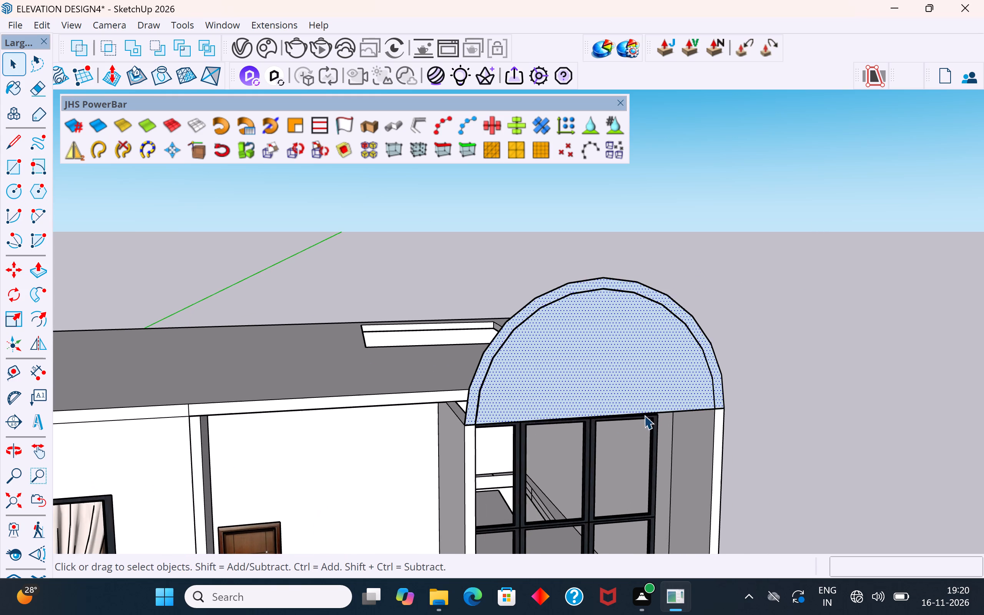
middle_click_drag(650, 419, 672, 396)
scroll(766, 371, "up", 4)
scroll(506, 465, "down", 1)
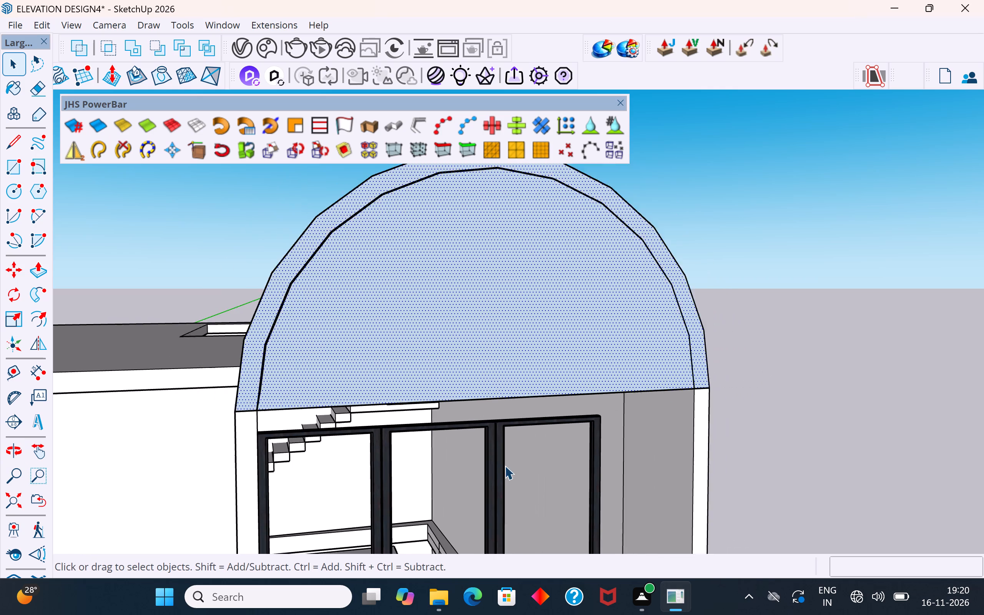
scroll(505, 465, "down", 2)
scroll(527, 382, "up", 1)
middle_click_drag(366, 398, 510, 428)
scroll(434, 292, "up", 6)
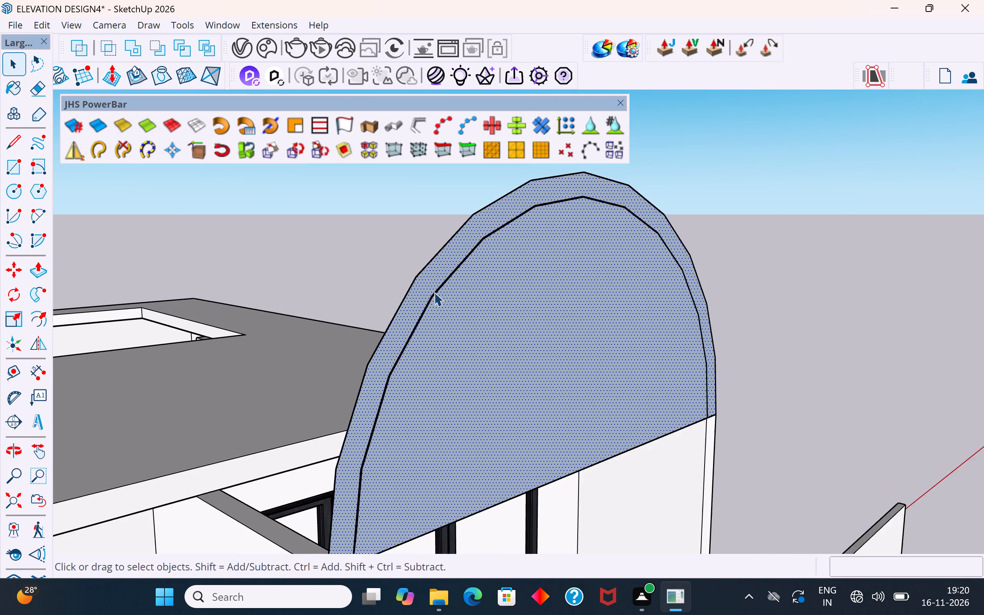
Delete the duplicate arc running just inside the inner arc of the arched face.
scroll(434, 292, "up", 7)
scroll(437, 291, "down", 2)
scroll(437, 291, "up", 8)
left_click(442, 289)
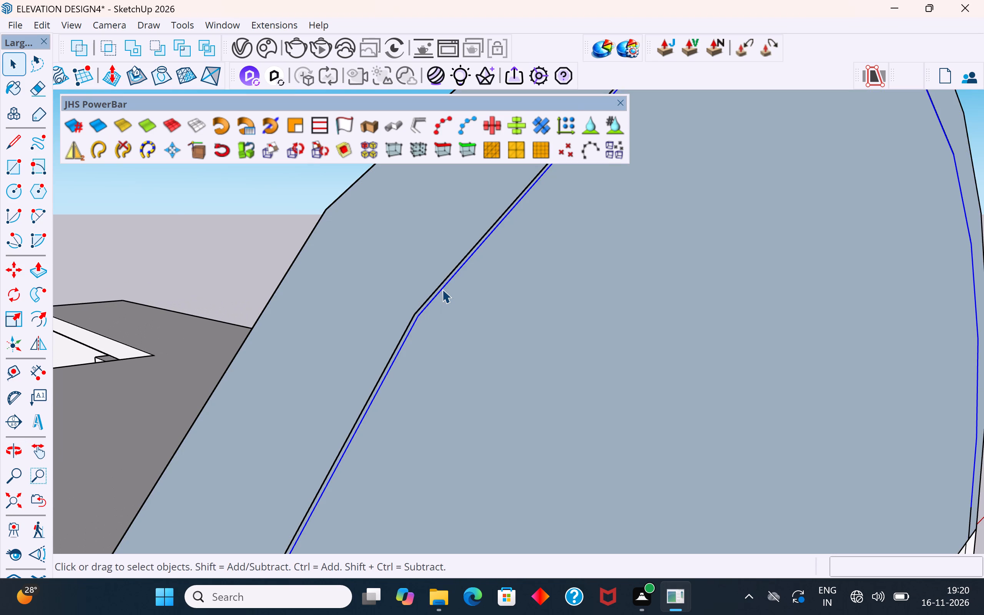
key("Delete")
scroll(412, 360, "down", 13)
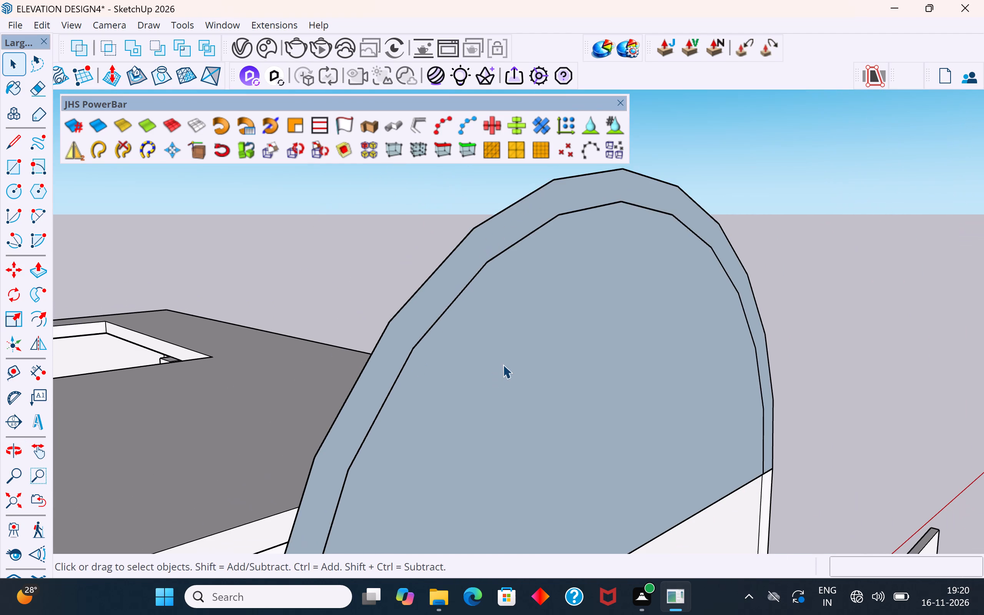
left_click(503, 364)
Delete the short stray edge beside the lower end of the arched face's inner arc.
scroll(407, 355, "down", 7)
scroll(482, 315, "down", 3)
middle_click_drag(480, 426, 480, 443)
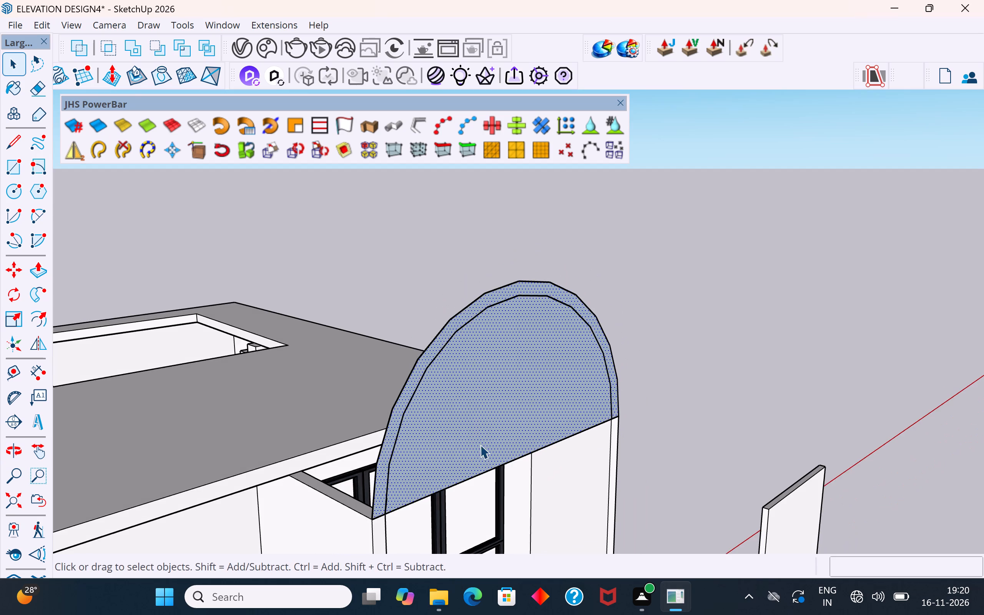
scroll(472, 447, "up", 2)
scroll(321, 570, "up", 13)
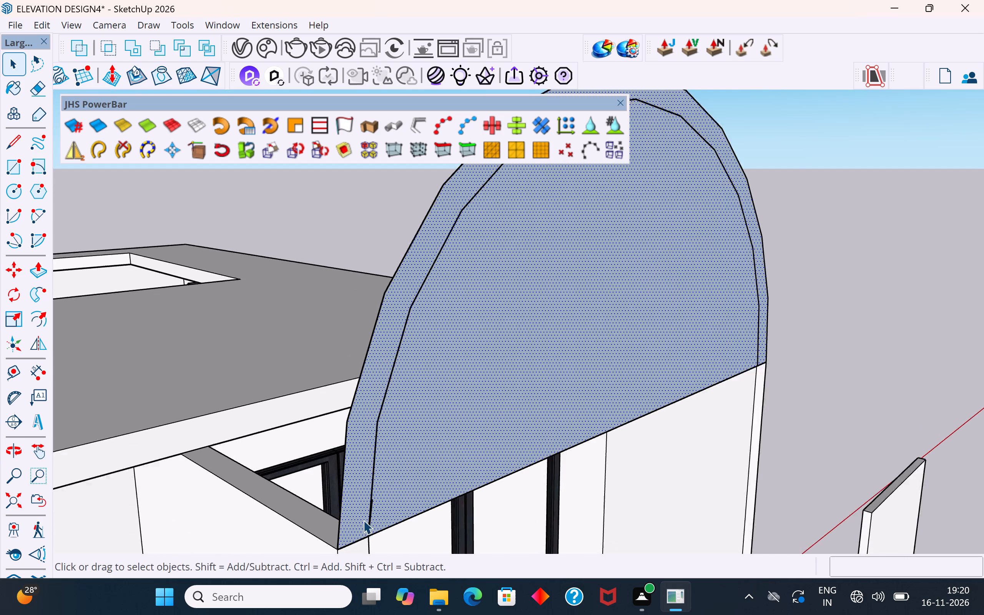
scroll(363, 520, "up", 17)
left_click(390, 484)
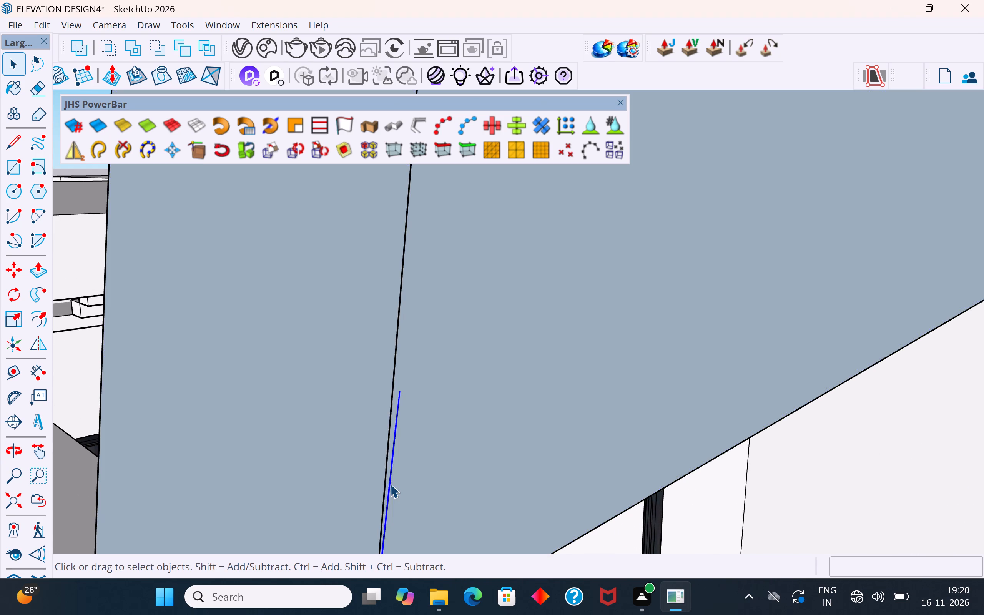
key("Delete")
scroll(389, 483, "down", 20)
scroll(389, 483, "down", 9)
middle_click_drag(537, 402, 519, 397)
left_click(519, 391)
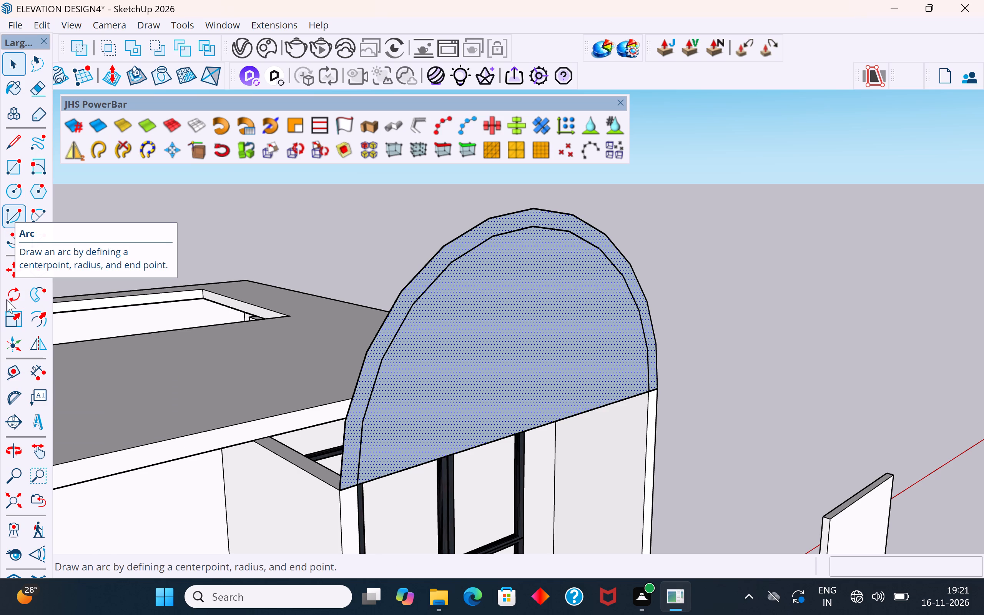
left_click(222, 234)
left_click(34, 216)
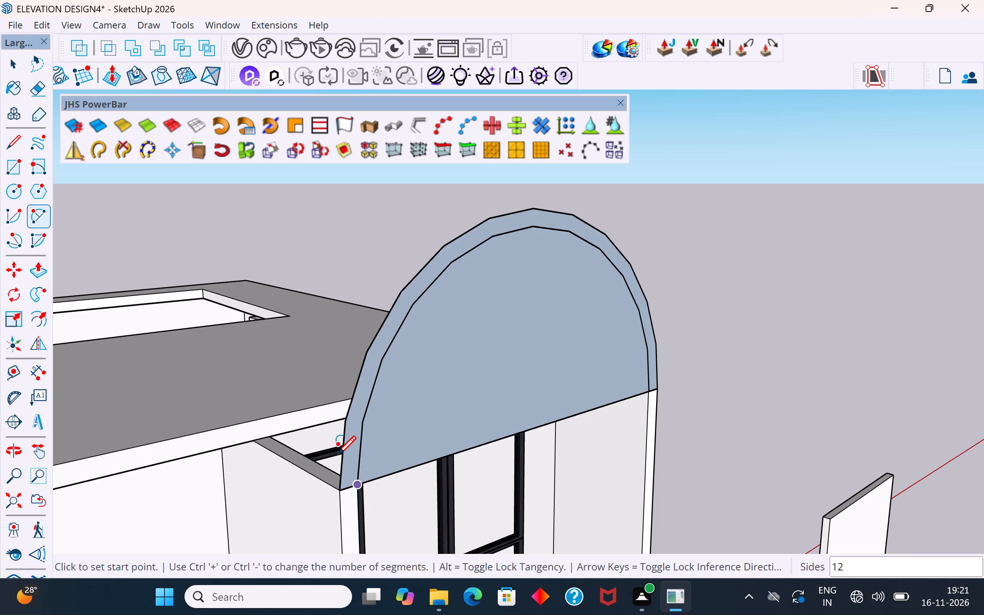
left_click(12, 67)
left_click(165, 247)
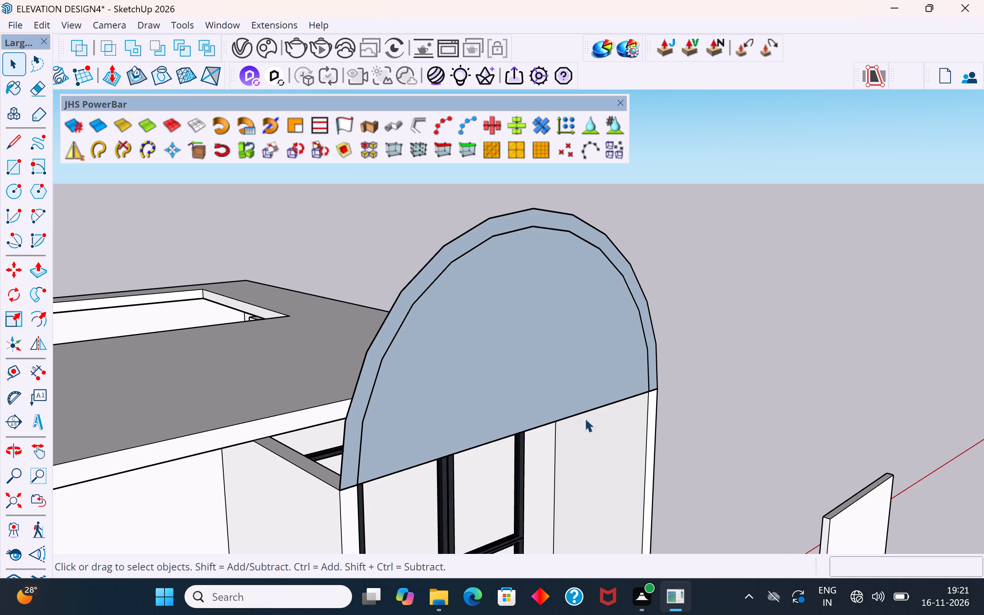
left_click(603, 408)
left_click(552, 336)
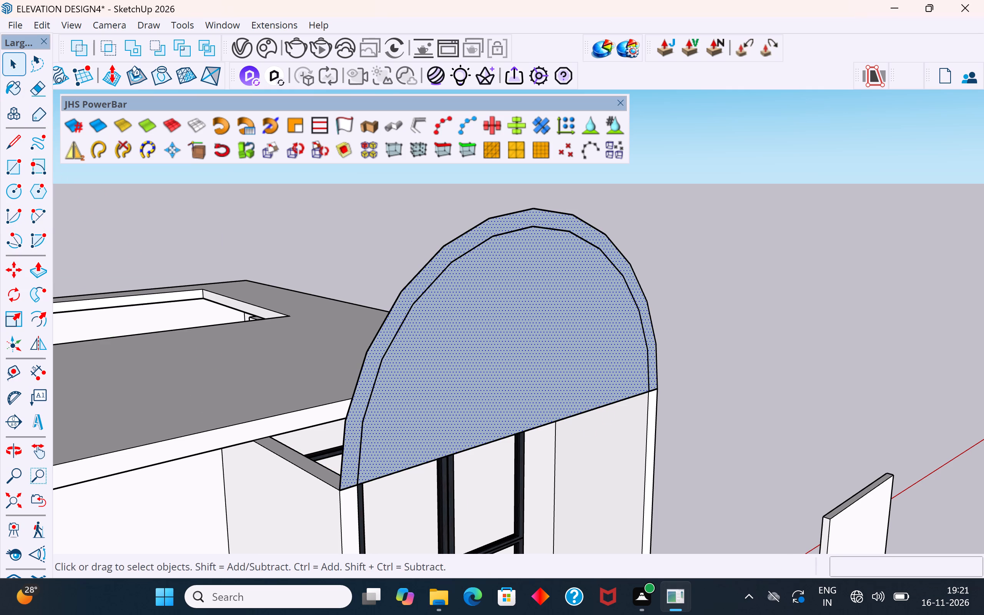
Offset the whole outline of the arched face inward by about 5", onto the existing inner arc.
double_click(442, 357)
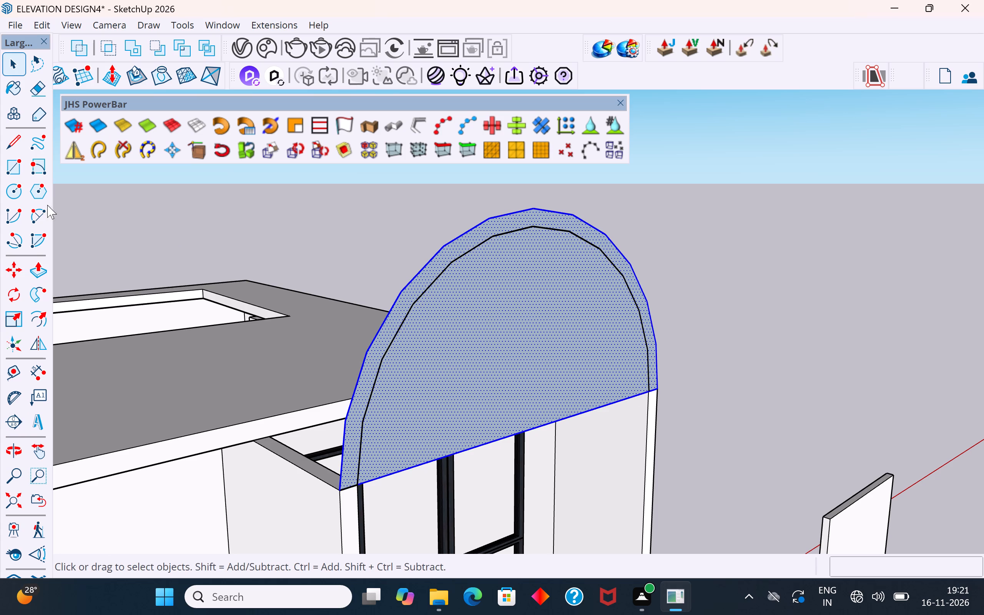
left_click(43, 318)
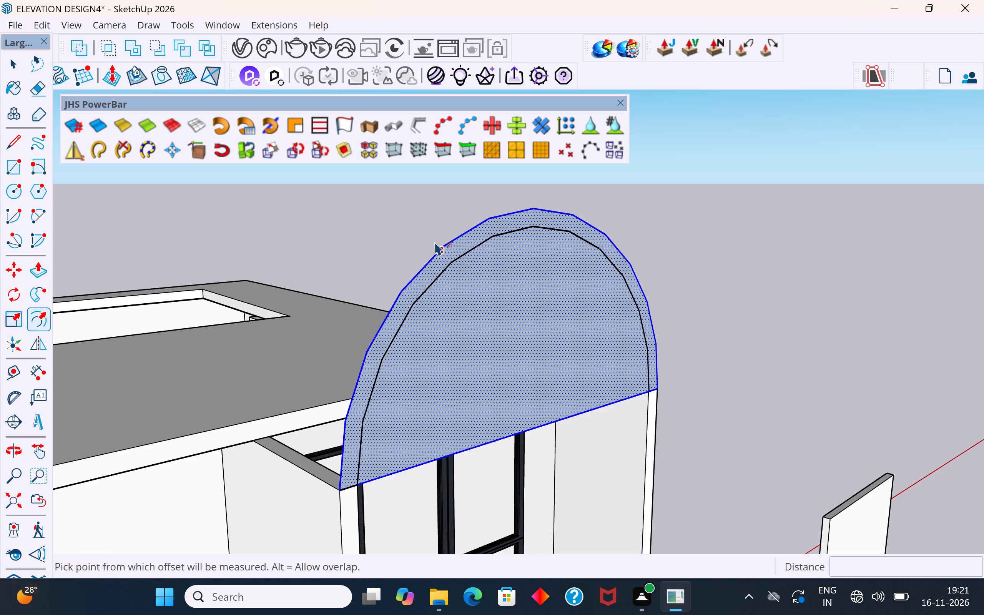
left_click(441, 244)
left_click(445, 263)
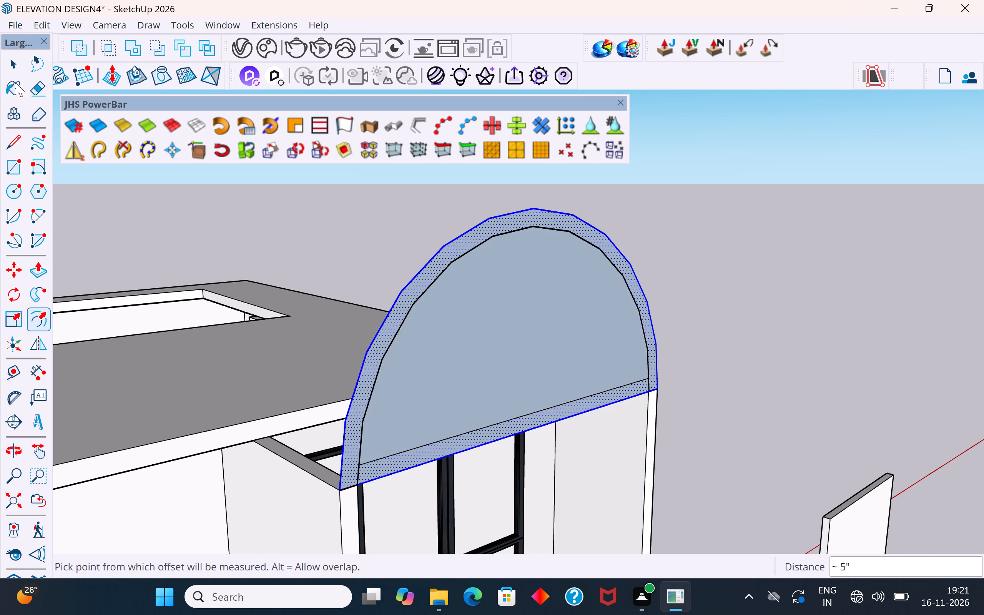
left_click(14, 65)
left_click(213, 233)
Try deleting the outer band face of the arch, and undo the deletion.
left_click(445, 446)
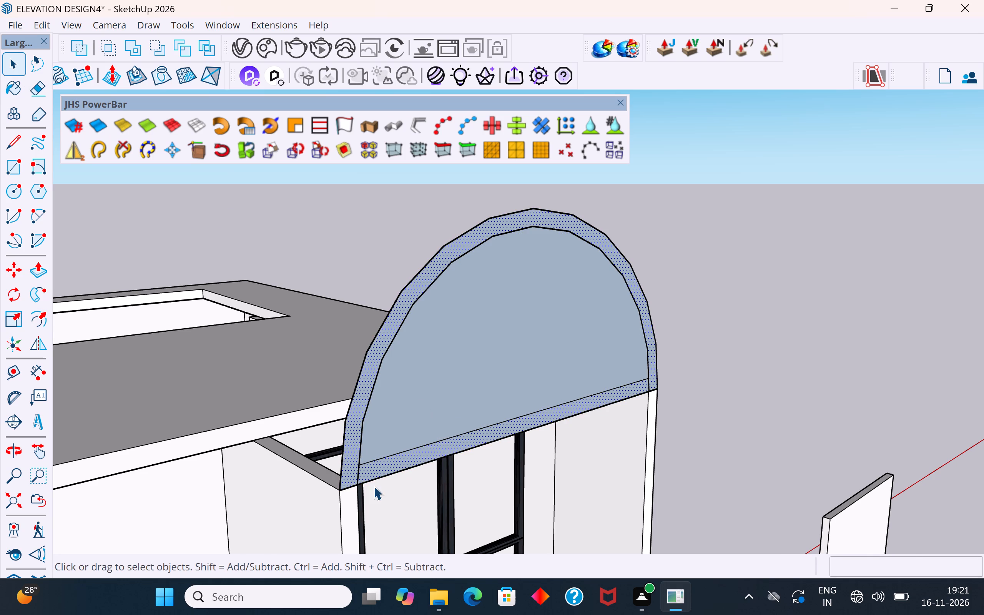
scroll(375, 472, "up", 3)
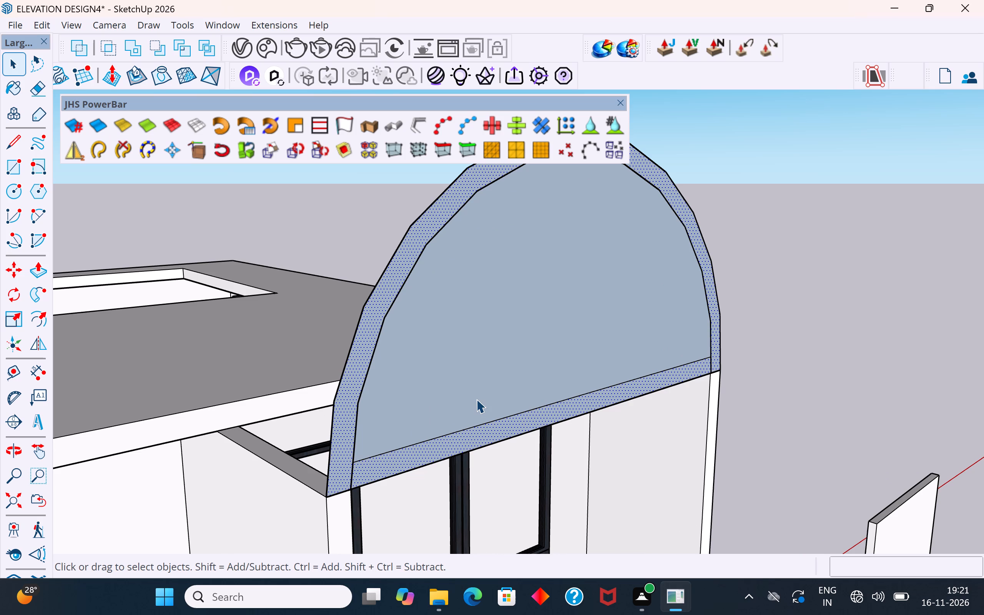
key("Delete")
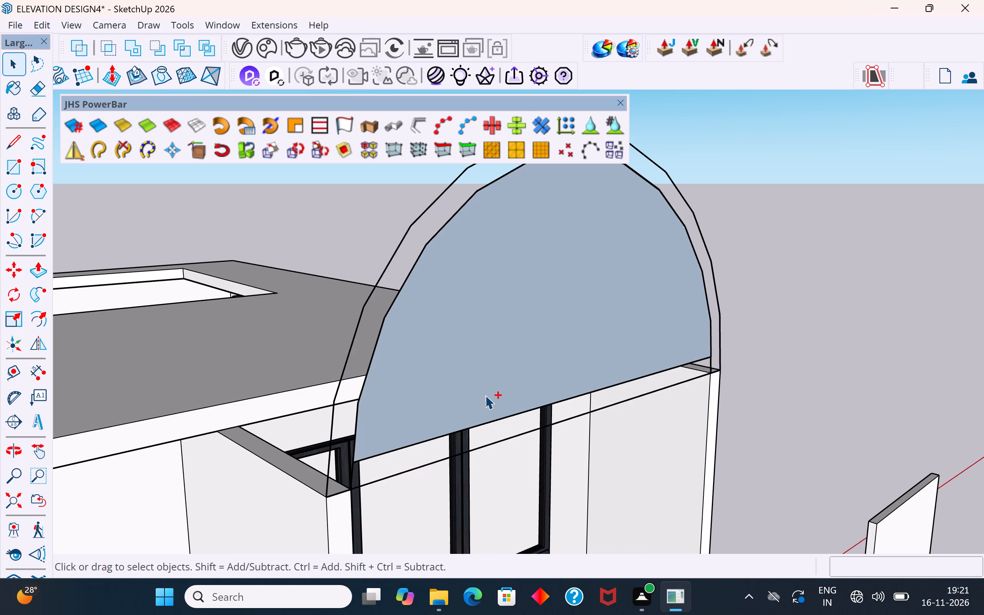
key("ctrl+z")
Delete the inner semicircular face enclosed by the arch's band and bottom strip.
left_click(589, 359)
key("Delete")
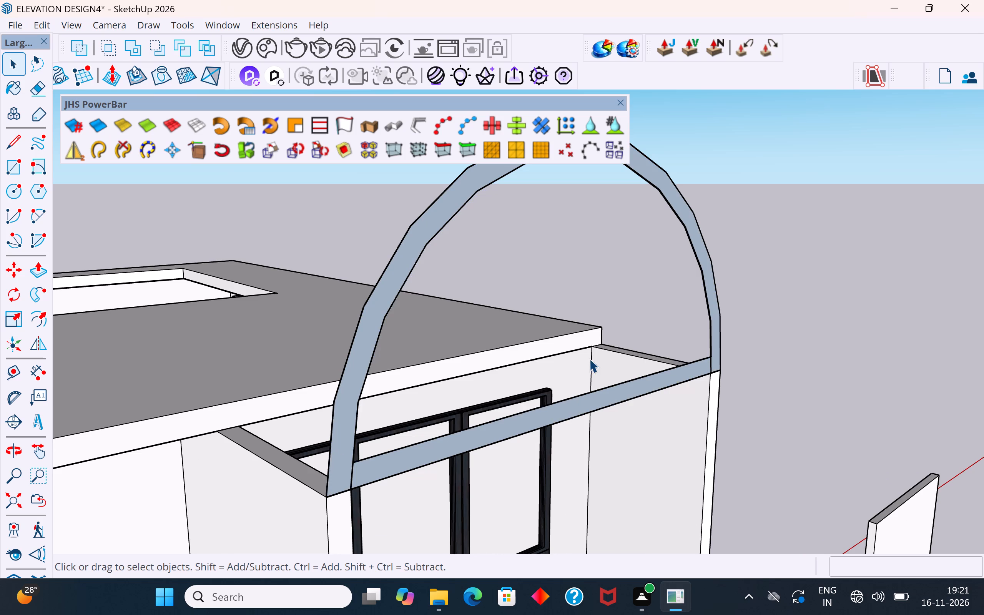
left_click(575, 406)
left_click(739, 367)
Examine the arch's hollow frame and the corner where its curved band meets the bottom strip from several angles.
scroll(508, 357, "down", 3)
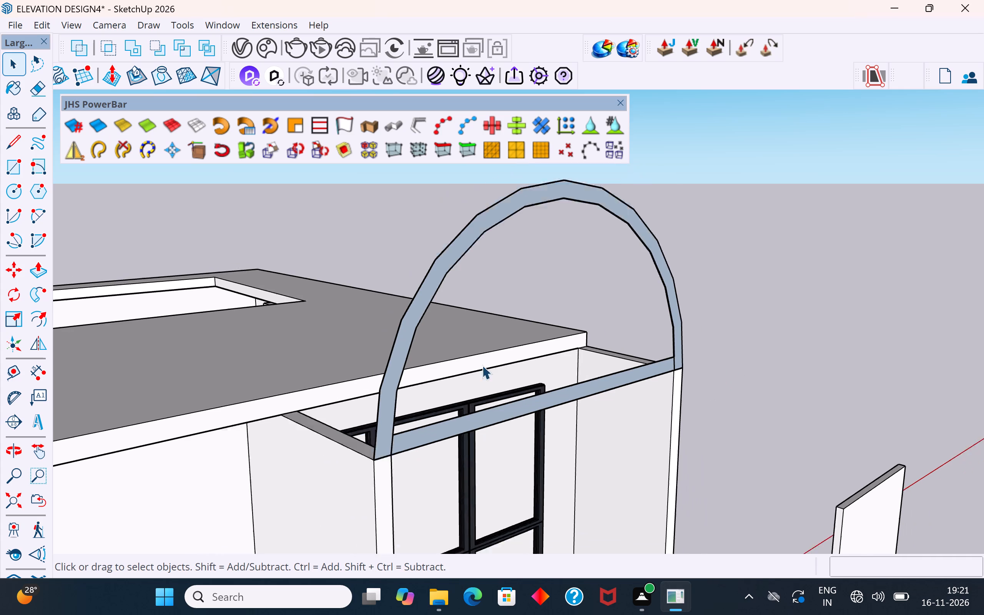
scroll(482, 365, "down", 1)
middle_click_drag(674, 354, 535, 346)
scroll(466, 372, "up", 15)
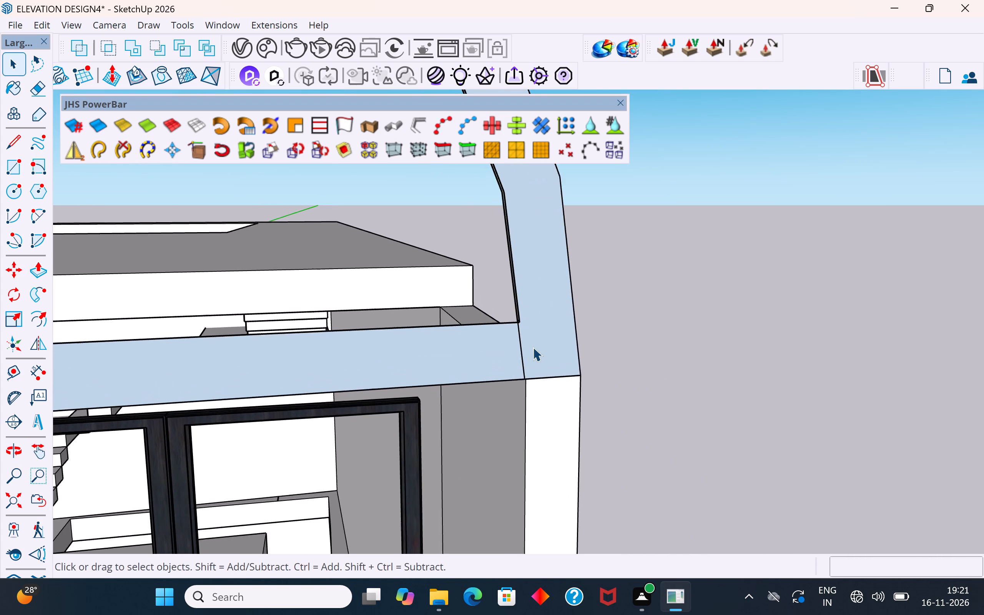
middle_click_drag(529, 339, 679, 357)
scroll(591, 266, "up", 3)
scroll(642, 303, "down", 5)
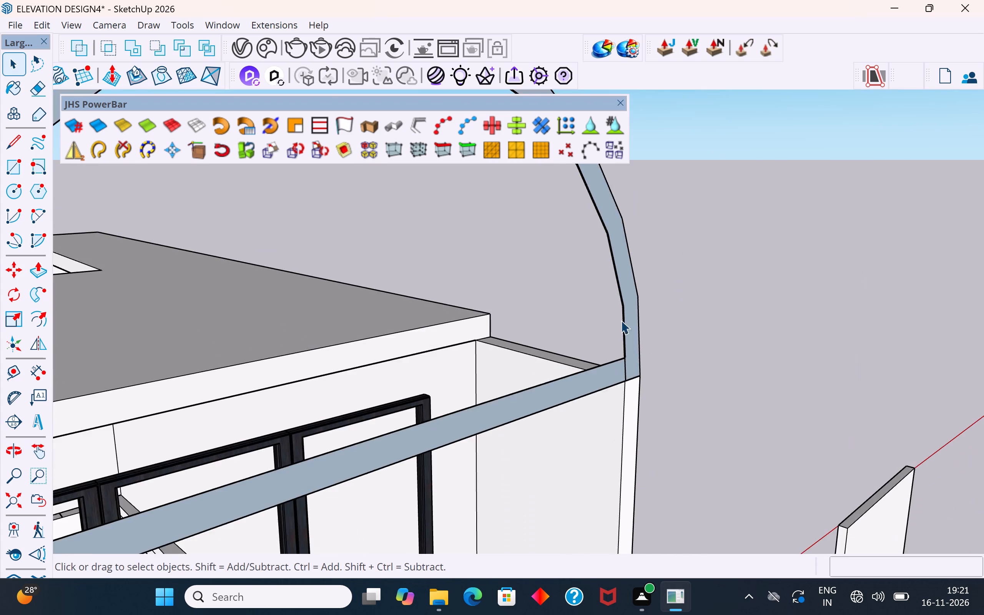
middle_click_drag(614, 330, 660, 341)
scroll(693, 351, "up", 15)
scroll(676, 425, "up", 1)
middle_click_drag(678, 426, 681, 427)
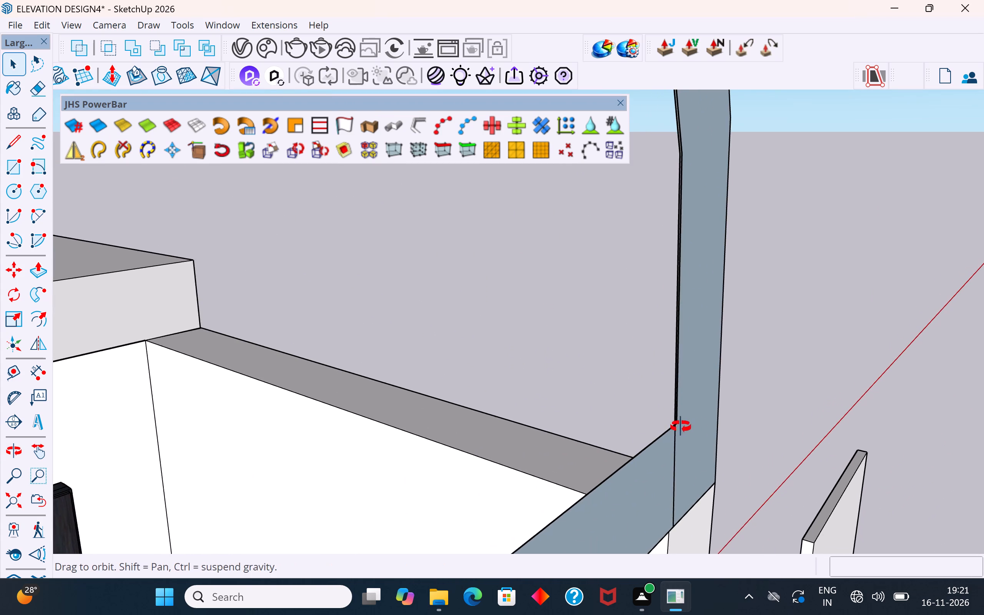
middle_click_drag(681, 427, 760, 445)
scroll(729, 411, "up", 3)
scroll(718, 395, "down", 6)
middle_click_drag(716, 395, 665, 402)
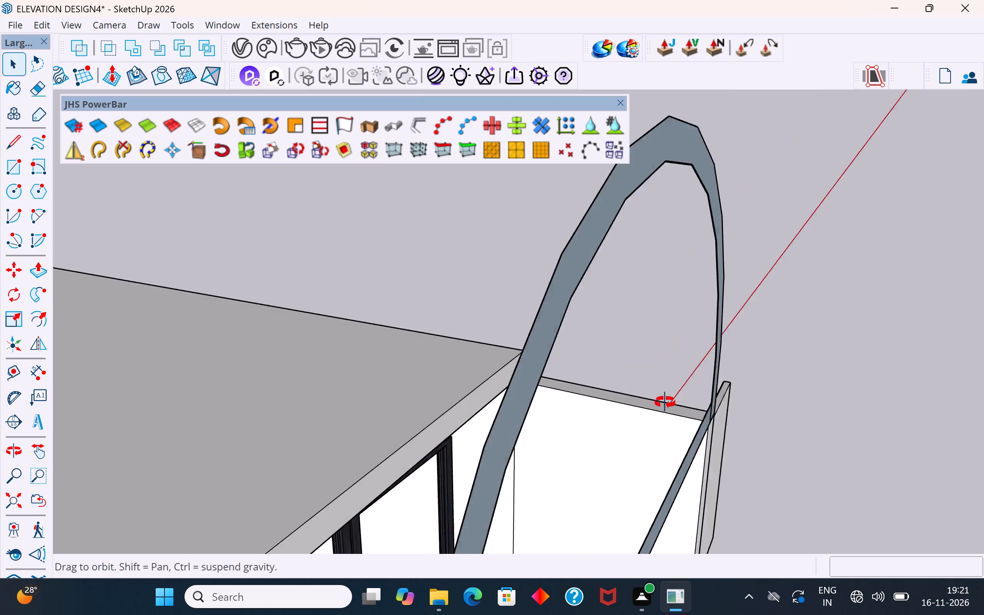
middle_click_drag(665, 402, 449, 364)
middle_click_drag(600, 410, 339, 464)
scroll(785, 334, "down", 10)
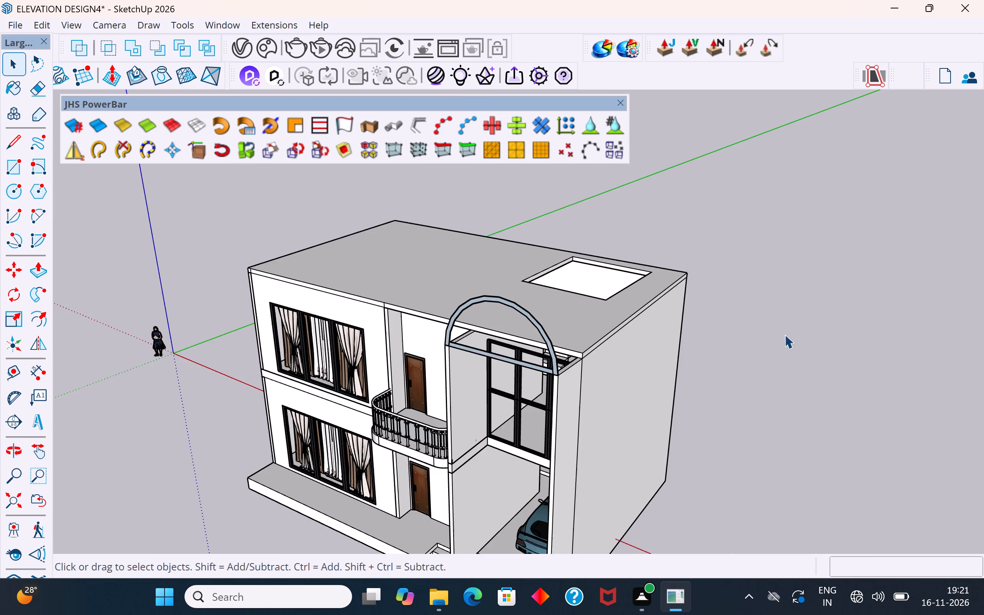
Delete the leftover duplicate inner arc and the small stray edges at the arch frame's inner corner on the outer-wall end.
middle_click_drag(616, 389, 496, 457)
scroll(427, 424, "up", 20)
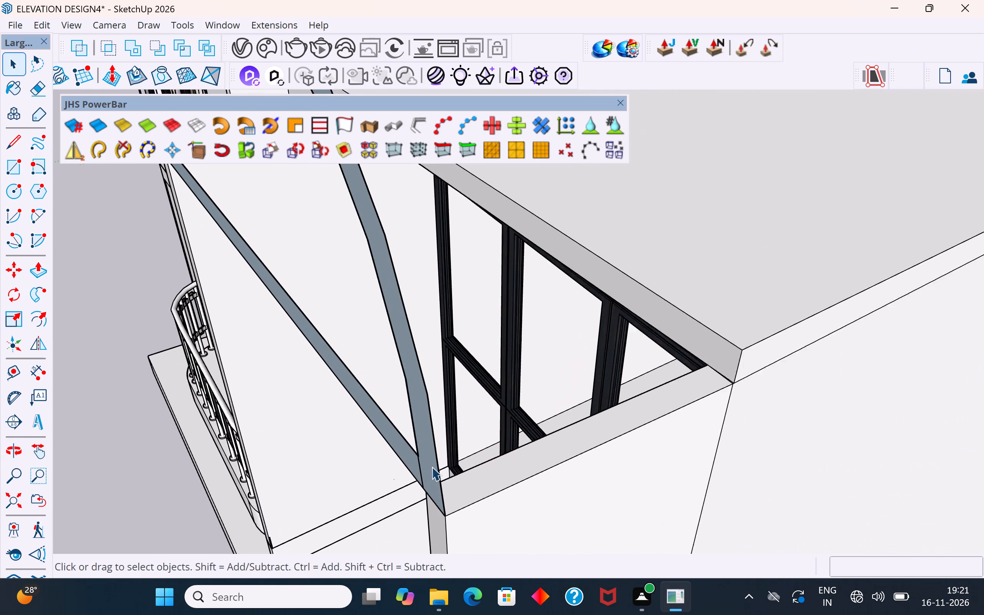
scroll(432, 467, "up", 20)
scroll(432, 467, "up", 9)
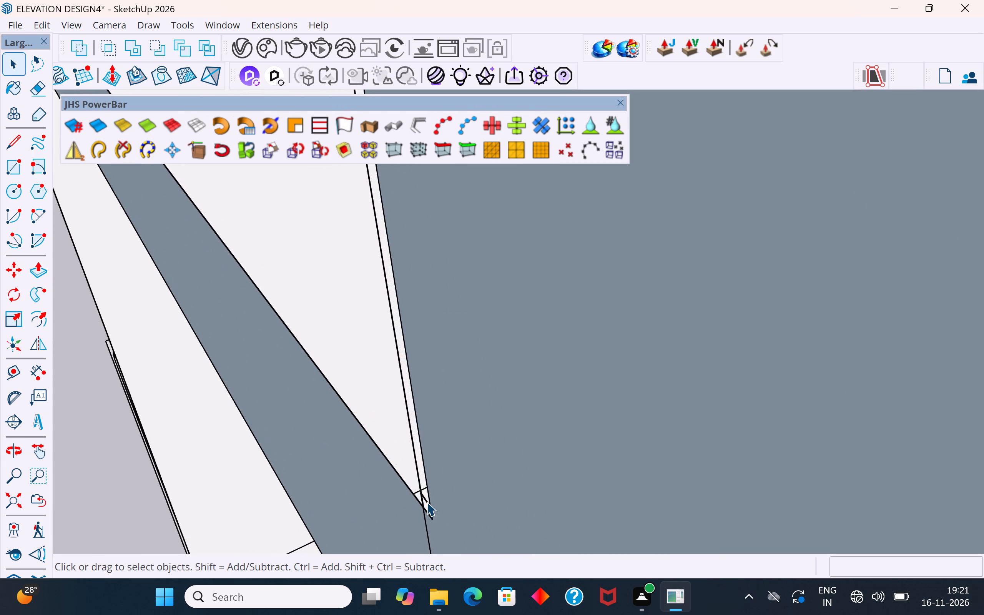
middle_click_drag(428, 502, 501, 469)
middle_click_drag(459, 500, 748, 335)
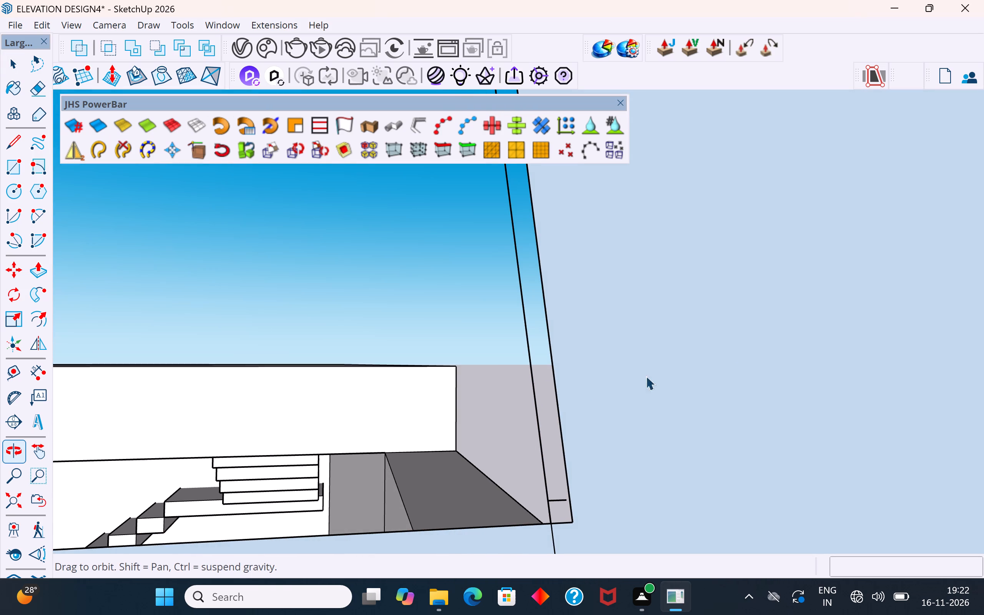
left_click(542, 456)
key("Delete")
left_click(548, 512)
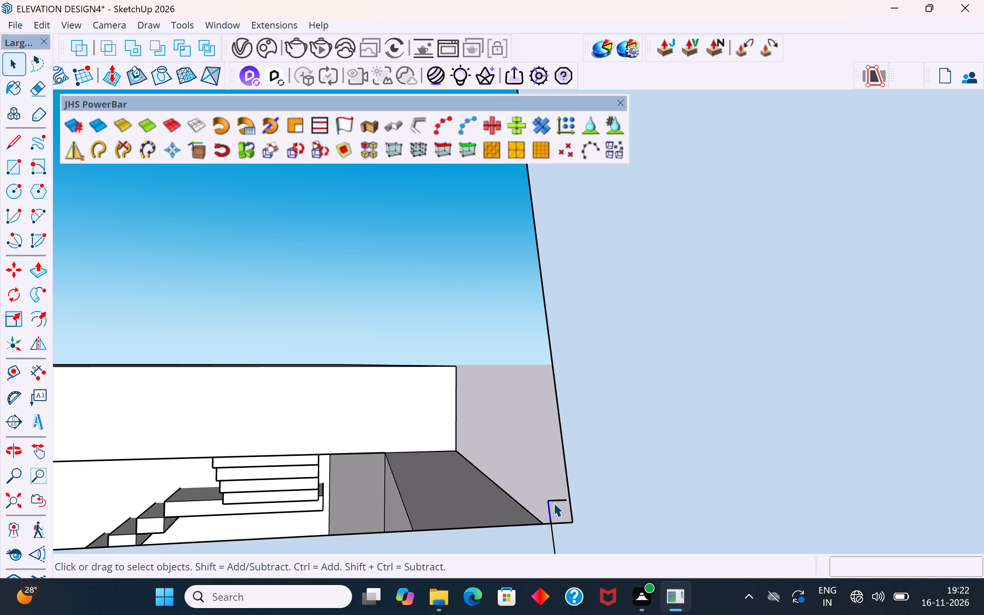
key("Delete")
left_click(556, 499)
key("Delete")
scroll(550, 520, "up", 7)
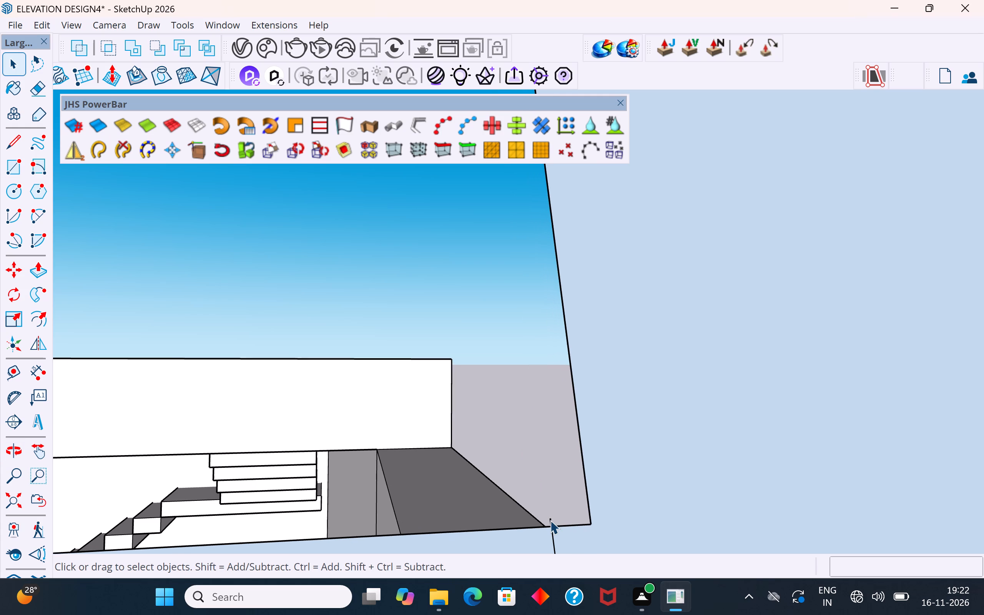
left_click(550, 522)
key("Delete")
Draw a line from the frame's inner corner to its bottom edge at the outer-wall end, between the bottom strip and curved band.
scroll(701, 465, "down", 16)
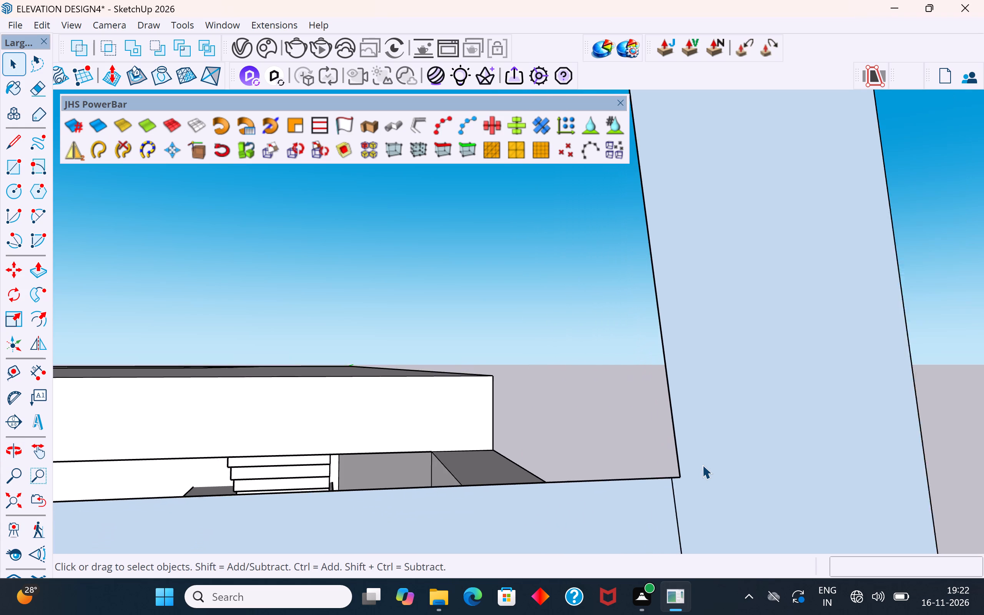
scroll(702, 465, "down", 8)
scroll(697, 465, "down", 20)
scroll(701, 503, "up", 5)
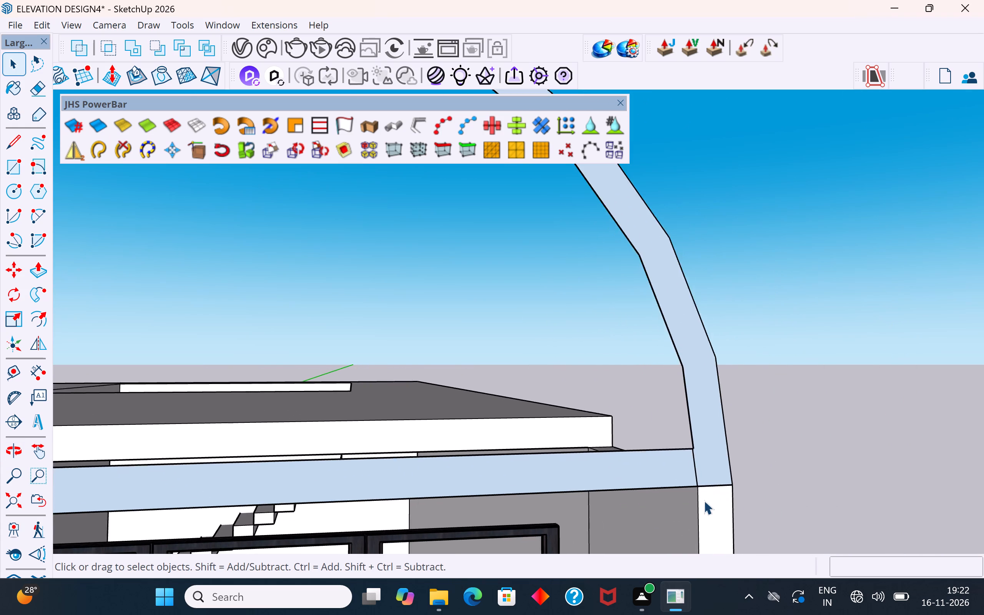
scroll(704, 500, "up", 8)
left_click(674, 435)
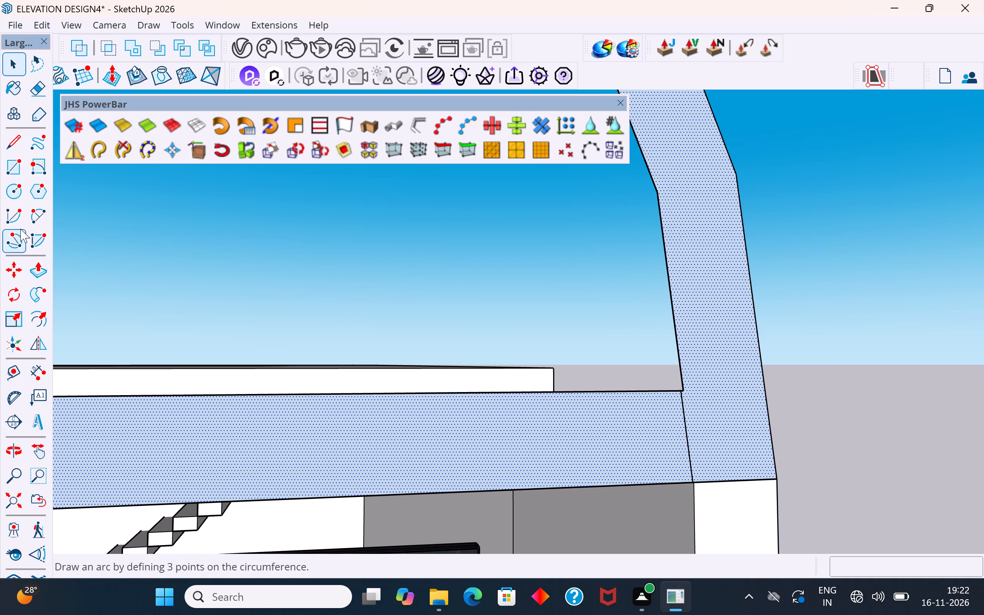
left_click(17, 143)
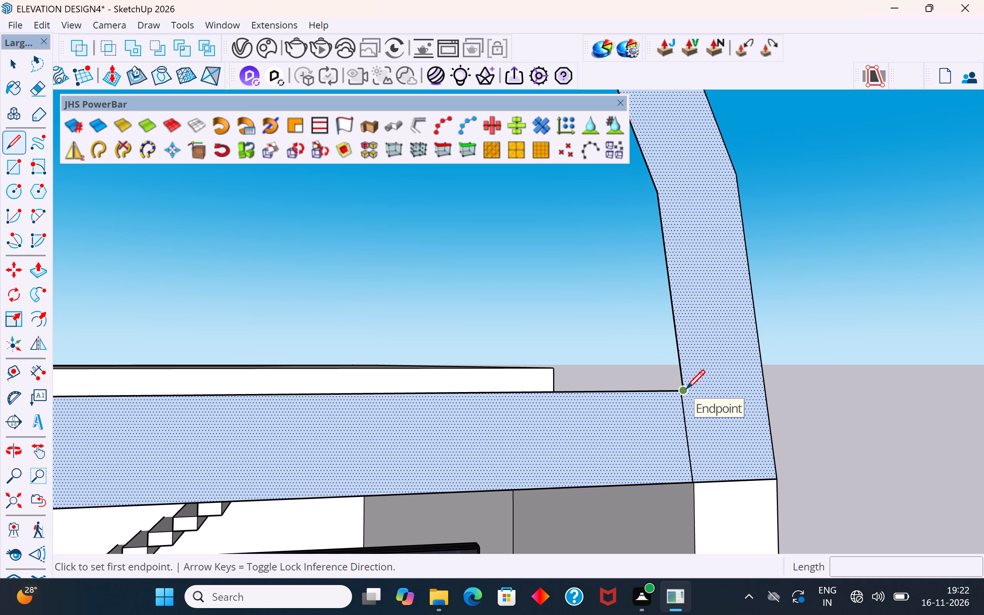
left_click(686, 391)
left_click(697, 483)
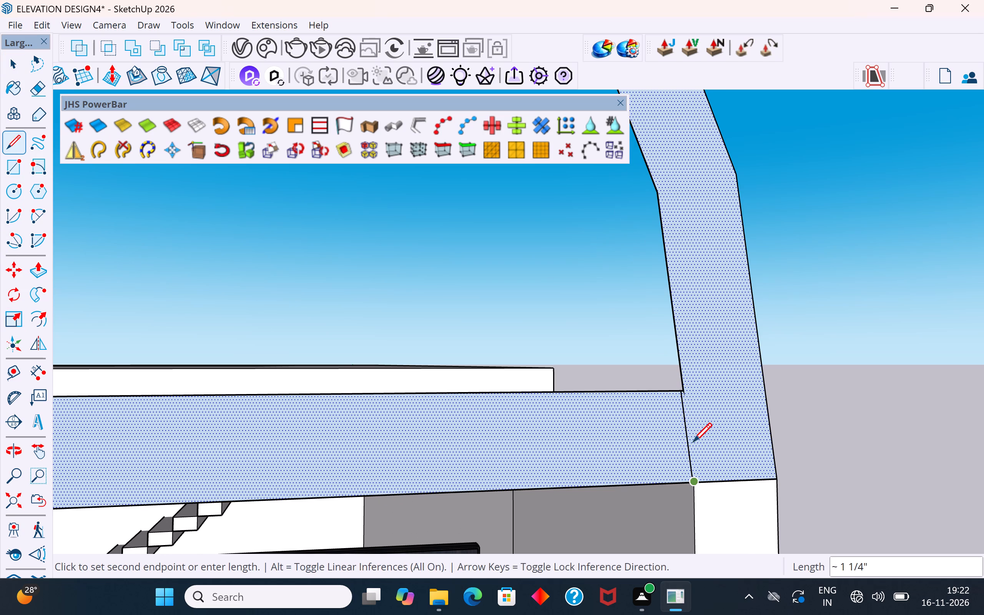
scroll(691, 440, "up", 2)
middle_click_drag(691, 440, 578, 528)
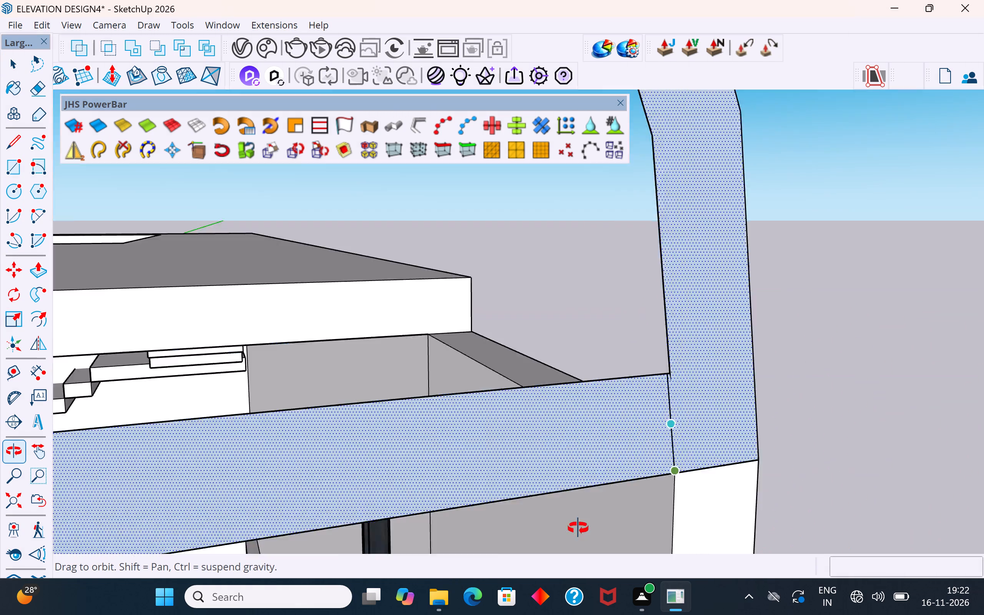
middle_click_drag(578, 528, 2, 534)
left_click(15, 63)
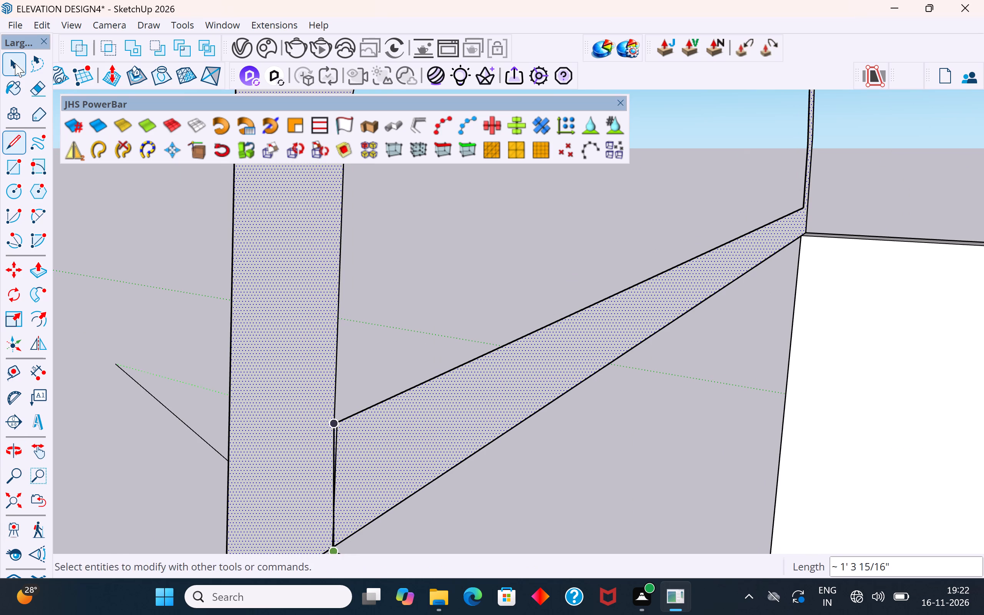
Delete the slightly slanted duplicate line running down from the frame's inner corner at the outer-wall end.
left_click(372, 334)
scroll(371, 349, "down", 3)
scroll(404, 356, "up", 7)
left_click(400, 355)
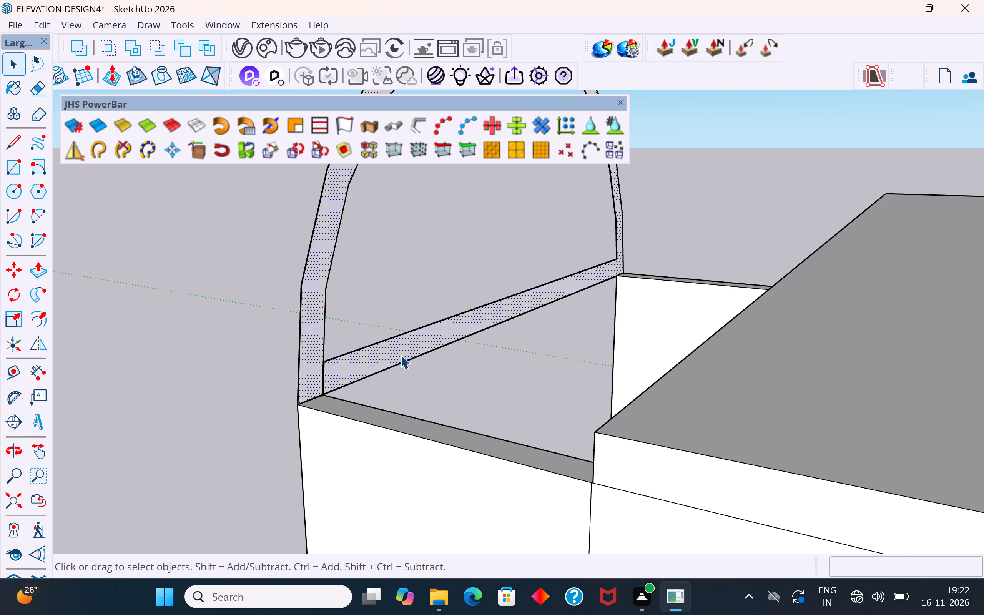
scroll(357, 366, "up", 5)
scroll(311, 379, "up", 11)
scroll(299, 332, "up", 4)
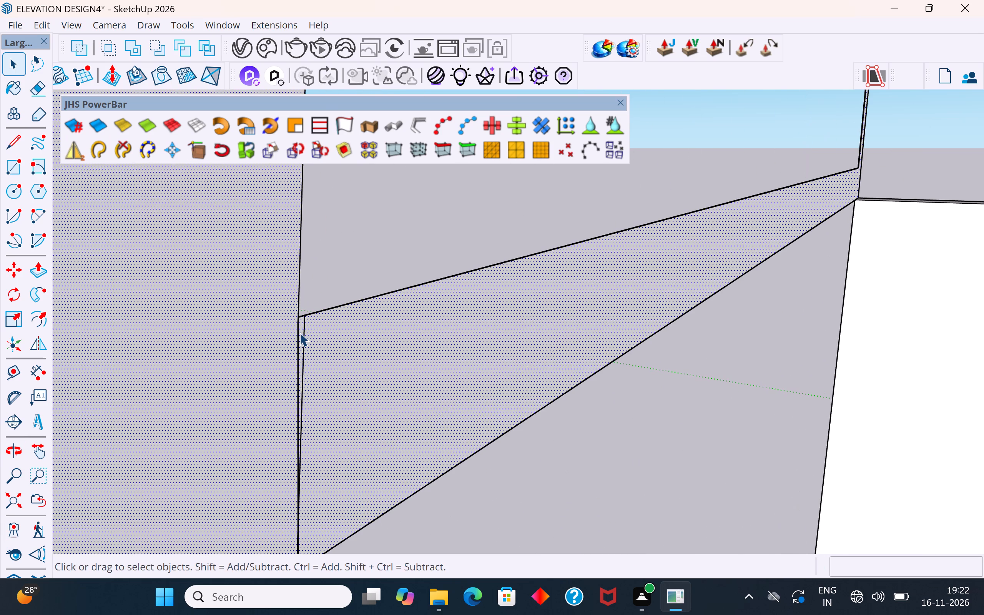
left_click(303, 331)
key("Delete")
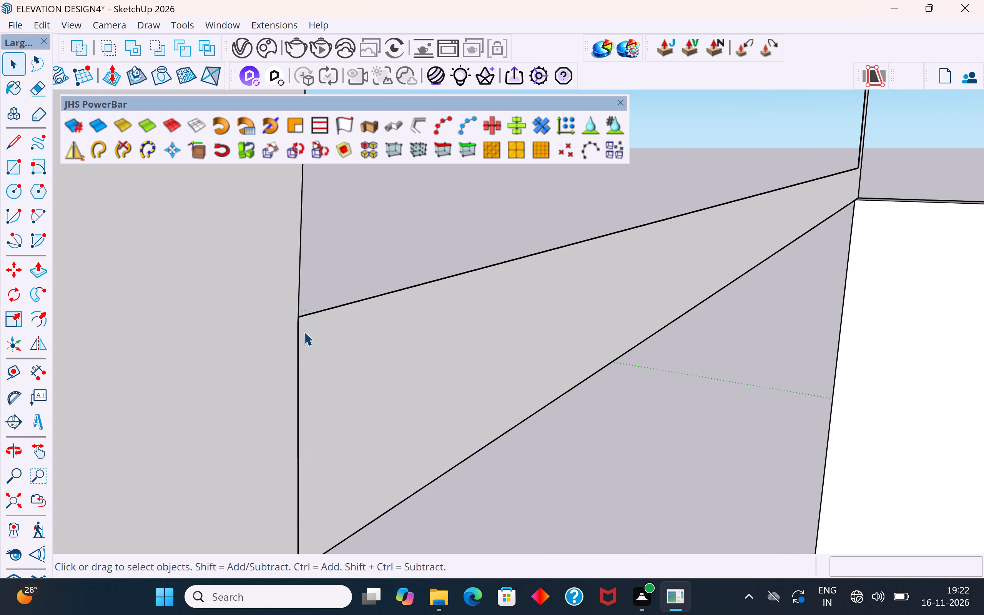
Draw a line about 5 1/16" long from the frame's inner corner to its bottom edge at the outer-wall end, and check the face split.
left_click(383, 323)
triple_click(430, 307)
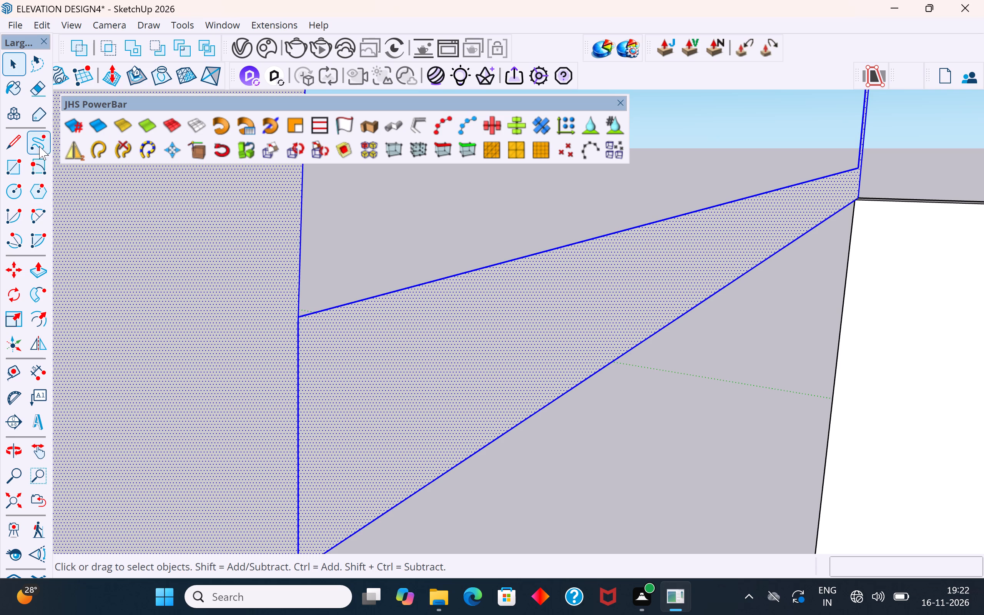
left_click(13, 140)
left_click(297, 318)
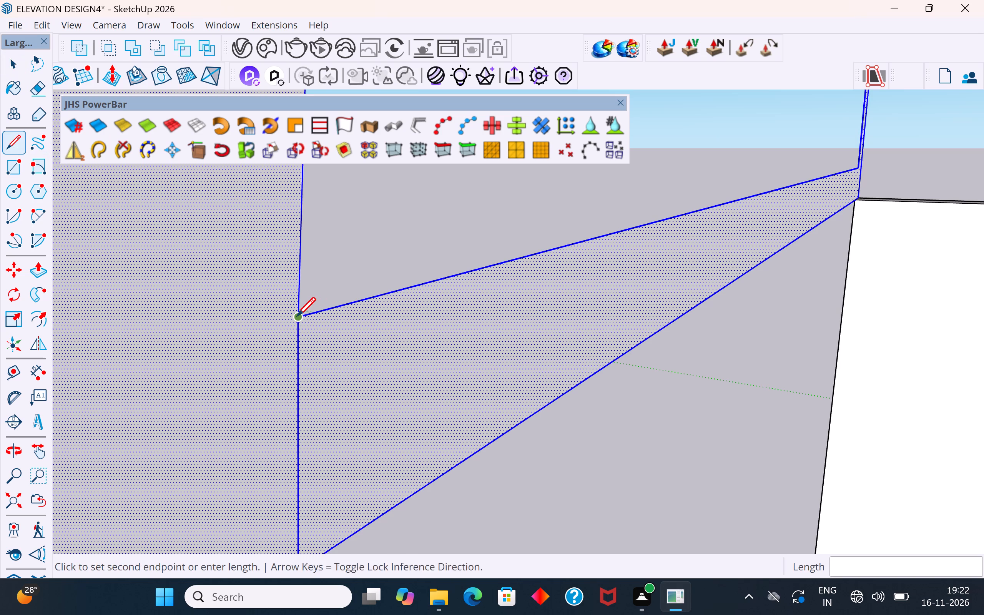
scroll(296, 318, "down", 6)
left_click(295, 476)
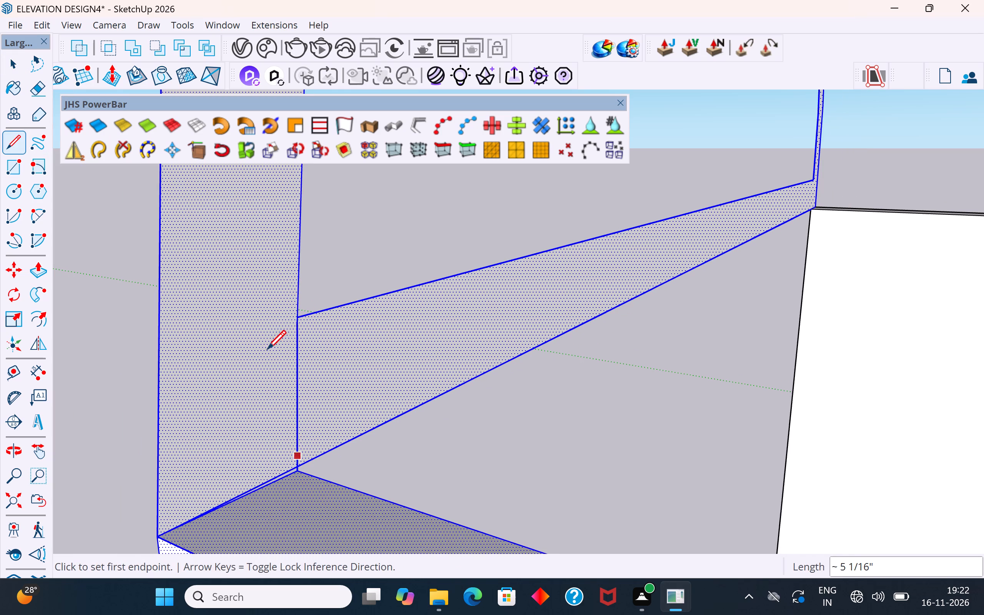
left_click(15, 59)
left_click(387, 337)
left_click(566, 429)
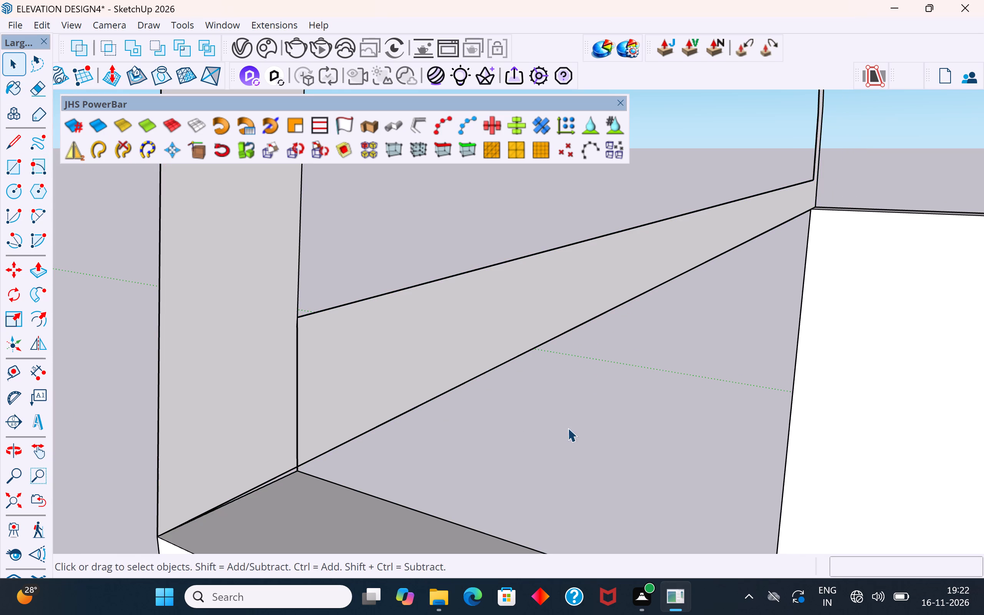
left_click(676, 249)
Delete the dividing line between the curved band and bottom strip at the outer-wall end.
middle_click_drag(812, 219, 745, 232)
scroll(741, 234, "down", 5)
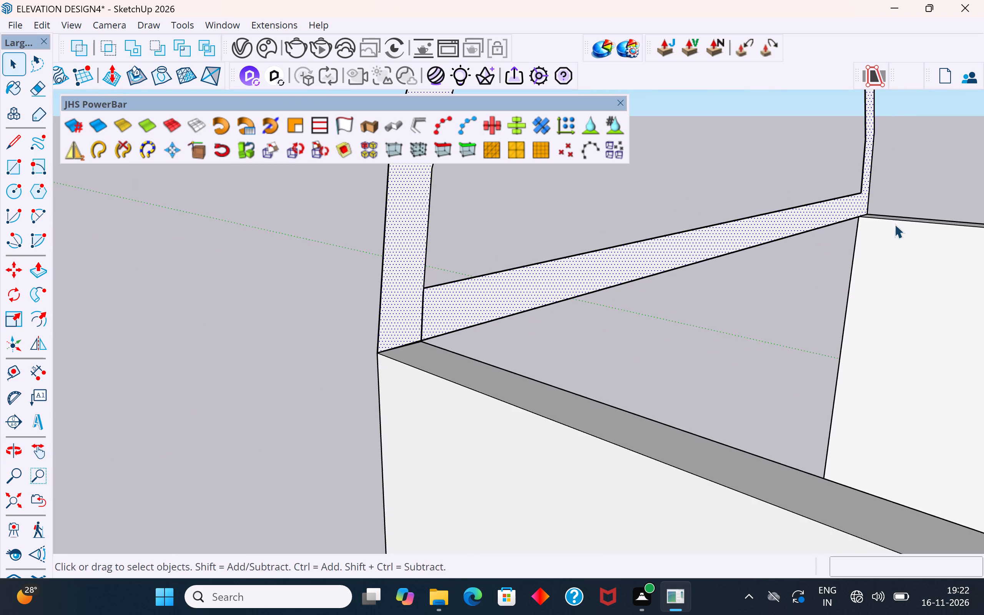
middle_click_drag(894, 206, 778, 213)
scroll(560, 308, "down", 4)
scroll(487, 326, "up", 9)
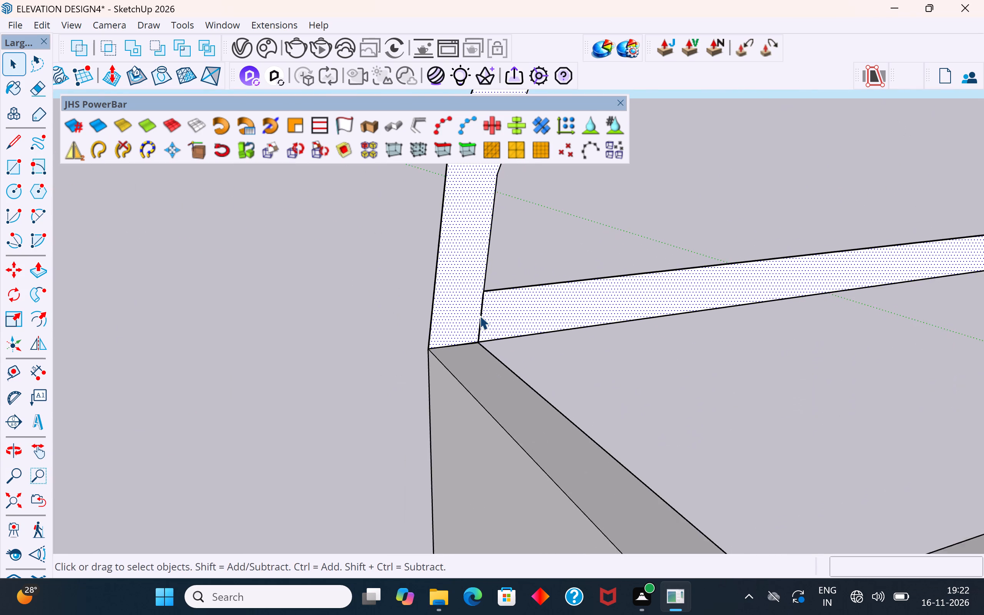
scroll(480, 316, "up", 8)
left_click(479, 309)
left_click(483, 314)
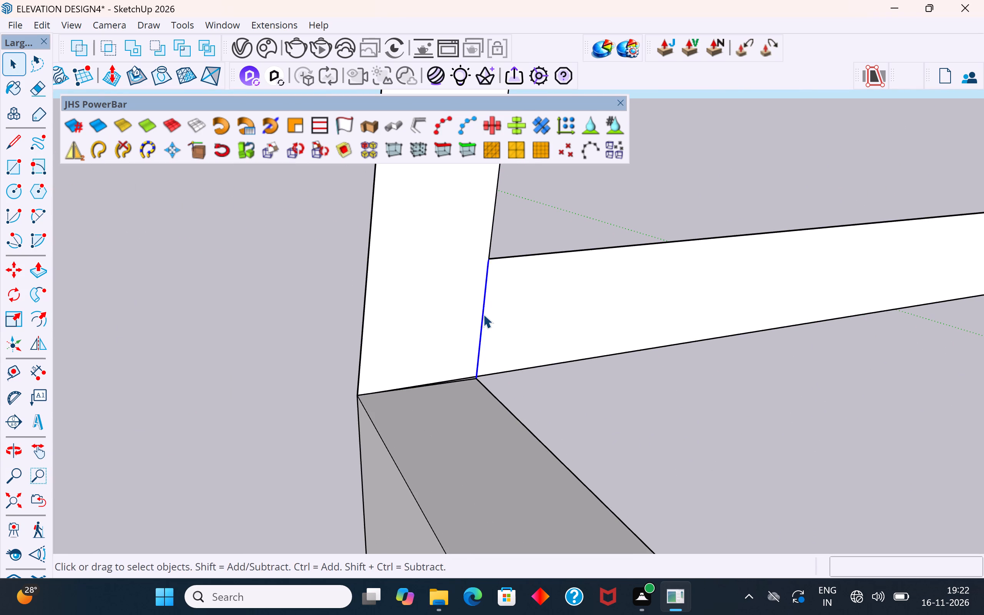
key("Delete")
Draw a line about 5 1/16" long from the inner corner to the bottom edge at the frame's opposite end.
scroll(382, 361, "down", 6)
scroll(456, 372, "up", 5)
scroll(419, 394, "down", 12)
scroll(298, 413, "down", 11)
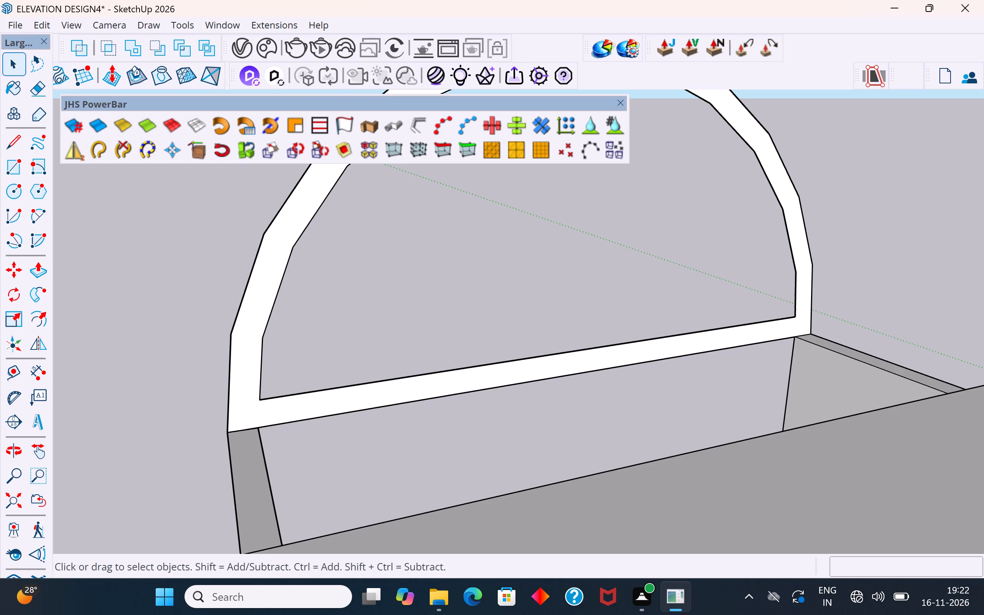
scroll(797, 292, "up", 11)
left_click(797, 339)
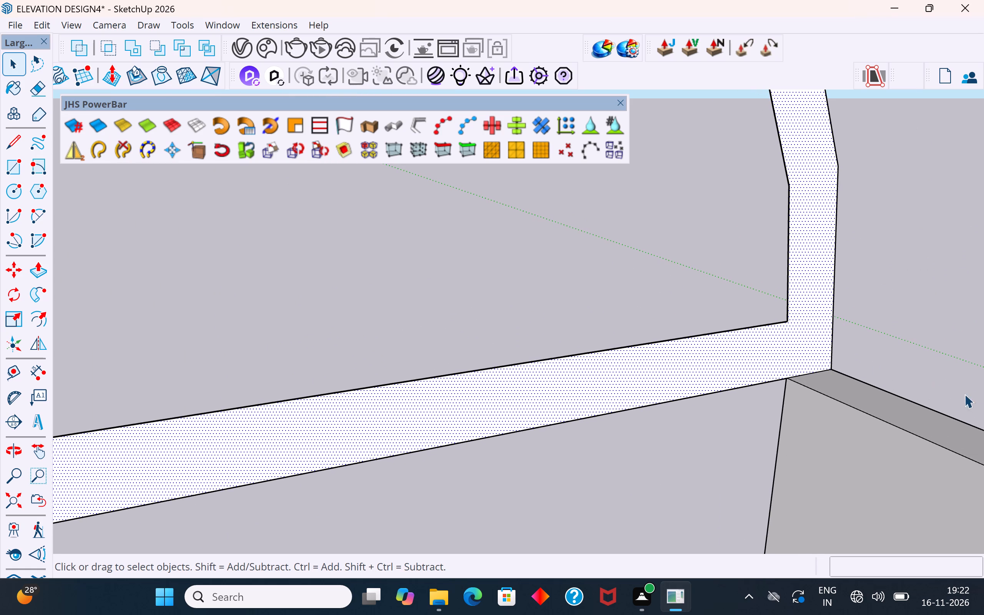
left_click(11, 145)
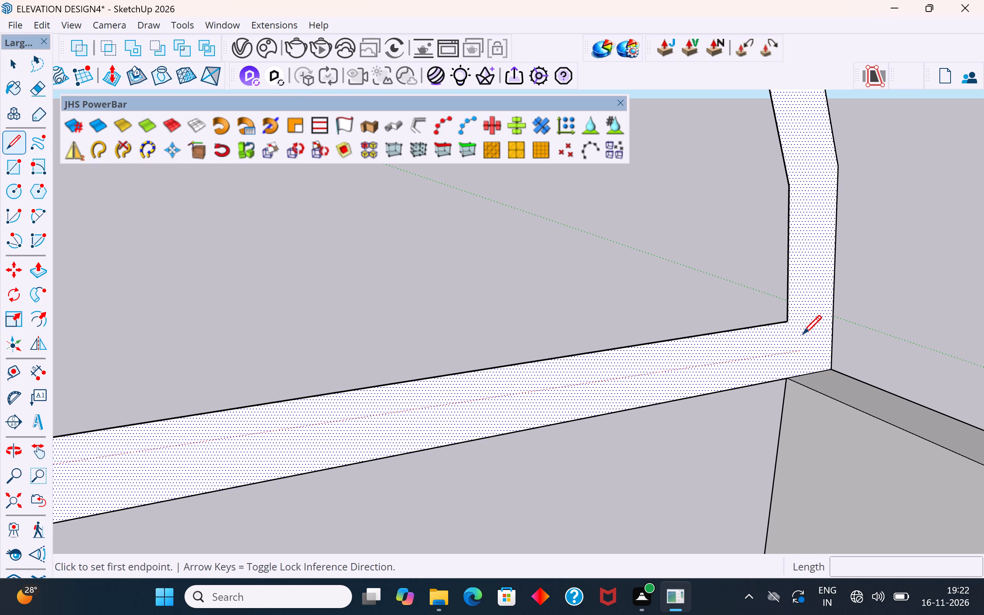
left_click(786, 326)
left_click(790, 383)
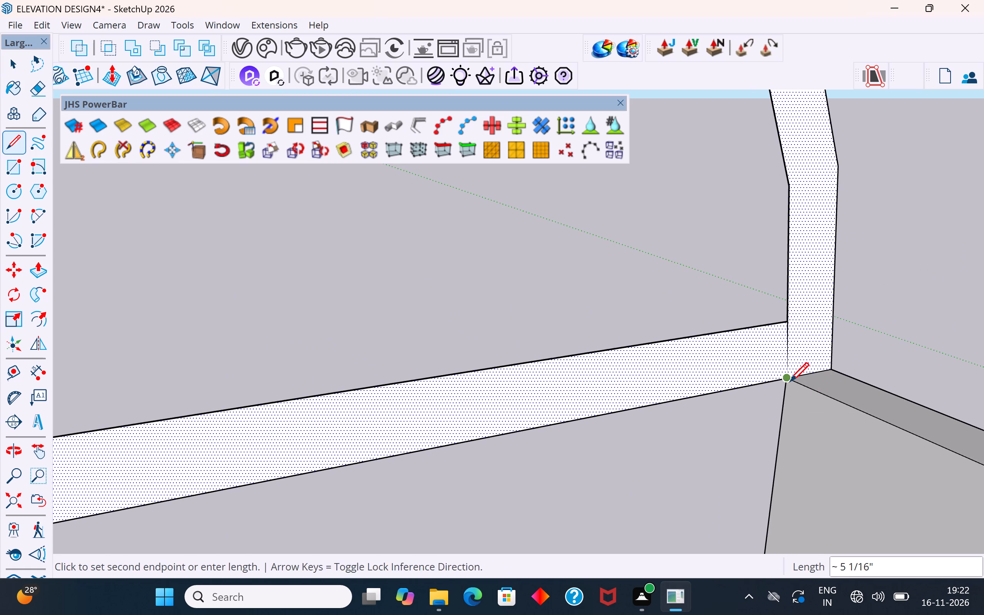
scroll(903, 319, "down", 5)
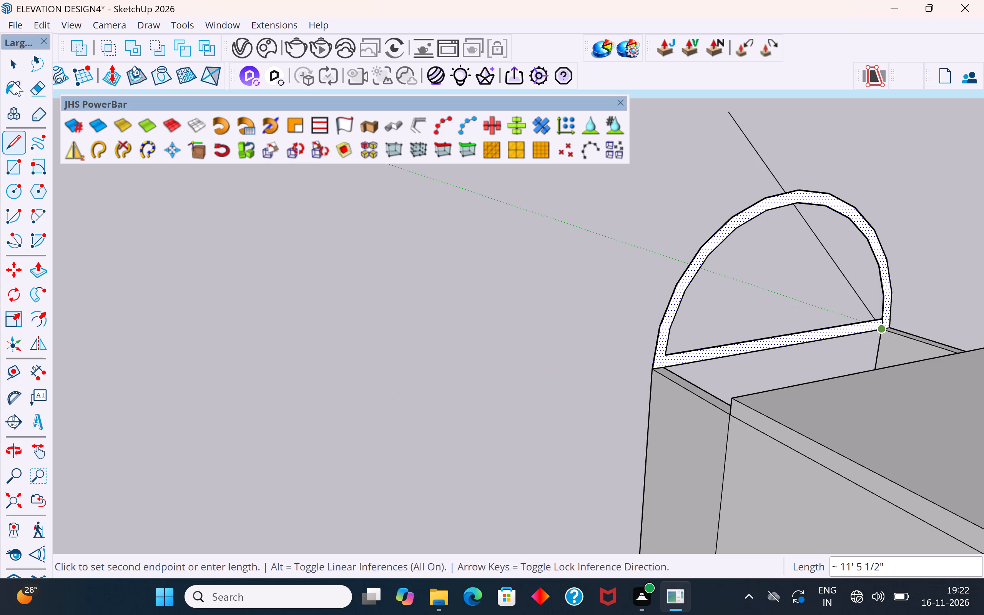
left_click(16, 61)
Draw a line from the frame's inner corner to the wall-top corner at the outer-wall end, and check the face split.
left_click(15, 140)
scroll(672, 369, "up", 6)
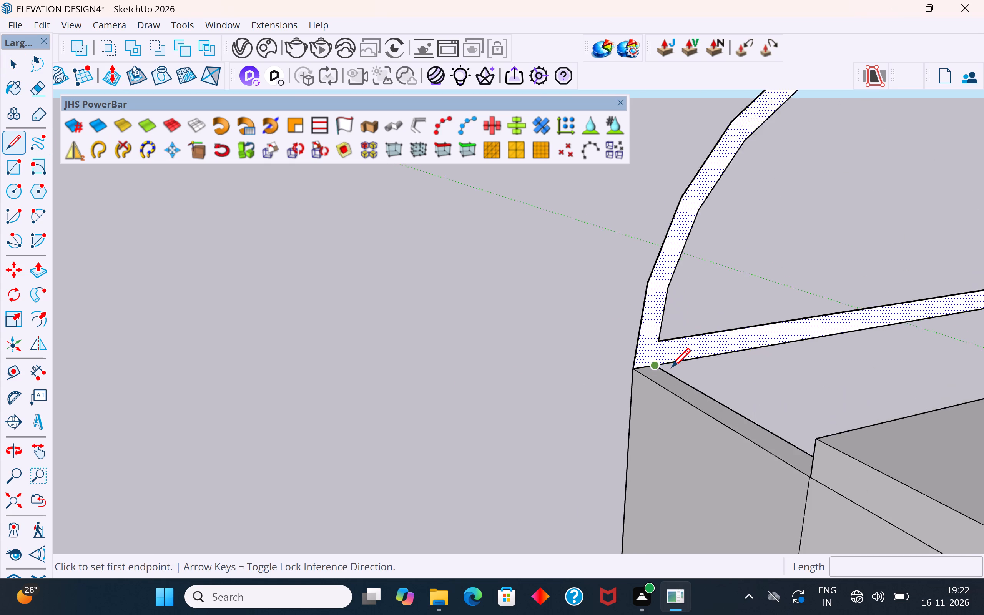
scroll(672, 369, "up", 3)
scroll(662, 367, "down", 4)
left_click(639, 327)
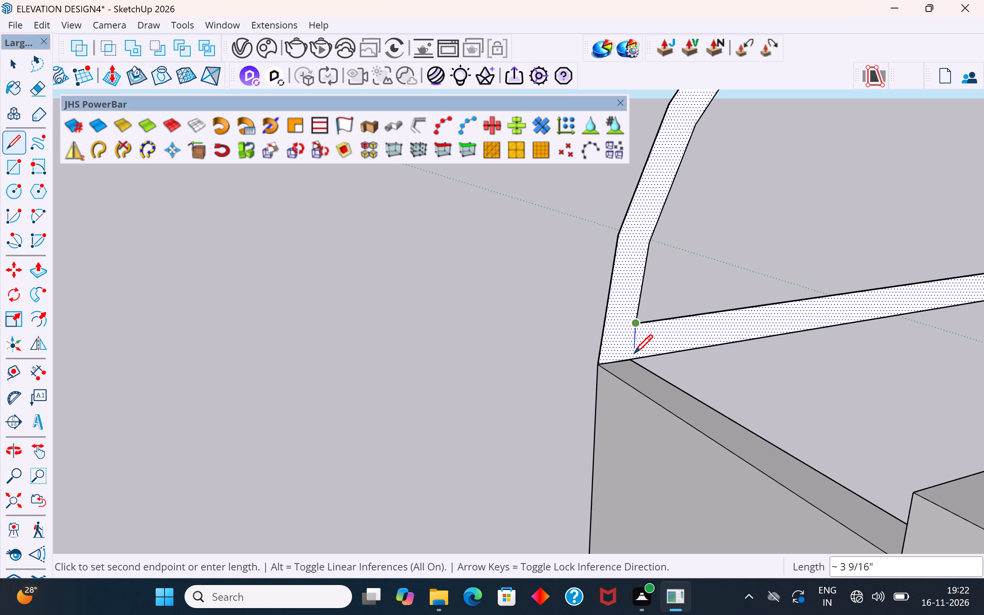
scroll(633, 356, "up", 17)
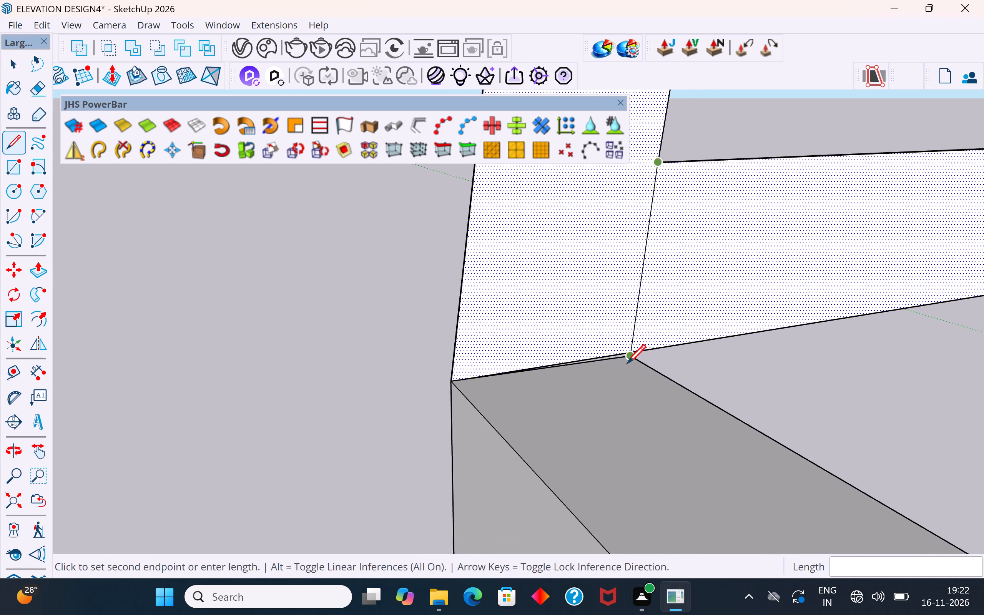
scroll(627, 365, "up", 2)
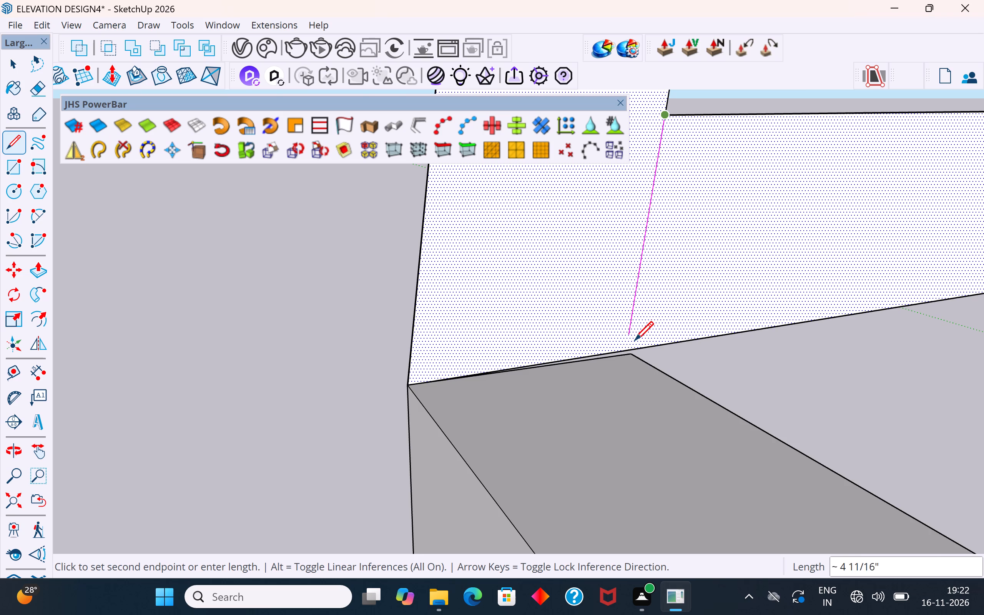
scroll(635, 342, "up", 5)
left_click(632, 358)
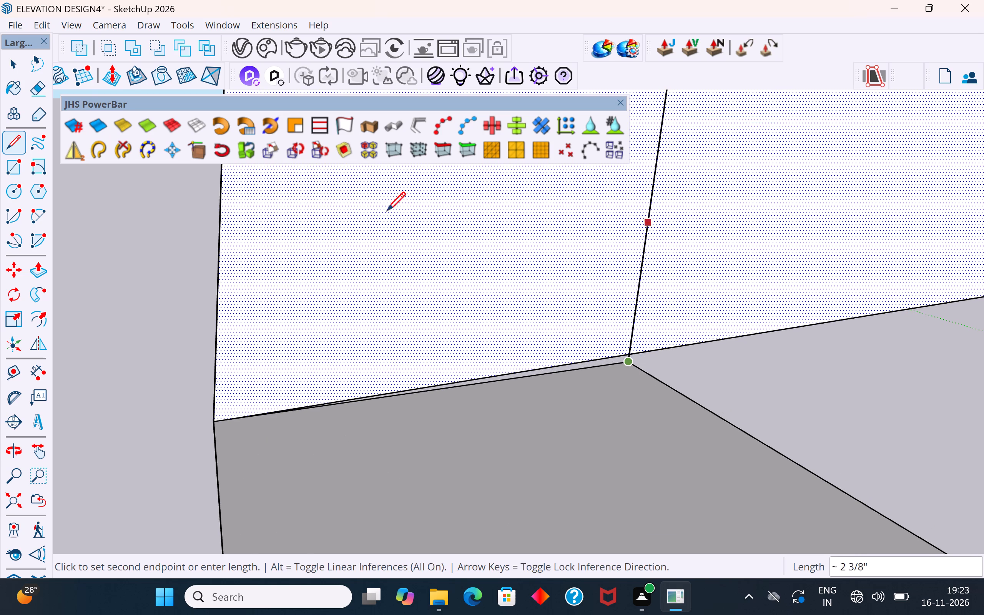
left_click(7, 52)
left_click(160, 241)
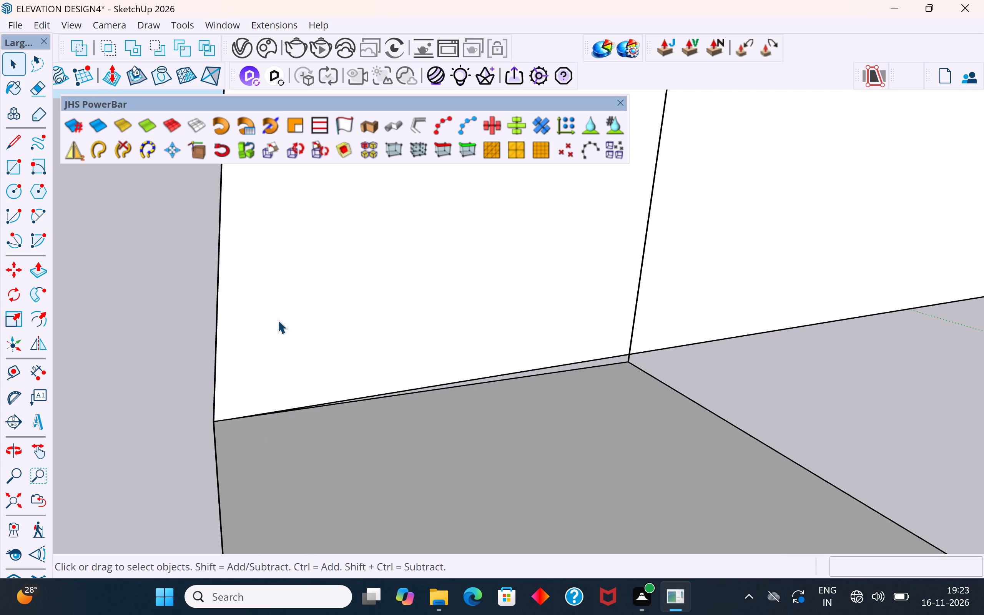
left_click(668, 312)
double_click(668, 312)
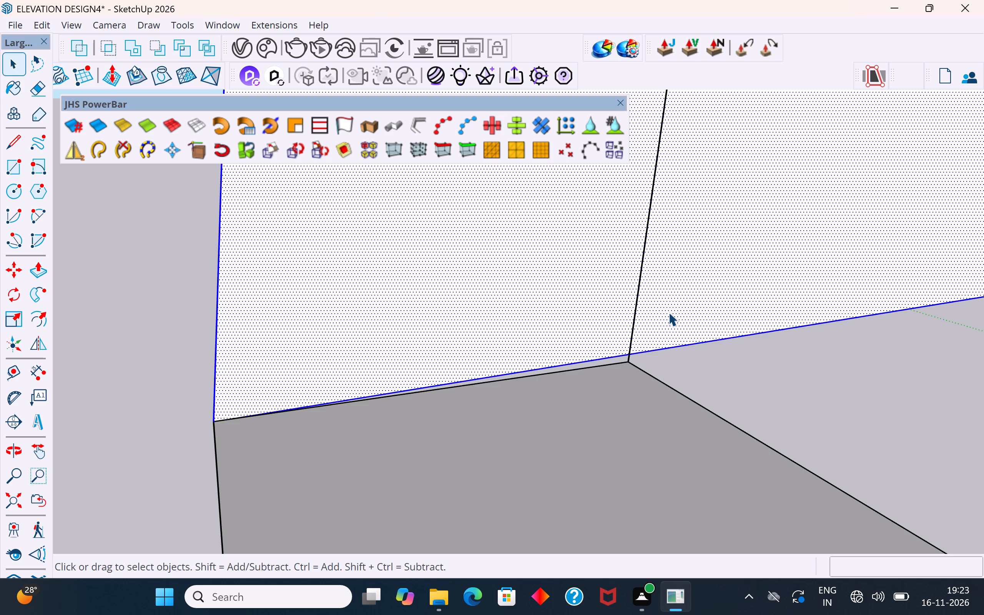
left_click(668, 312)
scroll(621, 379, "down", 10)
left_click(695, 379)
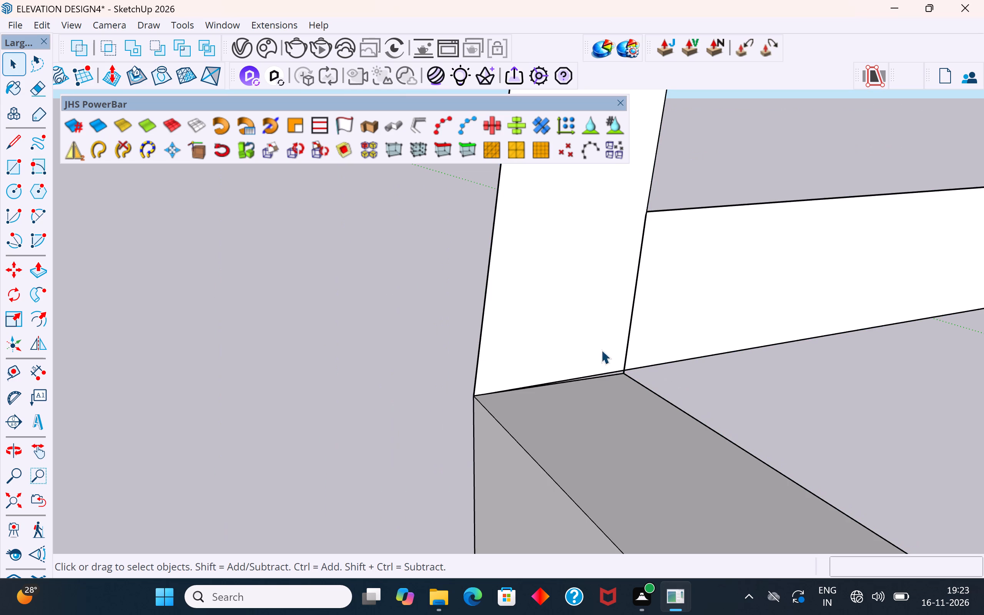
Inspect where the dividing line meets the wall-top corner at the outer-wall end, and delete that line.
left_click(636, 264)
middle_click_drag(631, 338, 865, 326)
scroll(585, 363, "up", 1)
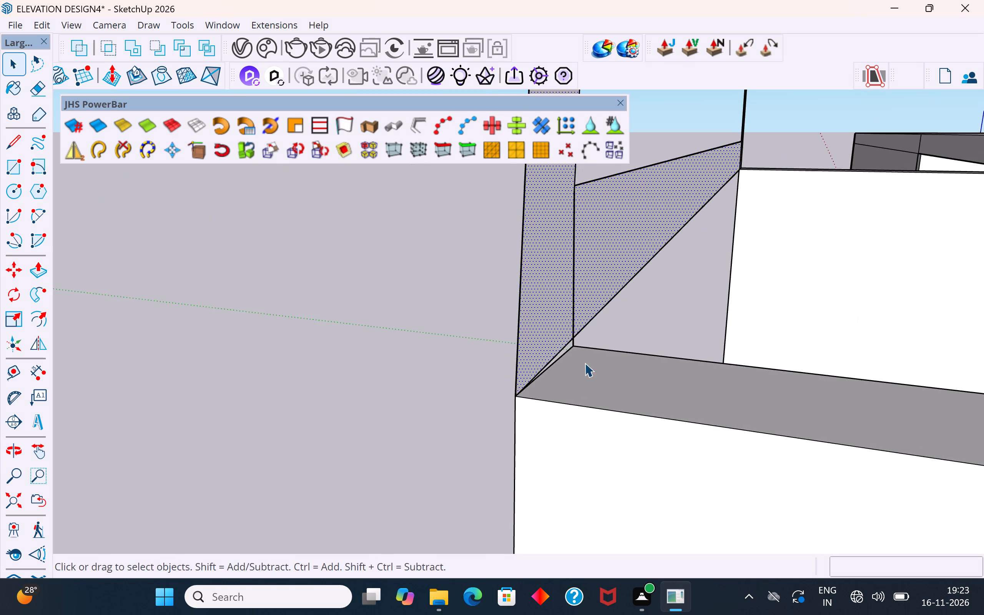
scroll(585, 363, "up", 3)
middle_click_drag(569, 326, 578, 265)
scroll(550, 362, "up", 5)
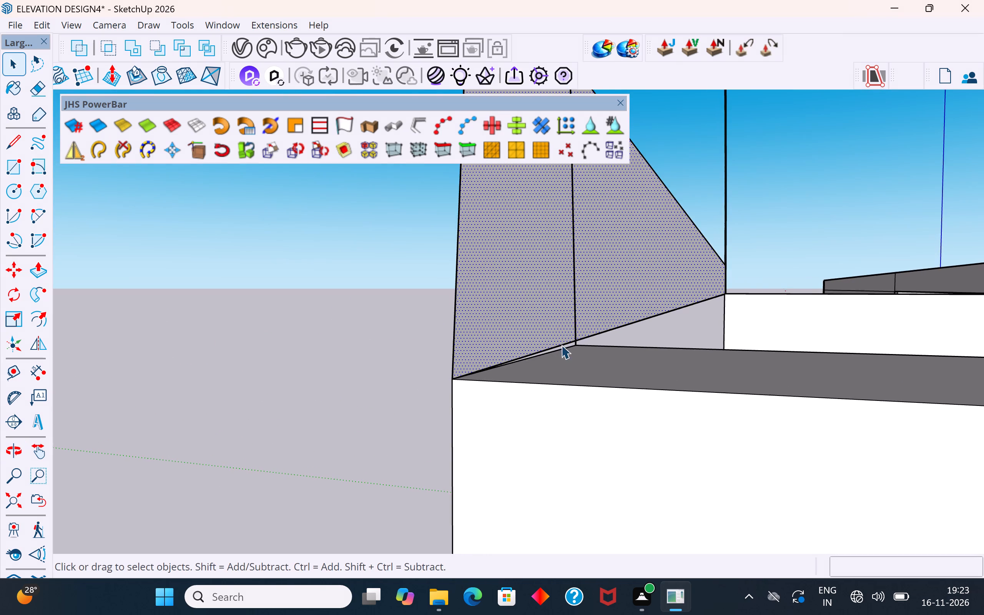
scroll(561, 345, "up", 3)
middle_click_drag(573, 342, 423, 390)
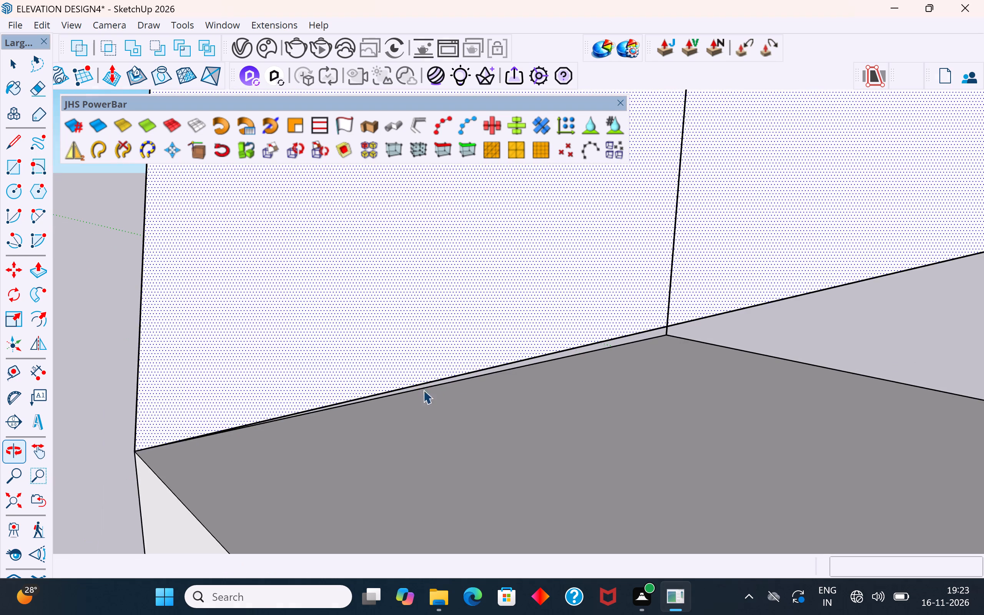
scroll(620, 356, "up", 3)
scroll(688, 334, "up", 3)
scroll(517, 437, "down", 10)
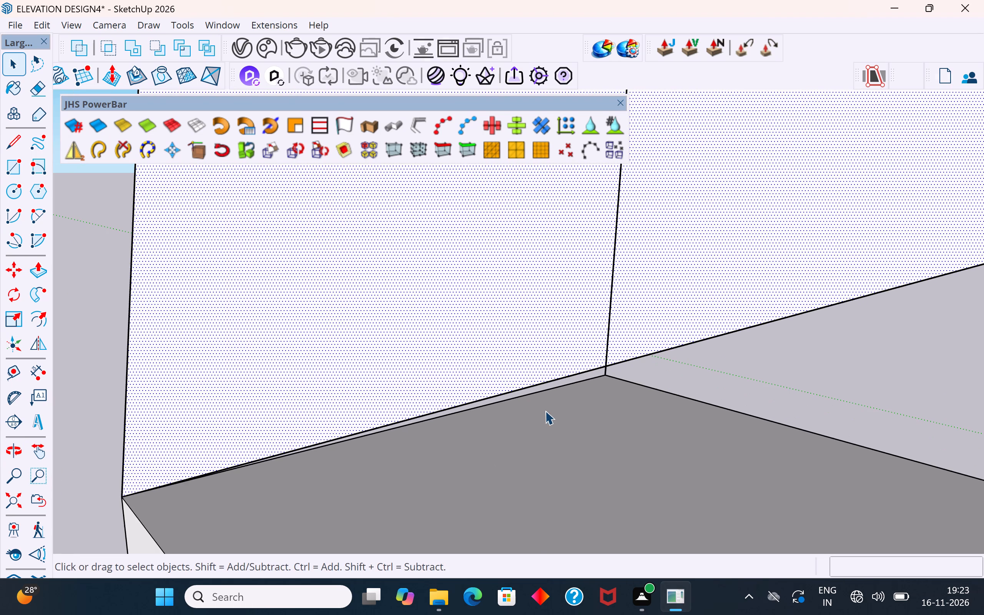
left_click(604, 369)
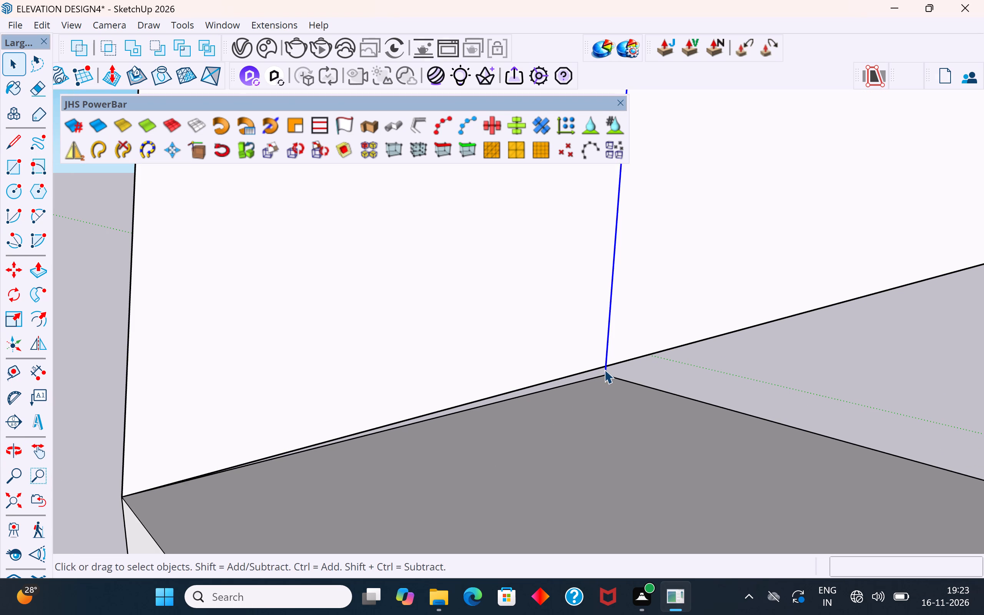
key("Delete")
Draw a line about 5 1/16" long from the inner corner to the frame's bottom edge at the outer-wall end, and check the face split.
scroll(598, 430, "down", 11)
middle_click_drag(525, 459, 478, 462)
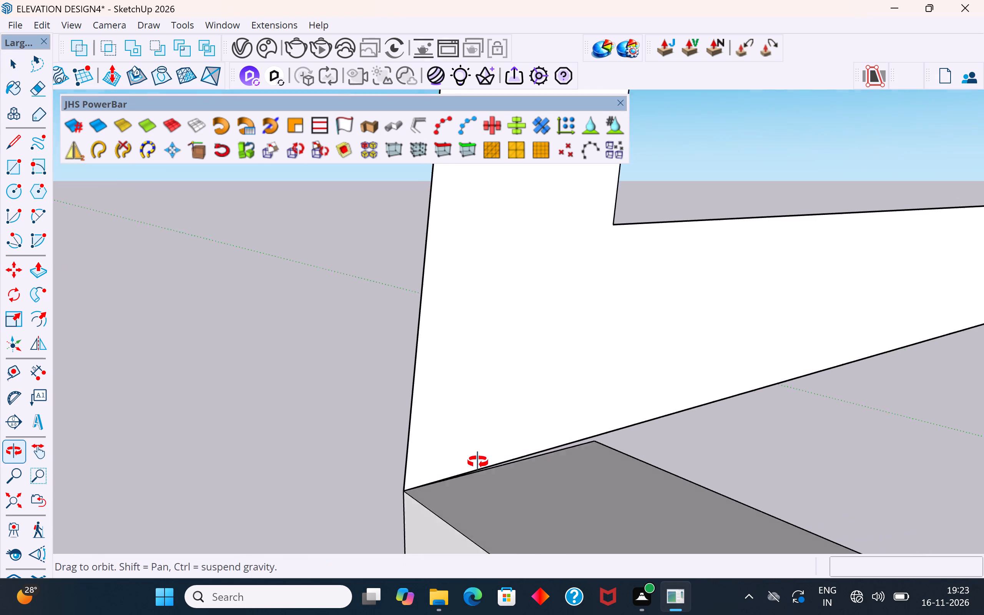
middle_click_drag(478, 462, 450, 471)
left_click(556, 388)
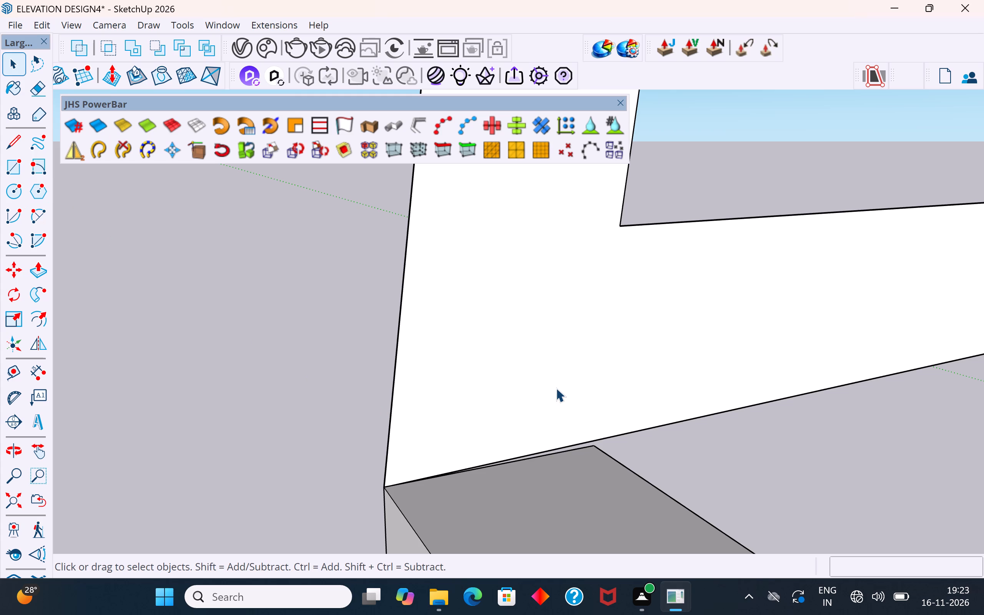
left_click(16, 141)
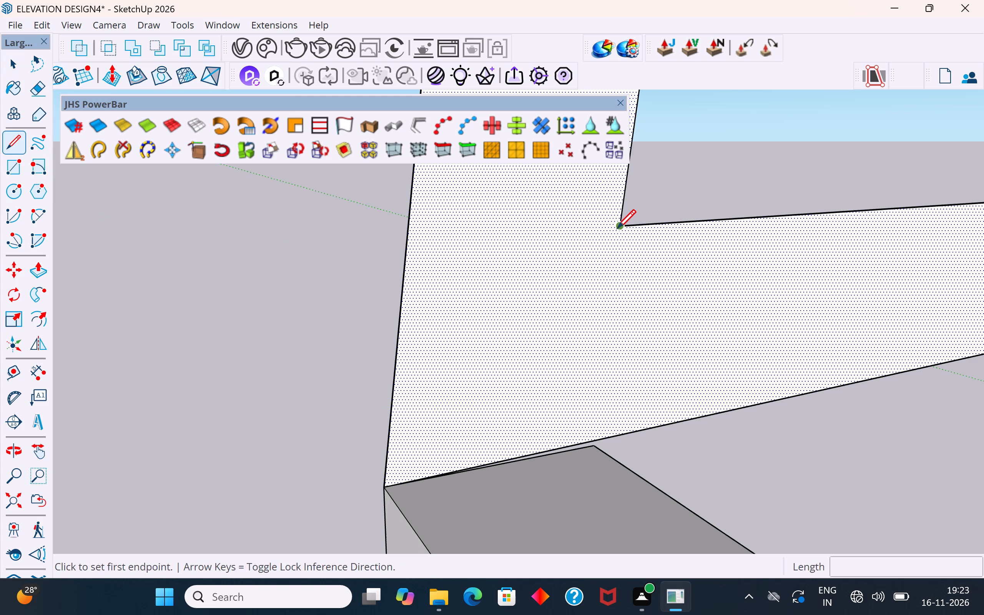
left_click(622, 228)
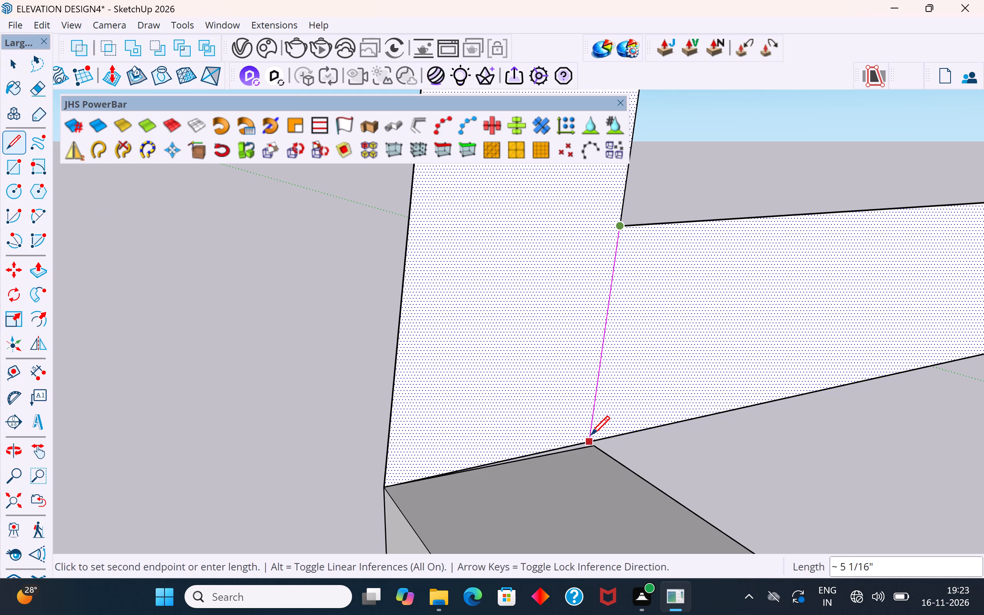
left_click(591, 437)
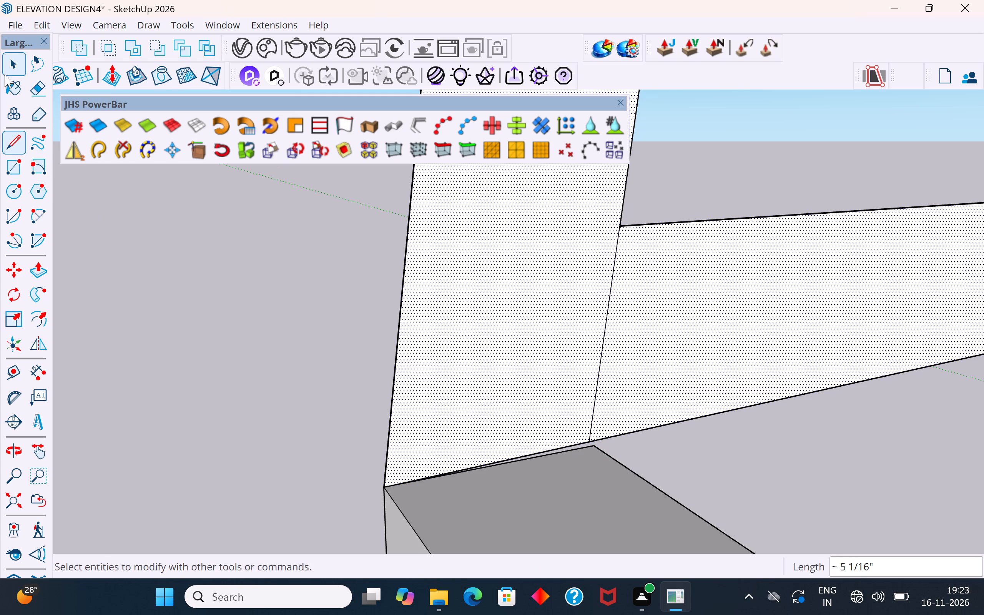
left_click(14, 63)
left_click(191, 329)
left_click(647, 322)
scroll(324, 490, "down", 5)
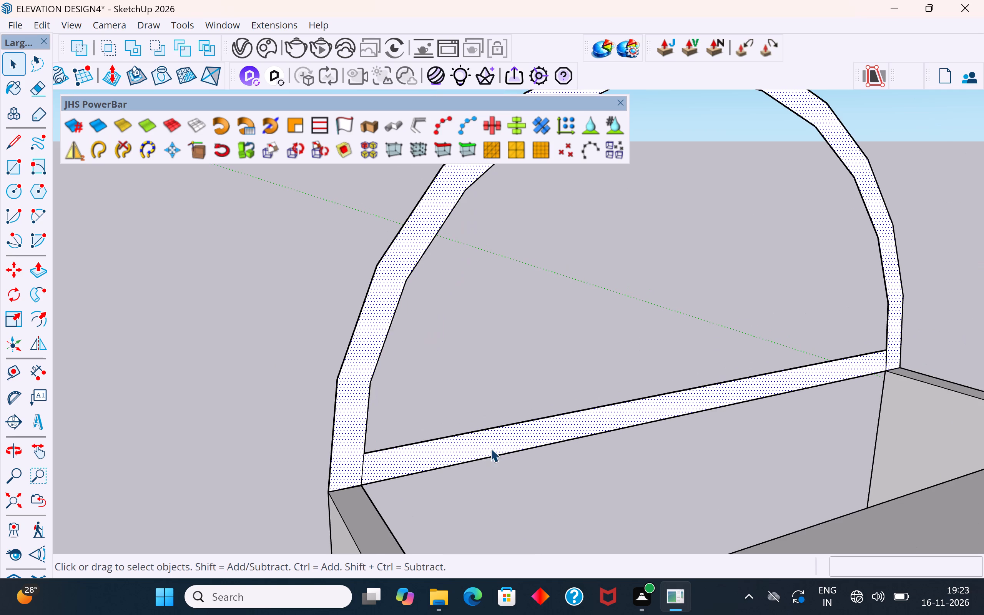
scroll(876, 392, "up", 4)
scroll(612, 490, "down", 4)
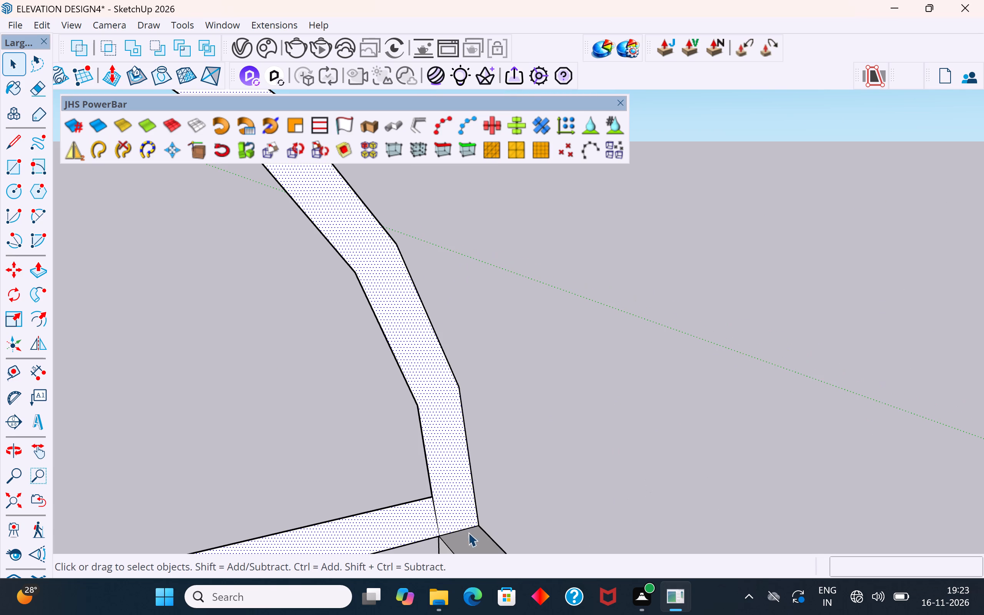
Redraw the dividing line, about 5 1/16" long, from the bottom edge to the inner corner at the arch's balcony-side end.
middle_click_drag(436, 536, 462, 468)
scroll(504, 433, "down", 4)
scroll(475, 472, "up", 8)
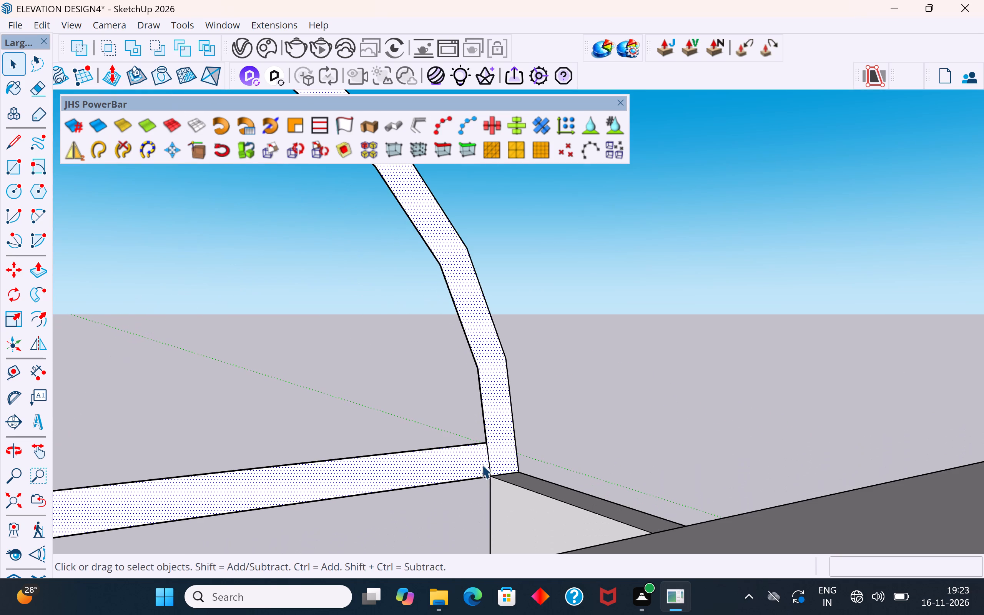
left_click(493, 457)
scroll(486, 477, "up", 7)
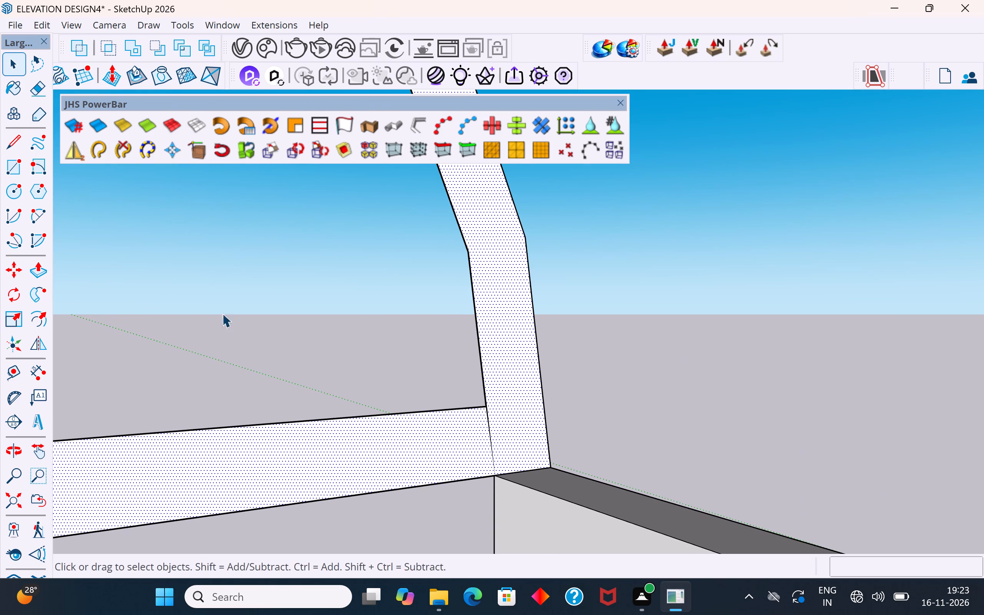
left_click(25, 138)
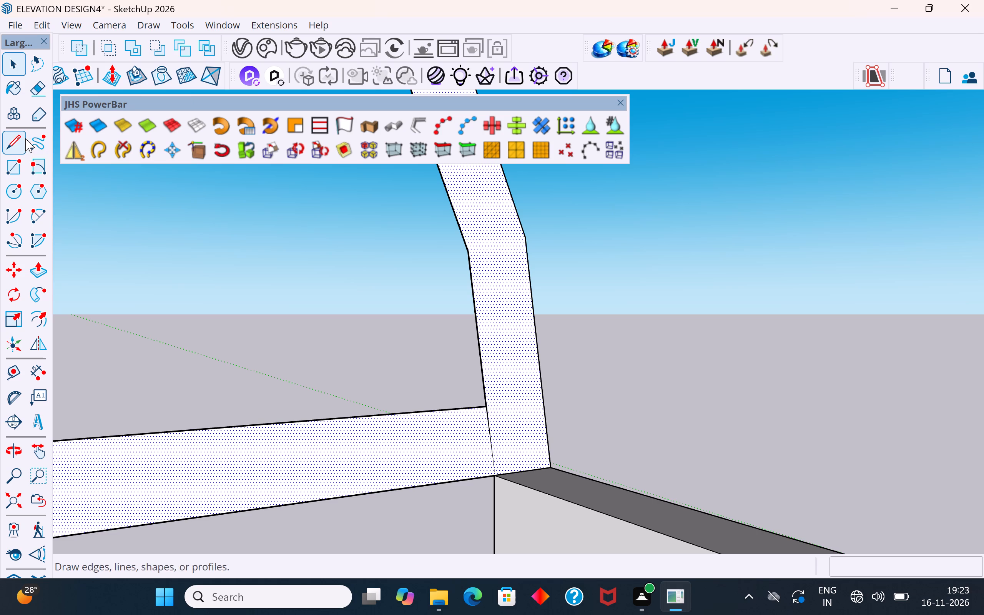
left_click(495, 477)
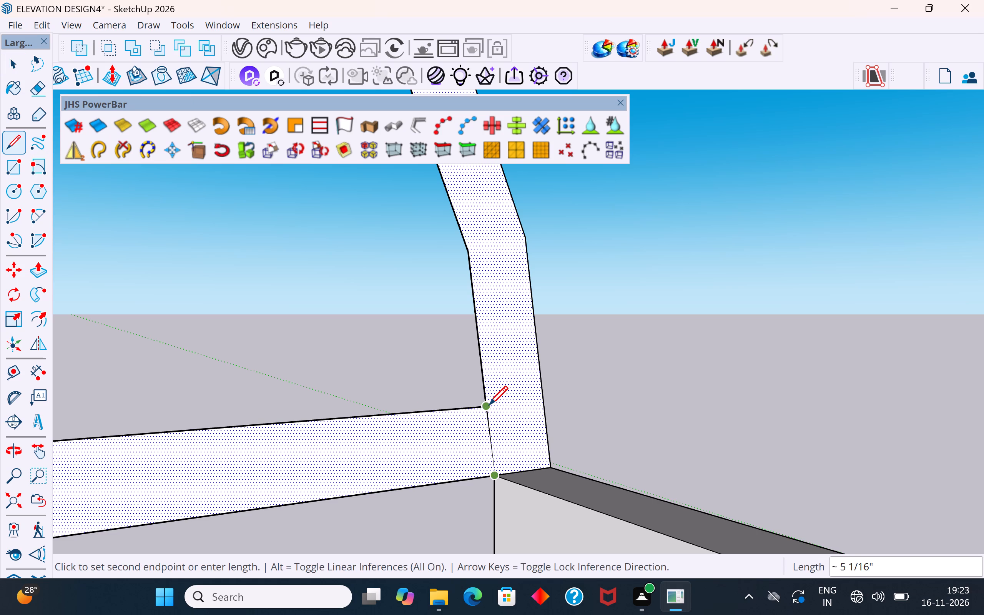
left_click(489, 407)
left_click(13, 60)
left_click(237, 249)
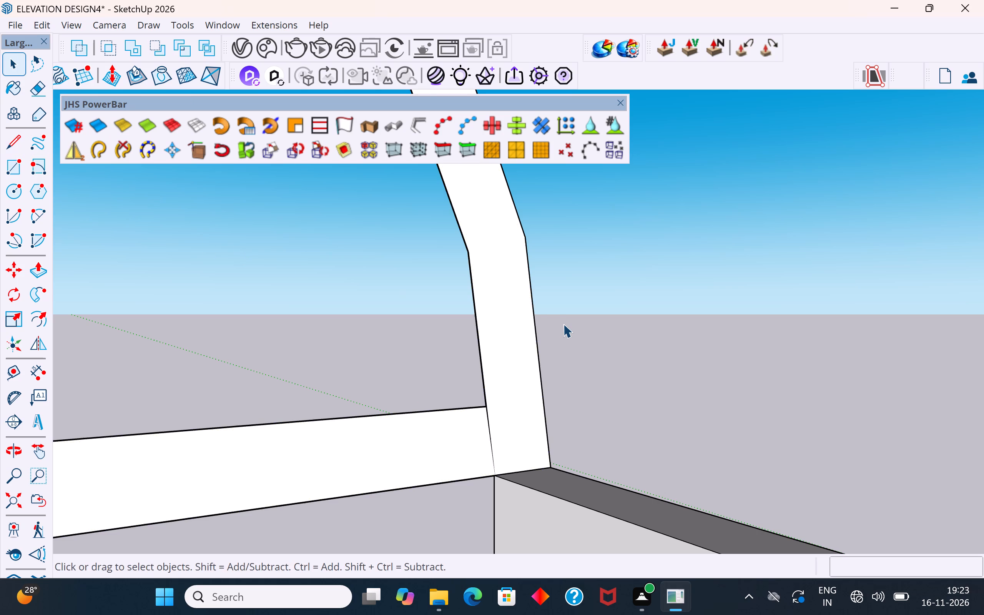
Check at both ends whether the arch band and the bottom strip are still one face.
scroll(563, 324, "down", 7)
scroll(270, 369, "up", 8)
left_click(353, 347)
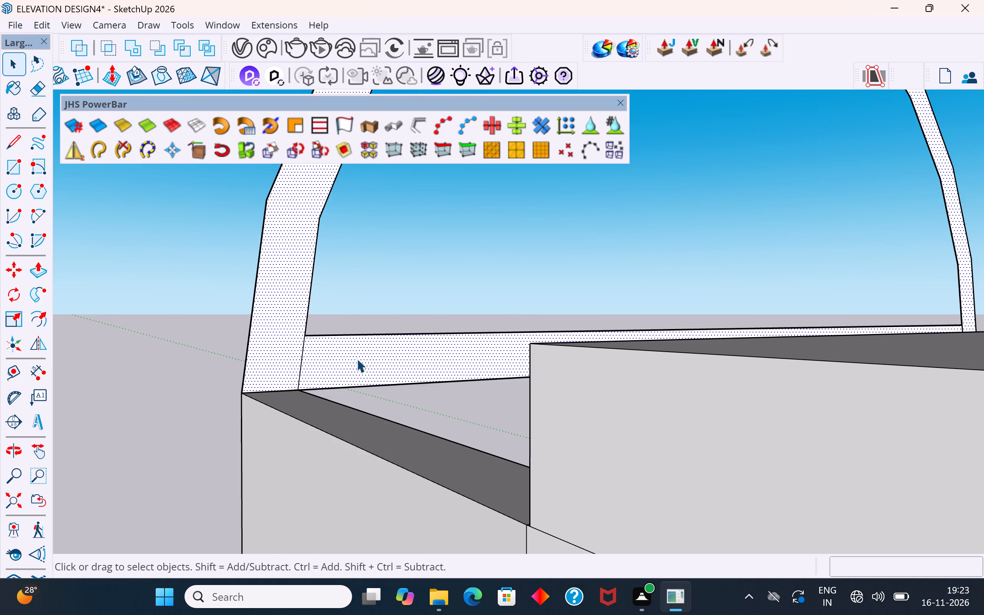
middle_click_drag(357, 359, 458, 424)
middle_click_drag(356, 429, 792, 349)
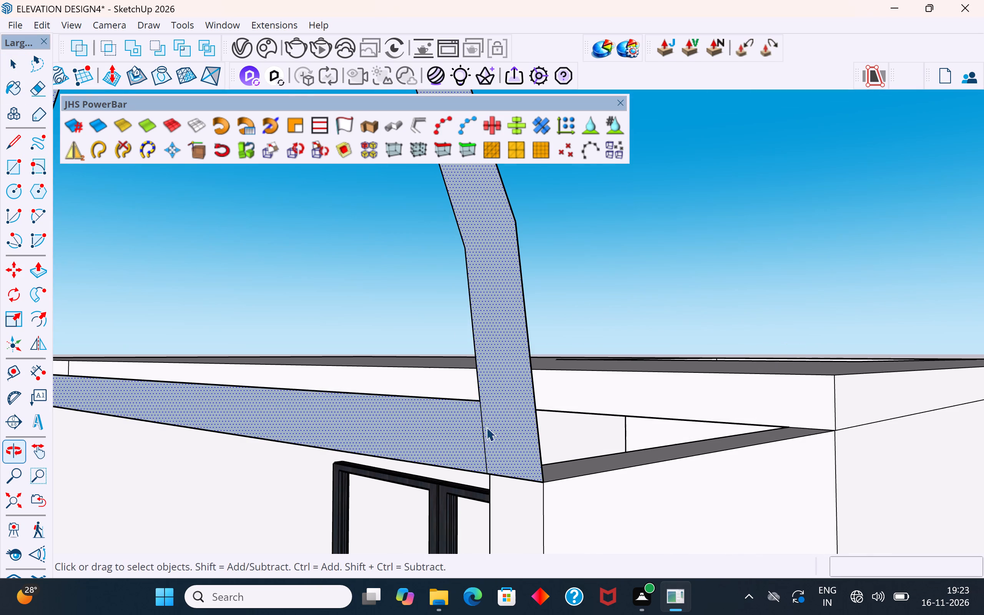
left_click(475, 437)
scroll(738, 357, "down", 4)
middle_click_drag(657, 378, 681, 354)
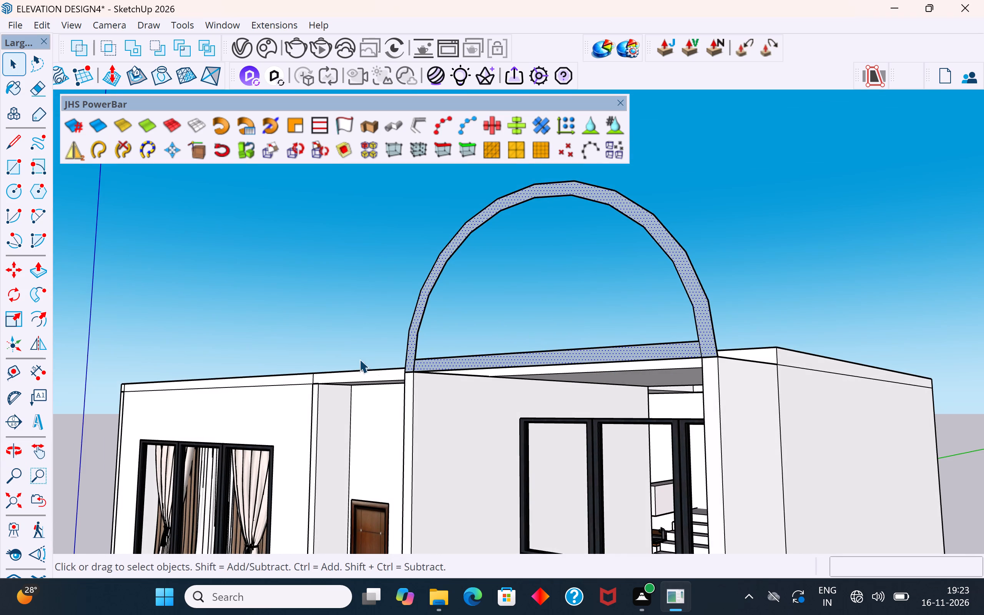
scroll(410, 374, "up", 5)
left_click(484, 288)
middle_click_drag(403, 354, 581, 372)
scroll(604, 386, "up", 4)
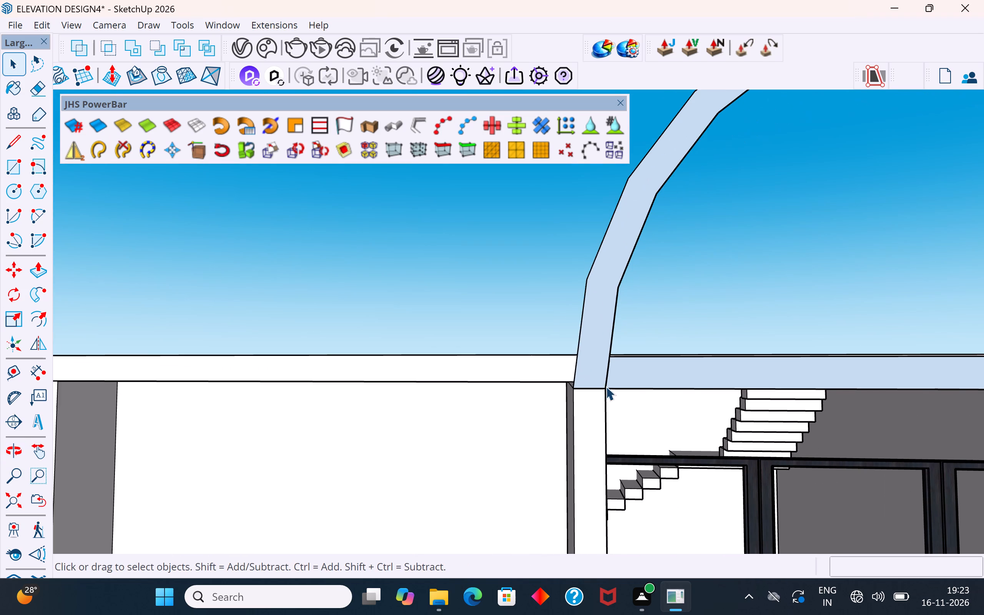
Reverse the arched frame's face above the car porch.
left_click(595, 367)
right_click(595, 367)
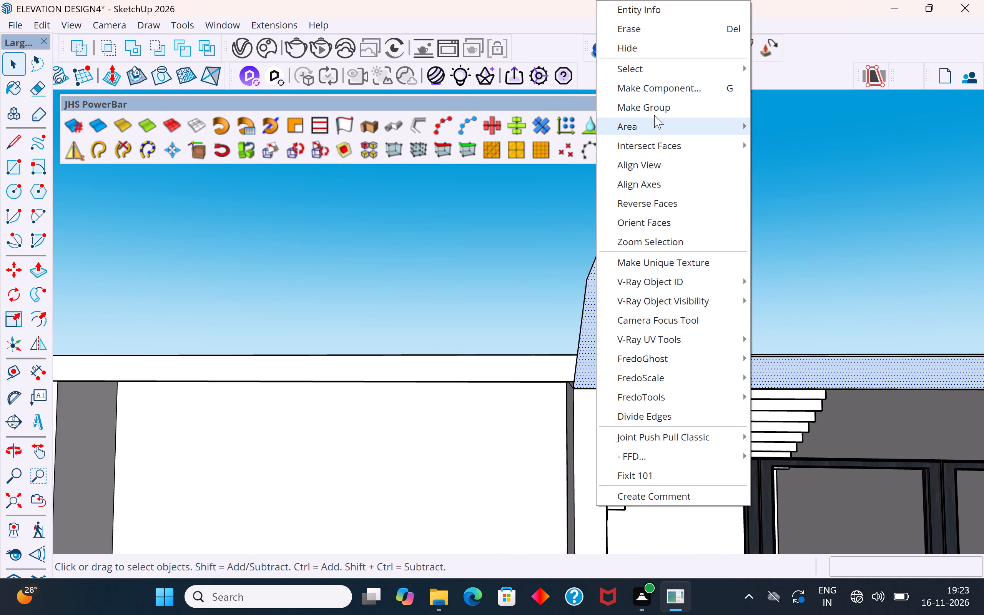
left_click(658, 202)
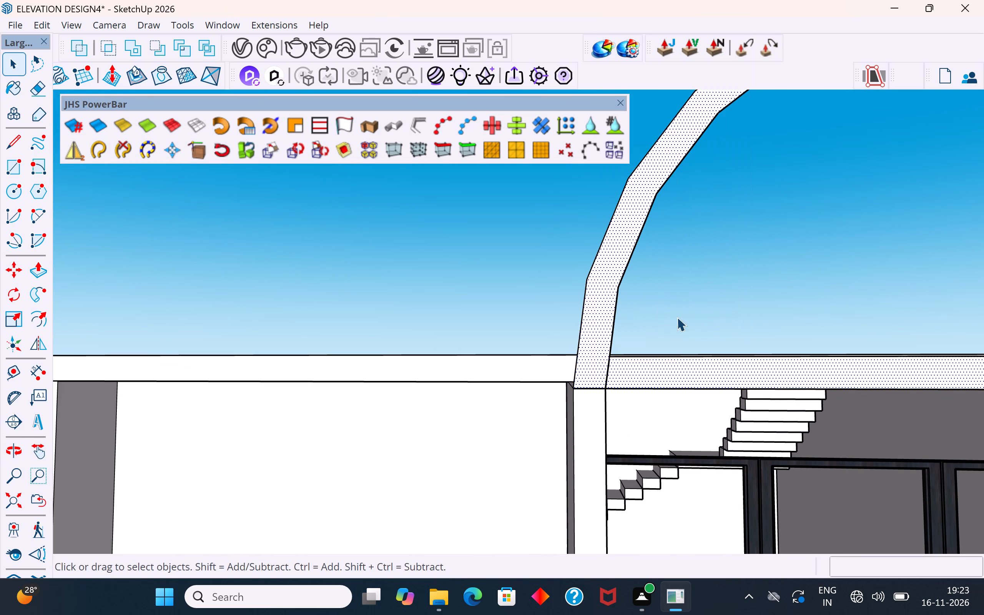
left_click(677, 317)
Draw a rectangle about 10 5/16" by 5" on the bottom strip, starting at the inner corner of the balcony-side end.
double_click(645, 366)
scroll(590, 362, "up", 2)
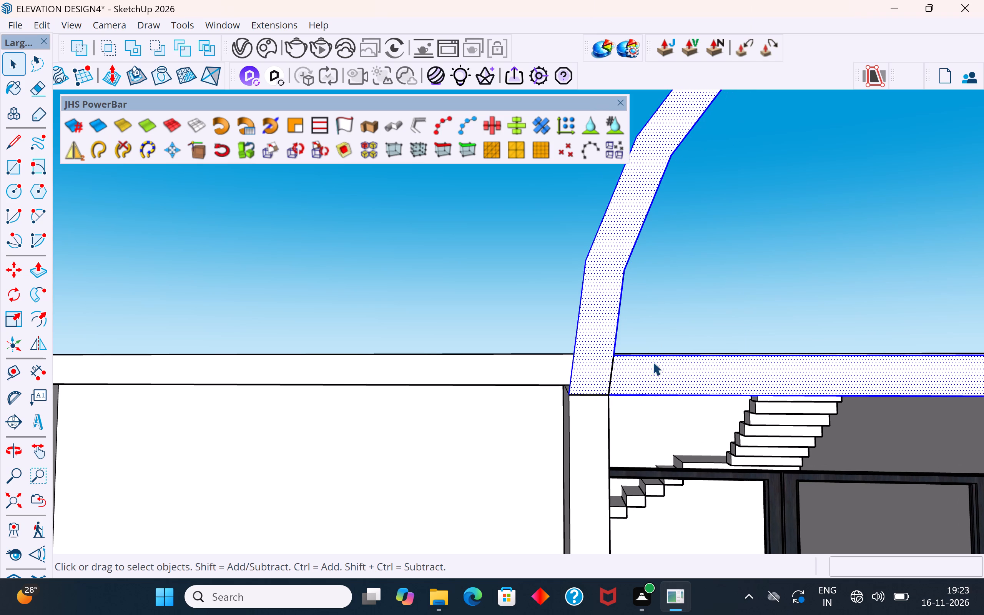
left_click(18, 140)
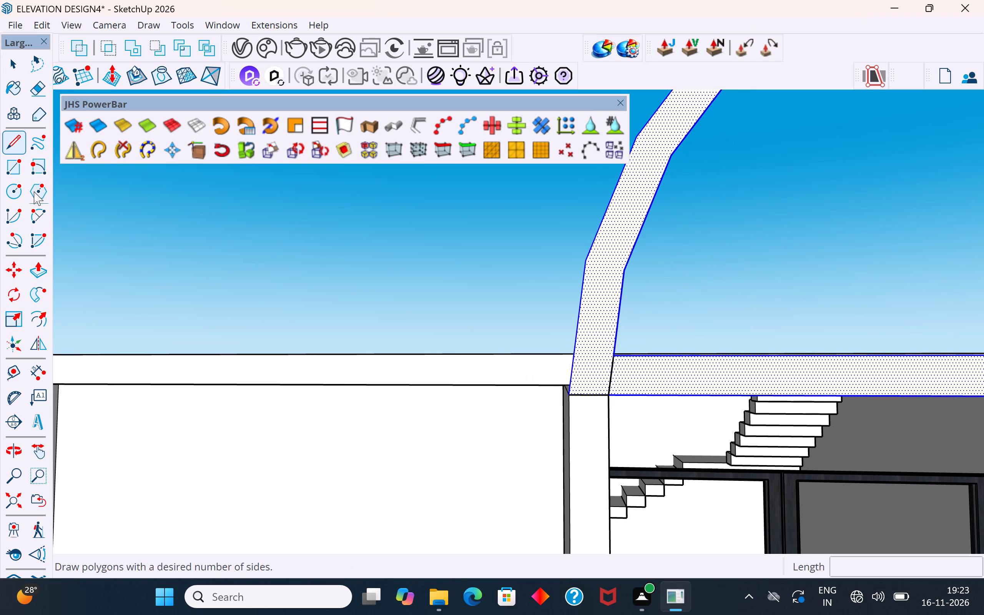
left_click(11, 170)
left_click(613, 358)
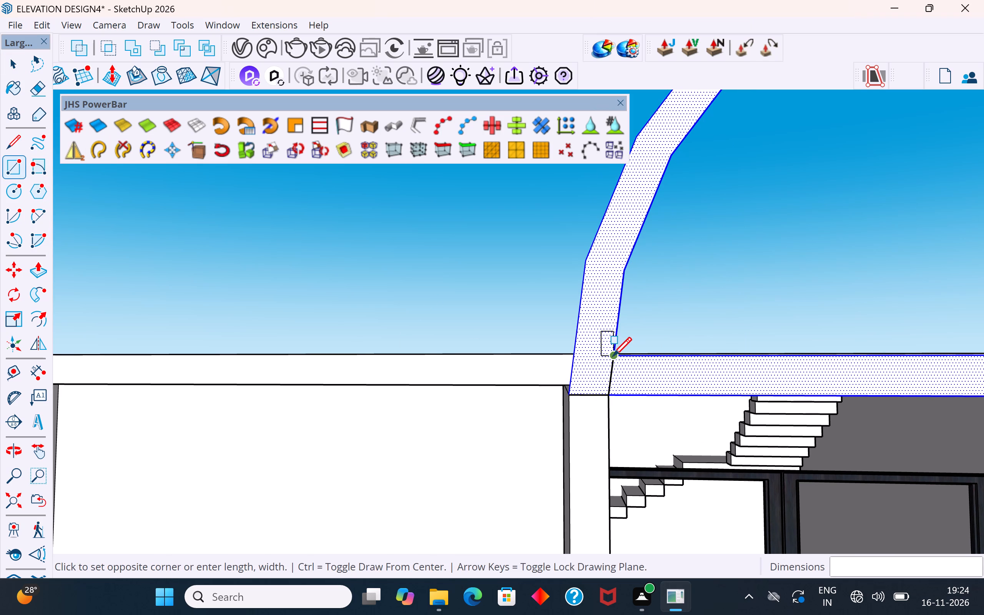
left_click(697, 399)
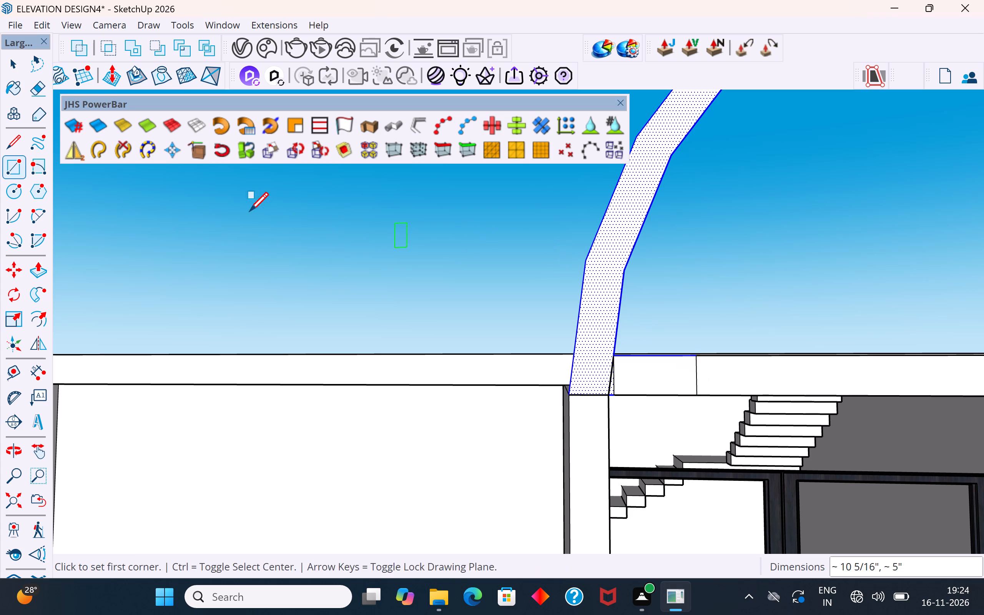
left_click(22, 65)
left_click(413, 350)
left_click(698, 319)
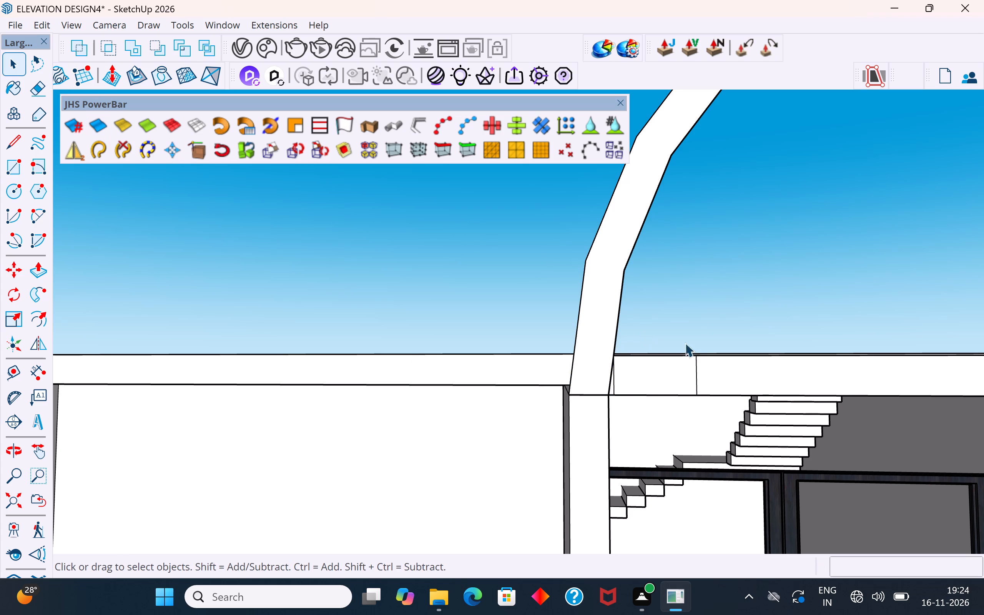
Delete the face of the rectangle in the bottom strip.
left_click(653, 377)
key("Delete")
Examine the arch foot at the balcony-side end and check whether the thin triangle beside it is a separate face.
middle_click_drag(610, 403, 611, 423)
scroll(618, 395, "up", 5)
scroll(607, 388, "down", 6)
middle_click_drag(578, 424, 595, 433)
scroll(668, 450, "up", 3)
scroll(665, 447, "down", 1)
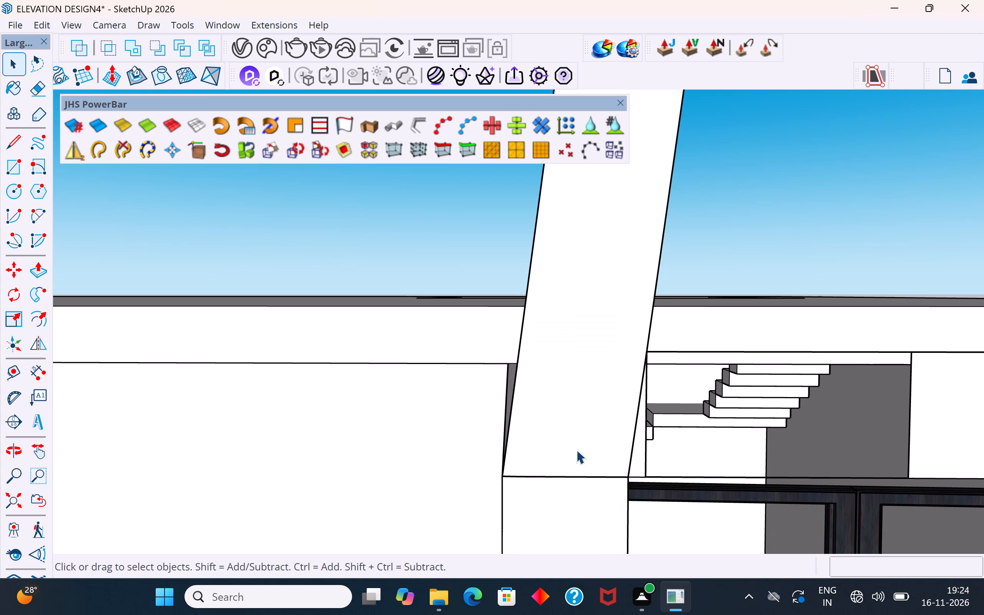
scroll(547, 450, "down", 1)
left_click(624, 456)
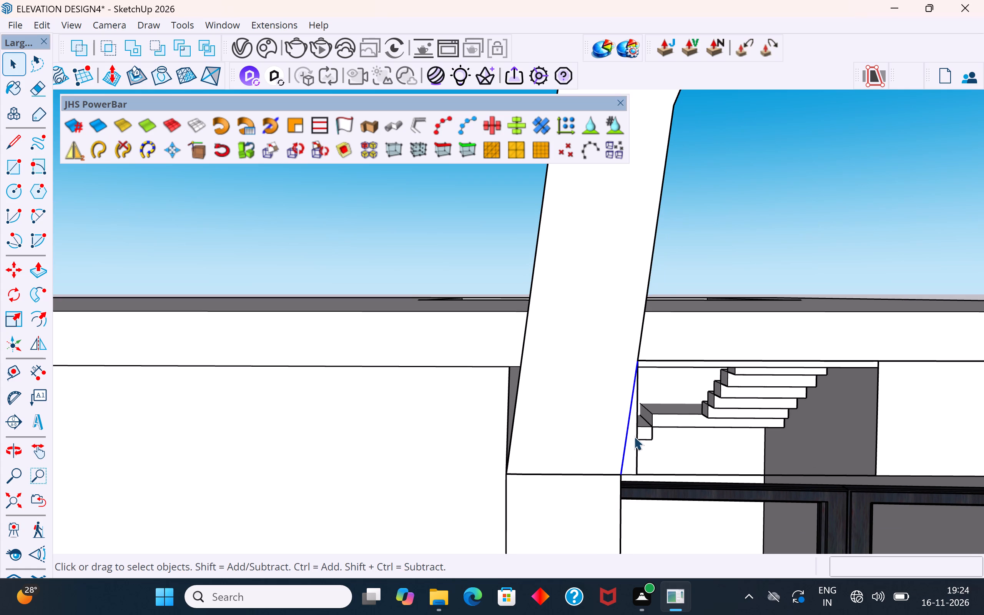
left_click(630, 444)
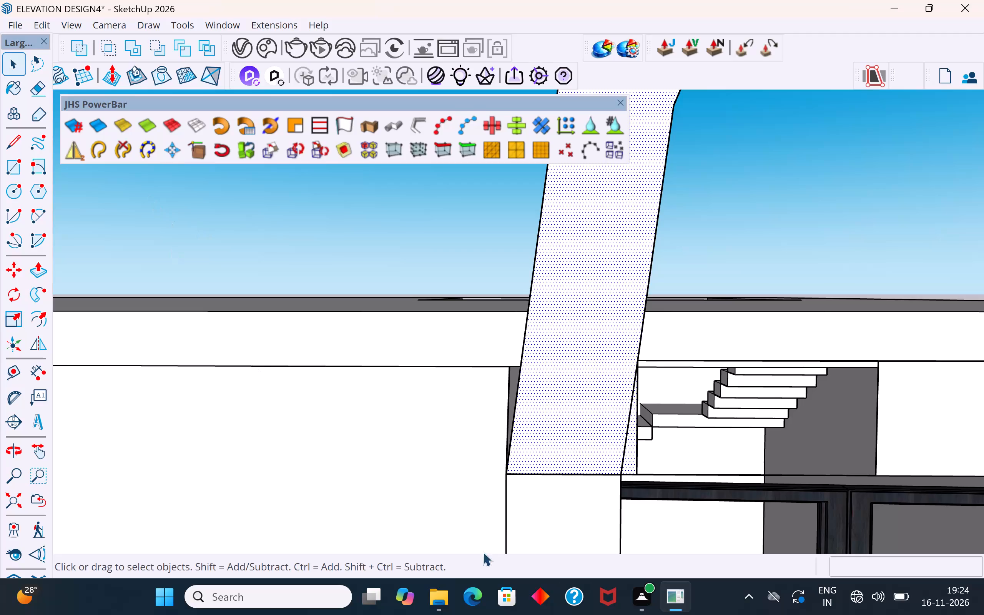
Redraw the inner-edge line, about 5 1/16" long, from the balcony-side wall corner to the inner corner, and check the face split.
left_click(20, 142)
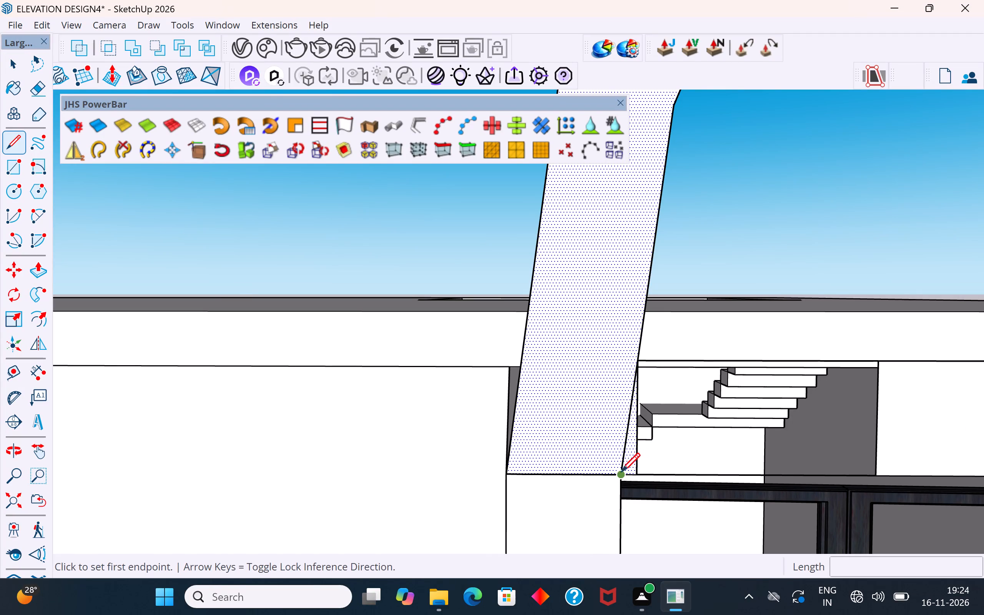
left_click(618, 475)
left_click(639, 366)
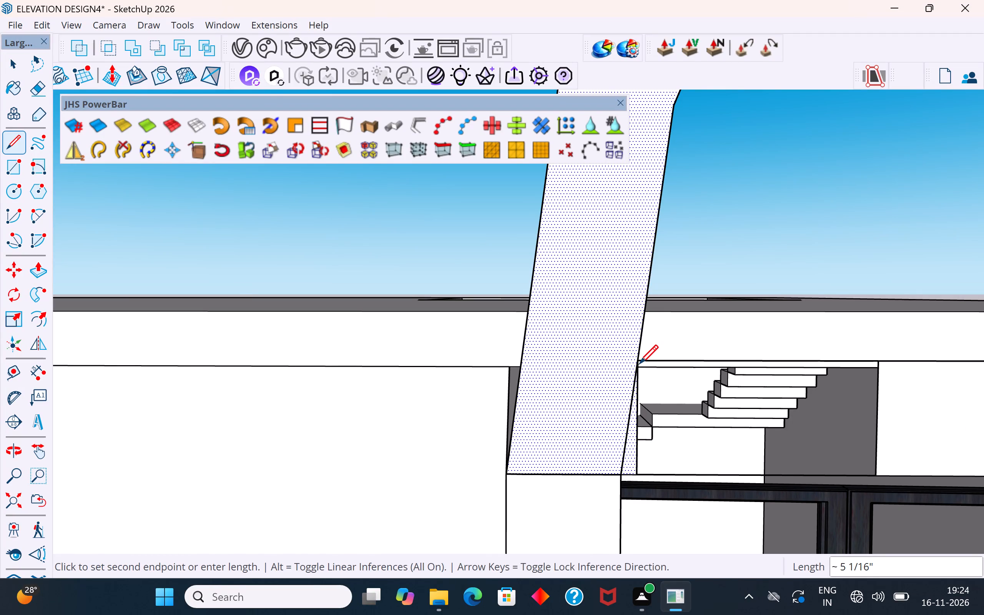
left_click(10, 67)
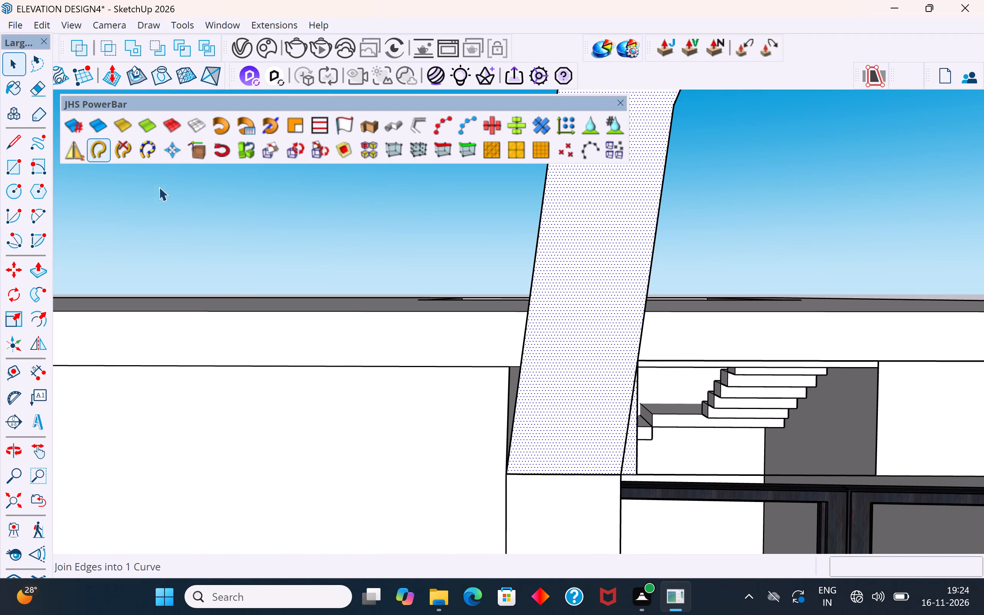
left_click(175, 197)
left_click(638, 452)
left_click(629, 454)
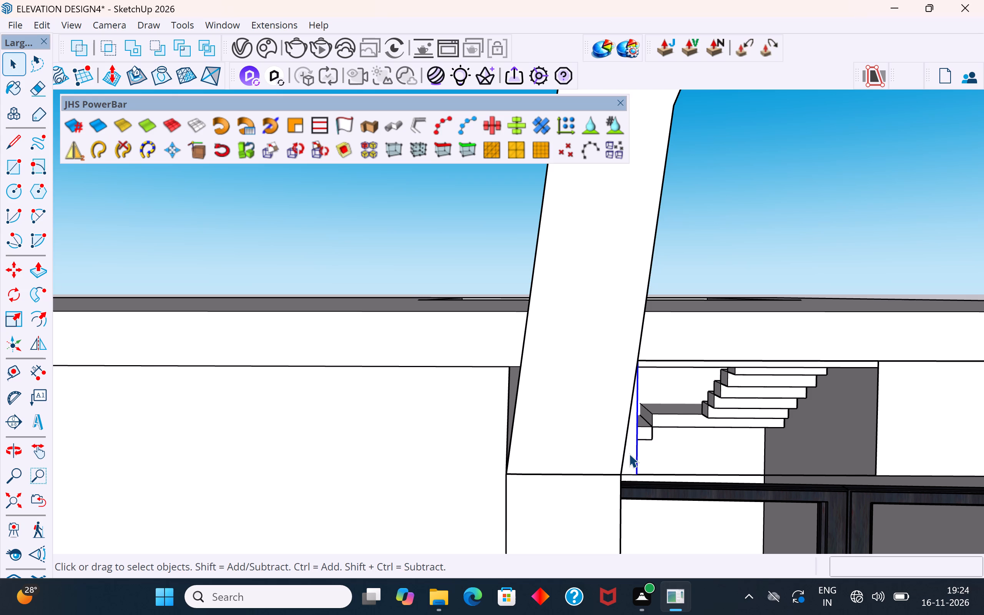
left_click(632, 457)
Delete the rest of the bottom strip's face and the rectangle's leftover vertical edge.
scroll(614, 465, "down", 13)
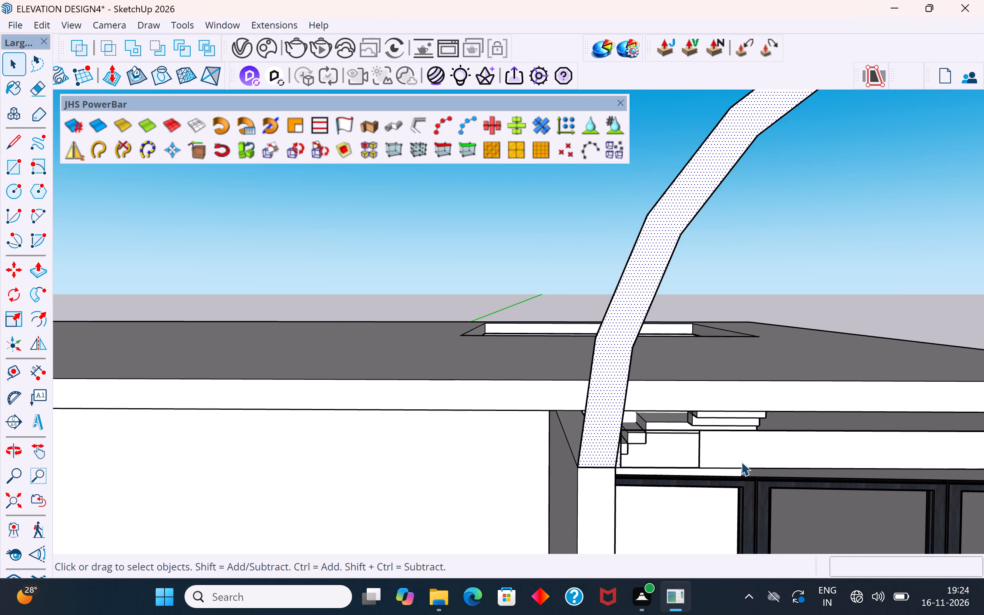
left_click(754, 455)
key("Delete")
left_click(698, 445)
key("Delete")
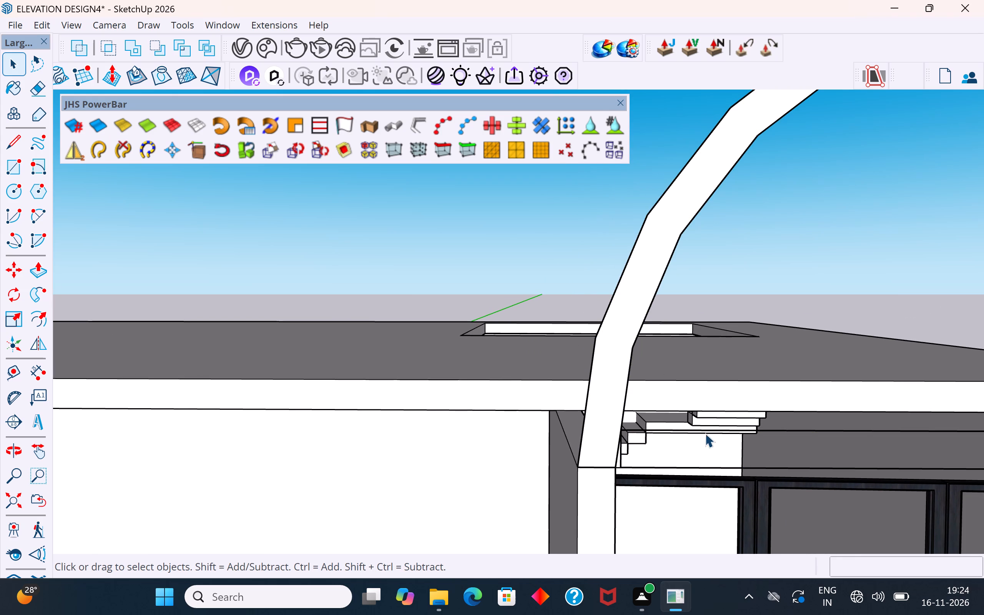
Delete the leftover top and bottom edges of the strip between the two arch feet.
middle_click_drag(707, 433, 726, 405)
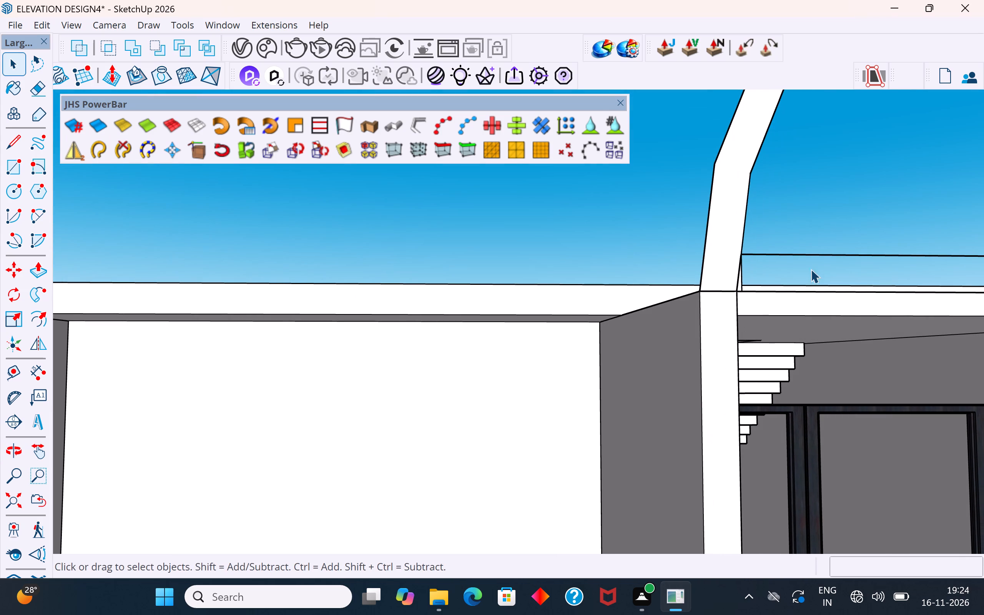
left_click(821, 255)
key("Delete")
scroll(474, 339, "down", 11)
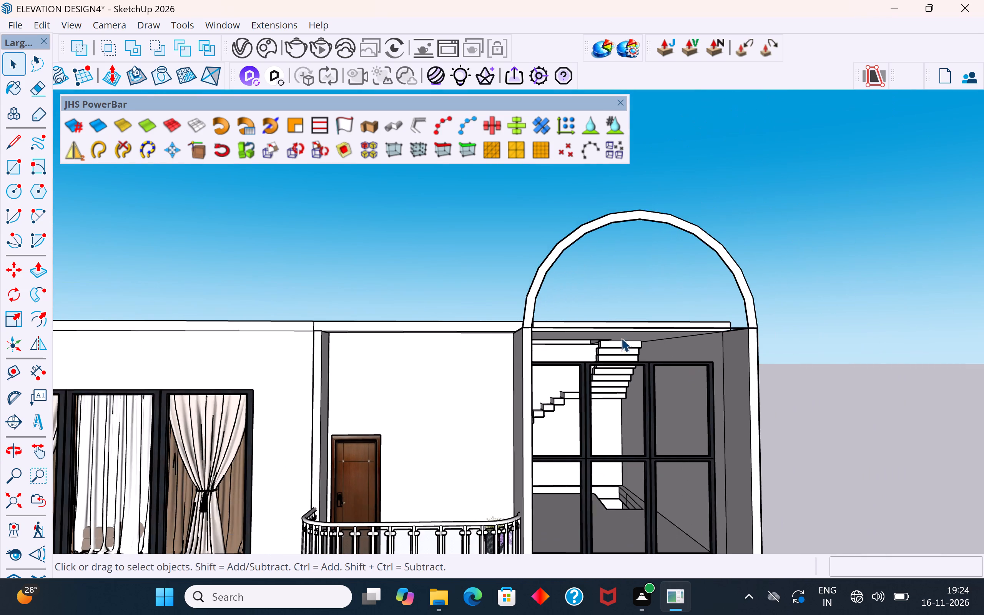
scroll(745, 323, "up", 1)
middle_click_drag(747, 322, 780, 260)
left_click(766, 253)
key("Delete")
Inspect how the arch foot meets the wall top at the outer-wall end.
scroll(783, 255, "up", 5)
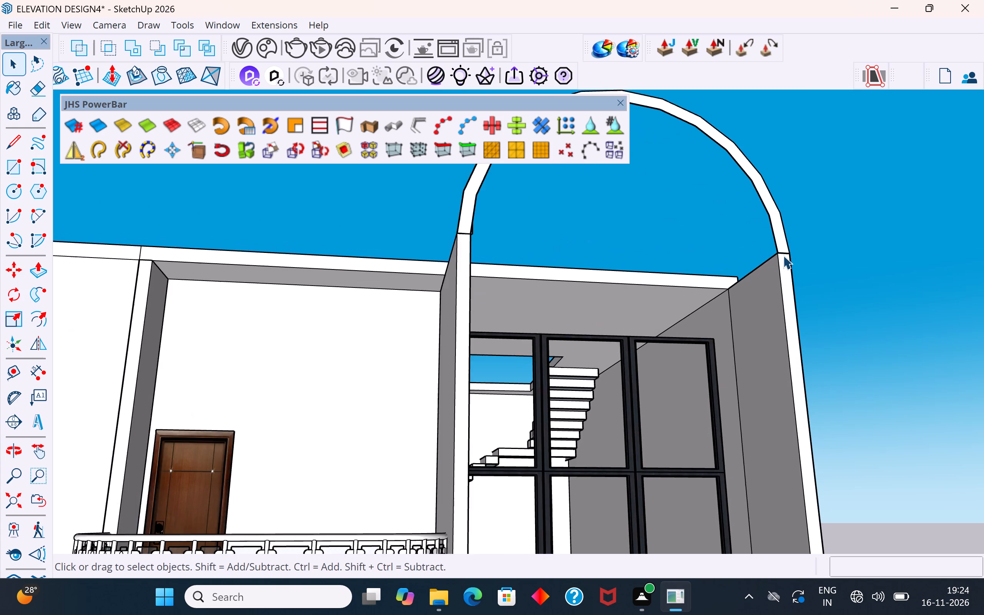
scroll(783, 255, "up", 20)
scroll(783, 255, "up", 4)
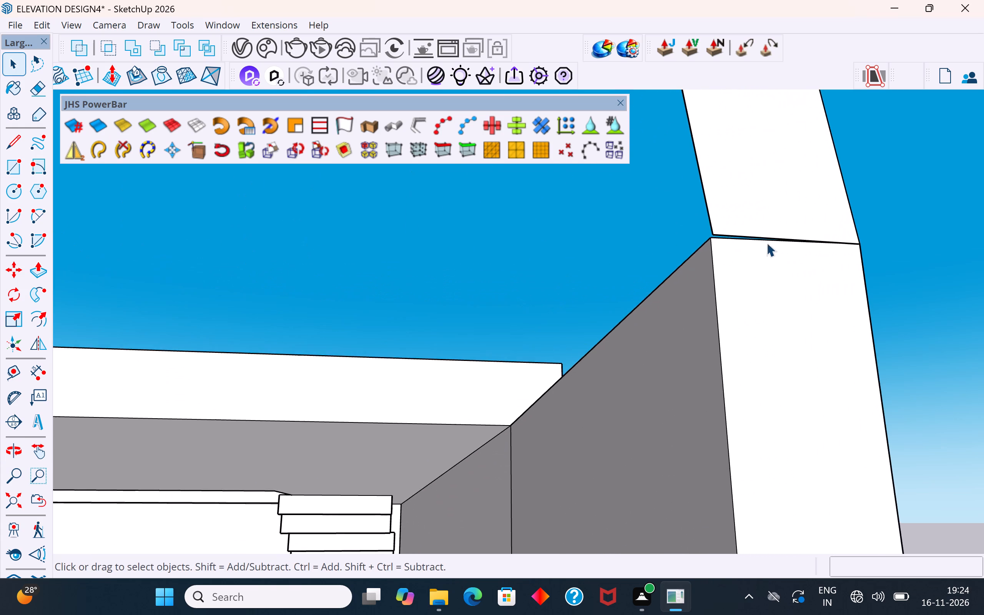
middle_click_drag(766, 243, 710, 299)
scroll(730, 239, "up", 5)
middle_click_drag(731, 223, 759, 341)
scroll(751, 344, "down", 17)
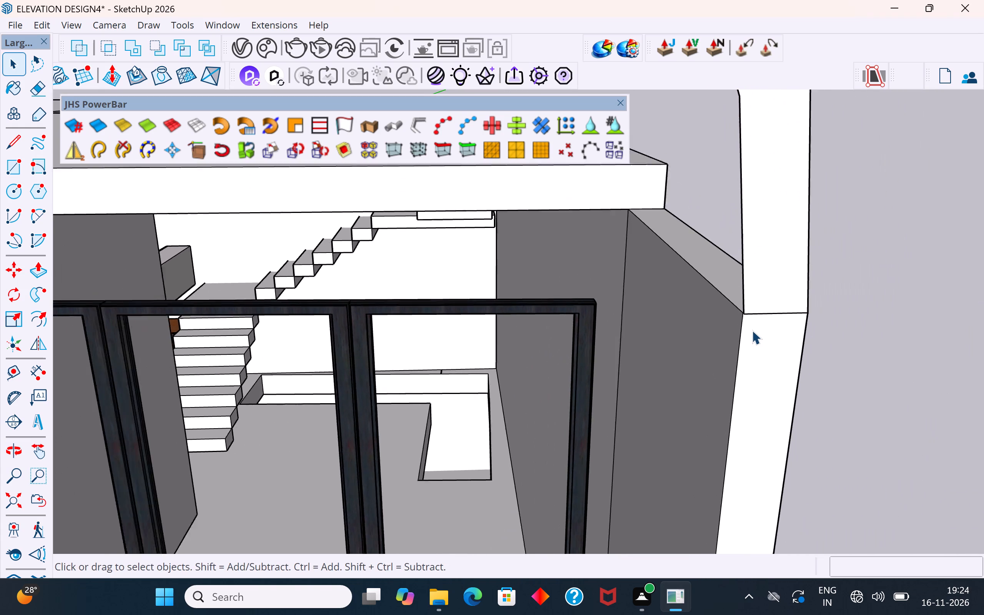
scroll(752, 330, "down", 20)
middle_click_drag(505, 352, 556, 366)
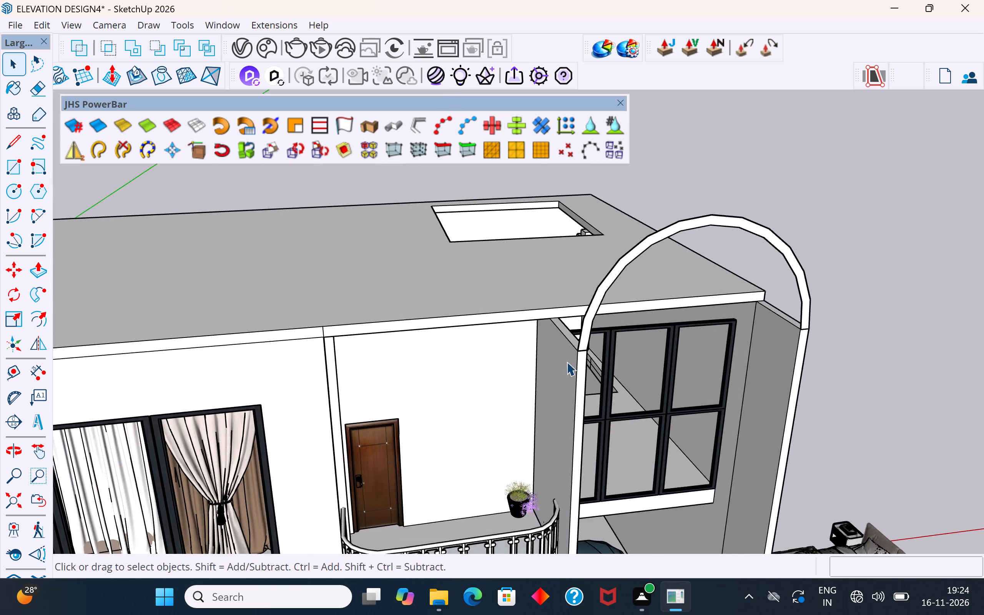
Examine the balcony-side arch foot and check whether the sliver past the wall corner is a separate face.
scroll(567, 360, "up", 12)
middle_click_drag(593, 334, 642, 334)
scroll(642, 334, "up", 9)
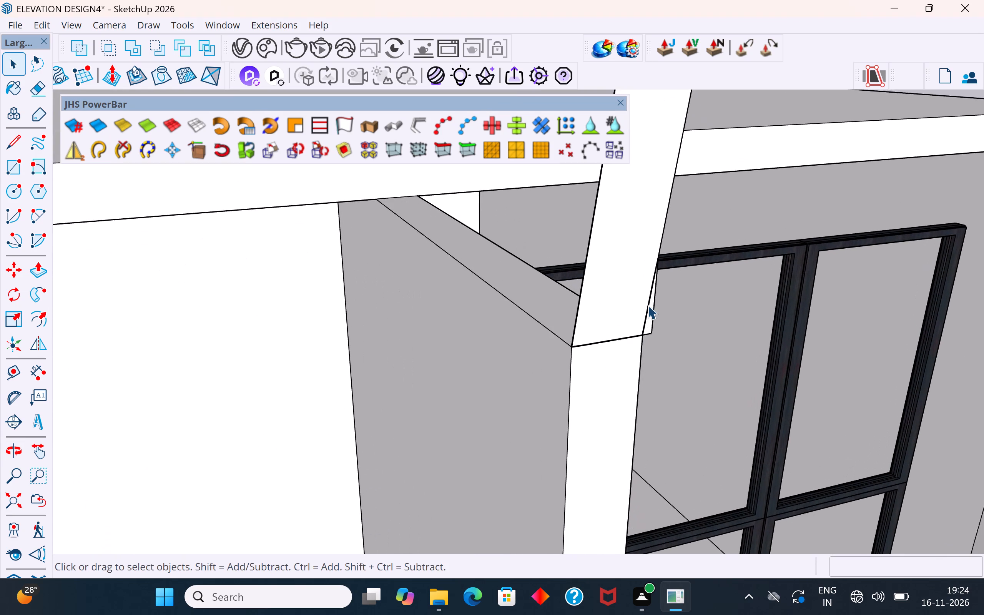
scroll(648, 305, "up", 4)
left_click(652, 314)
middle_click_drag(641, 340, 615, 373)
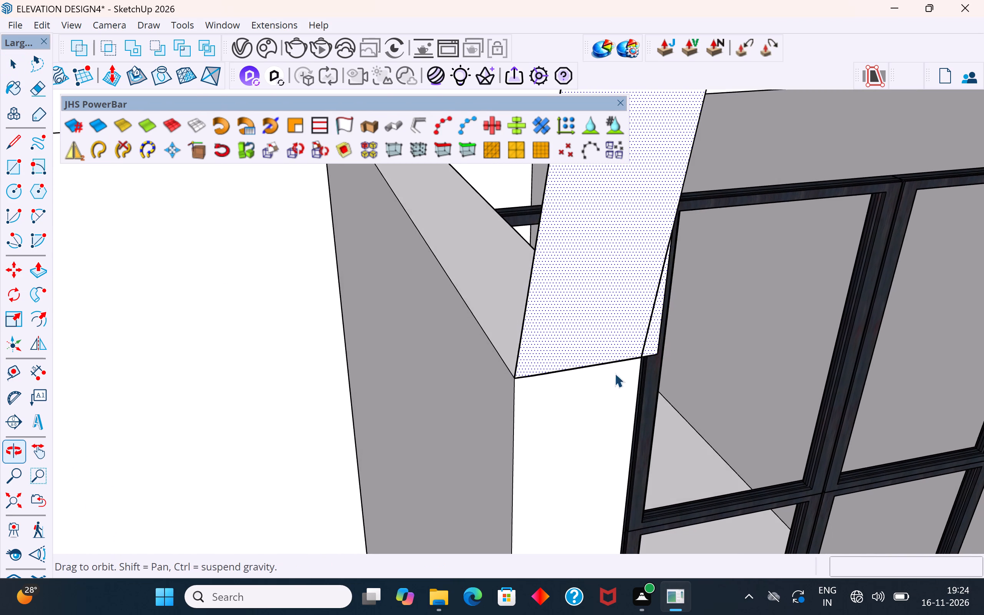
triple_click(636, 299)
left_click(634, 298)
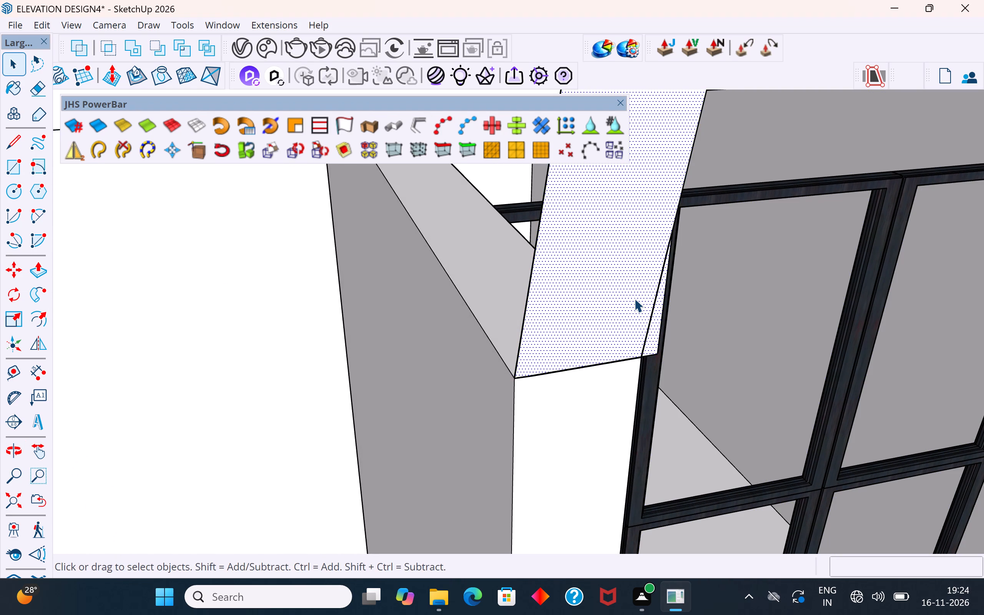
left_click(634, 298)
double_click(619, 201)
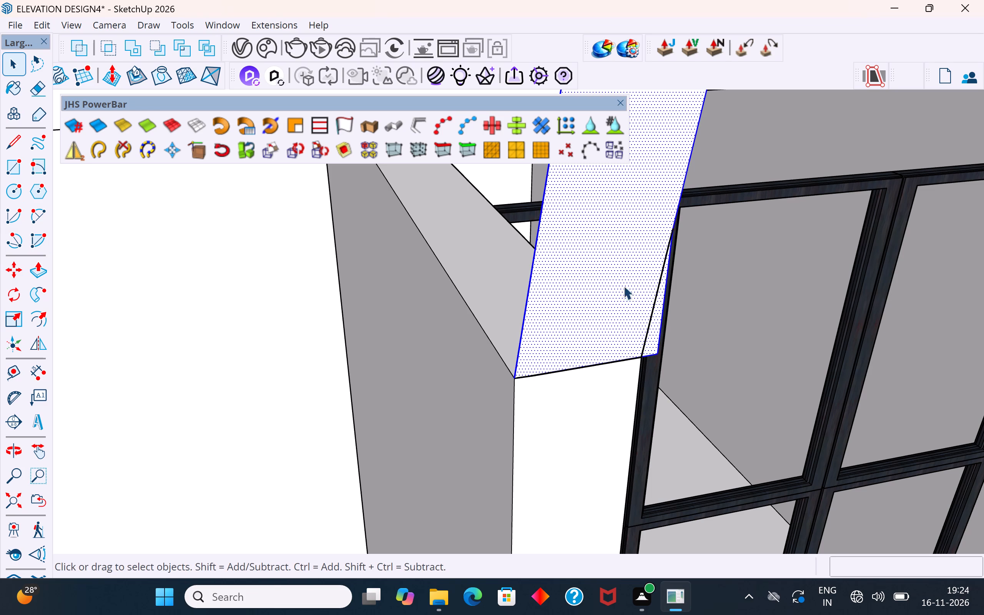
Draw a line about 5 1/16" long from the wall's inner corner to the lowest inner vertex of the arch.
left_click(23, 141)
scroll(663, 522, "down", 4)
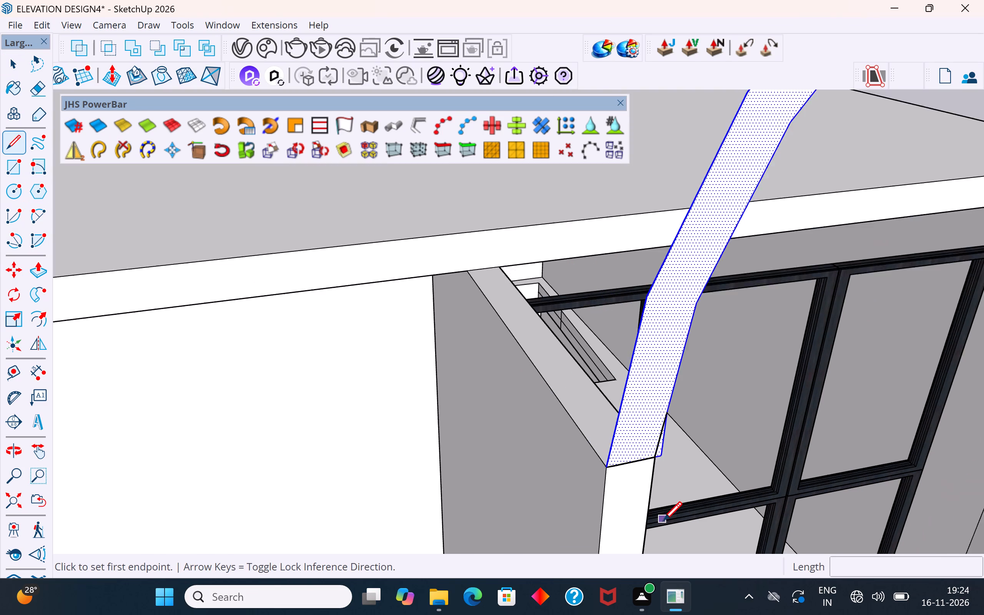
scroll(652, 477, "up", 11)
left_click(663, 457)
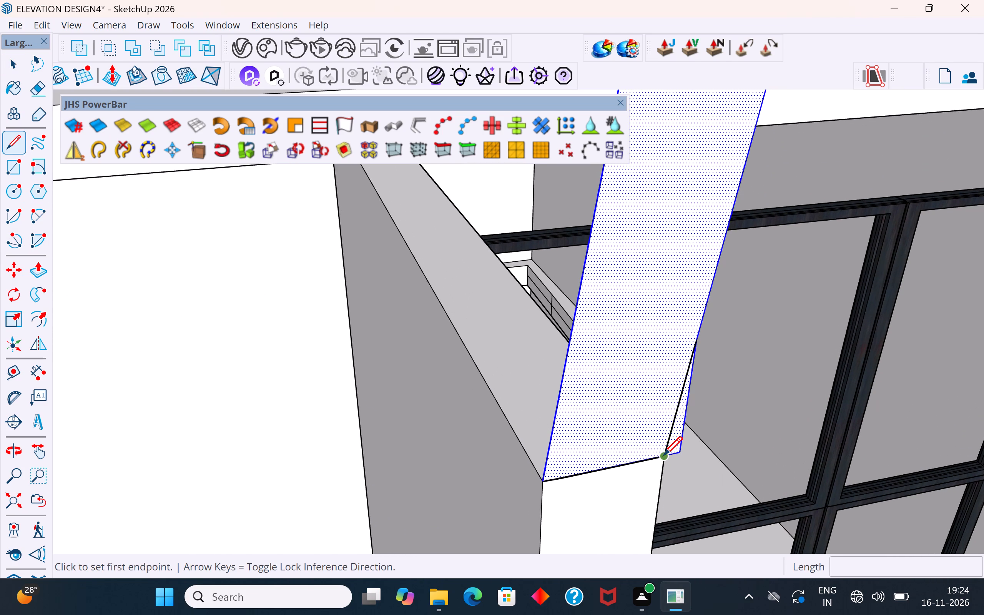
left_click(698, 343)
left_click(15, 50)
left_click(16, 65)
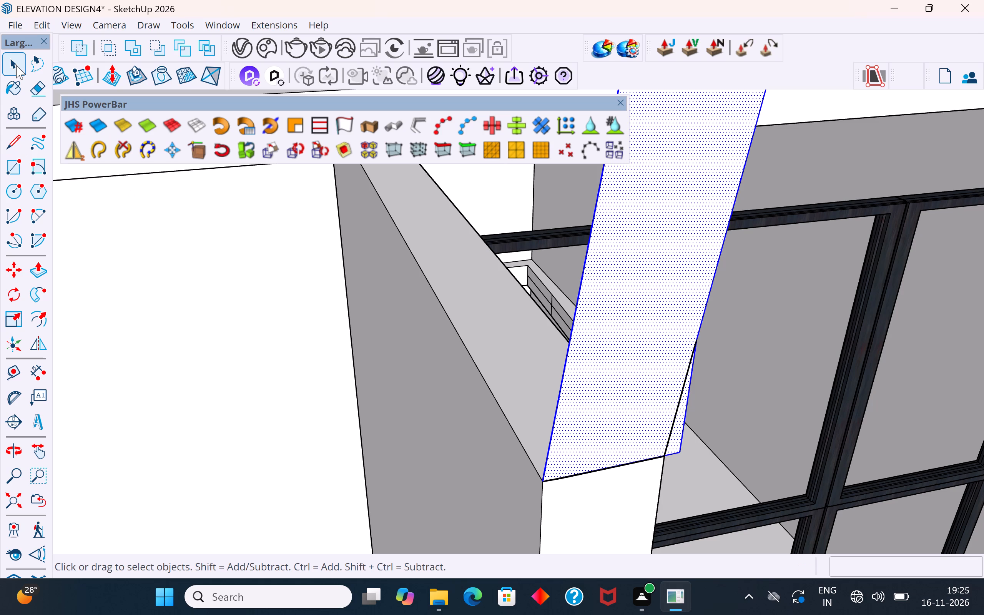
Check the sliver's edge and face at the arch foot from the front and from the inner side.
scroll(213, 412, "down", 10)
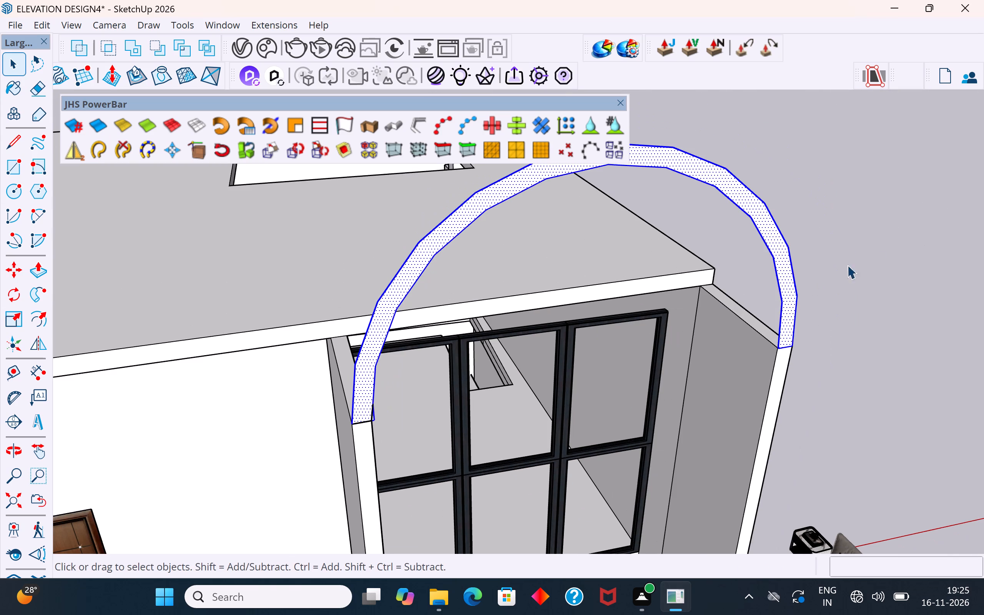
left_click(877, 240)
scroll(334, 455, "up", 10)
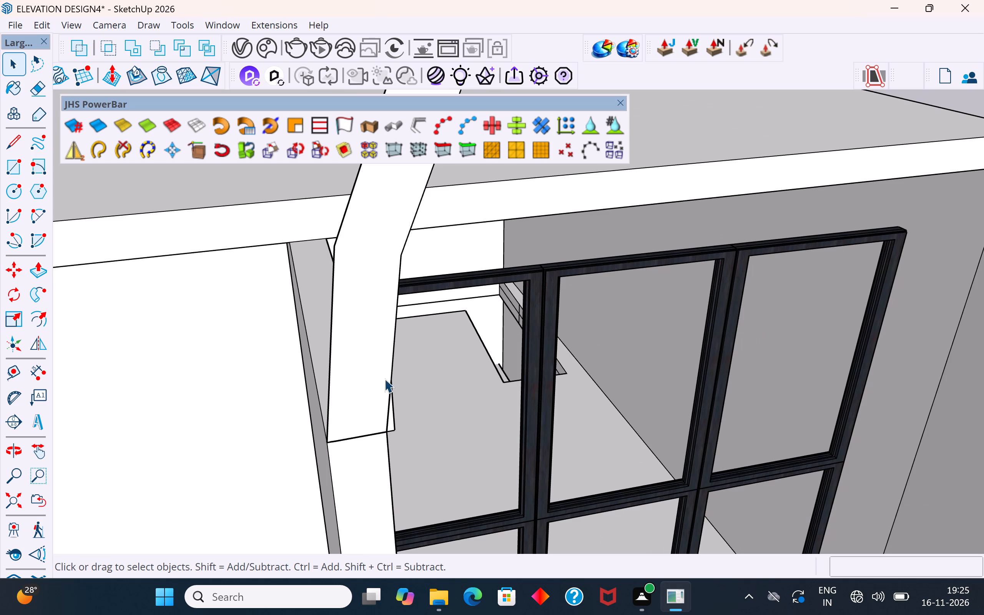
left_click(384, 379)
scroll(409, 452, "up", 3)
left_click(366, 383)
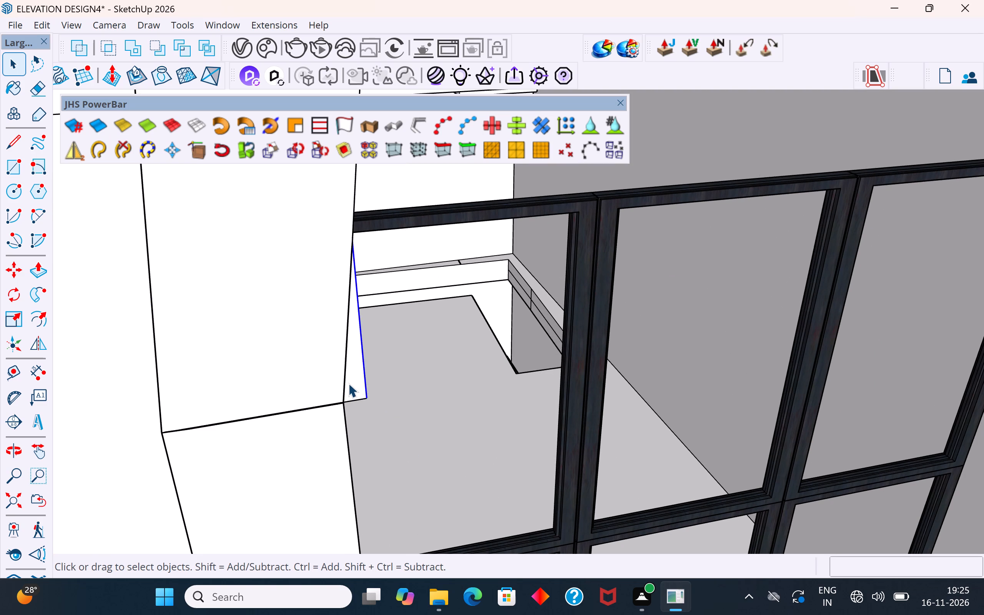
left_click(348, 383)
middle_click_drag(358, 389, 853, 401)
scroll(587, 446, "down", 4)
middle_click_drag(568, 445, 705, 405)
scroll(705, 405, "up", 1)
scroll(566, 419, "down", 5)
scroll(543, 444, "up", 4)
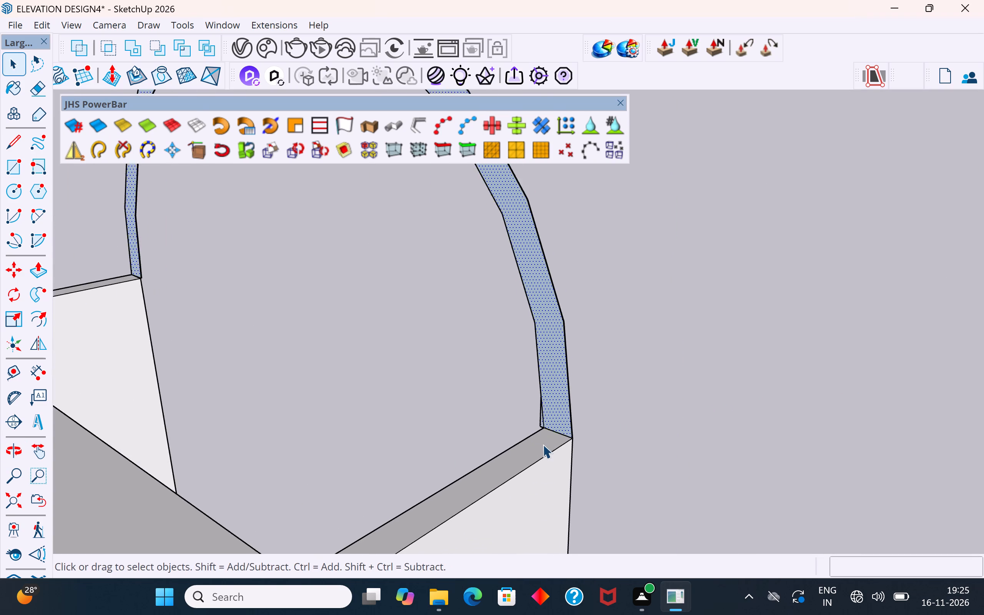
scroll(543, 444, "up", 6)
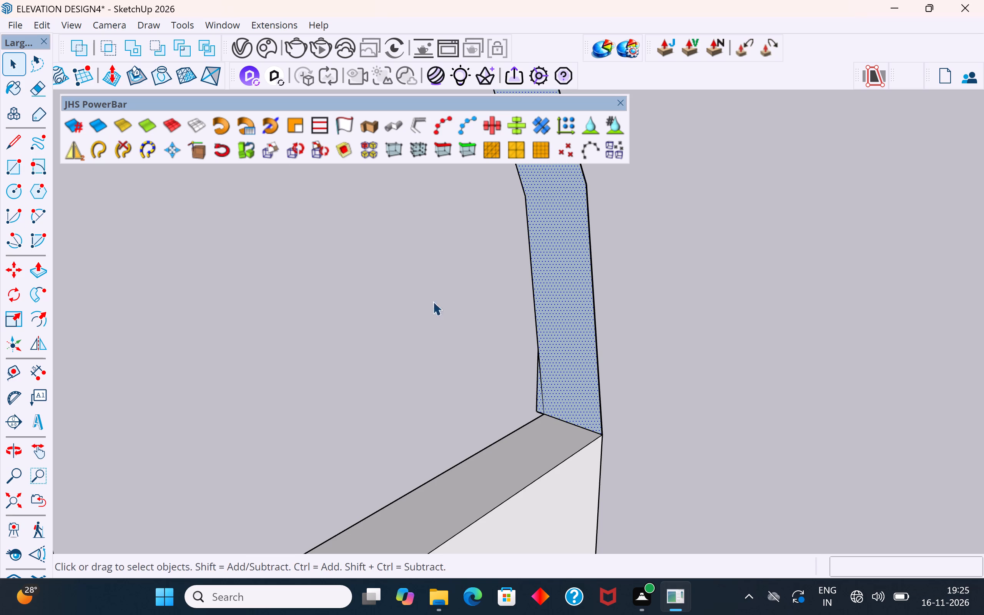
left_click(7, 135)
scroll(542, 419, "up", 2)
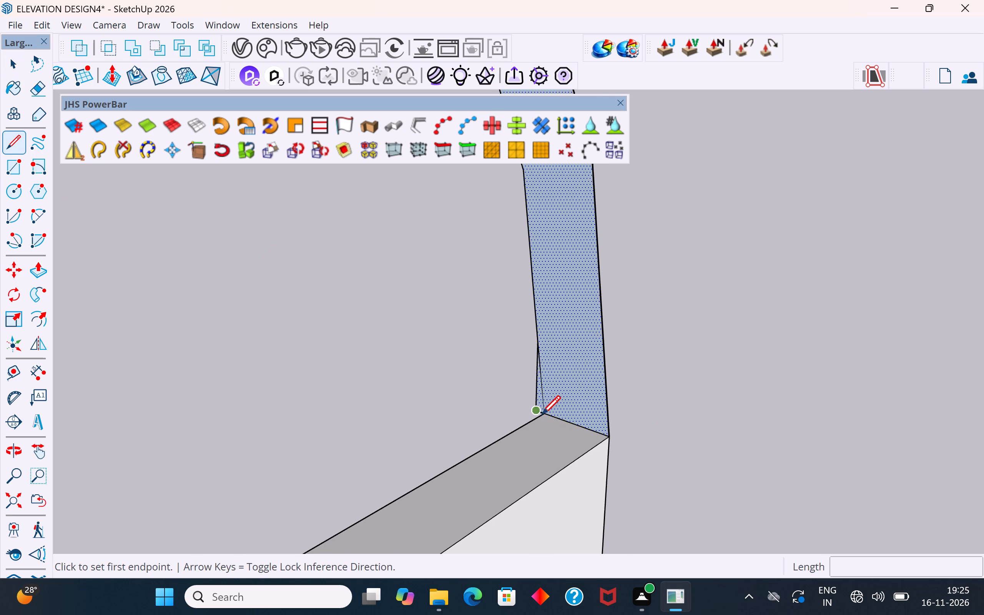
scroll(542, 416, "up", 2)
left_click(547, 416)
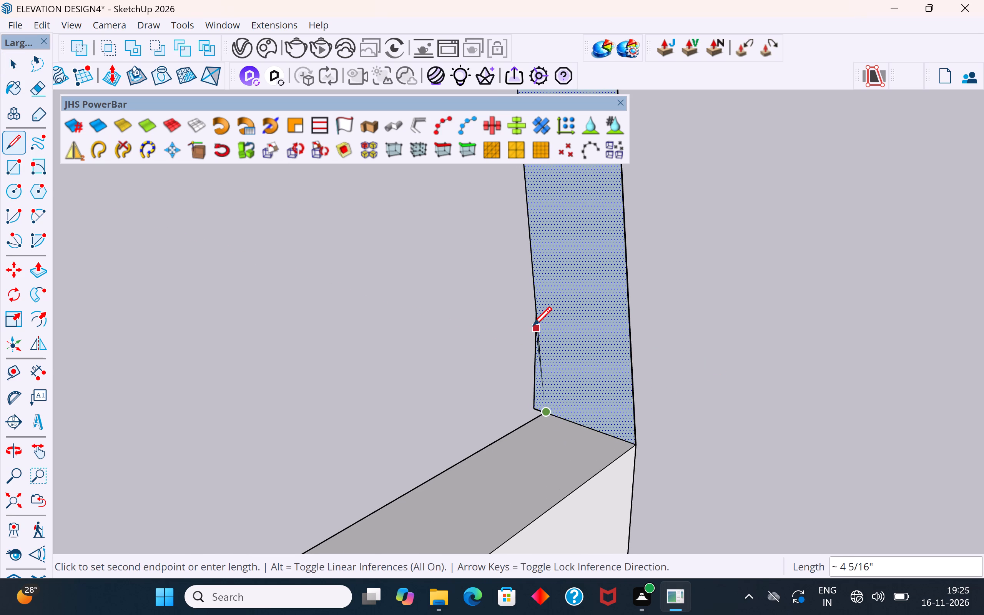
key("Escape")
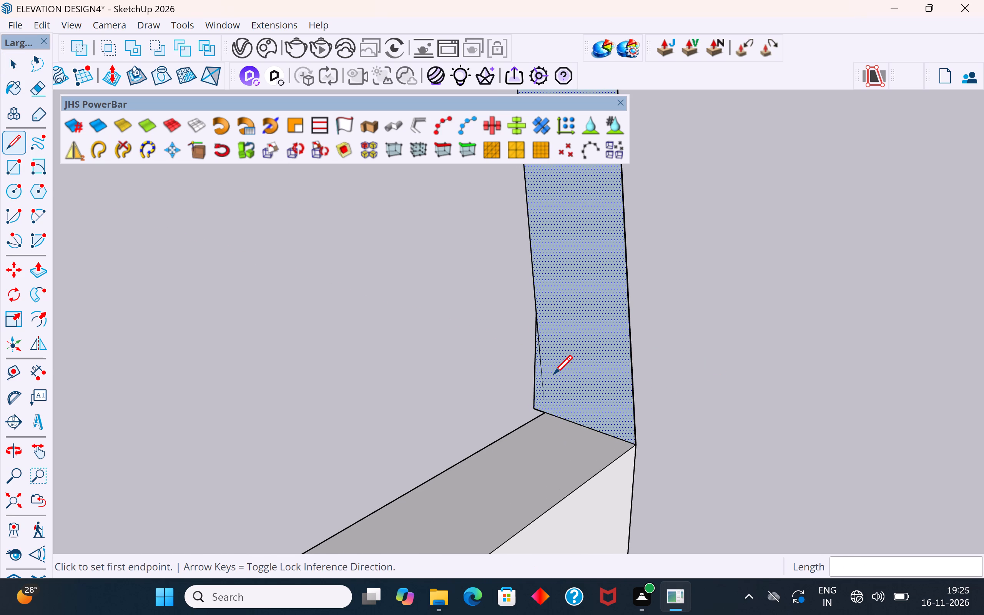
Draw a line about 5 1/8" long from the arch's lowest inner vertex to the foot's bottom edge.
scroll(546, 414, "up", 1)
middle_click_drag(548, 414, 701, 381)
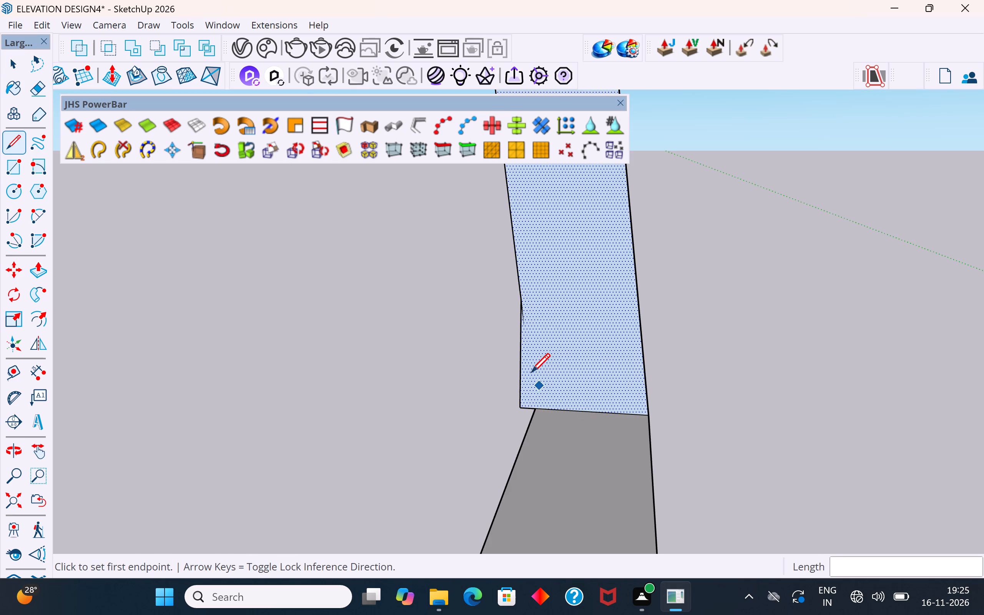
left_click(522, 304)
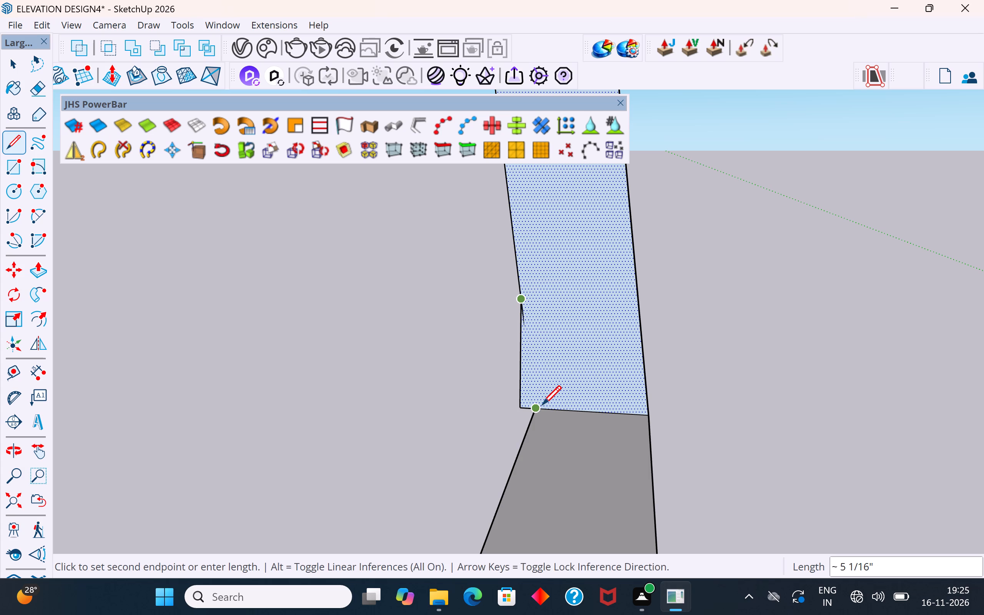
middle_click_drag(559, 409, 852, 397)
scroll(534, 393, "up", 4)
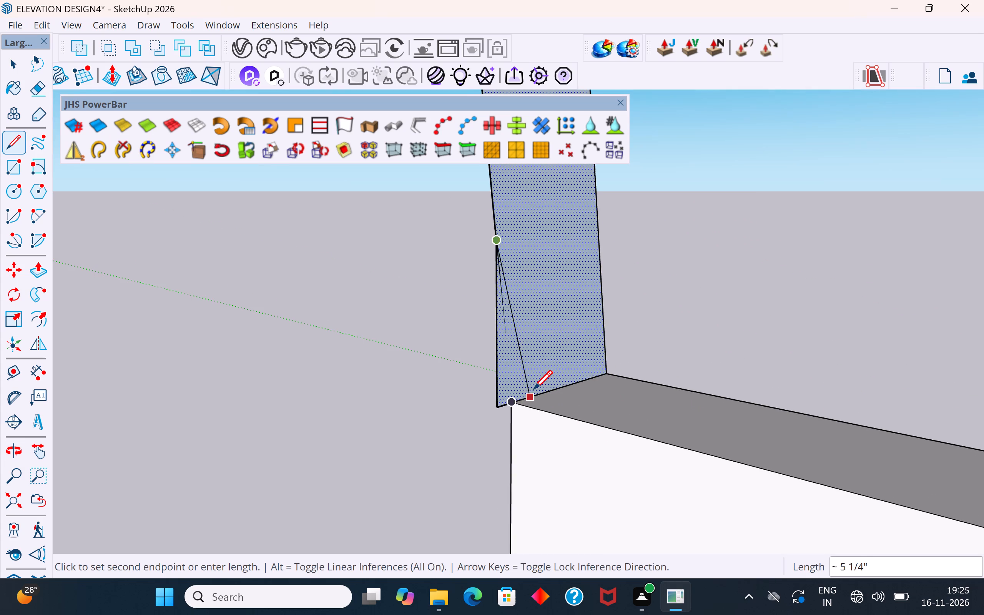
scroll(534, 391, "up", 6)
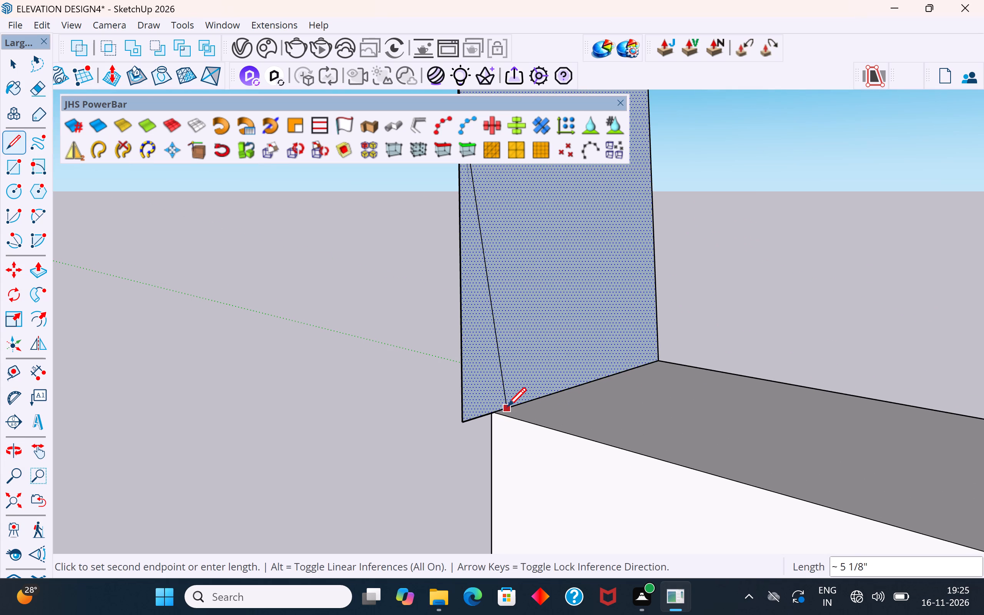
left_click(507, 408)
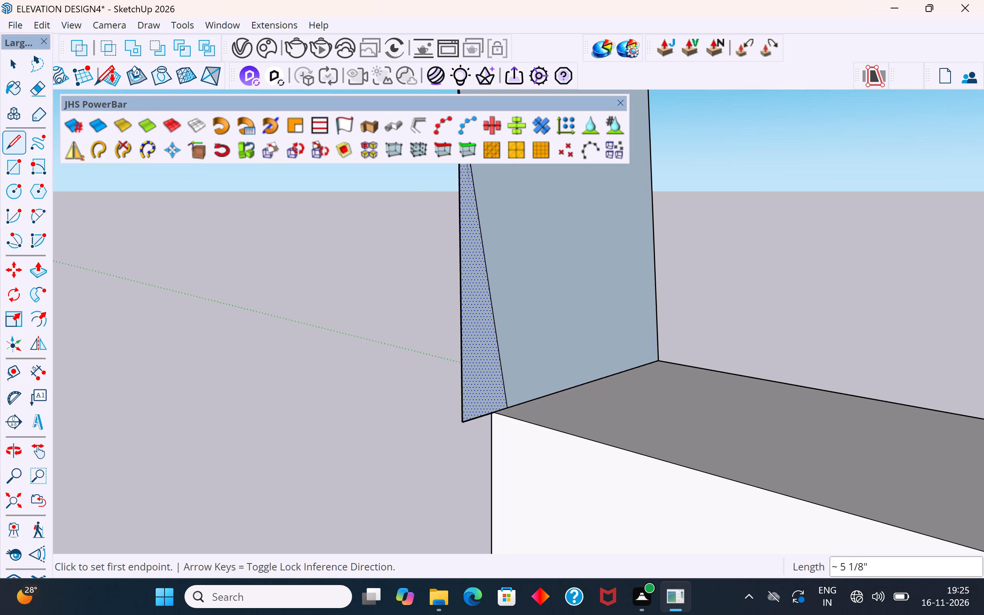
Draw a line about 5 1/16" long from the arch's lowest inner vertex to the wall-top corner.
left_click(13, 67)
left_click(22, 151)
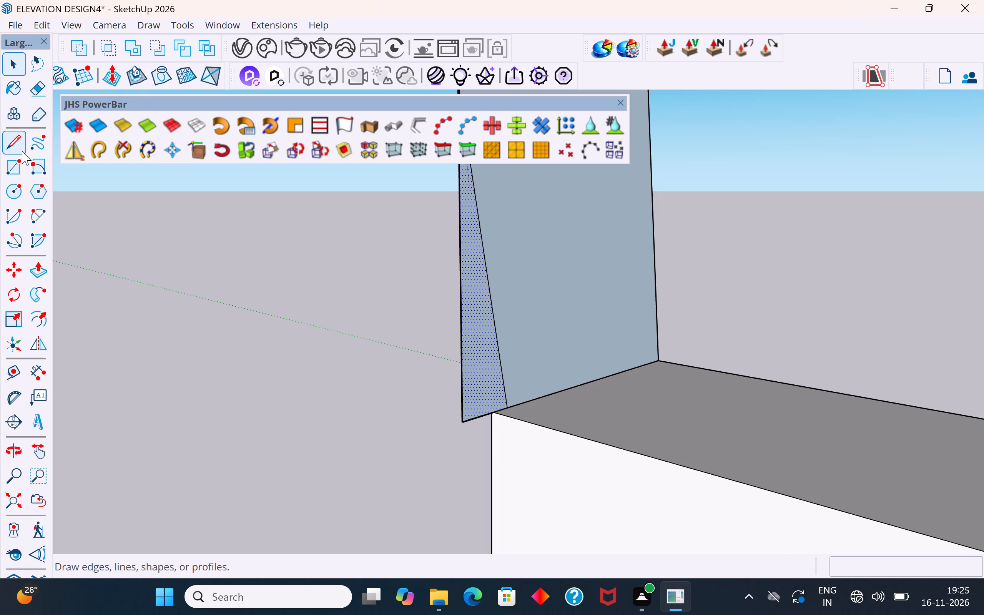
scroll(497, 471, "down", 3)
scroll(471, 404, "down", 3)
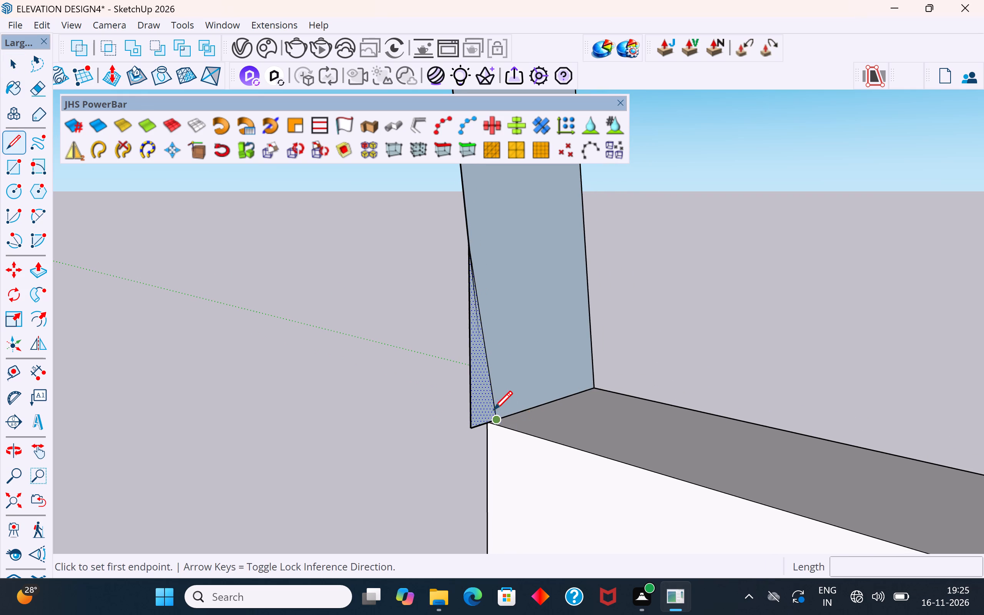
scroll(493, 411, "up", 3)
scroll(492, 410, "down", 3)
scroll(474, 256, "up", 2)
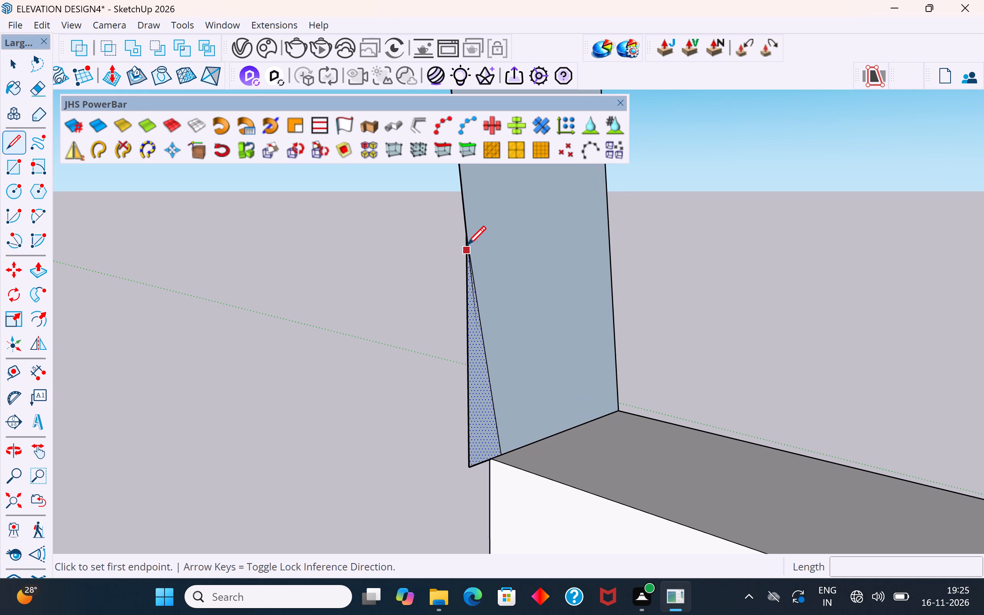
left_click(467, 235)
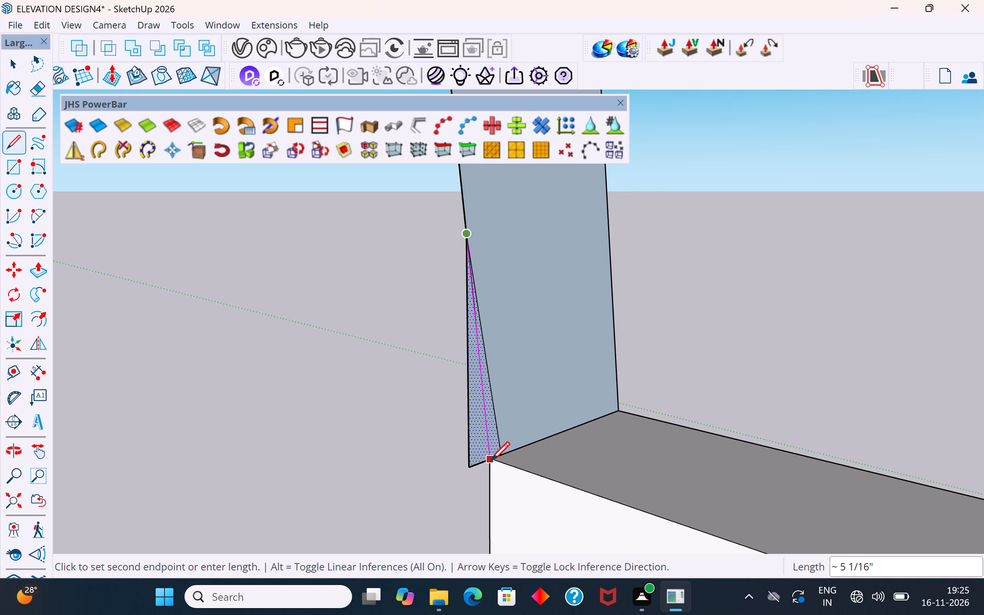
left_click(491, 462)
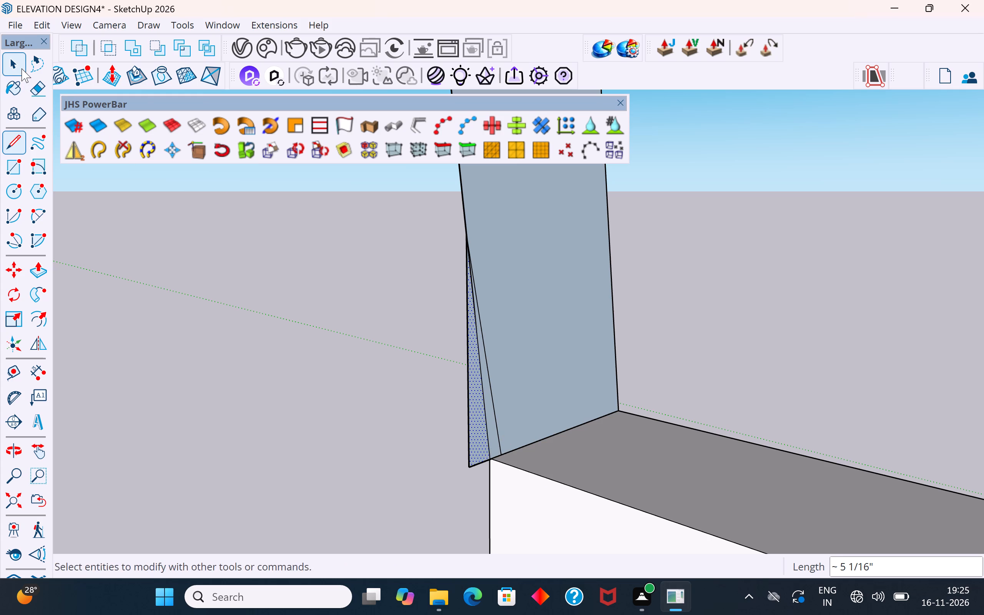
Delete the misplaced 5 1/8" line, the sliver face and its leftover outer edges at the arch foot.
left_click(20, 62)
left_click(499, 442)
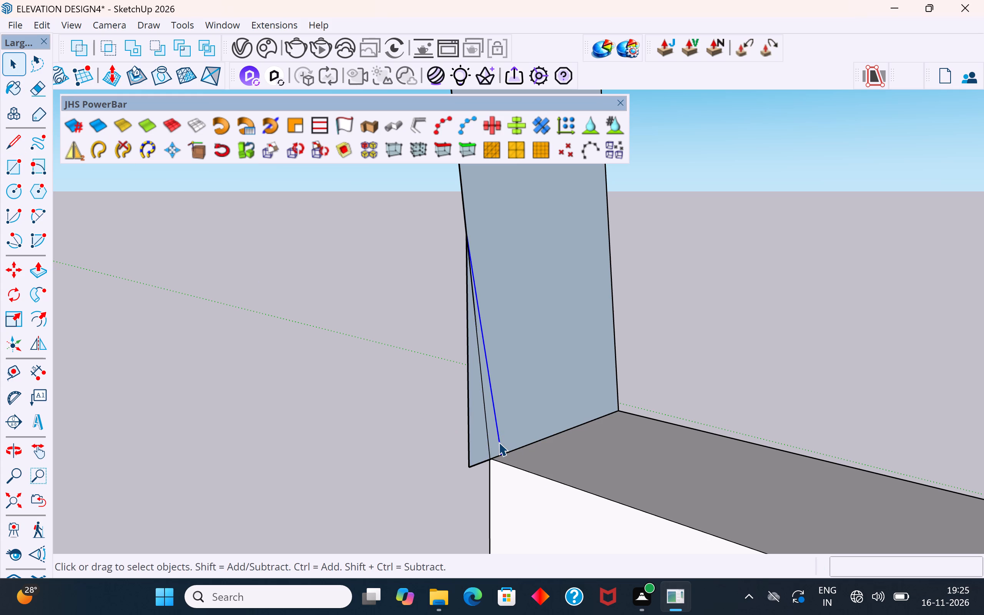
key("Delete")
left_click(472, 442)
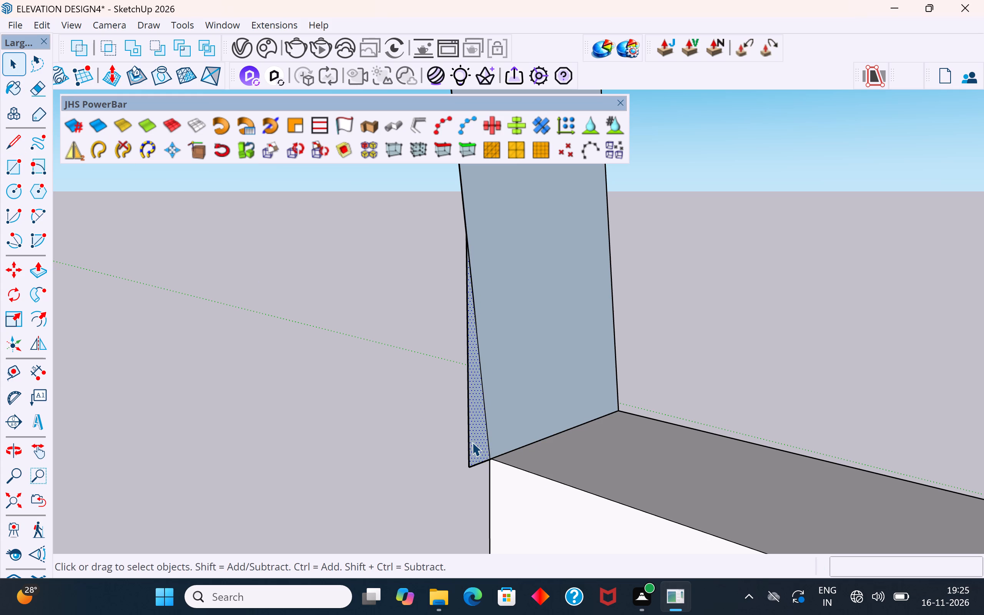
key("Delete")
left_click_drag(476, 456, 456, 486)
key("Delete")
Inspect the whole arch band above the car porch from the back and the front.
scroll(456, 467, "down", 4)
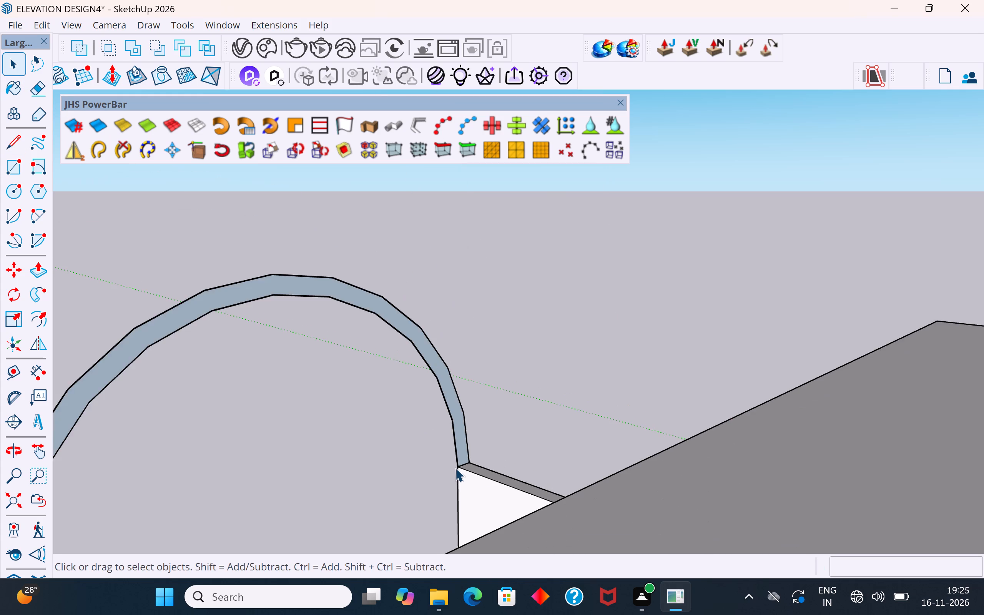
scroll(455, 468, "down", 4)
scroll(524, 296, "down", 3)
middle_click_drag(446, 510, 483, 553)
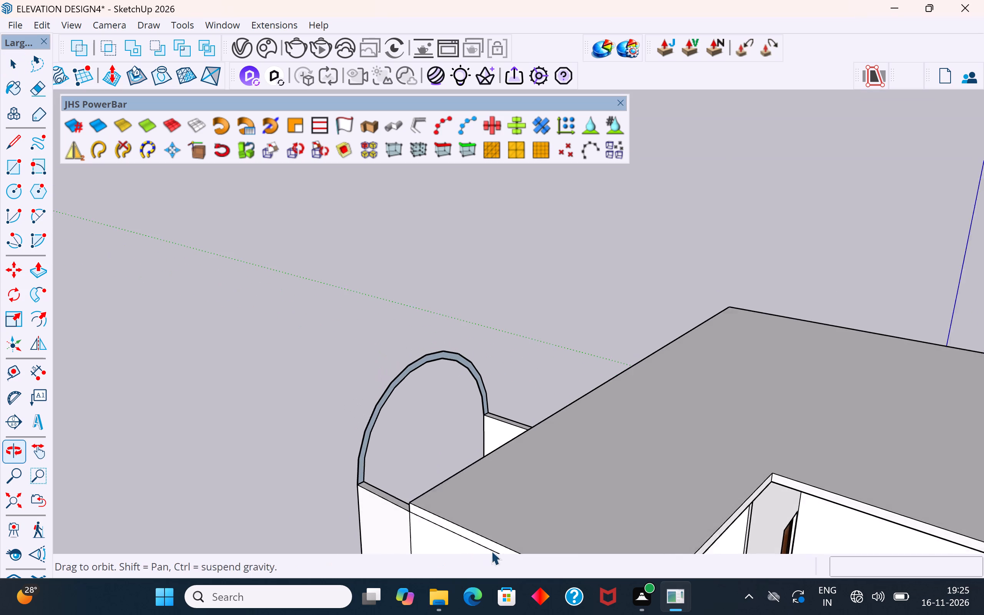
middle_click_drag(427, 444, 898, 423)
scroll(794, 366, "up", 4)
scroll(752, 353, "up", 3)
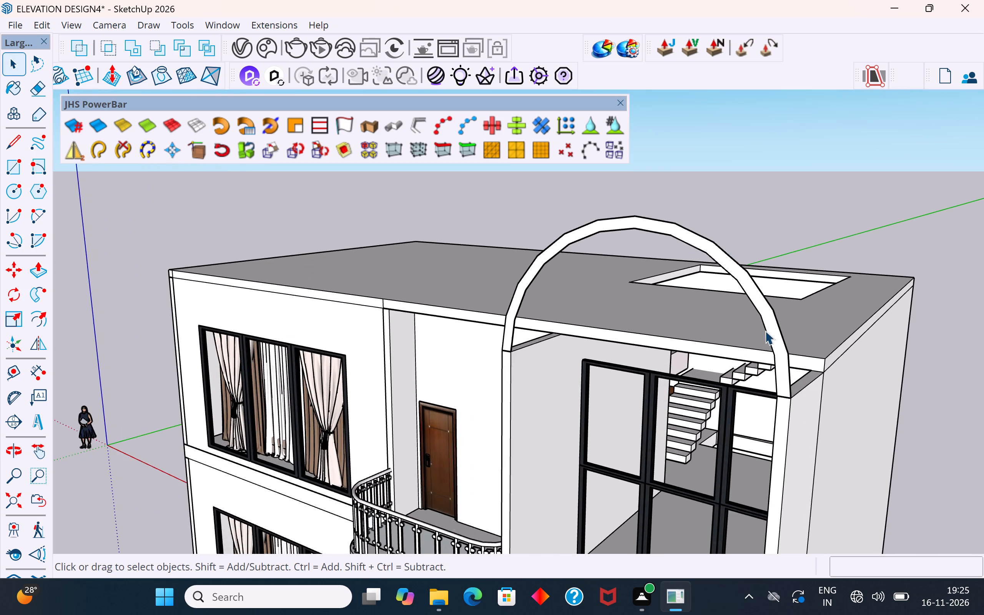
scroll(765, 331, "up", 1)
middle_click_drag(765, 331, 885, 366)
scroll(833, 337, "up", 3)
Extrude the arch band's face back about 3' 10 11/16" until it meets the roof slab's front edge.
left_click(844, 329)
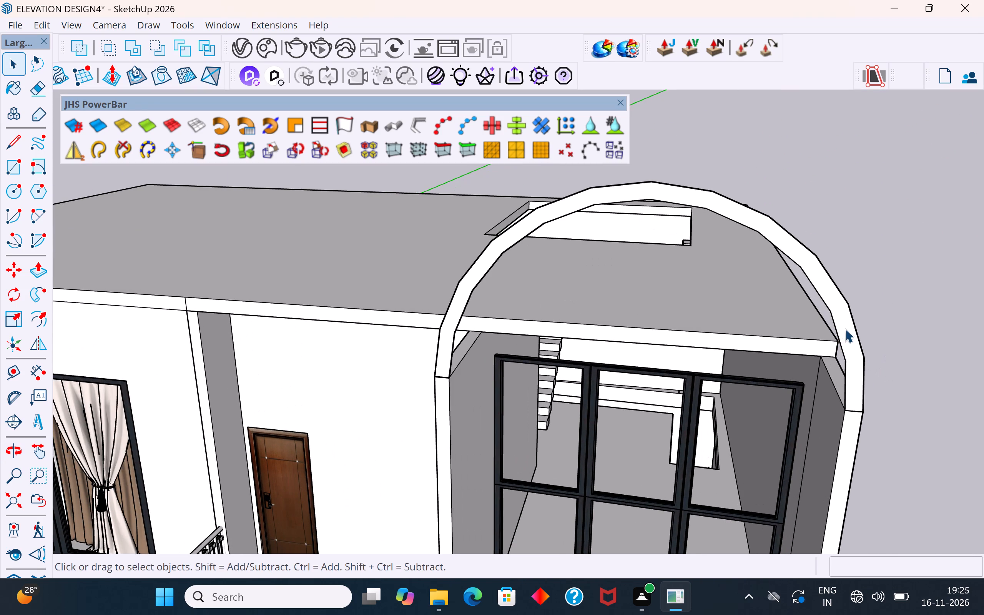
scroll(708, 442, "down", 4)
middle_click_drag(901, 405, 512, 408)
scroll(558, 422, "up", 1)
scroll(796, 419, "down", 5)
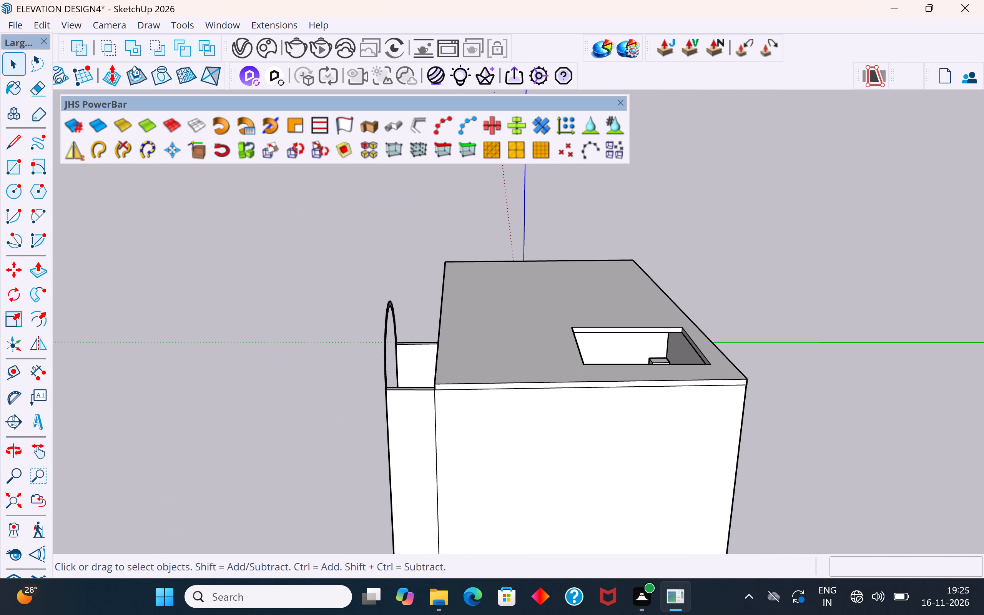
middle_click_drag(495, 418, 457, 448)
scroll(391, 375, "up", 3)
middle_click_drag(350, 412, 278, 428)
scroll(273, 393, "up", 4)
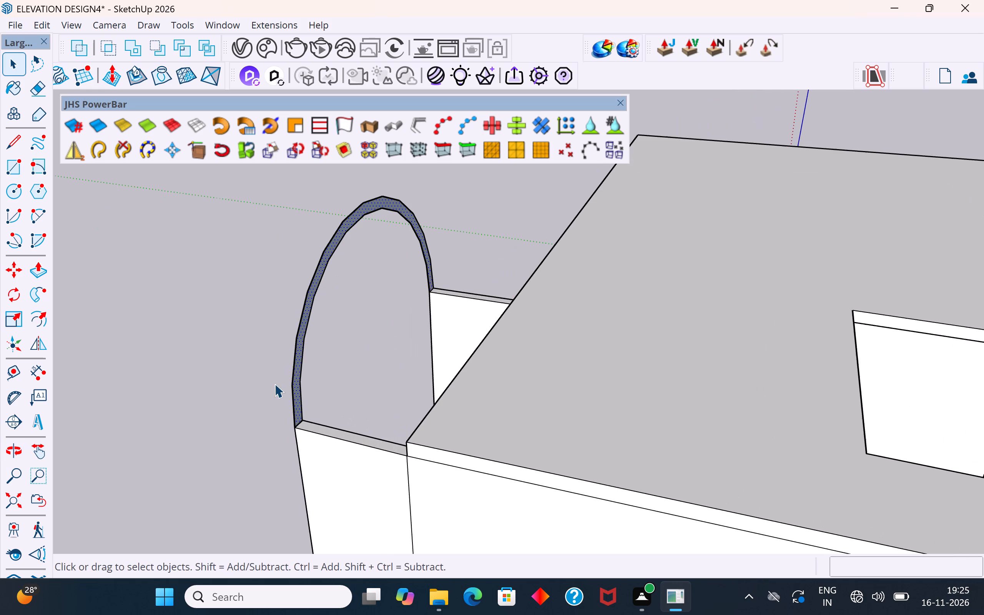
left_click(40, 276)
left_click(296, 429)
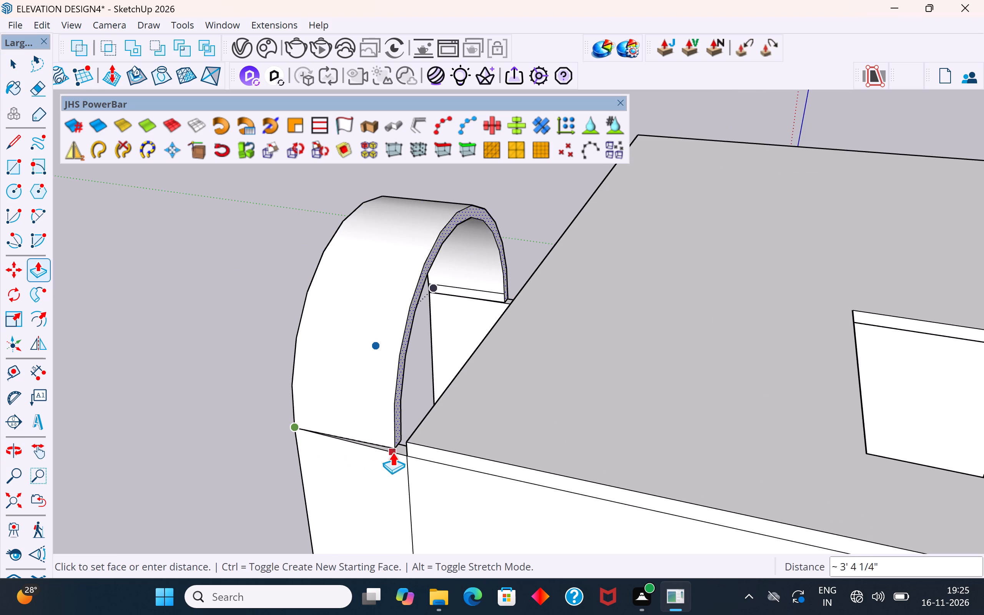
left_click(400, 454)
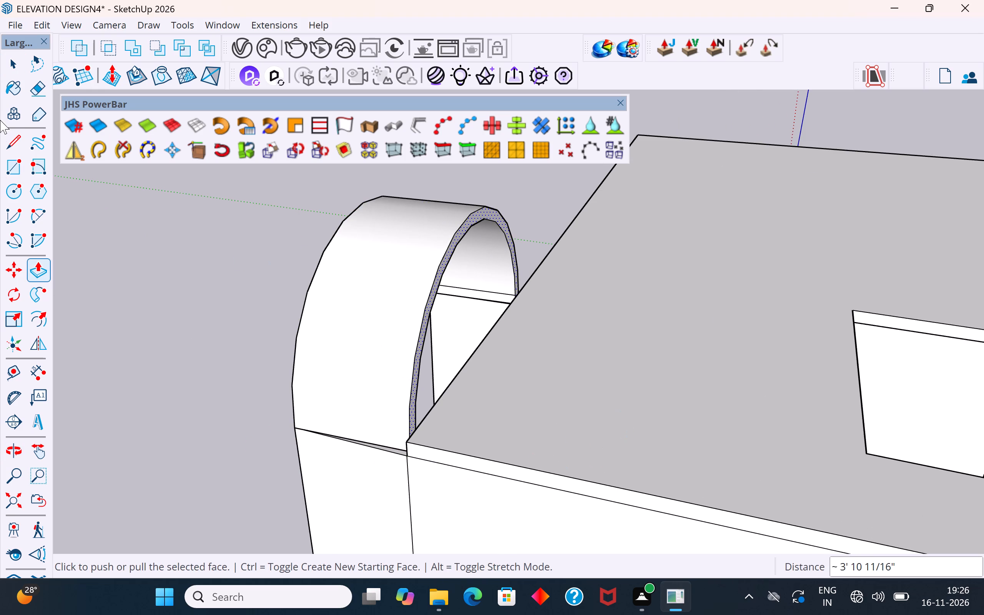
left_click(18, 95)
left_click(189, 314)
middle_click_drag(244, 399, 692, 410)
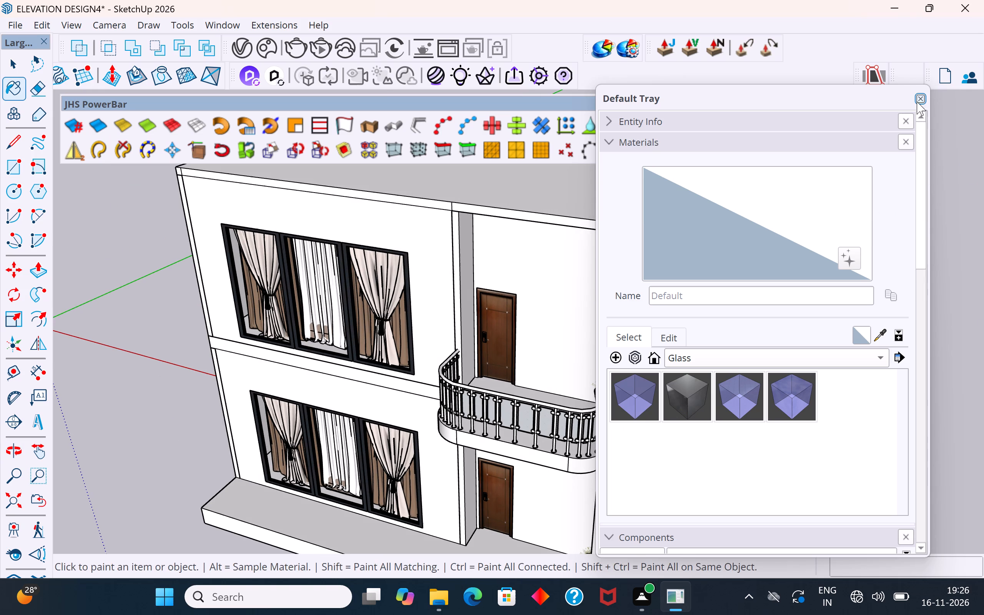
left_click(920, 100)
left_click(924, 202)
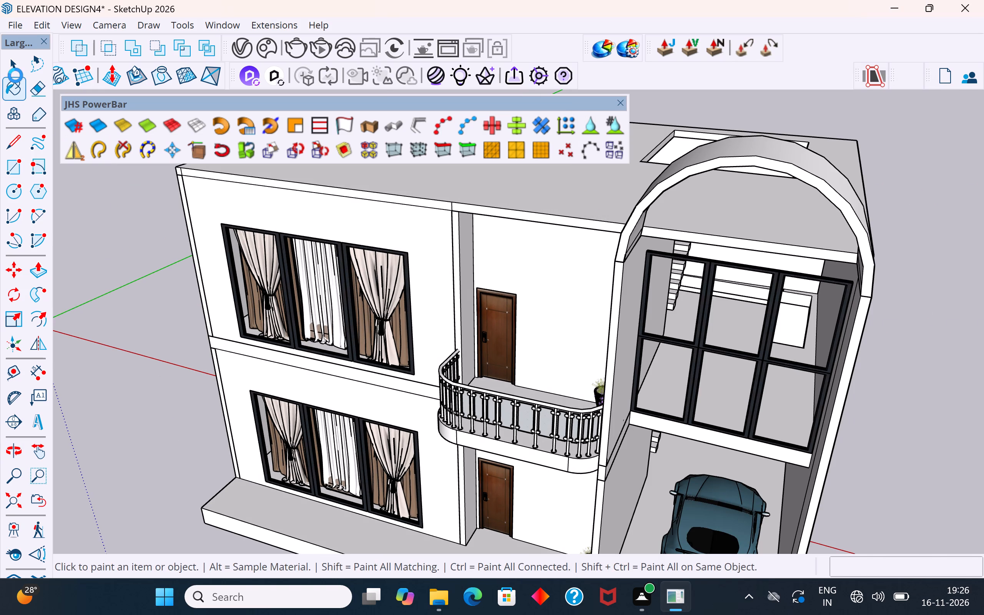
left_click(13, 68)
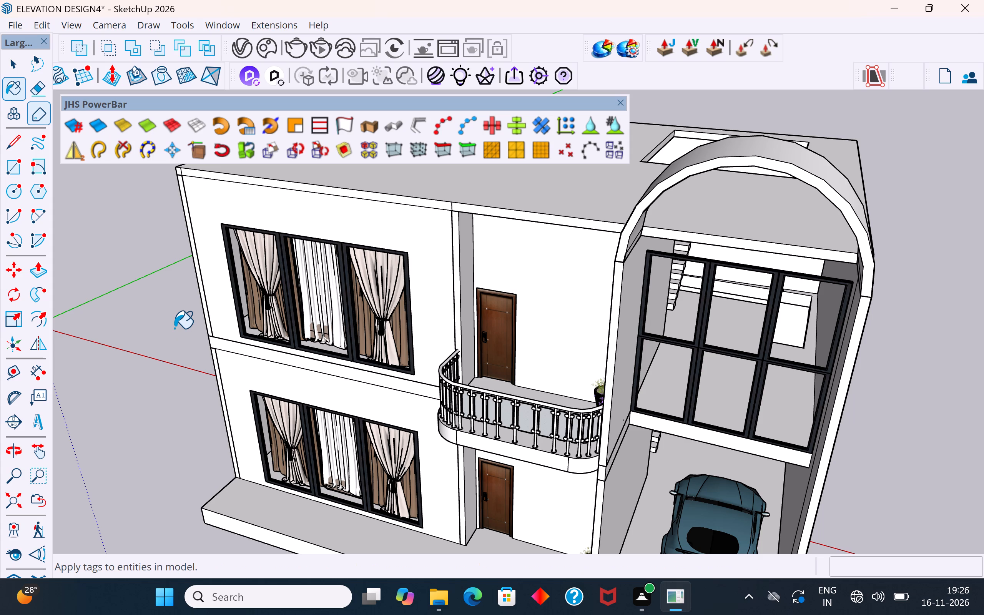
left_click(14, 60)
Inspect the extruded vault from the front, below and above, including where its feet meet the walls and slab.
left_click(143, 290)
scroll(270, 443, "down", 4)
middle_click_drag(332, 442, 597, 365)
scroll(345, 438, "up", 1)
scroll(663, 205, "up", 1)
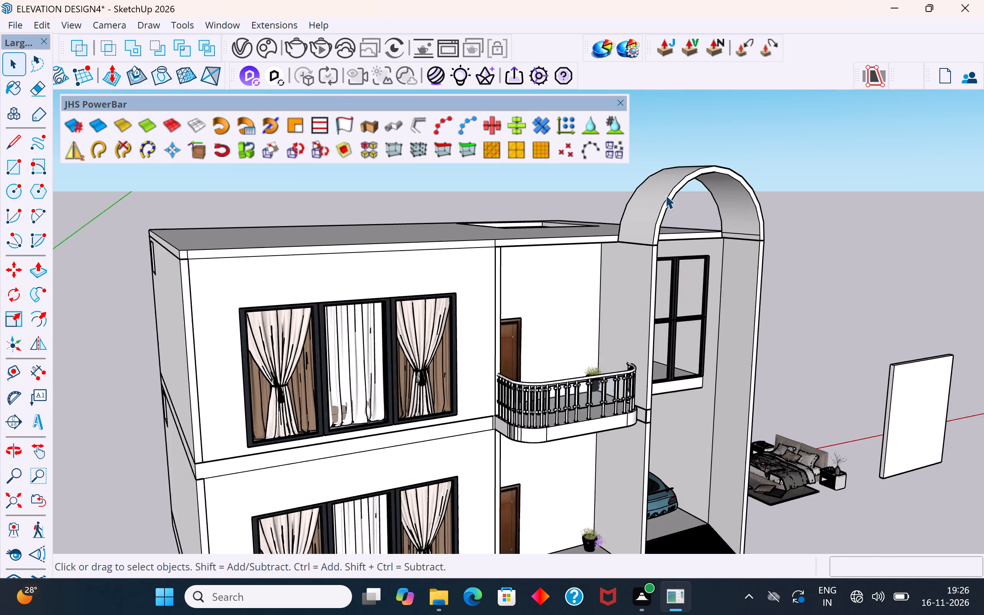
scroll(665, 195, "up", 12)
middle_click_drag(615, 255, 608, 118)
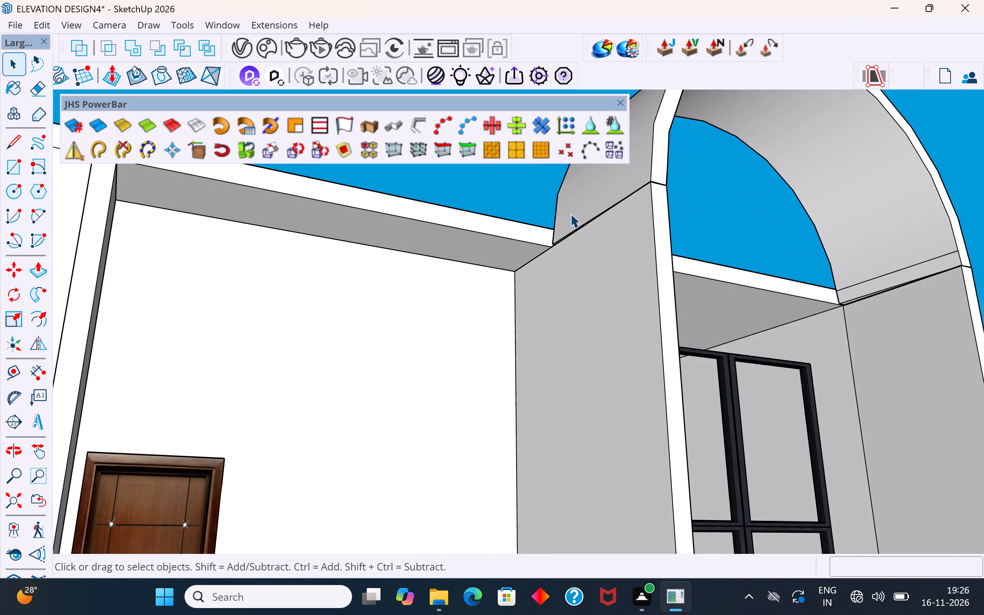
scroll(570, 214, "up", 4)
middle_click_drag(617, 221, 579, 245)
scroll(493, 245, "down", 2)
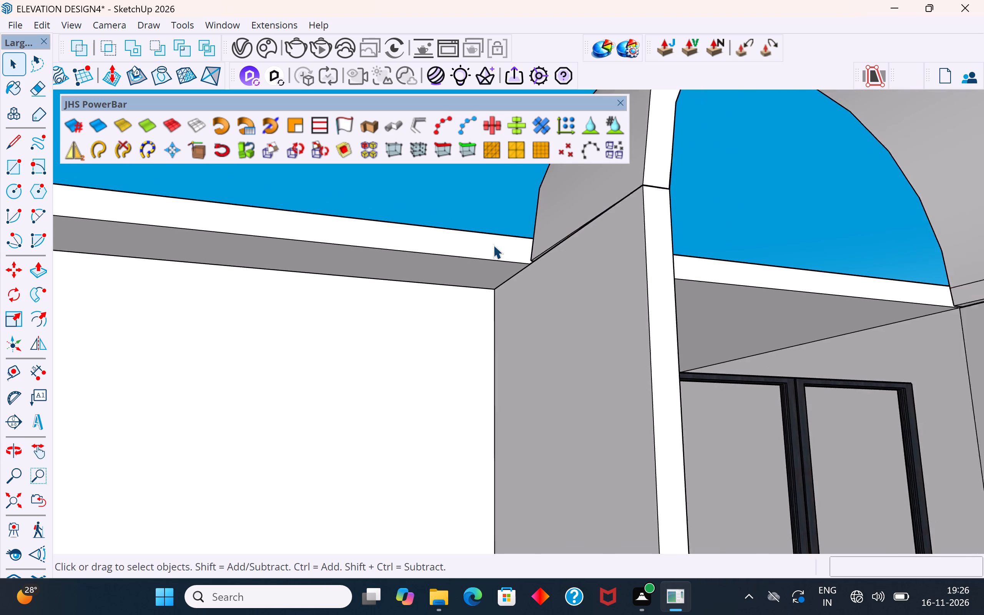
scroll(493, 245, "down", 2)
middle_click_drag(512, 259, 485, 319)
scroll(480, 323, "up", 1)
scroll(365, 255, "down", 9)
middle_click_drag(594, 295, 564, 431)
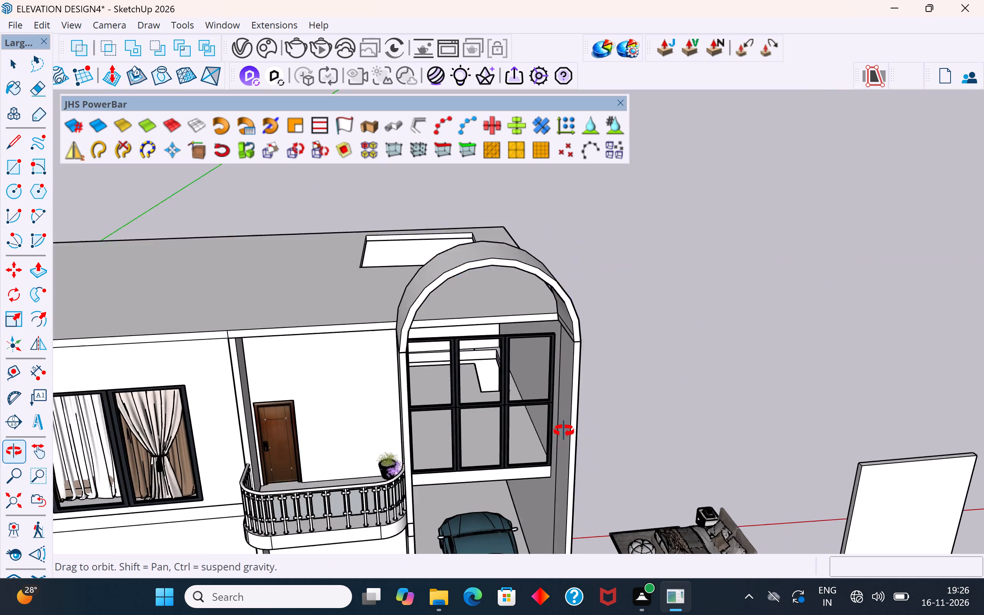
middle_click_drag(564, 431, 622, 471)
scroll(411, 386, "up", 8)
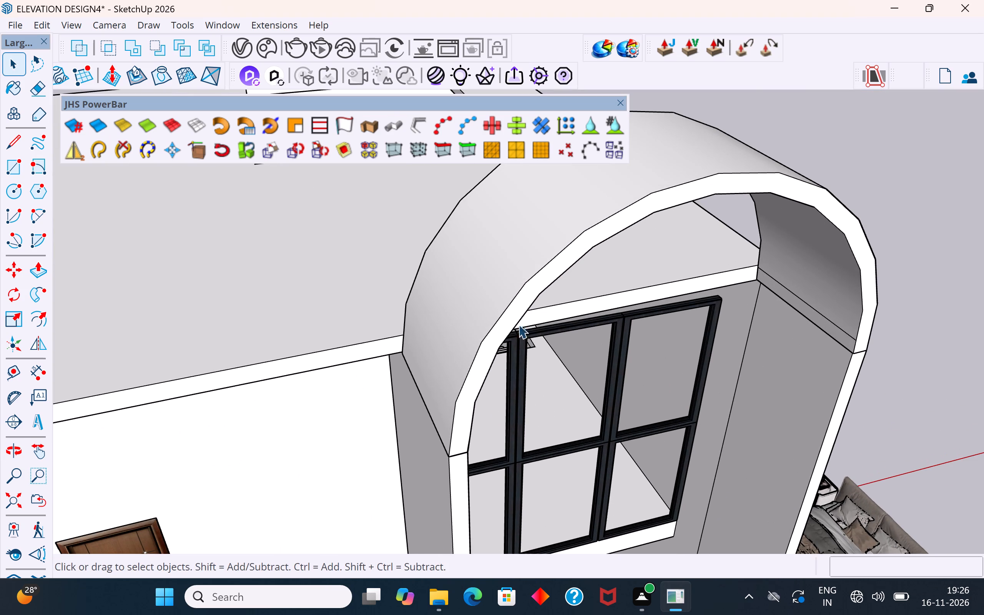
Select the whole vaulted canopy above the wall tops and make it a group.
left_click(512, 298)
triple_click(510, 277)
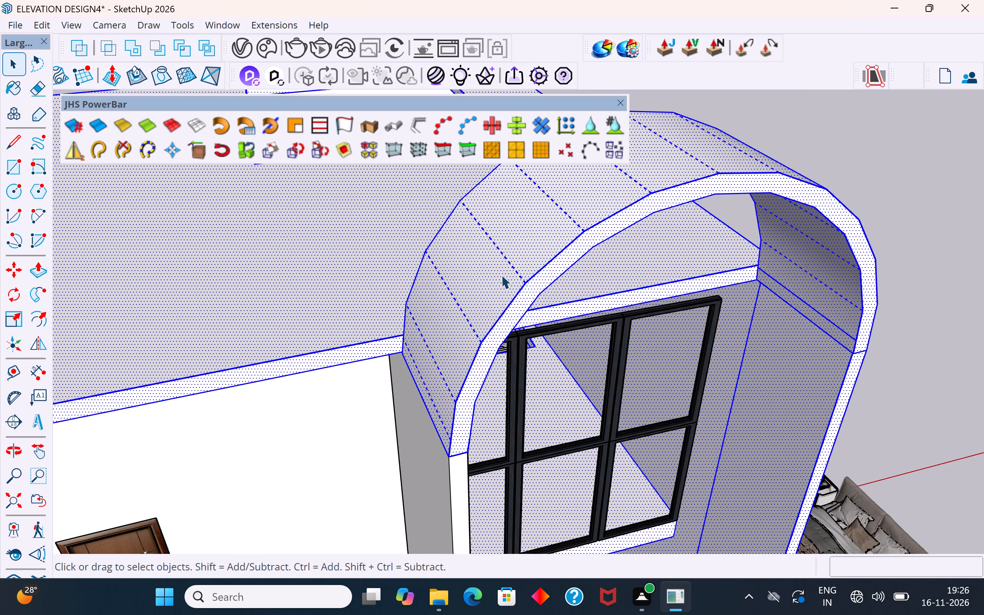
middle_click_drag(446, 326, 569, 258)
left_click(829, 253)
middle_click_drag(743, 297, 750, 253)
double_click(733, 175)
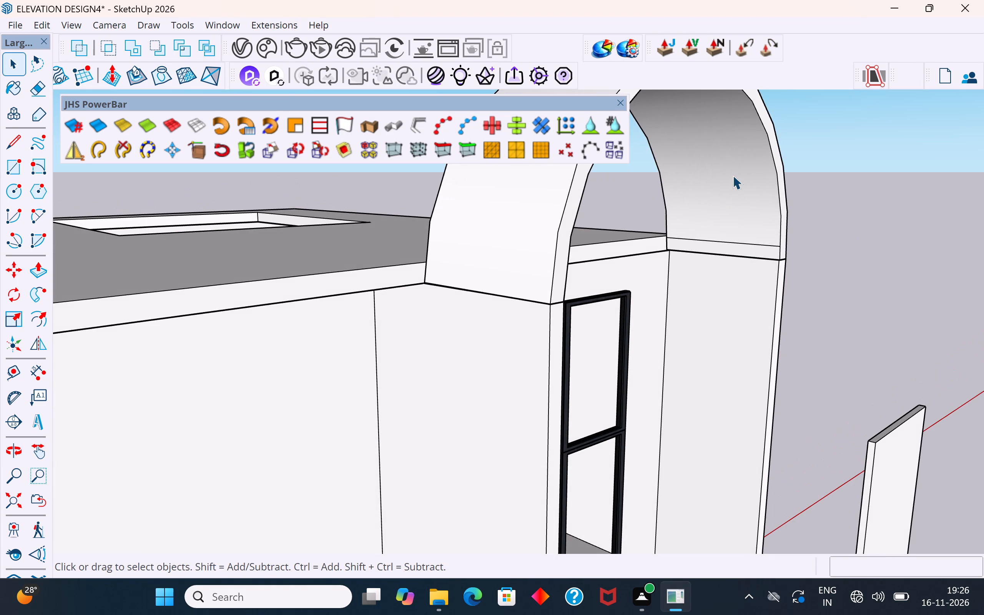
middle_click_drag(658, 290, 766, 299)
scroll(684, 342, "down", 4)
middle_click_drag(698, 323, 704, 286)
left_click_drag(850, 104, 646, 217)
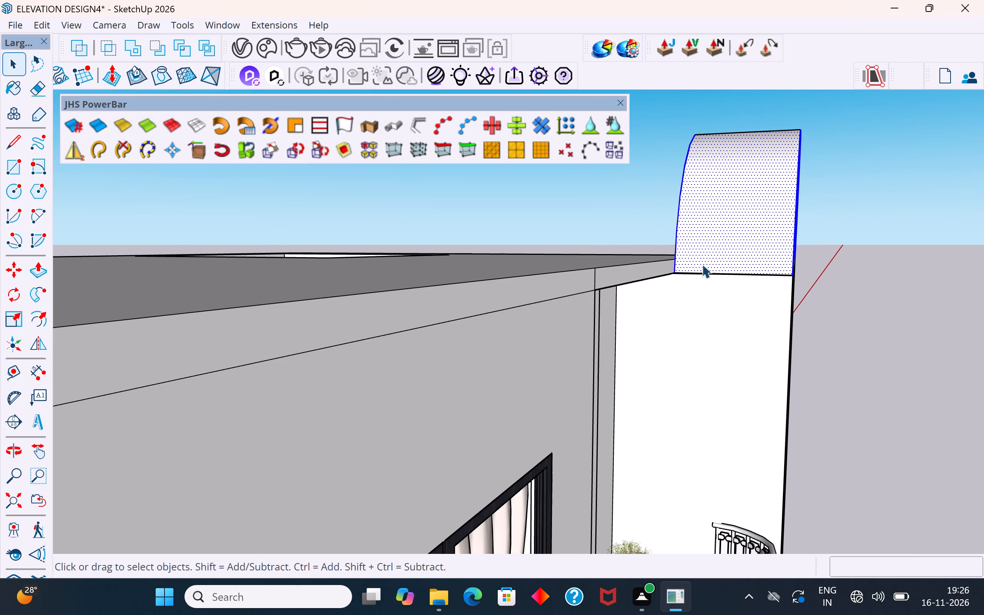
middle_click_drag(809, 333, 574, 359)
scroll(574, 359, "up", 1)
scroll(481, 419, "down", 9)
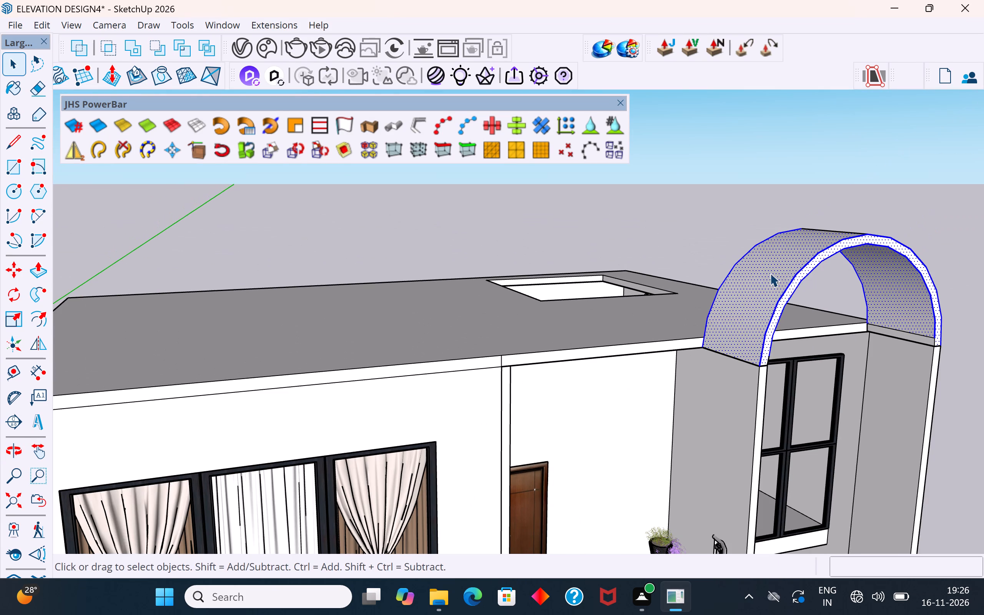
right_click(773, 271)
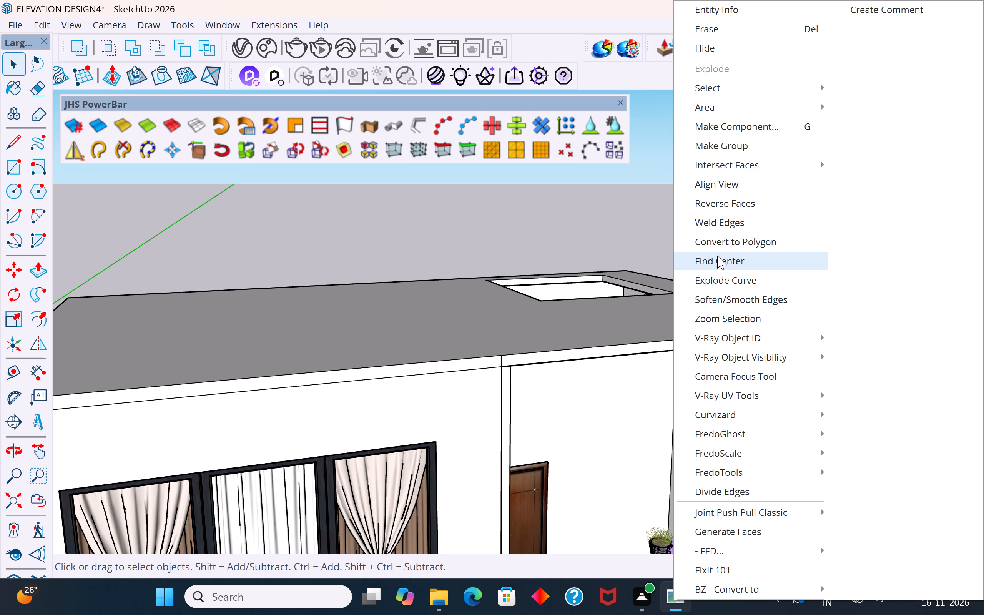
left_click(725, 152)
left_click(672, 194)
Inspect the grouped canopy's junction with the roof slab and outer wall.
scroll(603, 297, "down", 4)
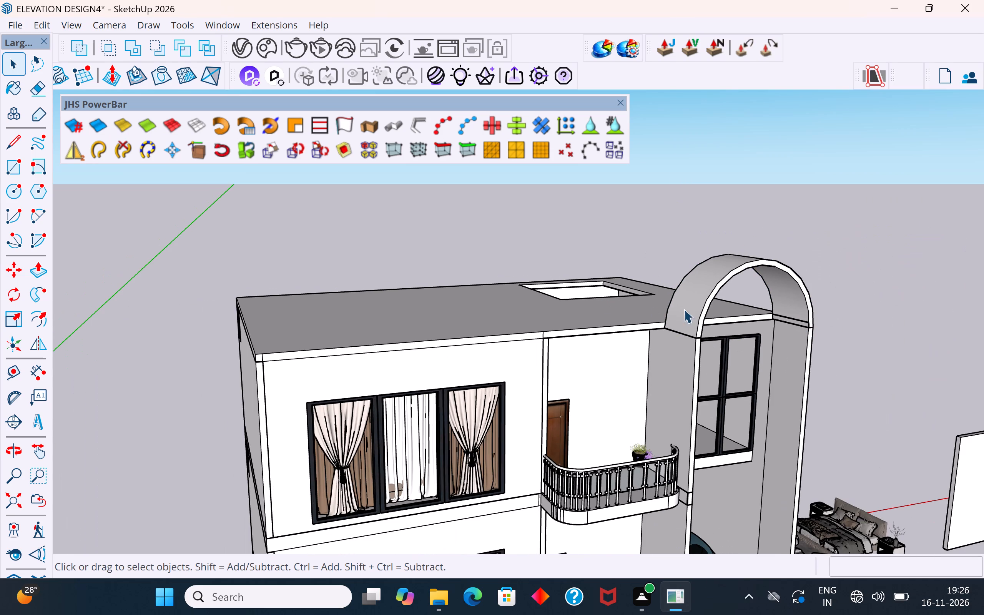
left_click(855, 261)
middle_click_drag(870, 342, 596, 391)
scroll(604, 444, "up", 6)
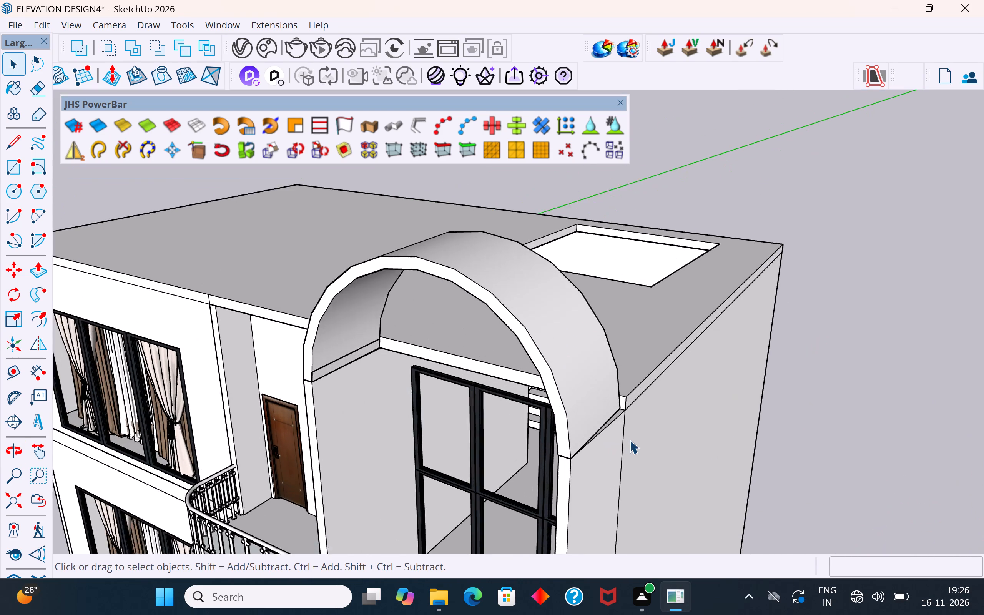
scroll(630, 440, "up", 1)
middle_click_drag(663, 450, 685, 452)
scroll(699, 281, "down", 4)
middle_click_drag(693, 398, 706, 415)
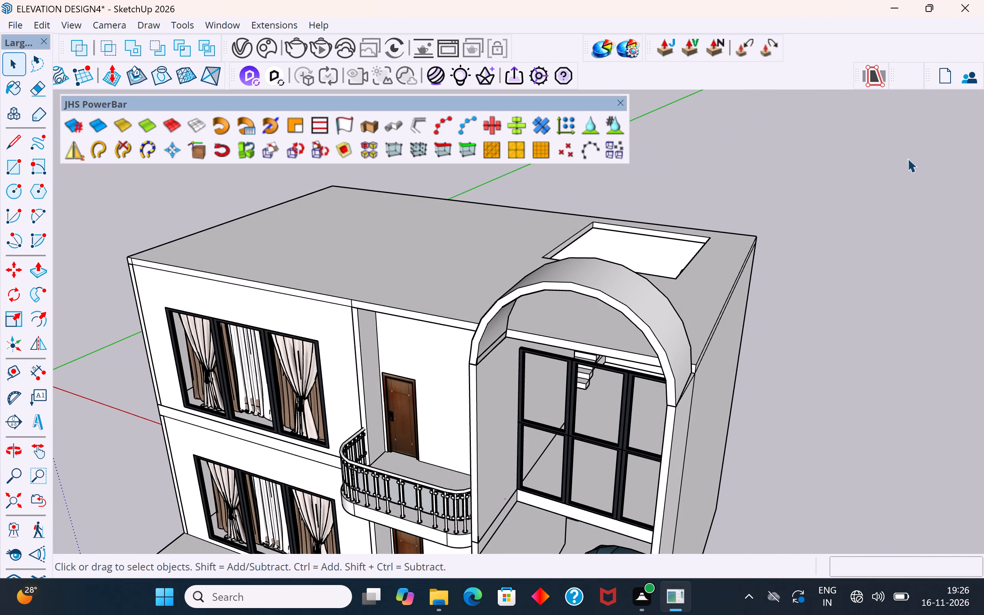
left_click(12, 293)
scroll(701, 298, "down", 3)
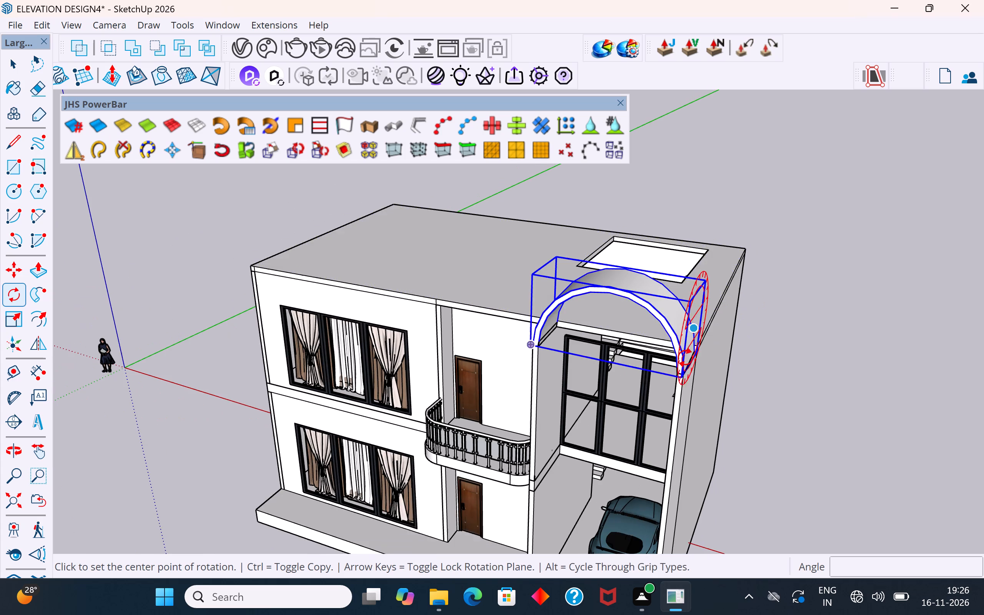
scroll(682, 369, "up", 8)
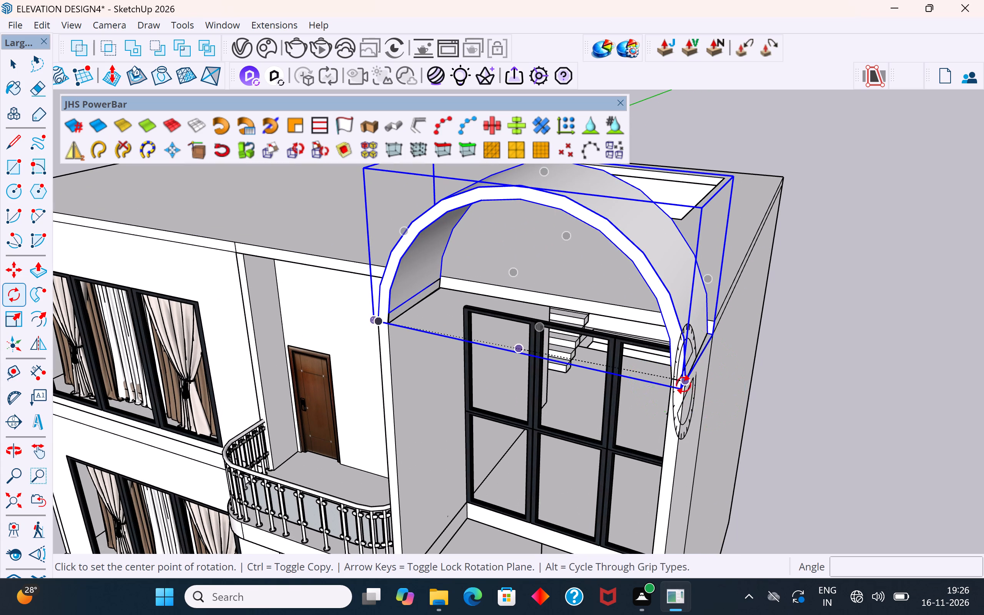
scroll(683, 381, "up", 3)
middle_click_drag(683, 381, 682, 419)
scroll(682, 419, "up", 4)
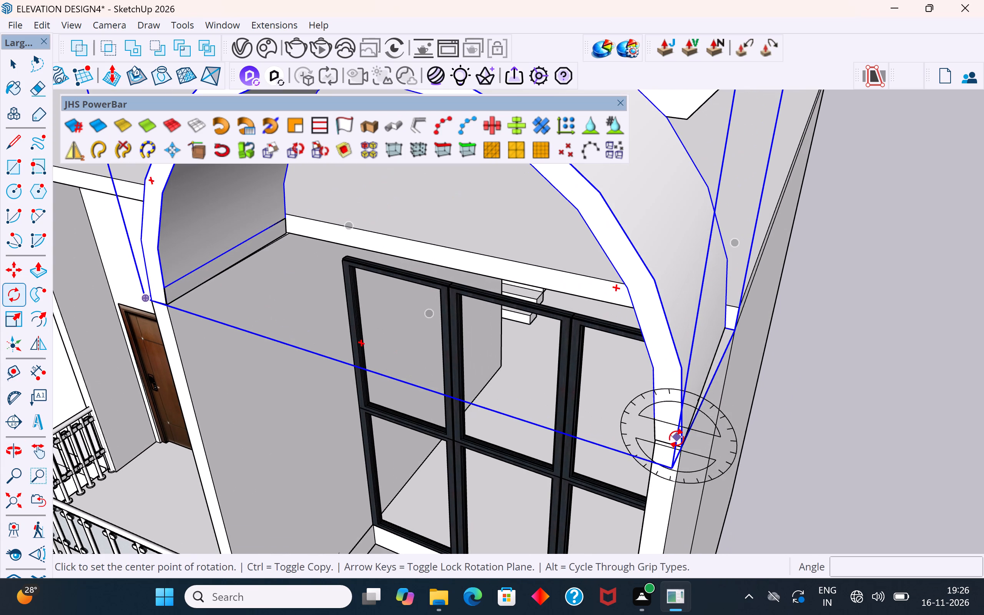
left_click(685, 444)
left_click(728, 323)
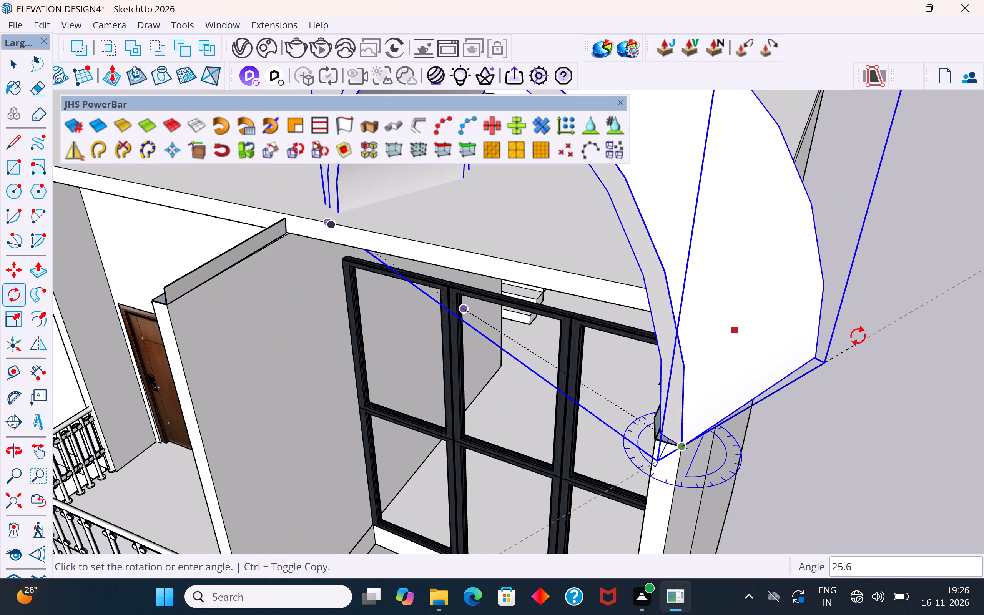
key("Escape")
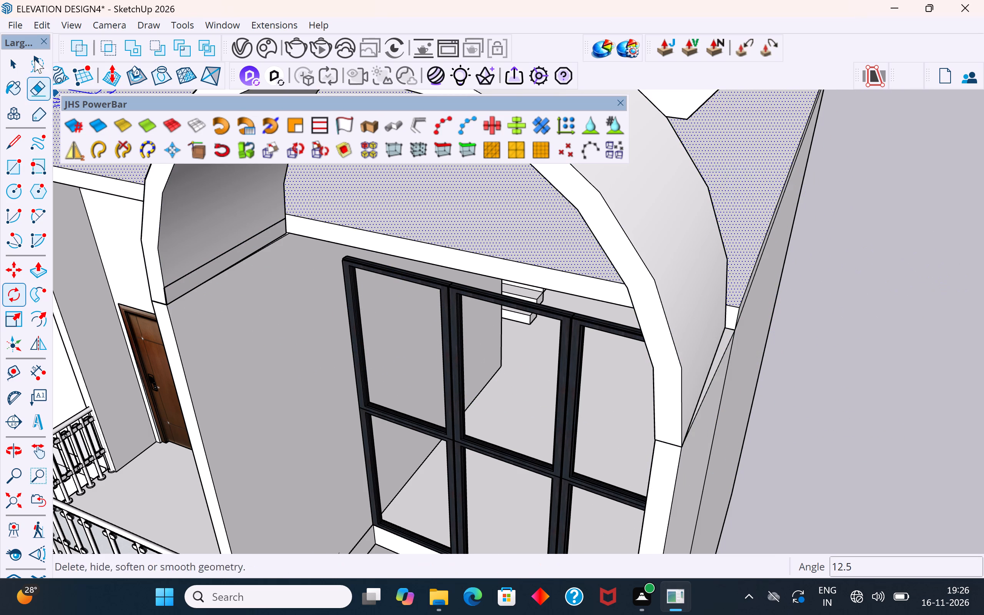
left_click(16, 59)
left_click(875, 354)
Move the canopy group about 13' 6 5/8" along the red axis, clear of the building.
scroll(673, 336, "down", 5)
middle_click_drag(700, 336, 894, 299)
scroll(757, 455, "down", 4)
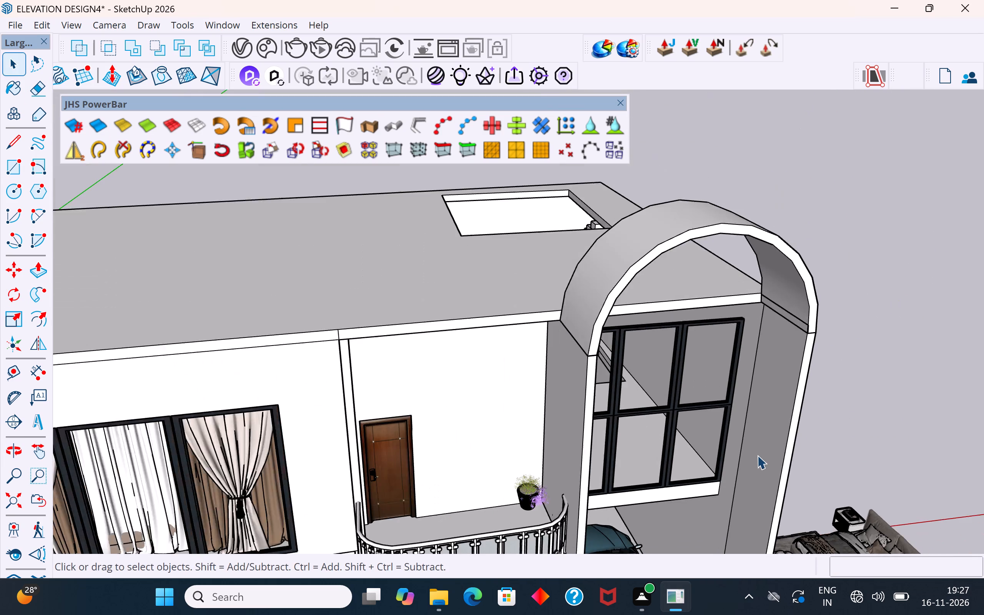
scroll(757, 455, "down", 1)
left_click(714, 244)
key("m")
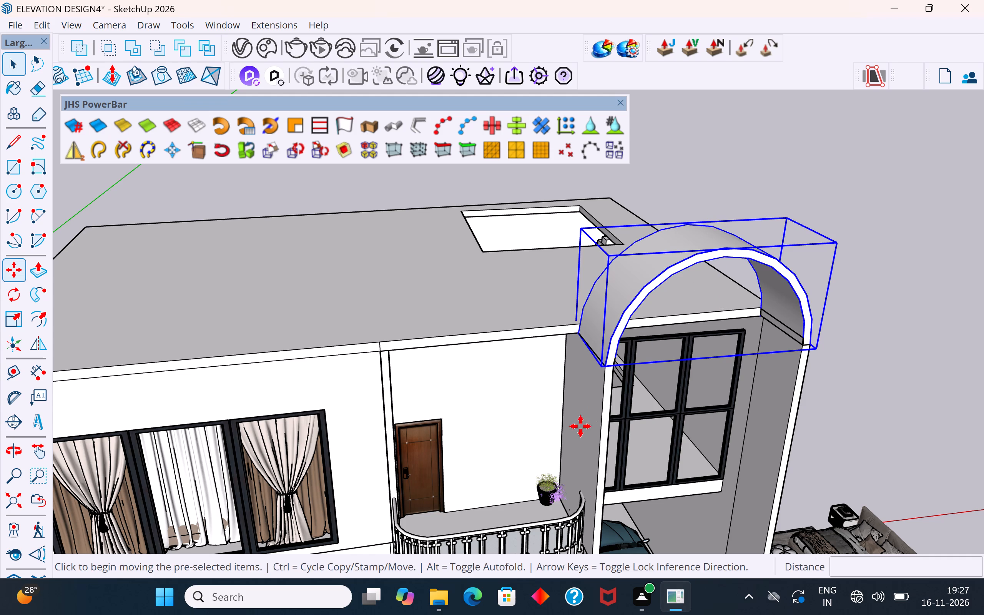
left_click(602, 371)
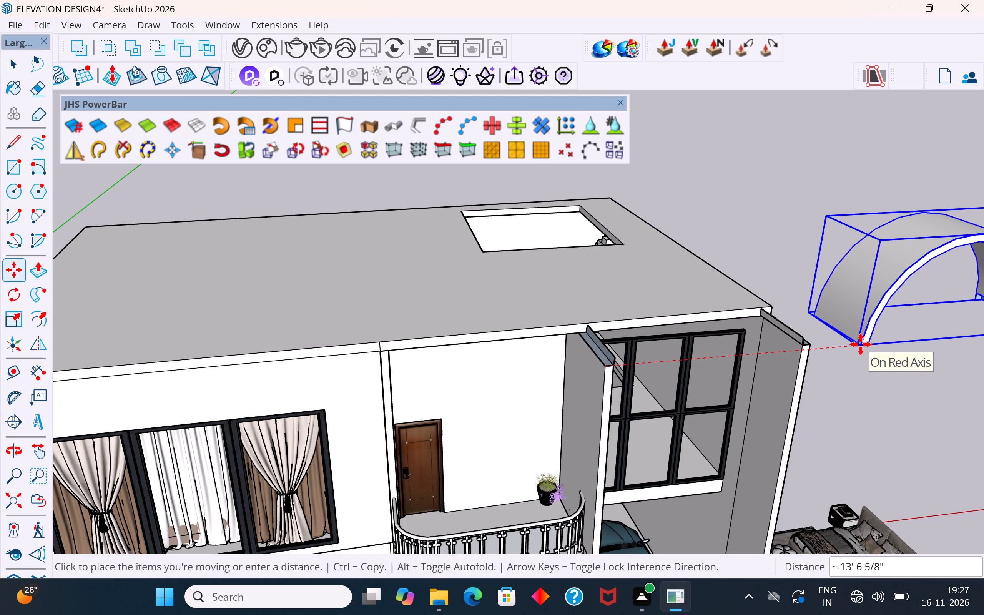
left_click(861, 344)
left_click(10, 55)
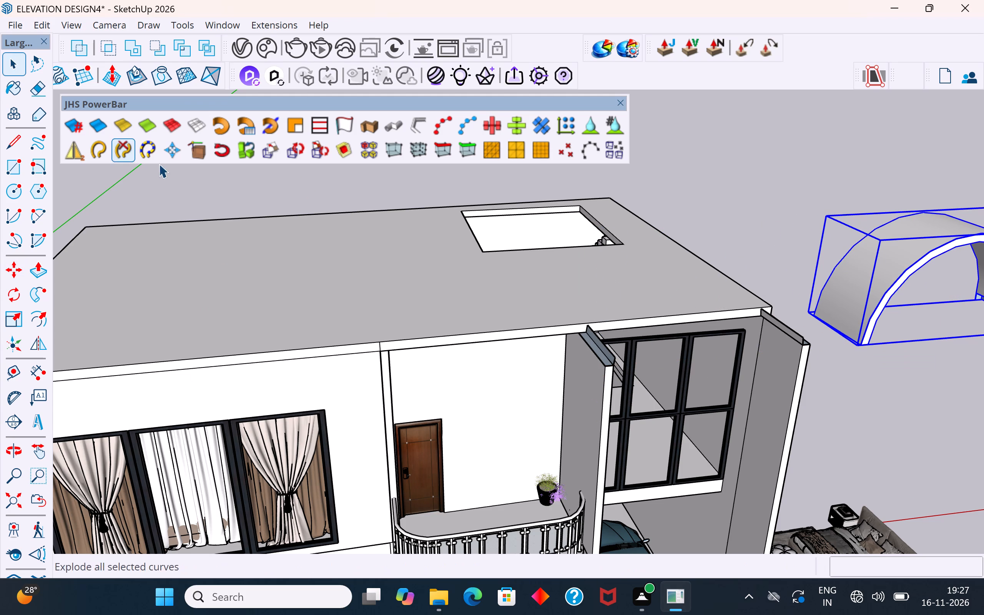
left_click(186, 189)
Delete the thin upright strip face left on top of the balcony-side car porch wall.
scroll(411, 361, "down", 3)
middle_click_drag(822, 369, 797, 241)
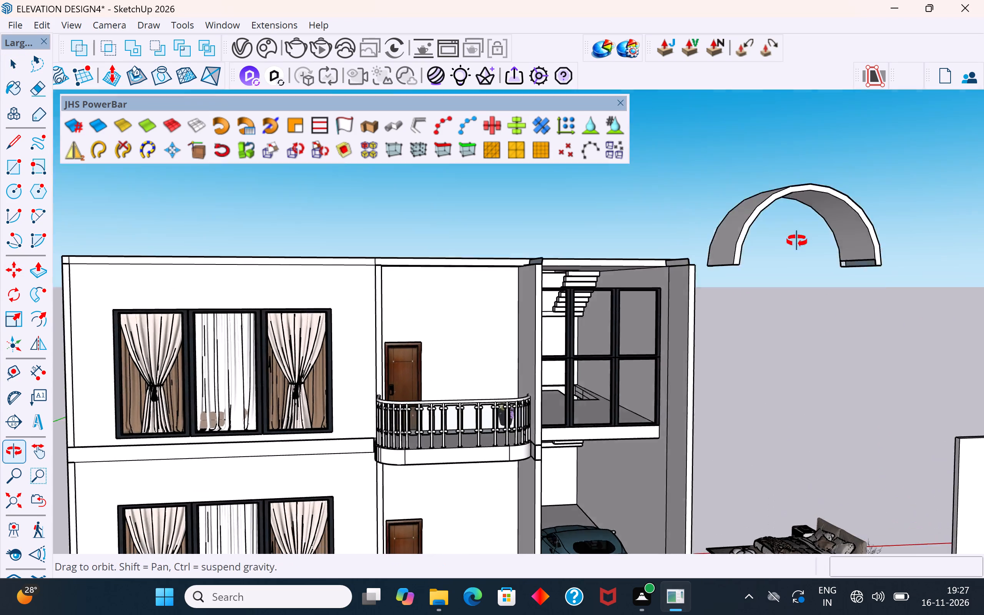
middle_click_drag(797, 241, 792, 219)
scroll(836, 223, "up", 3)
middle_click_drag(385, 246, 634, 339)
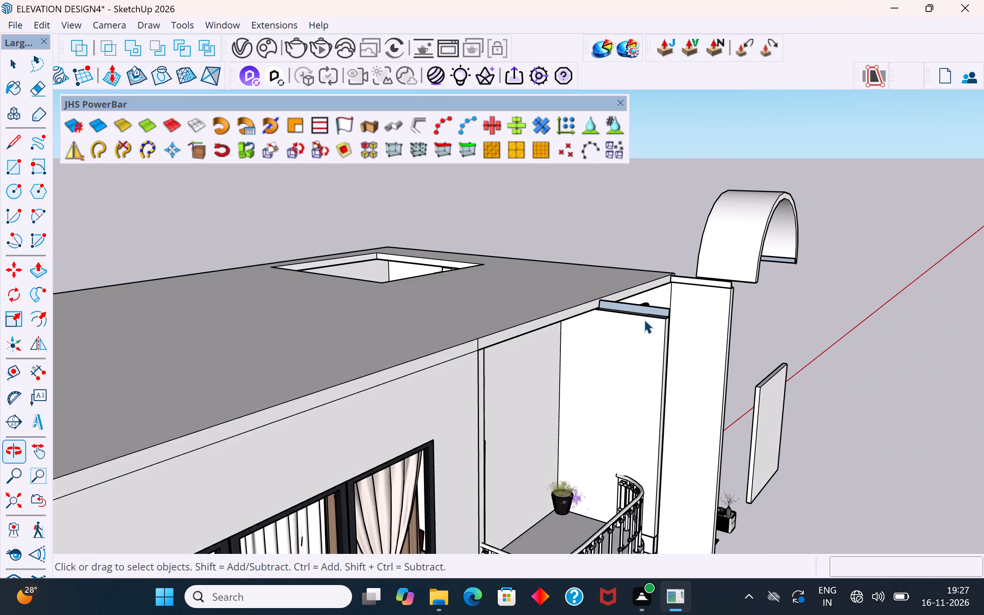
scroll(647, 309, "up", 4)
left_click(647, 309)
key("Delete")
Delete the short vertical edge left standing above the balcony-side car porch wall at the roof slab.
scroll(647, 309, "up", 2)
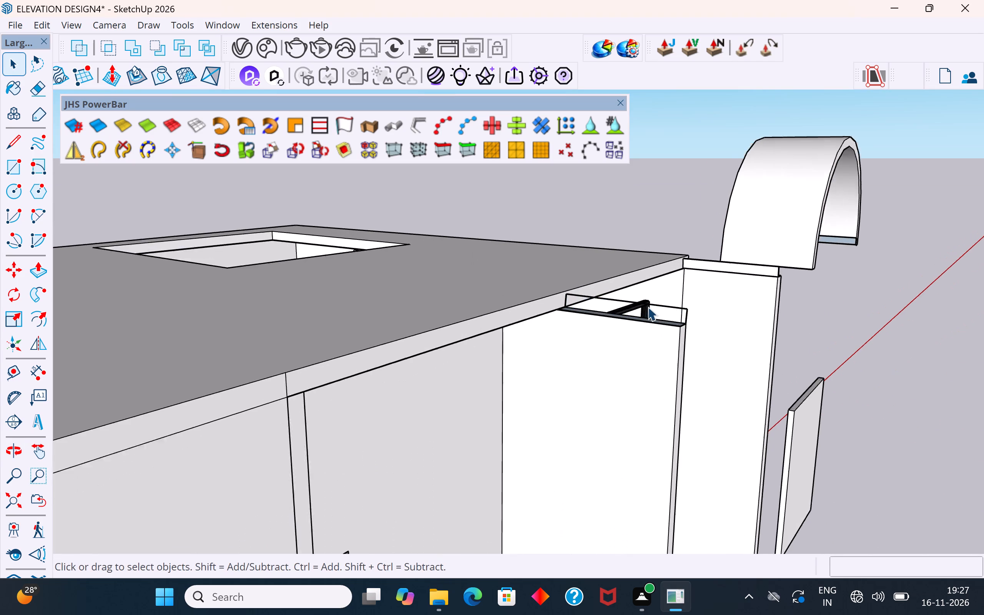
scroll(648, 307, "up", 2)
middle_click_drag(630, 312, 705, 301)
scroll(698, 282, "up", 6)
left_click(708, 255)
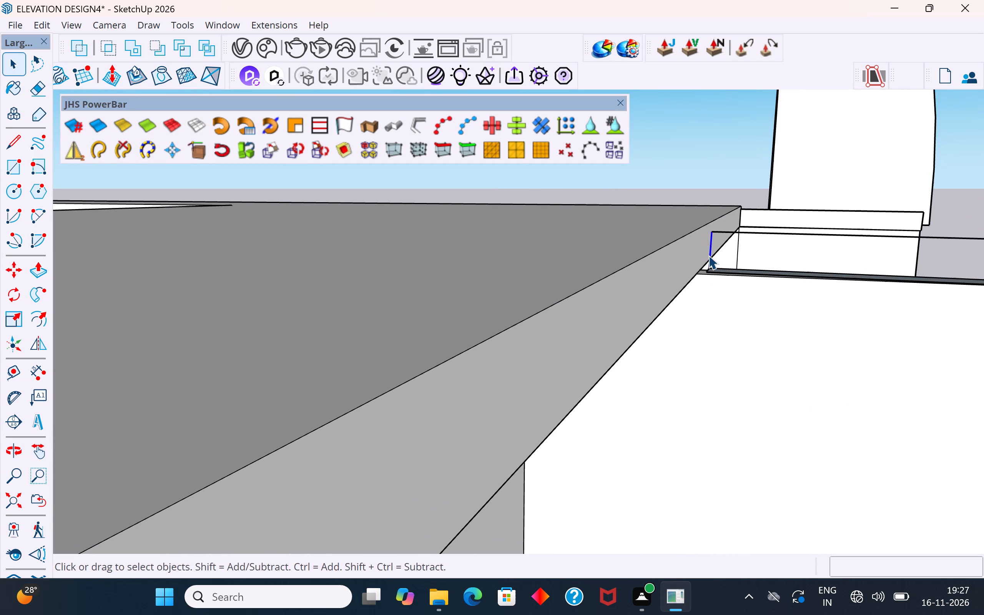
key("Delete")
Undo the leftover edge and strip deletions and the canopy's move away from the building.
key("ctrl+z")
key("ctrl+z")
key("ctrl+z")
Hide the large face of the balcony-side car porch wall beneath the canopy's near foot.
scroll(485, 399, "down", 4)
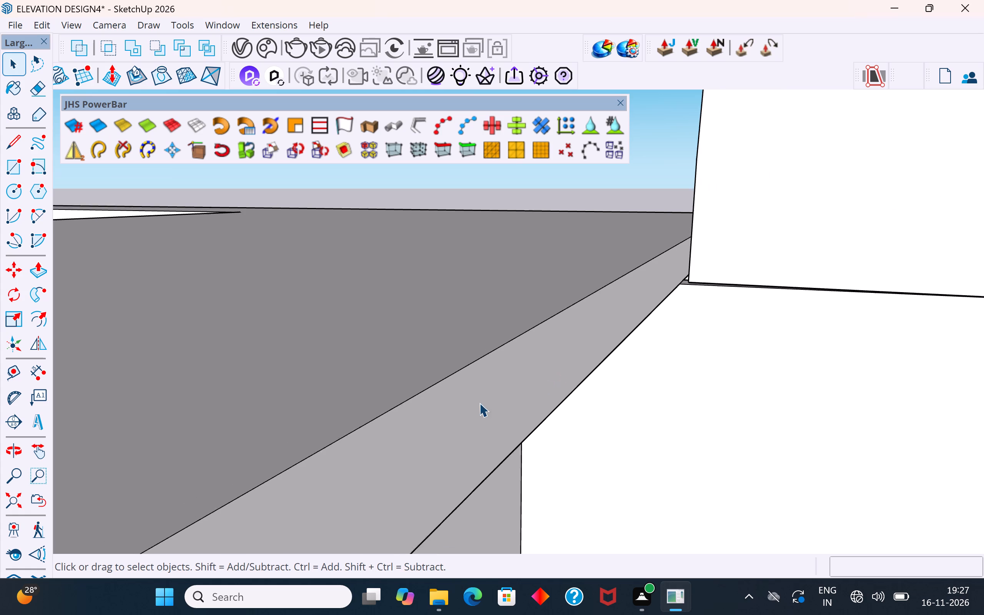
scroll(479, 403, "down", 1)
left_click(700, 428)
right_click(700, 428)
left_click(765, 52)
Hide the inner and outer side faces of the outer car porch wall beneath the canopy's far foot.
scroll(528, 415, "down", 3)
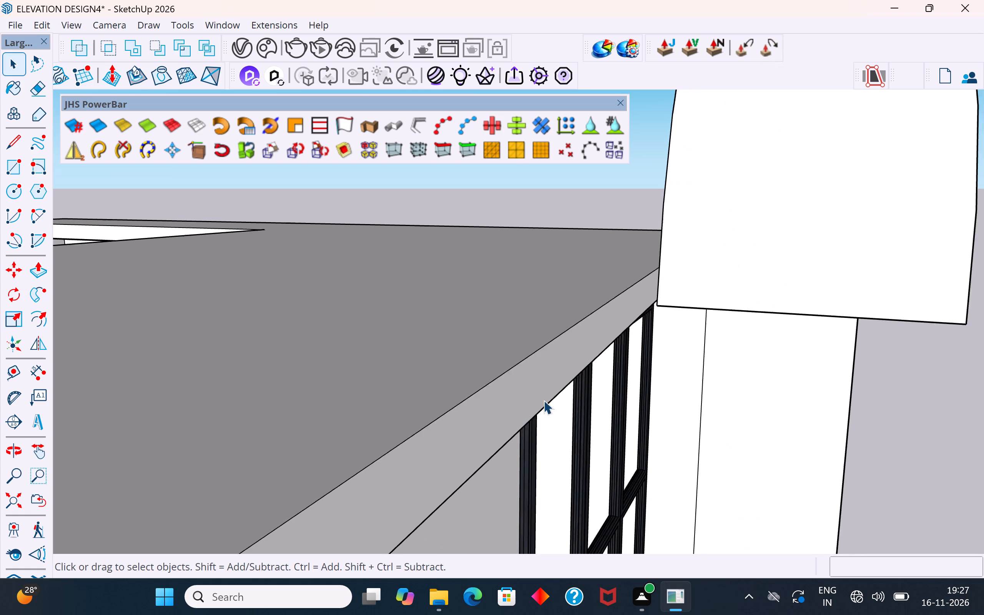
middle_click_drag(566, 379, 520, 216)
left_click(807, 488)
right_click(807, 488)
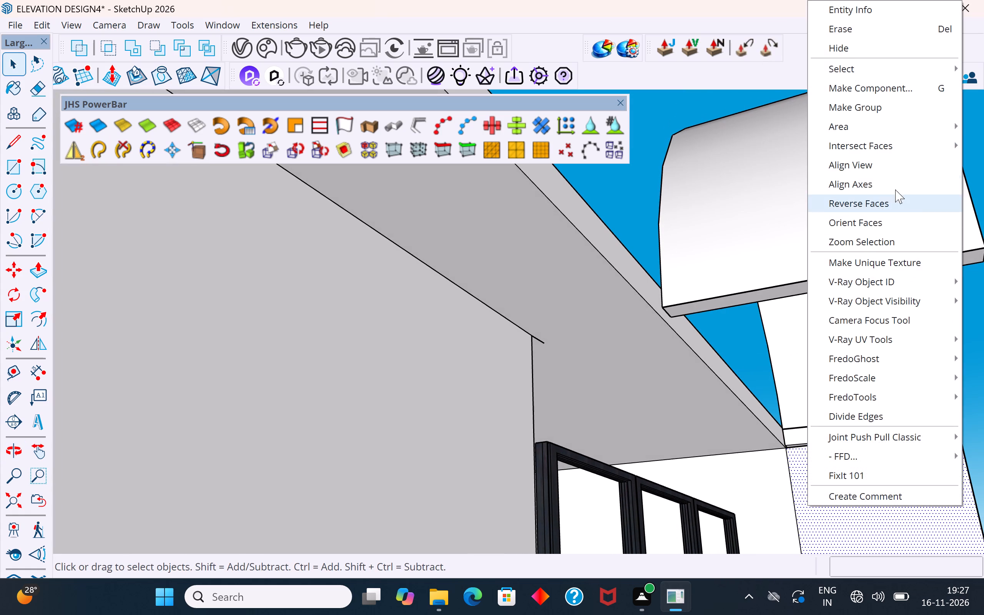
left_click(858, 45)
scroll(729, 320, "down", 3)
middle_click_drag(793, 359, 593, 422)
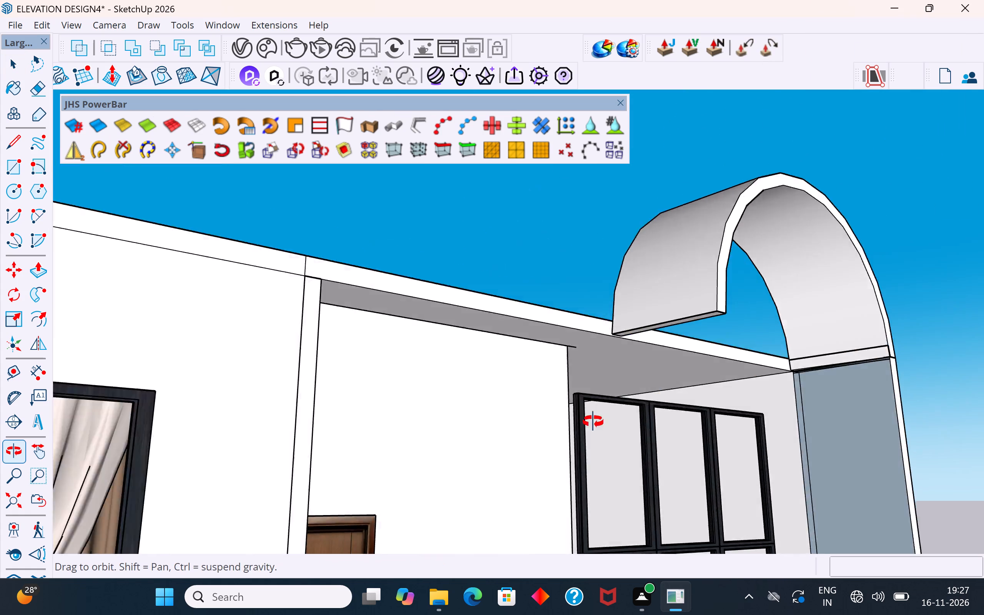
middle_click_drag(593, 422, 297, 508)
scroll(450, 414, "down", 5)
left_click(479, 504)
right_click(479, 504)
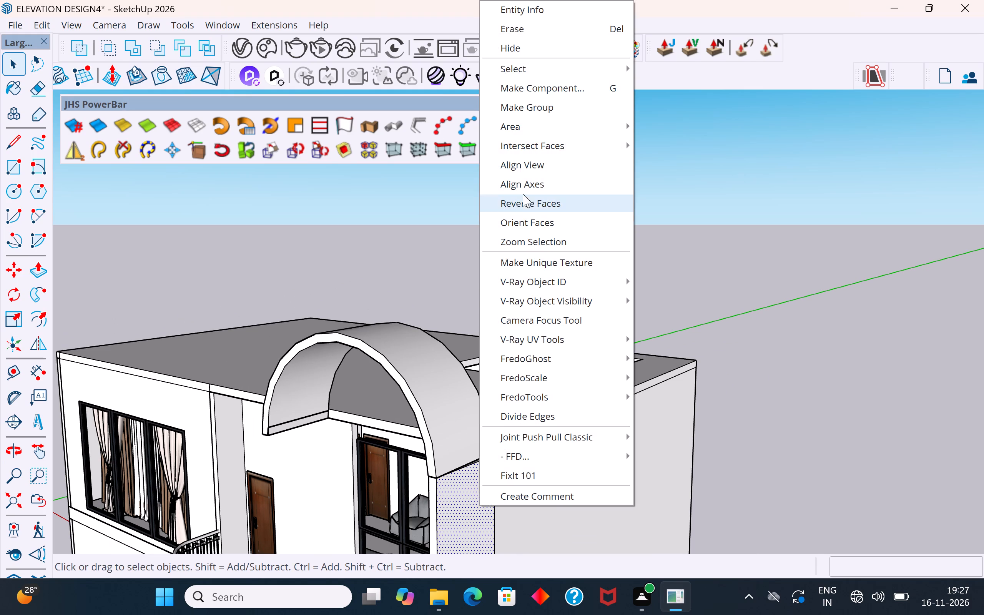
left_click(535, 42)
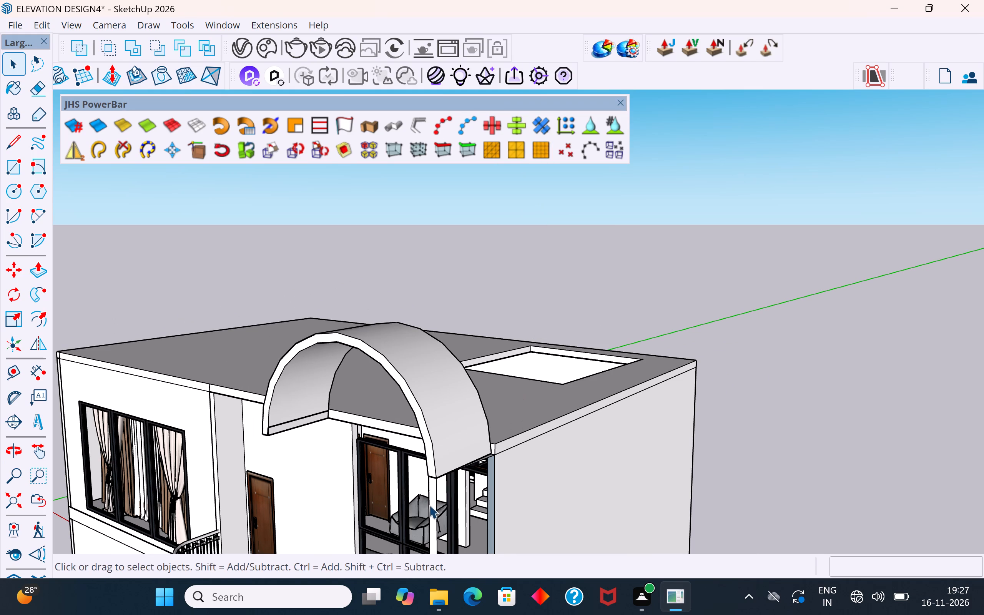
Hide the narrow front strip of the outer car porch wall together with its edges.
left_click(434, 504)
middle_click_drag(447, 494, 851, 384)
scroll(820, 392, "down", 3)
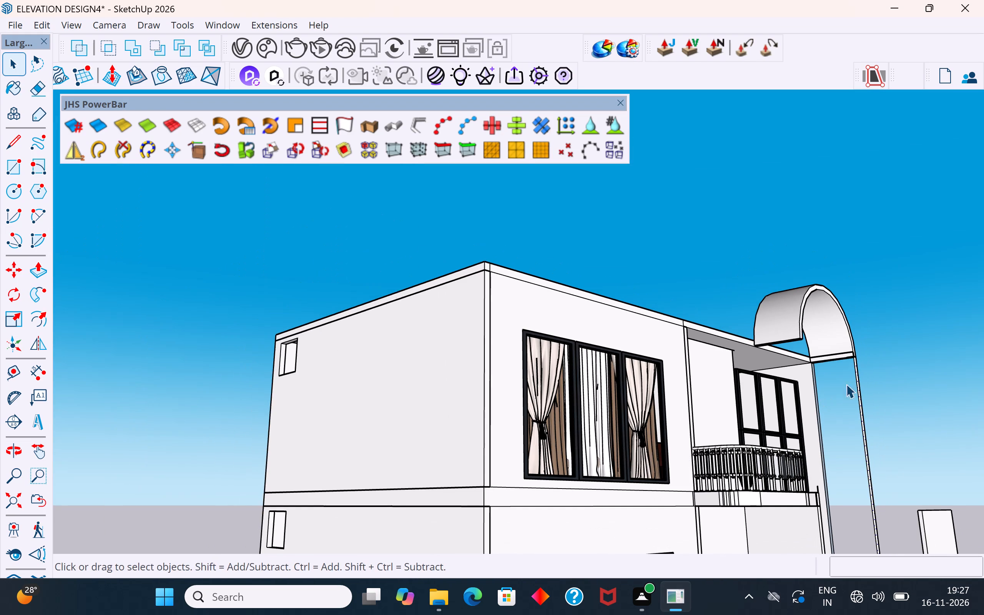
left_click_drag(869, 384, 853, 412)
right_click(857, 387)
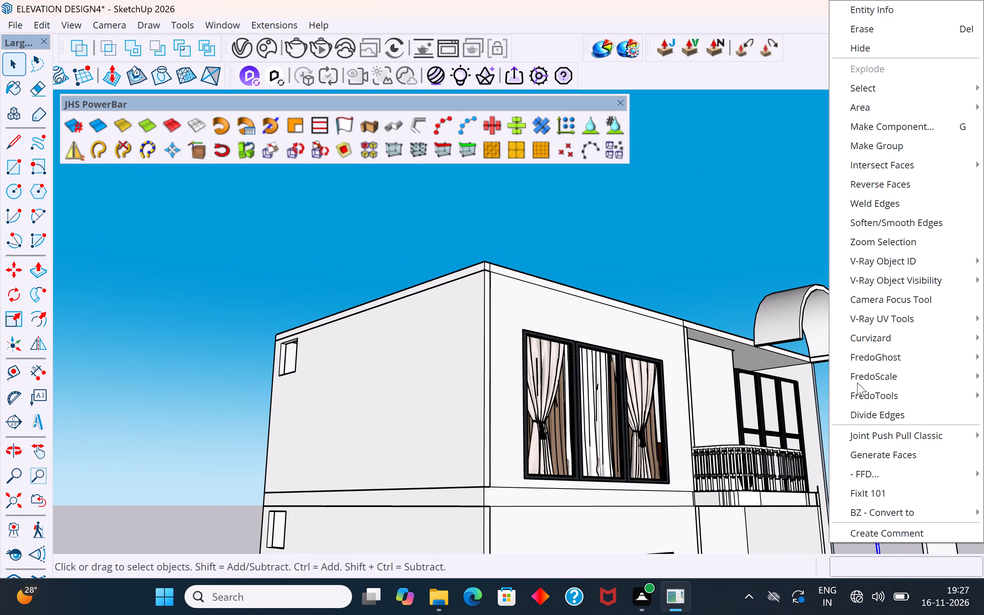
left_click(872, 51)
Examine the undersides of the canopy's feet and their junction with the roof slab corner.
middle_click_drag(856, 322, 879, 194)
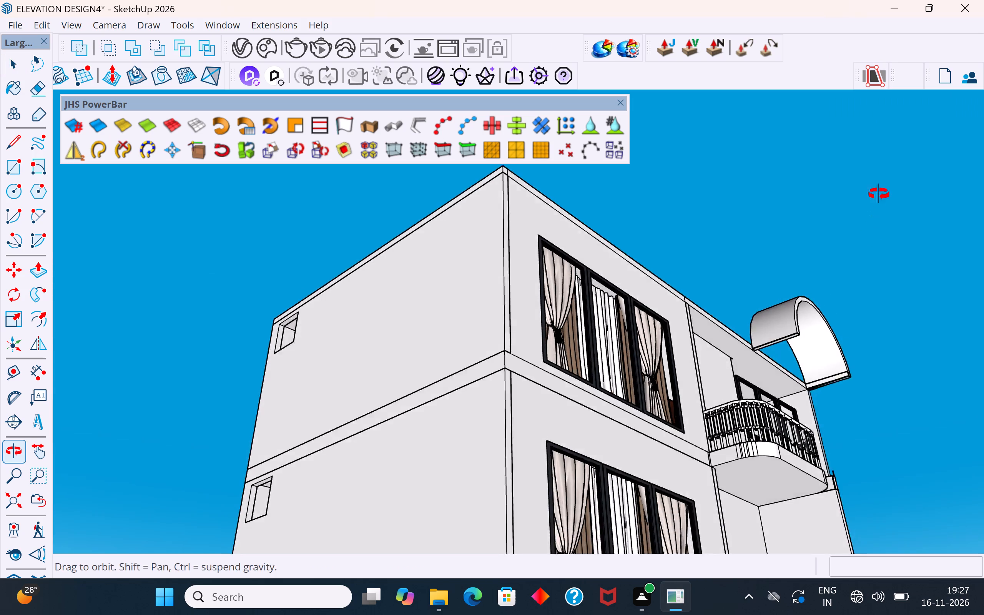
middle_click_drag(879, 194, 882, 181)
scroll(829, 377, "up", 12)
middle_click_drag(798, 423, 687, 429)
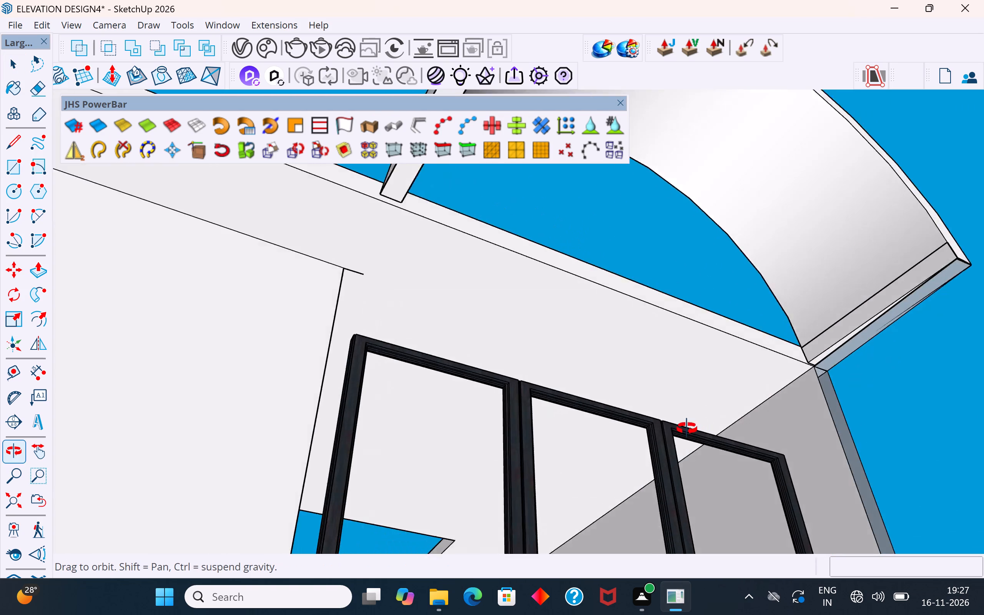
middle_click_drag(687, 429, 411, 563)
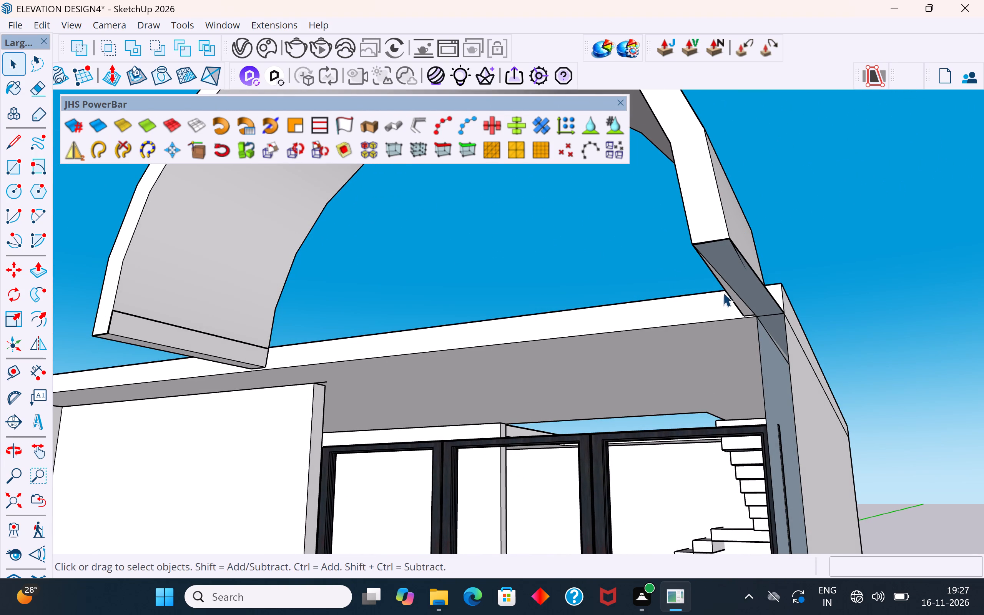
middle_click_drag(736, 303, 942, 314)
scroll(879, 397, "down", 3)
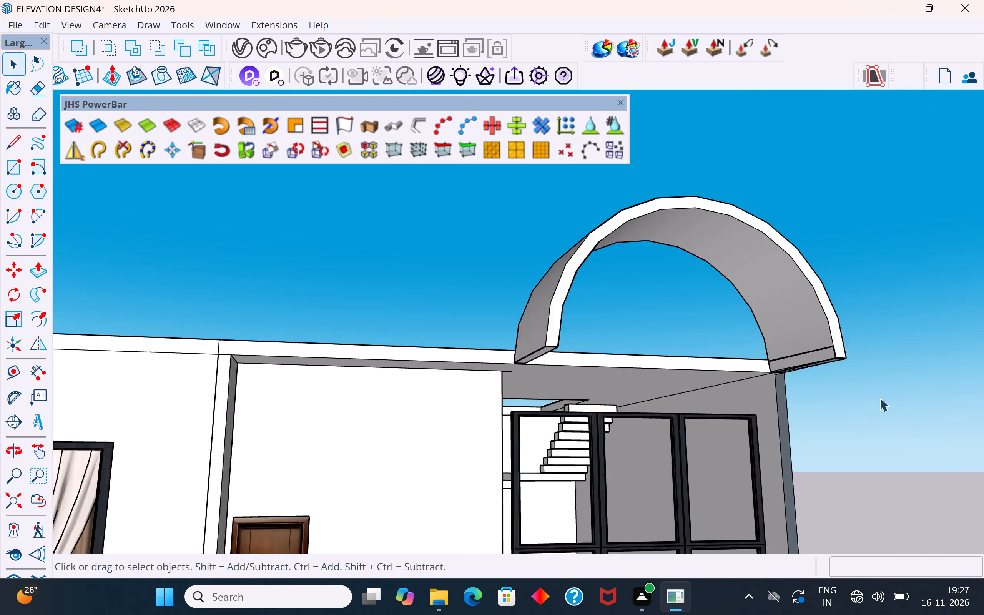
scroll(879, 397, "down", 7)
middle_click_drag(688, 390, 983, 425)
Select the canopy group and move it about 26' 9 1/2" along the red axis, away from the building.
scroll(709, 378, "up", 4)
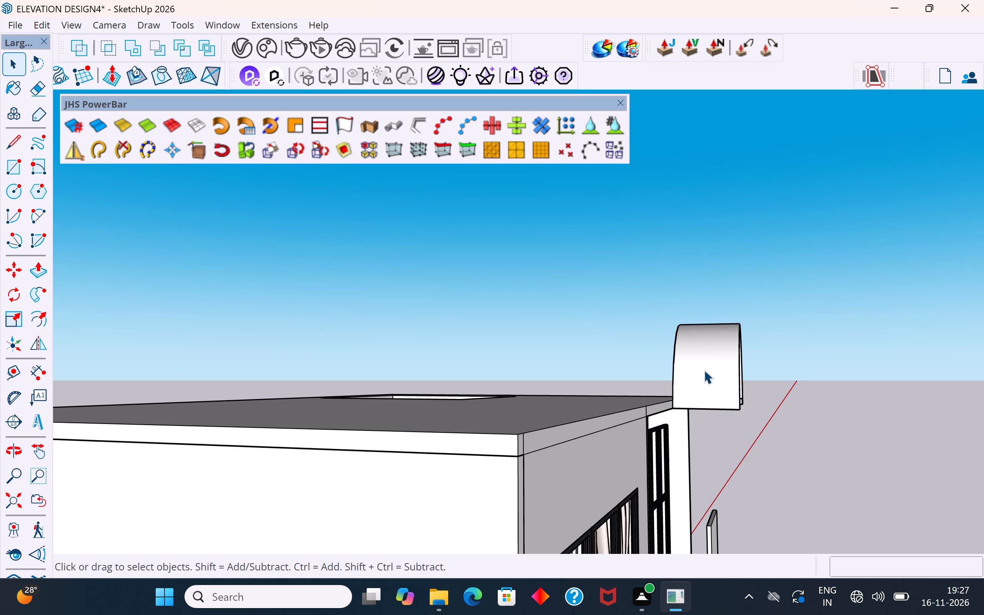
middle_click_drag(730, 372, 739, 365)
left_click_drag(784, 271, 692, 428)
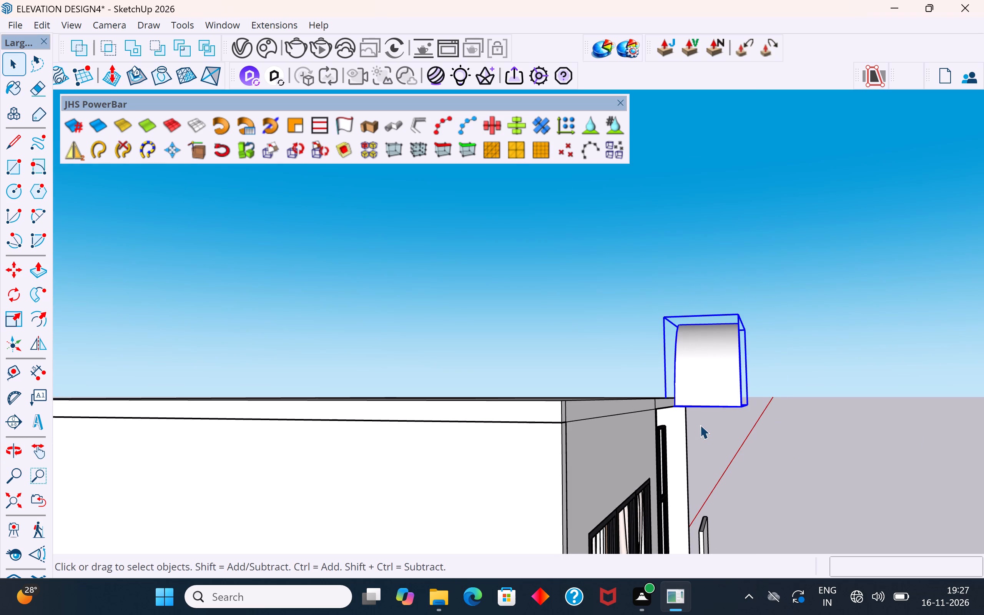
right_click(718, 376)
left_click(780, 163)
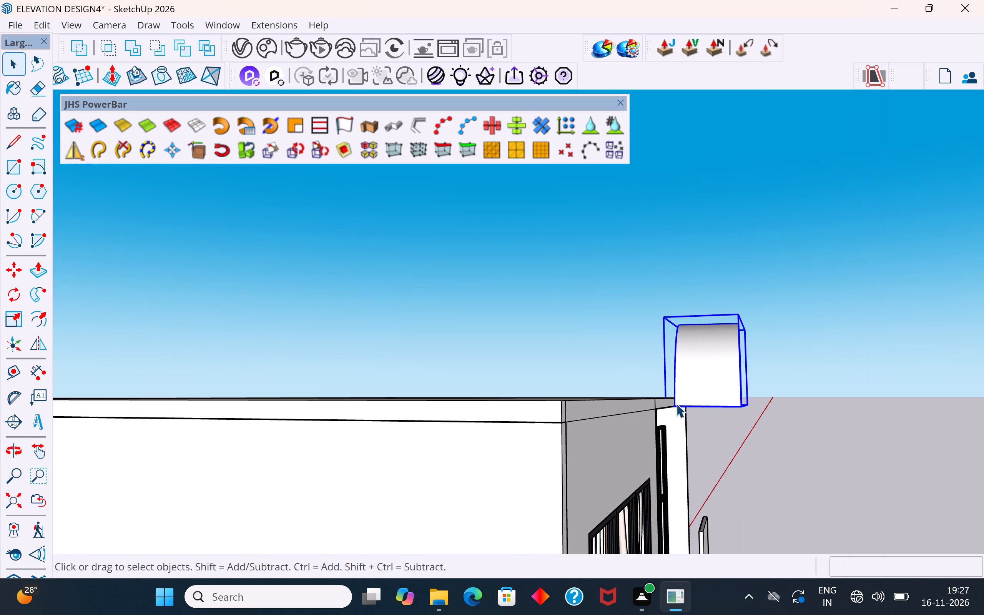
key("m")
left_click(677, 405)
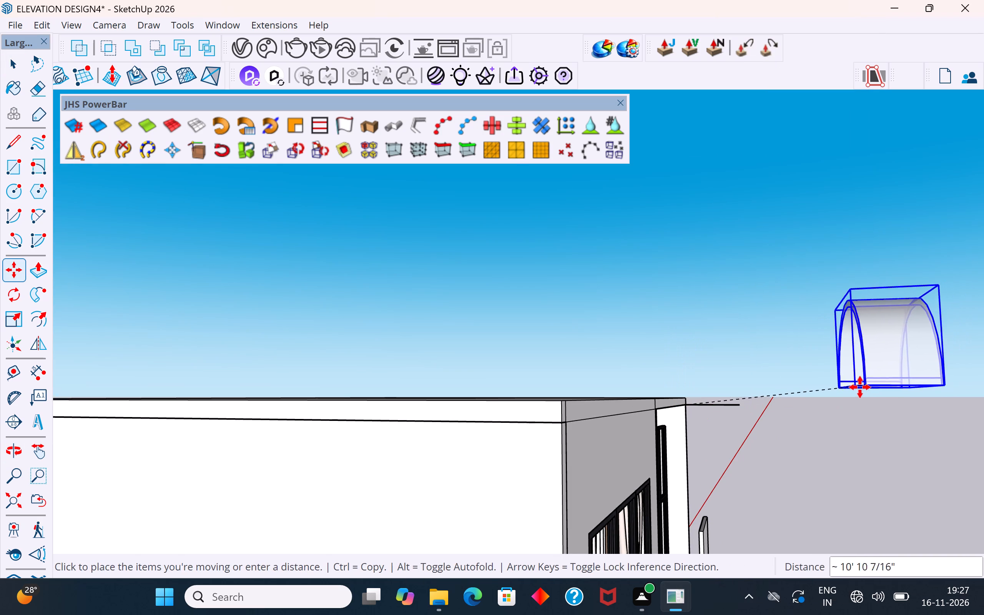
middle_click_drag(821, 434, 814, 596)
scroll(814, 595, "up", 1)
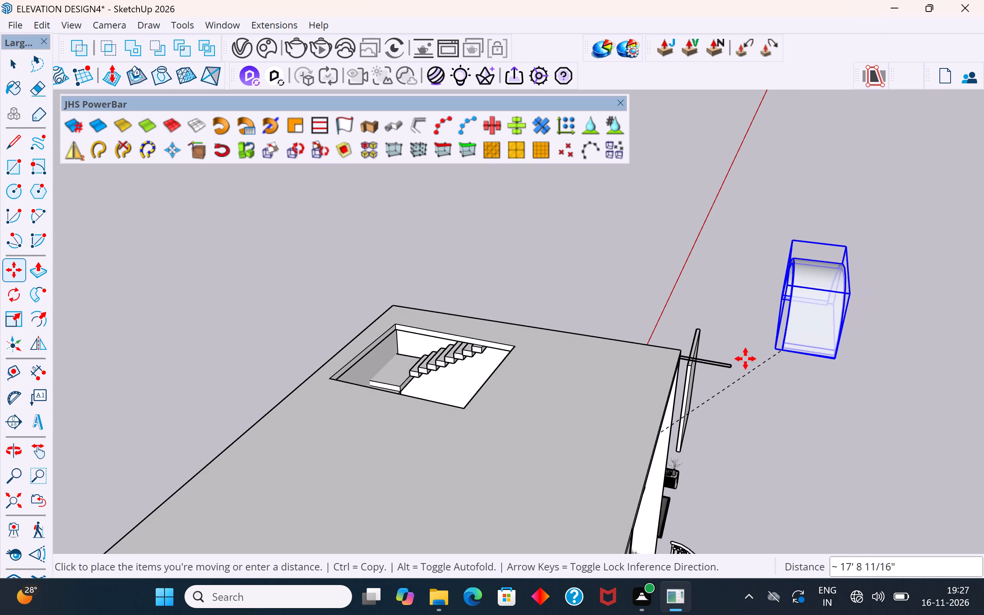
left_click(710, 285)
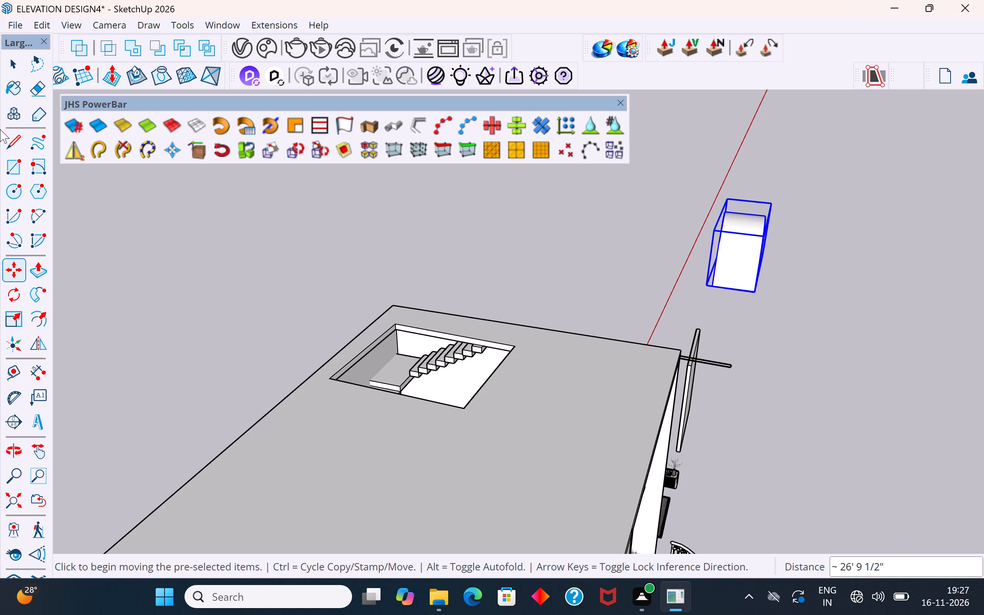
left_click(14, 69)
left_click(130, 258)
Examine the detached canopy group's feet and underside, and the wall top outline it left at the roof corner.
scroll(716, 286, "down", 4)
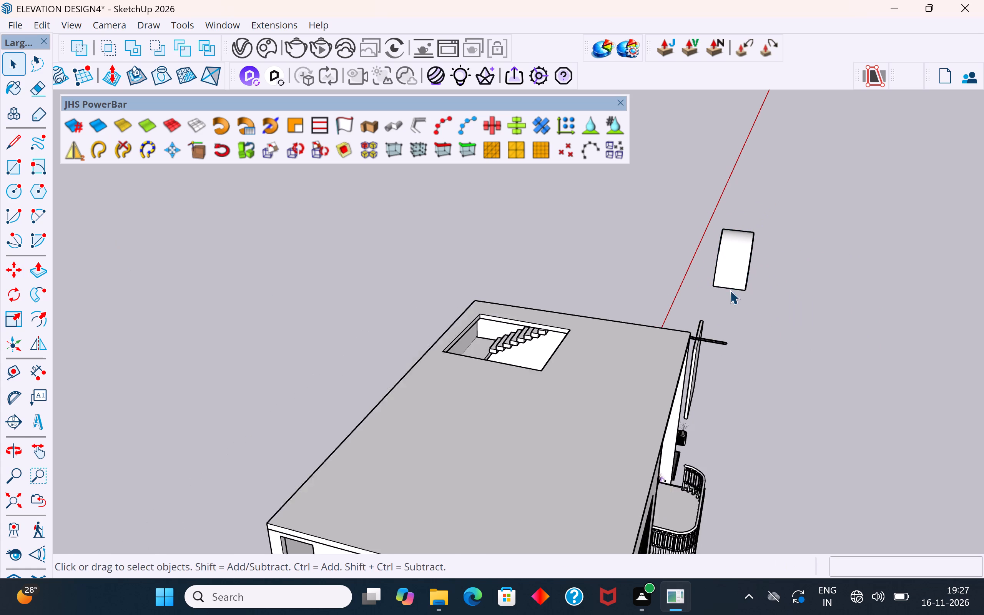
middle_click_drag(736, 291, 560, 121)
scroll(884, 256, "up", 11)
middle_click_drag(873, 324, 751, 201)
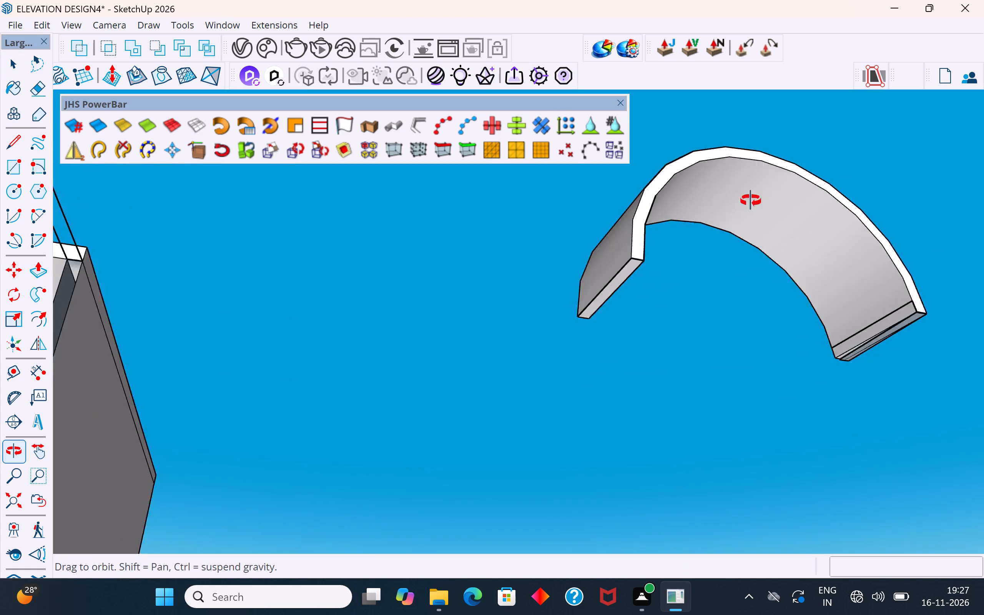
middle_click_drag(751, 201, 726, 182)
middle_click_drag(922, 248, 733, 293)
left_click(712, 229)
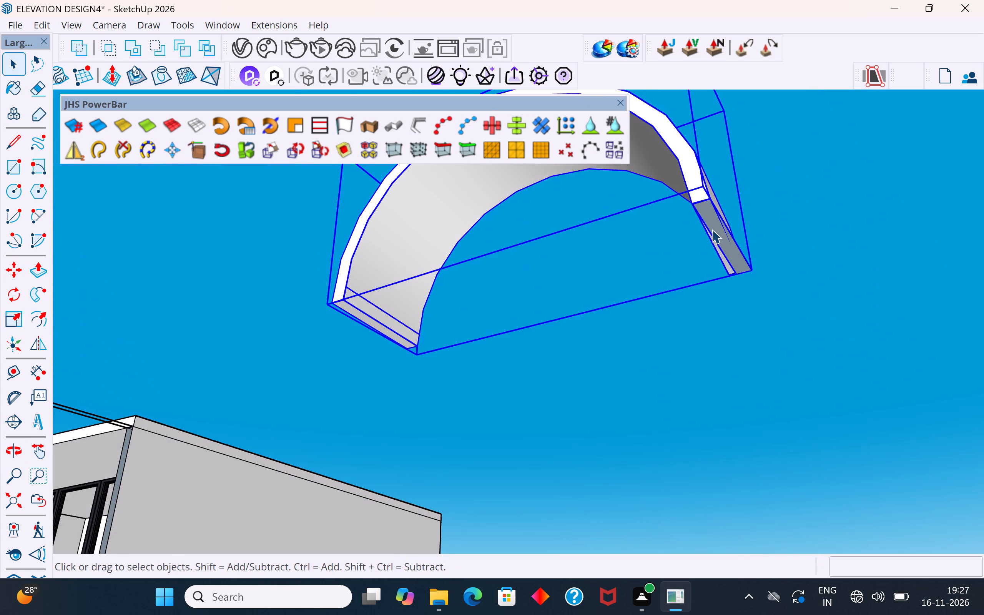
scroll(712, 229, "up", 4)
middle_click_drag(738, 306, 848, 381)
scroll(589, 285, "down", 8)
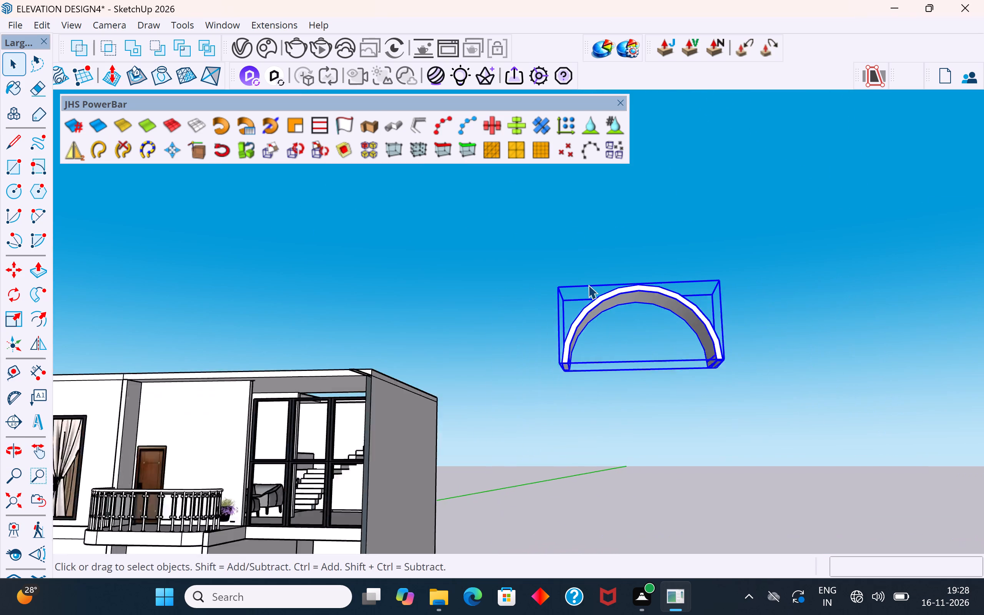
scroll(588, 285, "down", 2)
middle_click_drag(314, 396, 593, 597)
scroll(575, 520, "up", 6)
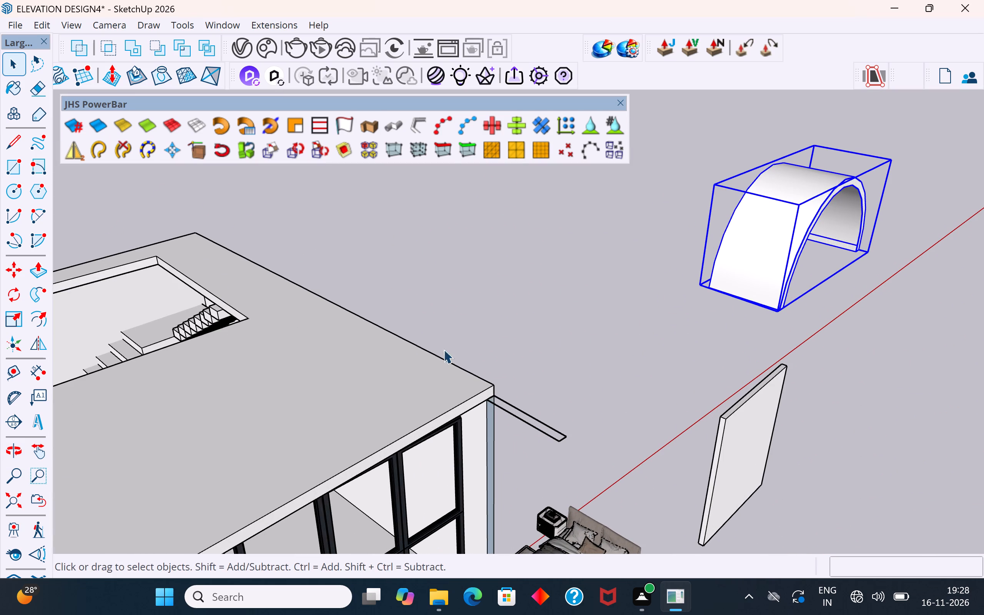
Unhide all hidden geometry to restore the car porch walls.
left_click(18, 17)
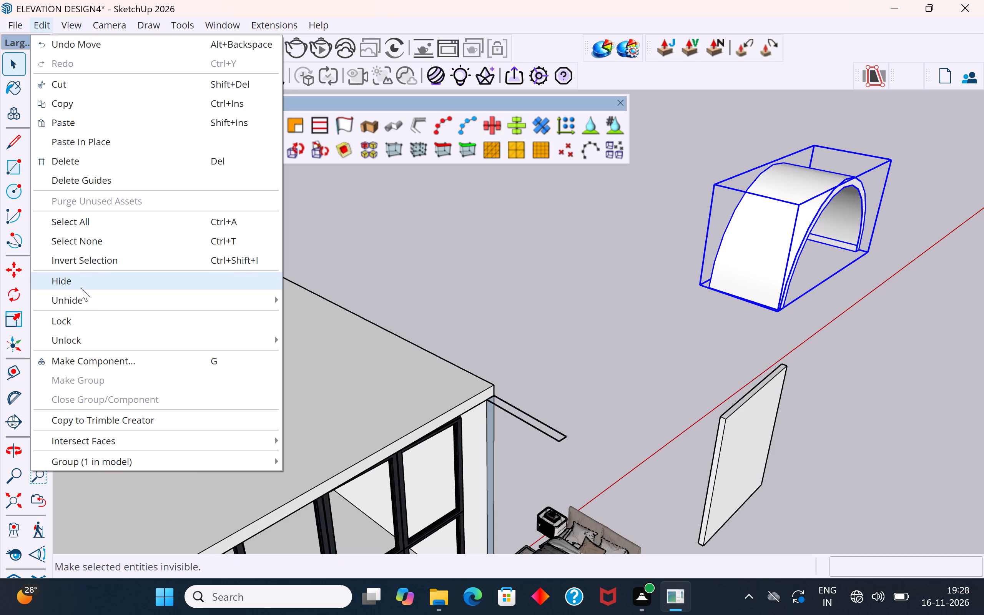
left_click(322, 340)
left_click(591, 301)
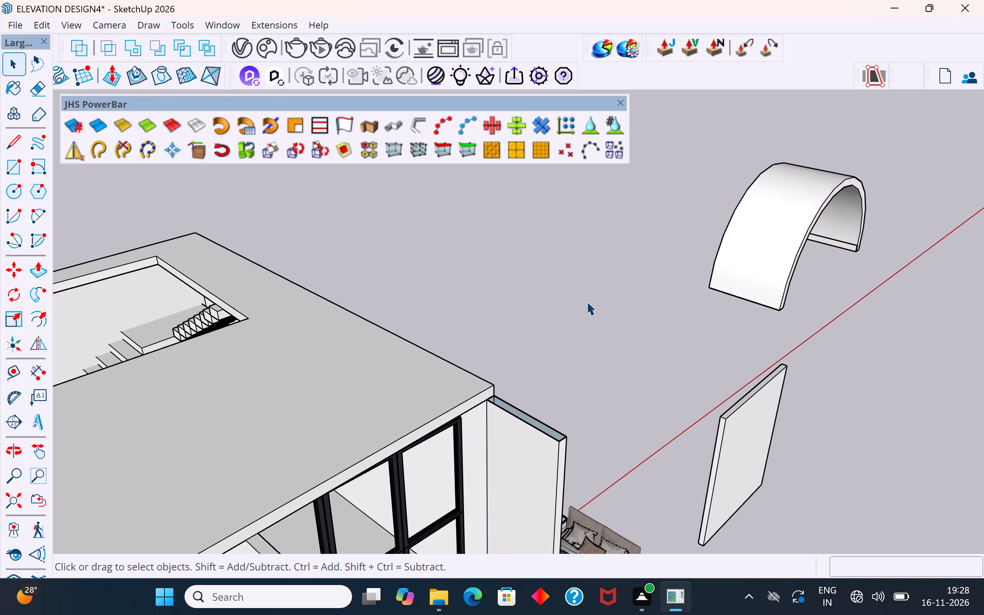
Move the canopy group by its front foot corner about 26' 9 1/2" along the red axis back onto the car porch walls.
scroll(585, 302, "down", 11)
middle_click_drag(589, 363, 370, 298)
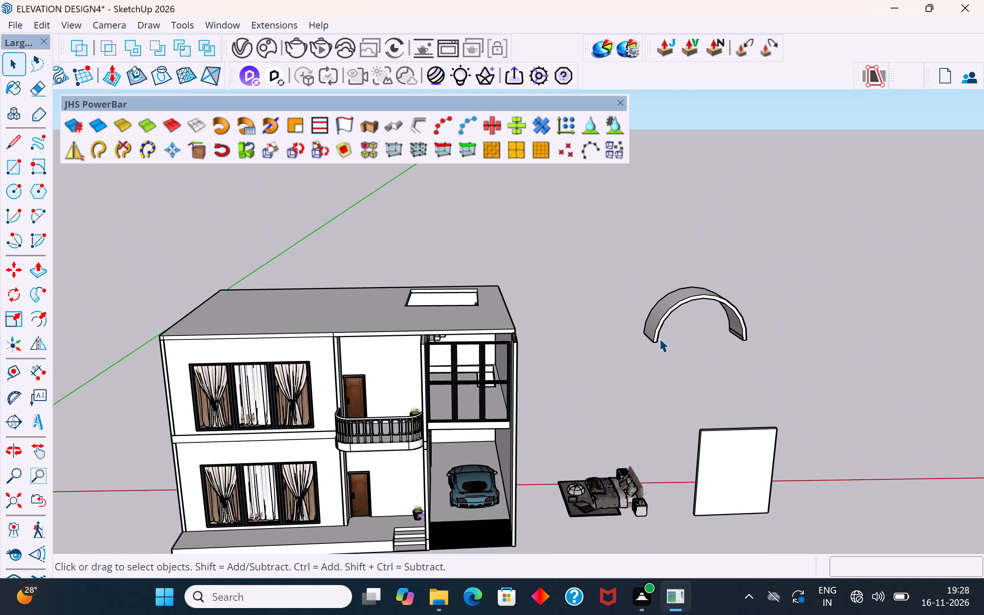
left_click(657, 337)
scroll(657, 337, "up", 3)
key("m")
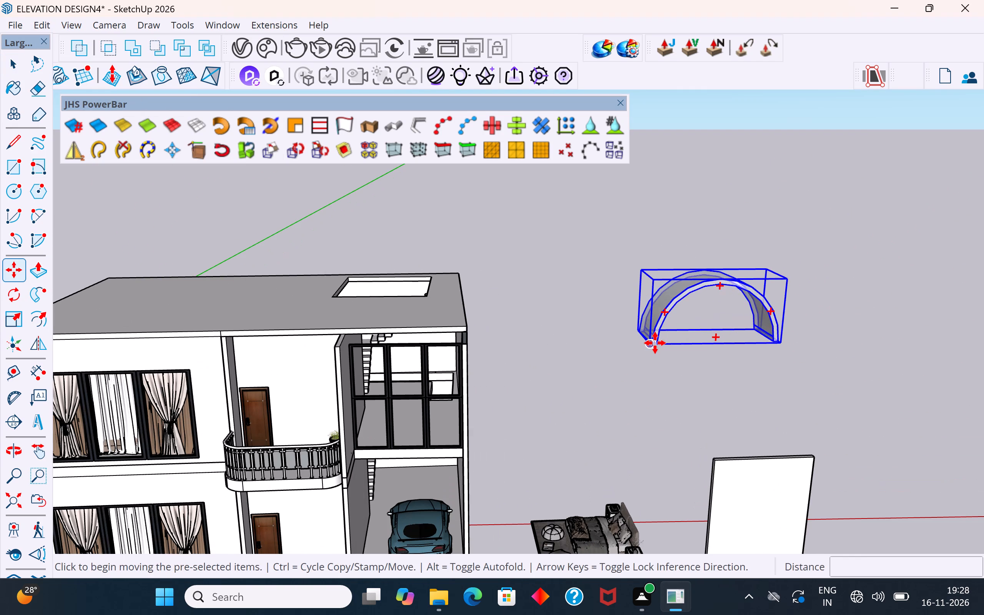
scroll(655, 343, "up", 9)
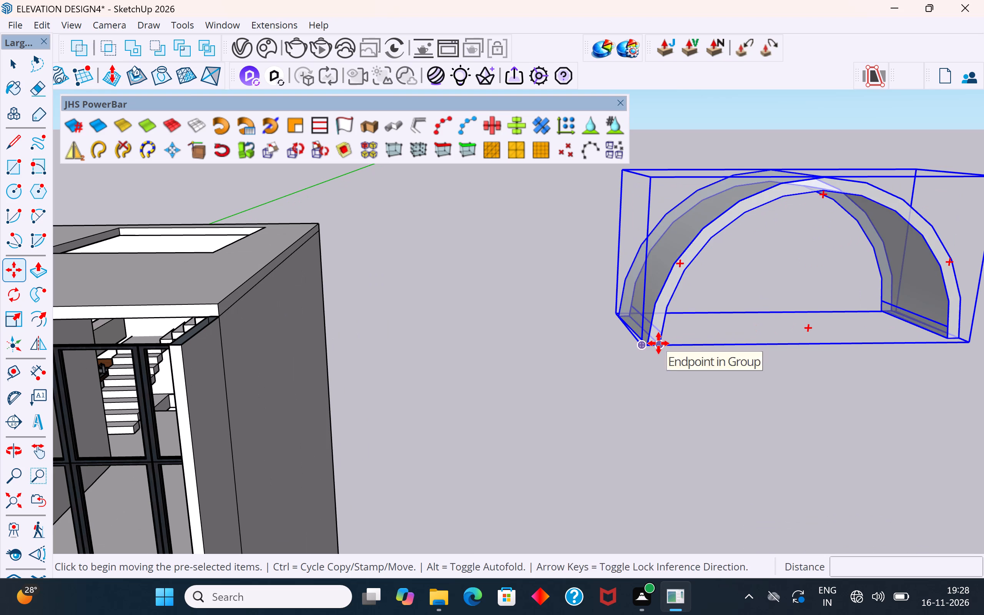
left_click(658, 343)
scroll(908, 313, "down", 4)
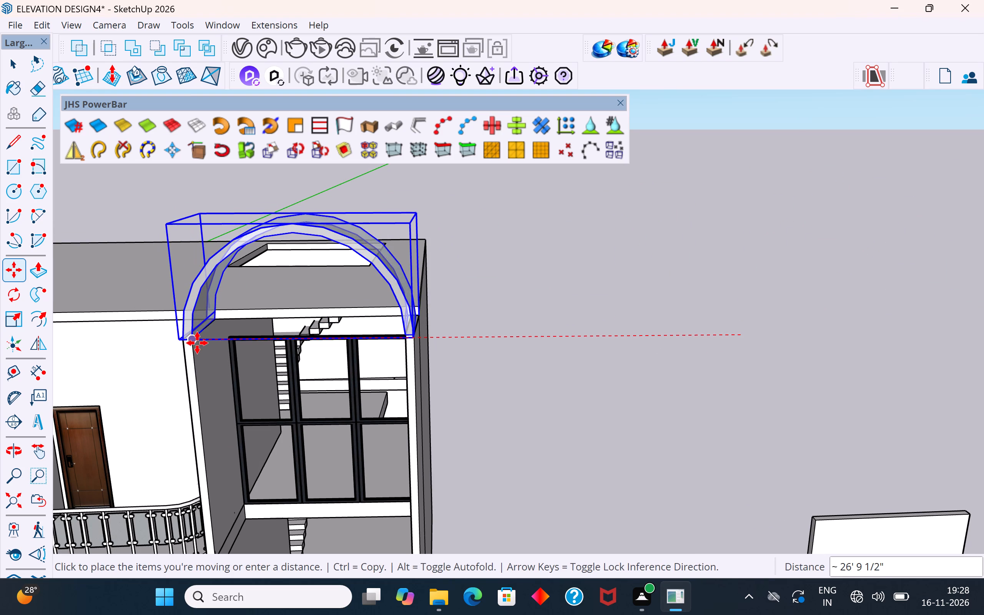
left_click(197, 343)
Deselect the canopy group and examine how its feet sit on the car porch walls beside the roof slab.
middle_click_drag(387, 358, 660, 406)
scroll(686, 457, "up", 4)
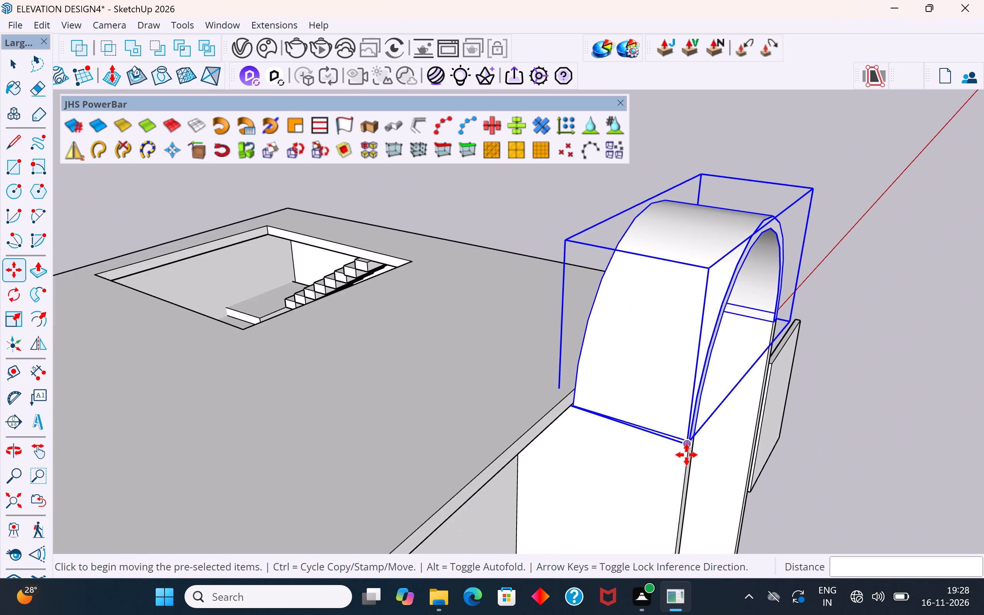
scroll(686, 455, "up", 5)
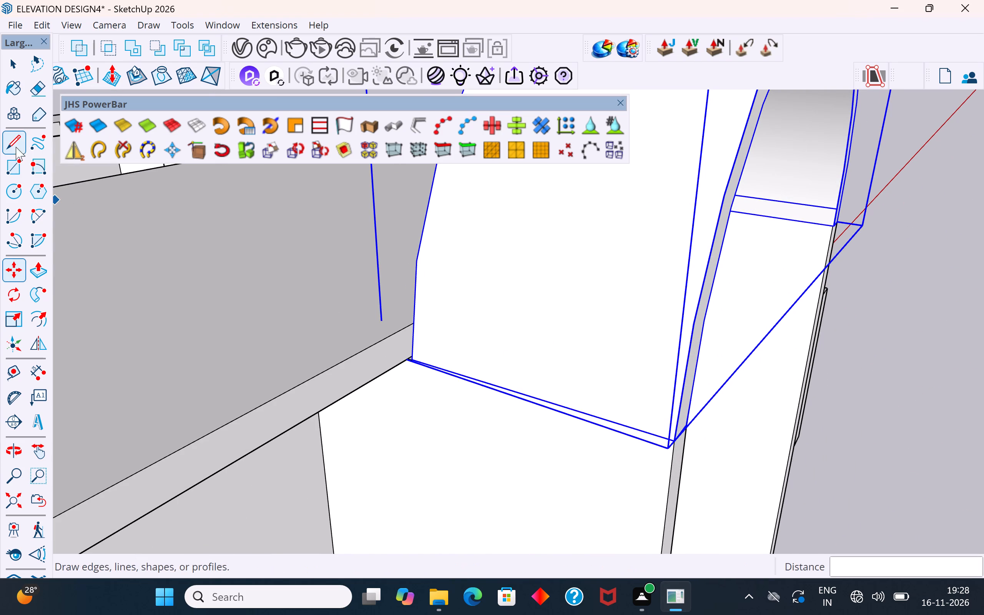
left_click(13, 67)
left_click(876, 296)
middle_click_drag(750, 296, 872, 311)
scroll(736, 330, "down", 2)
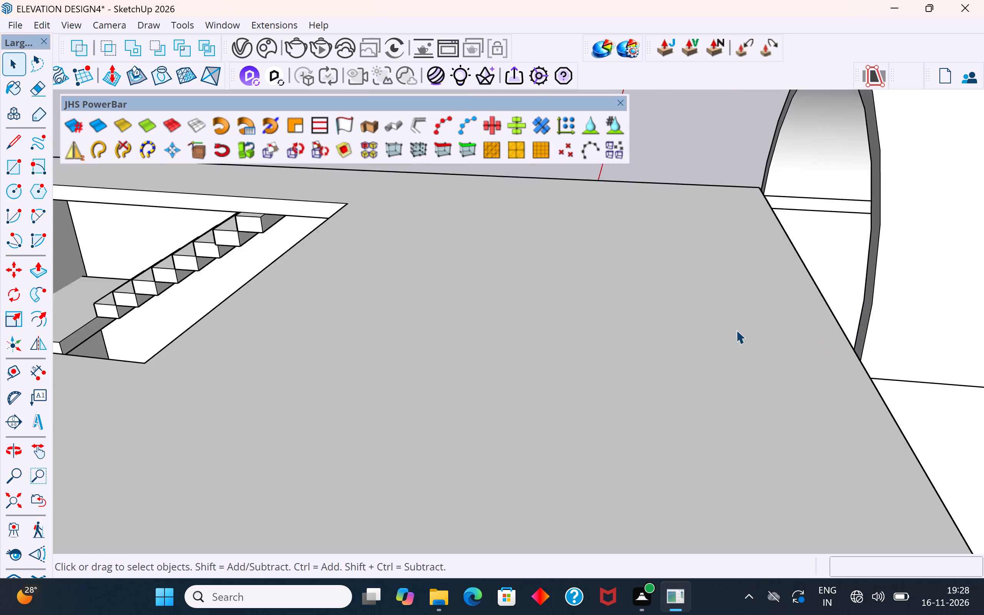
scroll(736, 330, "down", 1)
middle_click_drag(841, 379, 914, 399)
scroll(914, 399, "up", 1)
scroll(627, 442, "down", 5)
middle_click_drag(500, 368, 698, 389)
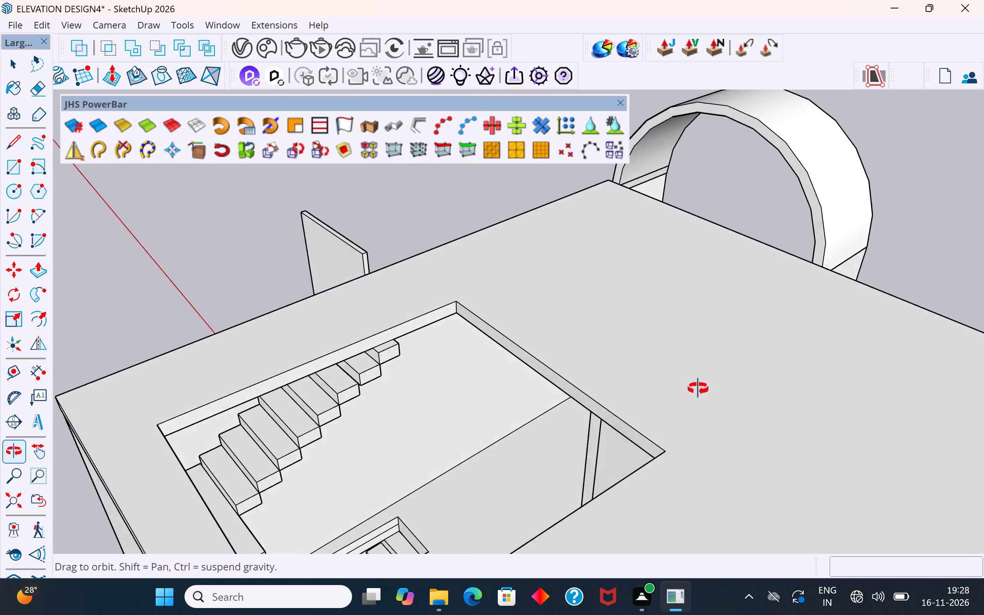
middle_click_drag(698, 389, 791, 384)
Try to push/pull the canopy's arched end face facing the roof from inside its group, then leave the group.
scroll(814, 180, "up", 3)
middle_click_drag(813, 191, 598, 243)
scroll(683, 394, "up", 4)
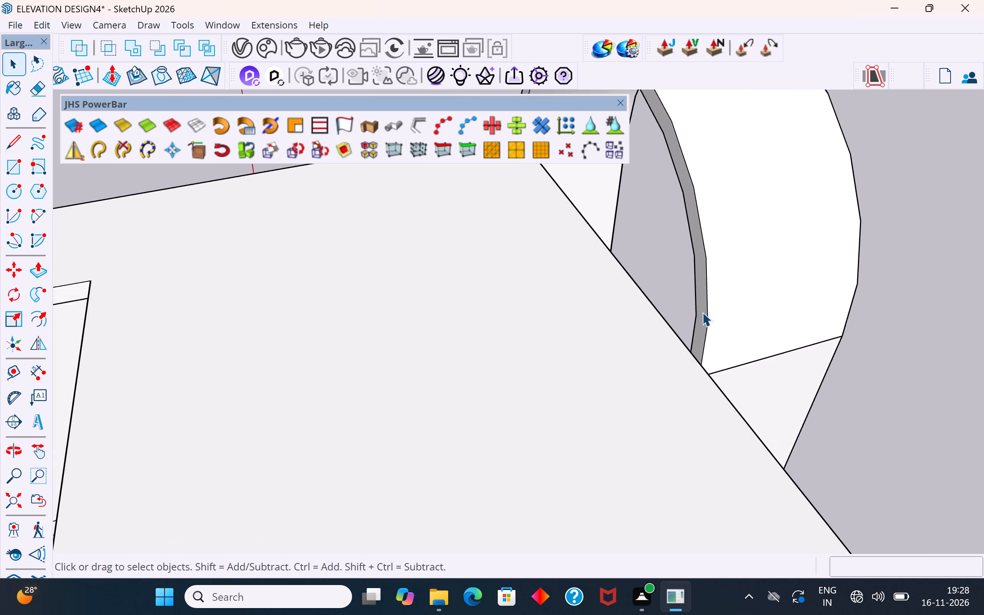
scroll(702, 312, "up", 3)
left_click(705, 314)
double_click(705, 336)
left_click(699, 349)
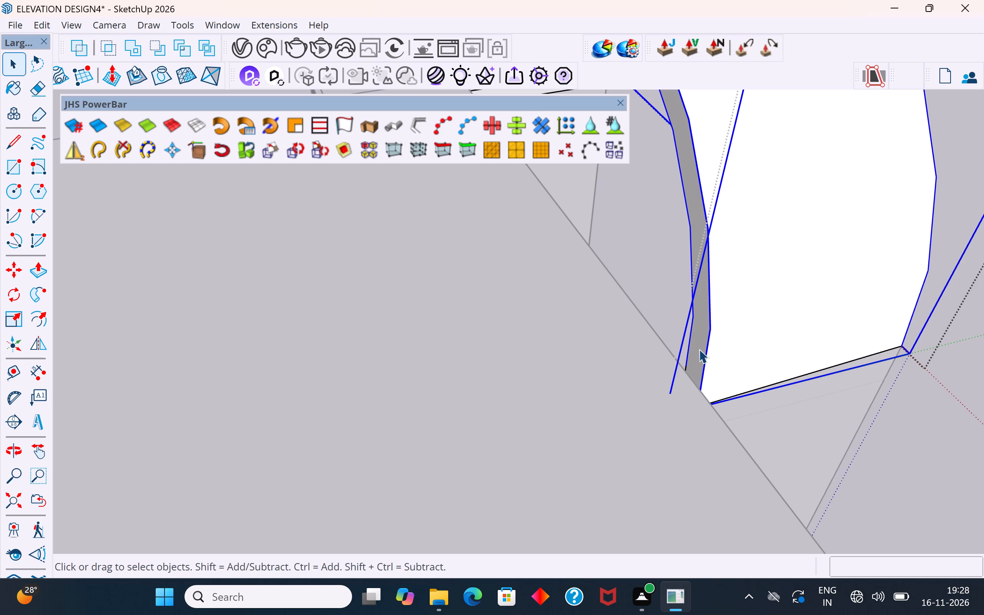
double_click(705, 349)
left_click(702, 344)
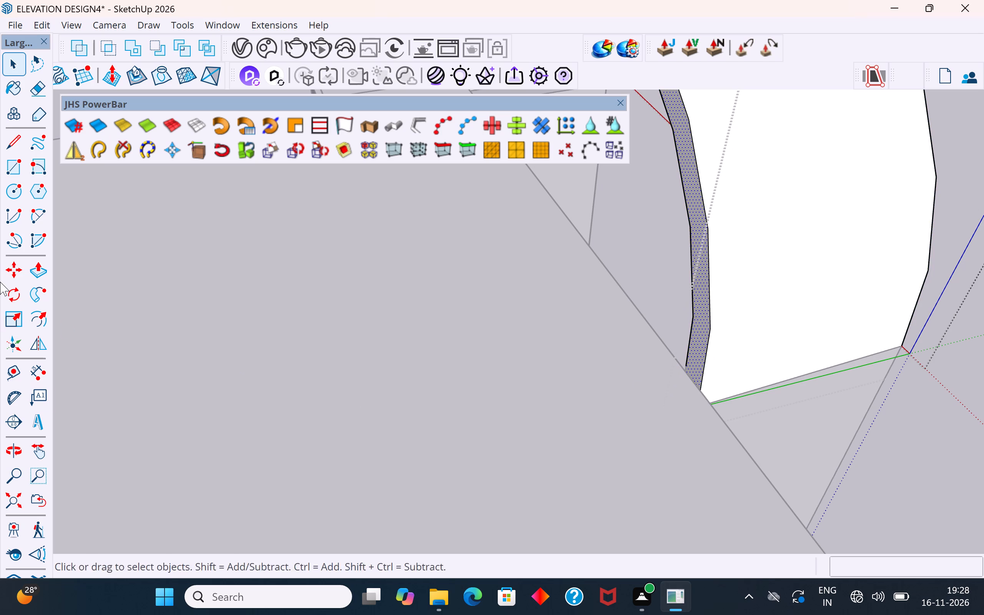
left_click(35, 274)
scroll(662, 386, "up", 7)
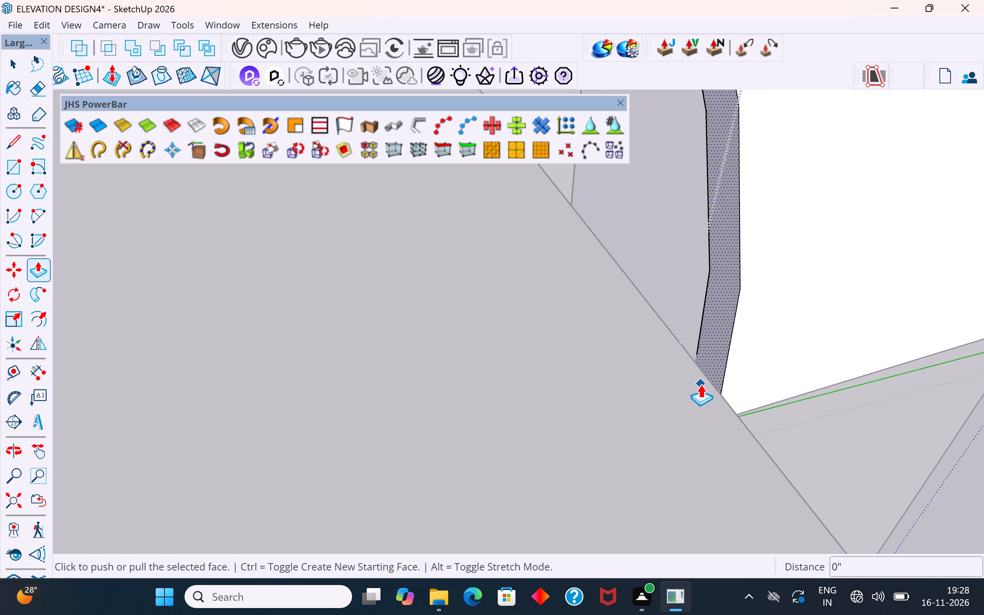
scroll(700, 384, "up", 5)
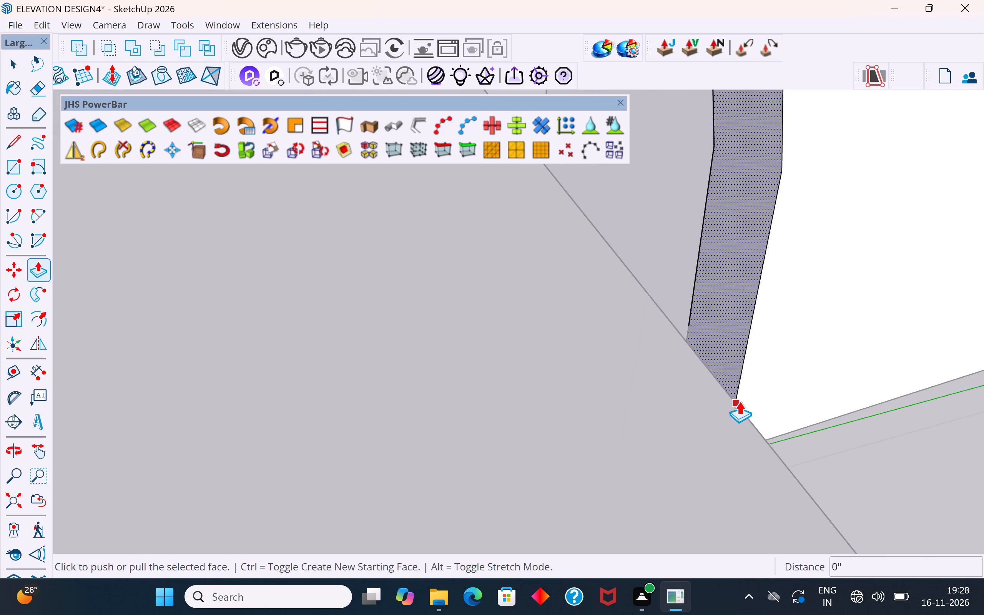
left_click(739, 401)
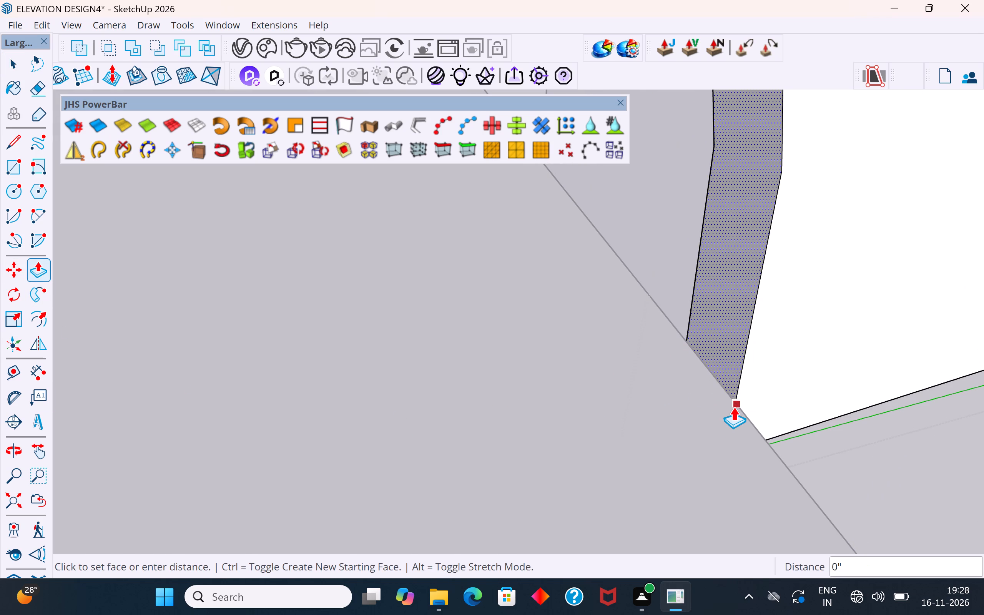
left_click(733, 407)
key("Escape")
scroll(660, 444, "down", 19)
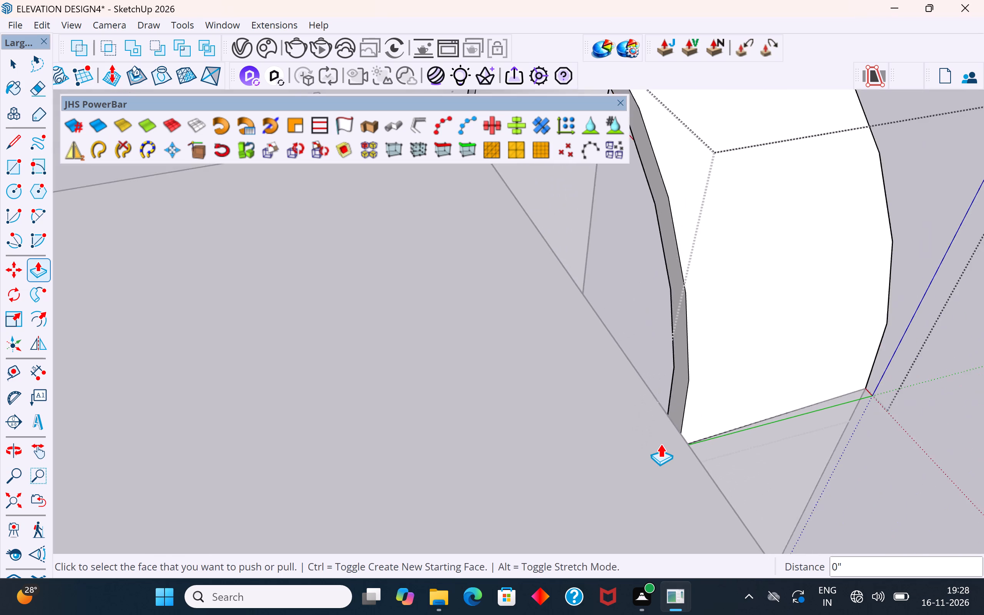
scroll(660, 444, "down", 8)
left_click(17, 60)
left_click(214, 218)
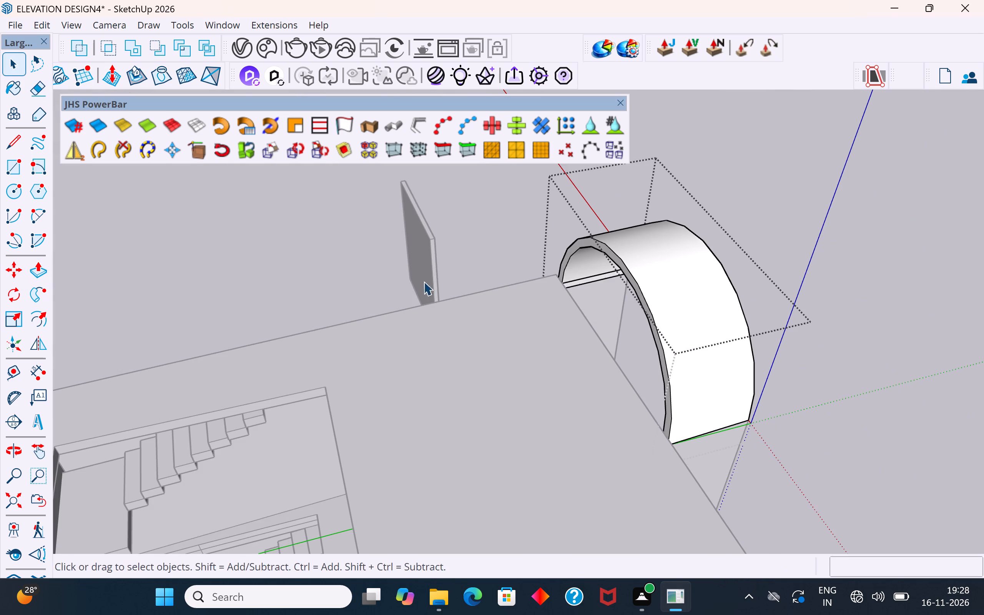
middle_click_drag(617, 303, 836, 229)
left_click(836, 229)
Examine the seated canopy from the front, side and roof, including where its feet meet the porch walls.
middle_click_drag(789, 248, 118, 369)
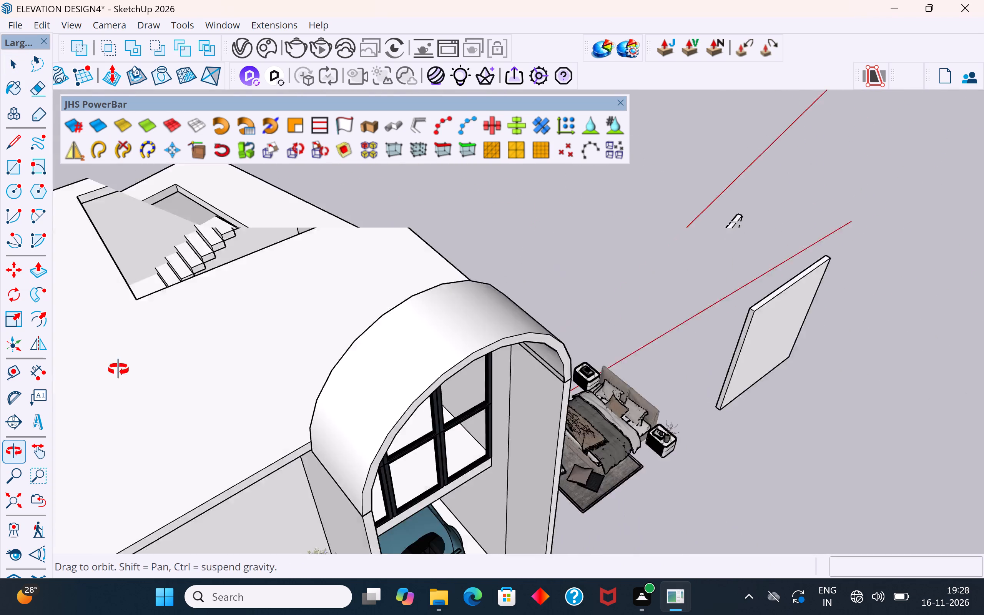
middle_click_drag(118, 369, 101, 369)
scroll(611, 317, "down", 5)
middle_click_drag(576, 394, 594, 219)
scroll(543, 249, "up", 2)
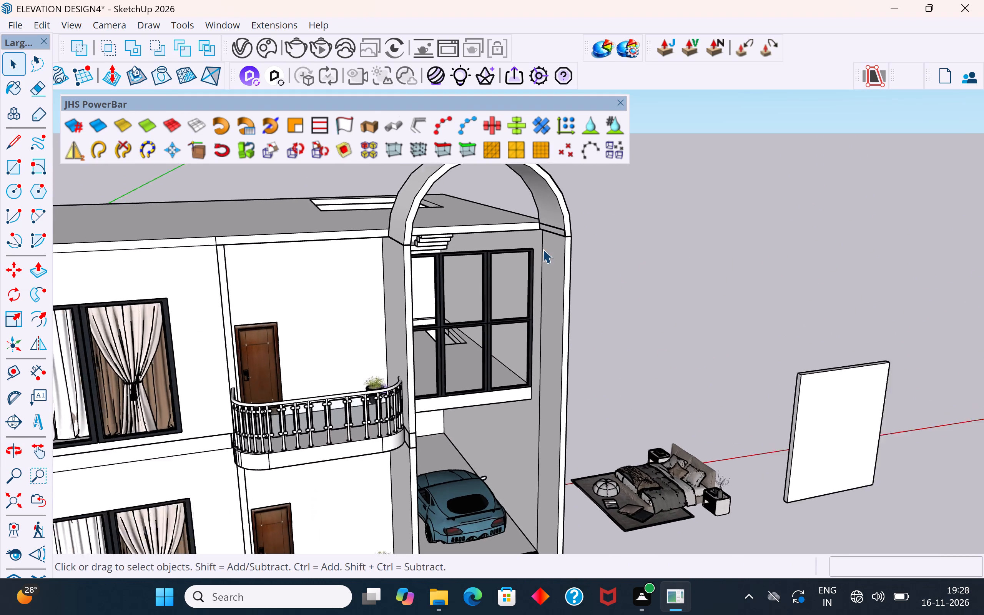
scroll(543, 249, "up", 2)
middle_click_drag(544, 255, 427, 248)
scroll(430, 386, "down", 5)
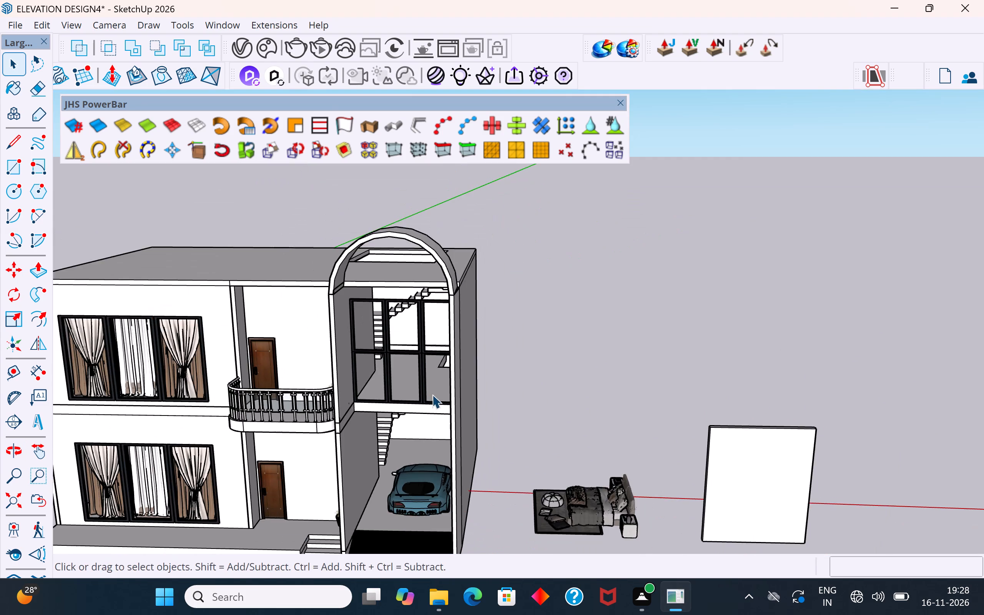
middle_click_drag(436, 394, 183, 453)
scroll(346, 325, "up", 1)
middle_click_drag(356, 326, 546, 297)
middle_click_drag(462, 243, 148, 320)
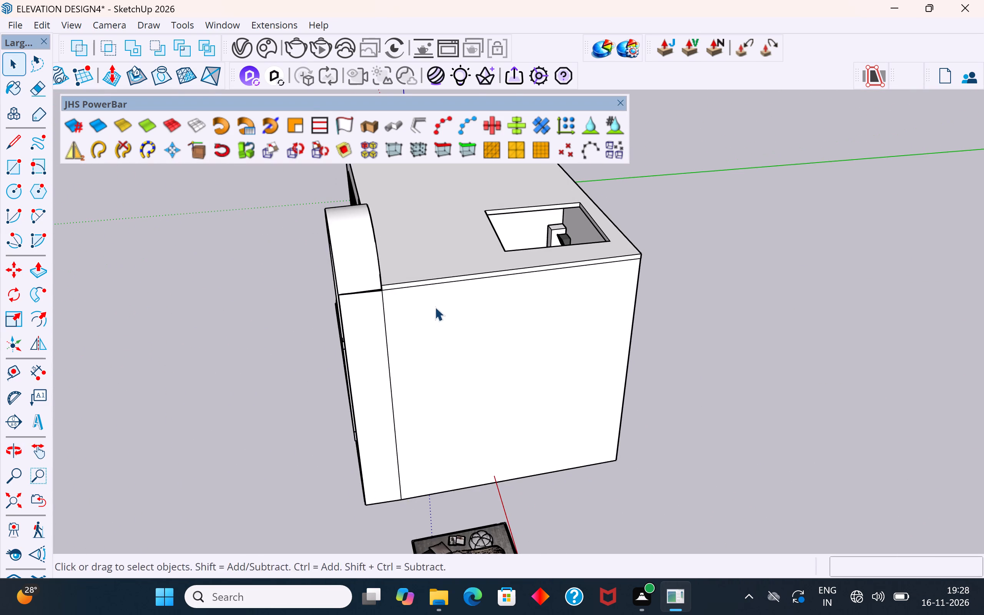
middle_click_drag(427, 312, 195, 367)
scroll(495, 405, "down", 4)
scroll(329, 268, "up", 8)
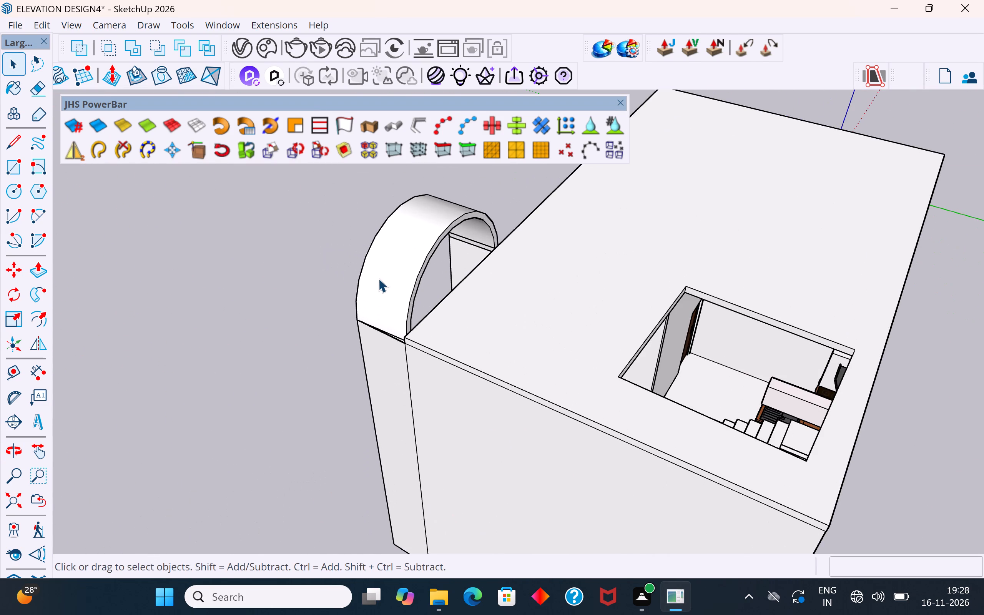
left_click(378, 278)
middle_click_drag(381, 318, 507, 235)
scroll(505, 235, "up", 4)
middle_click_drag(504, 238, 442, 308)
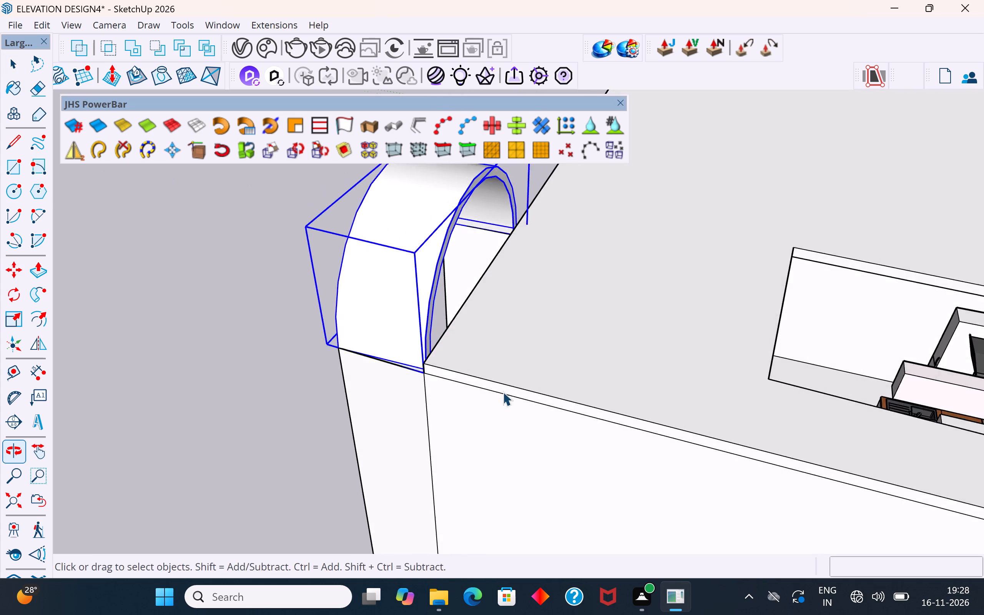
scroll(503, 394, "down", 5)
left_click(205, 249)
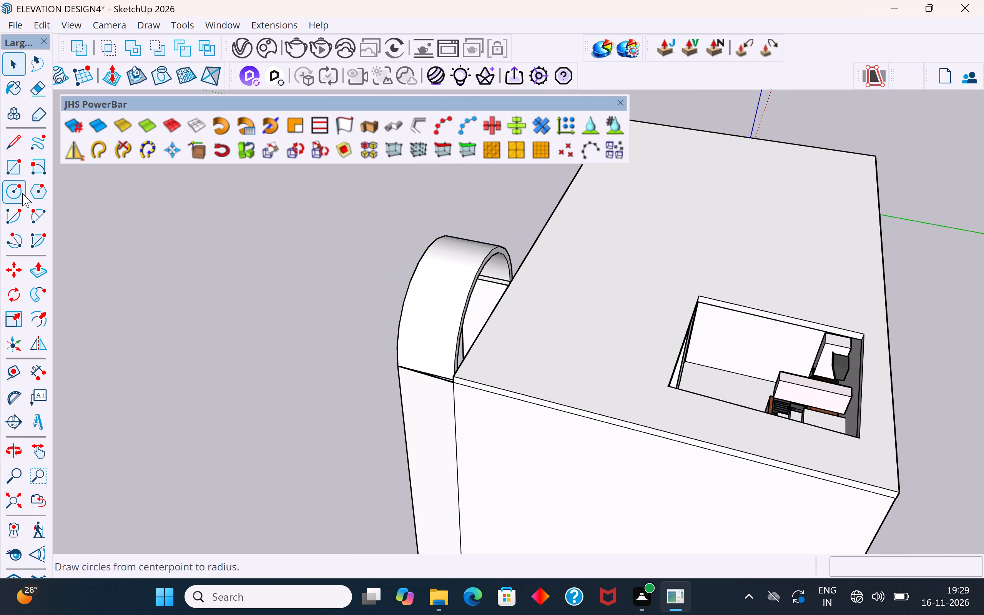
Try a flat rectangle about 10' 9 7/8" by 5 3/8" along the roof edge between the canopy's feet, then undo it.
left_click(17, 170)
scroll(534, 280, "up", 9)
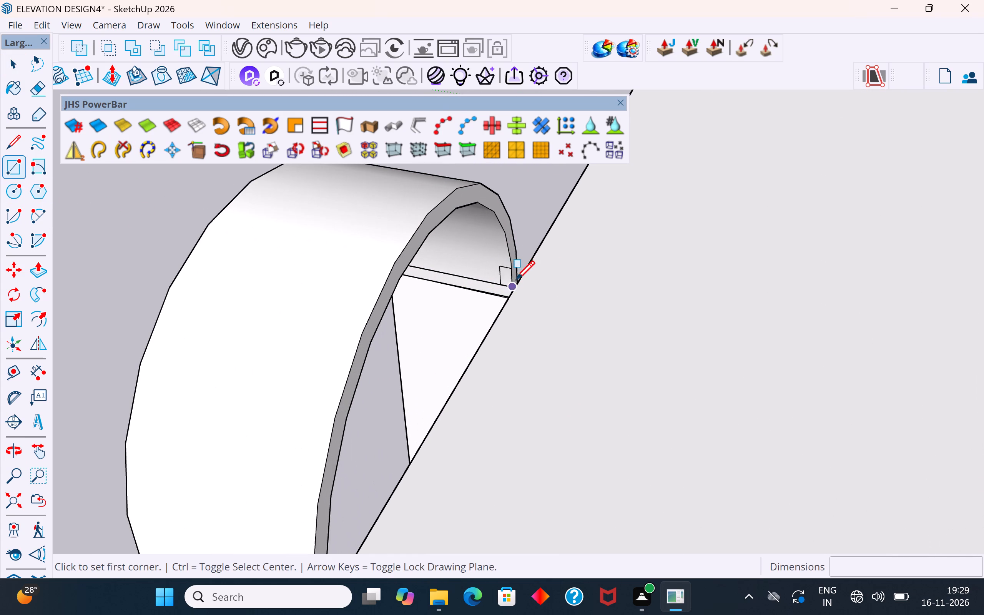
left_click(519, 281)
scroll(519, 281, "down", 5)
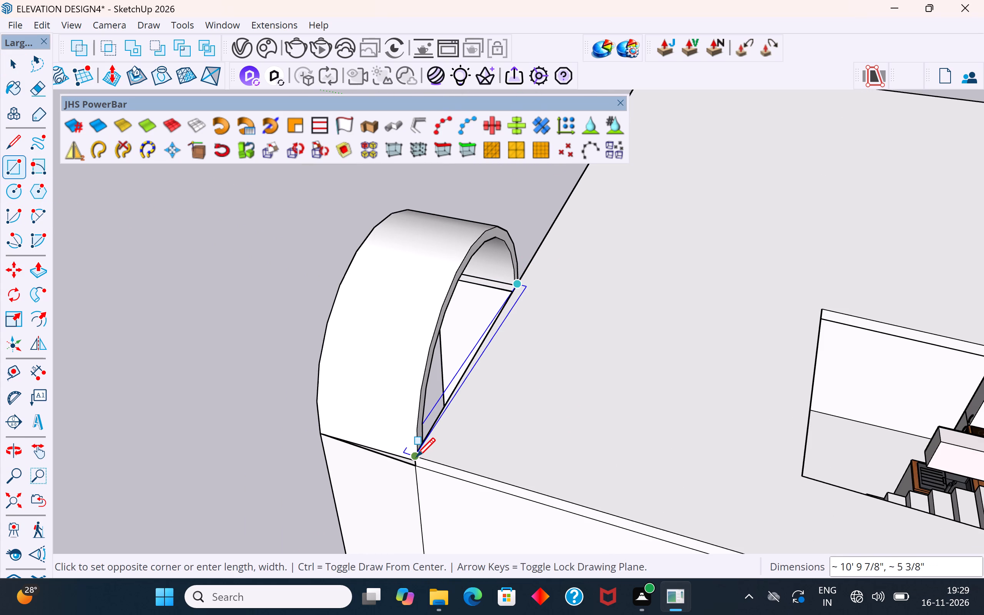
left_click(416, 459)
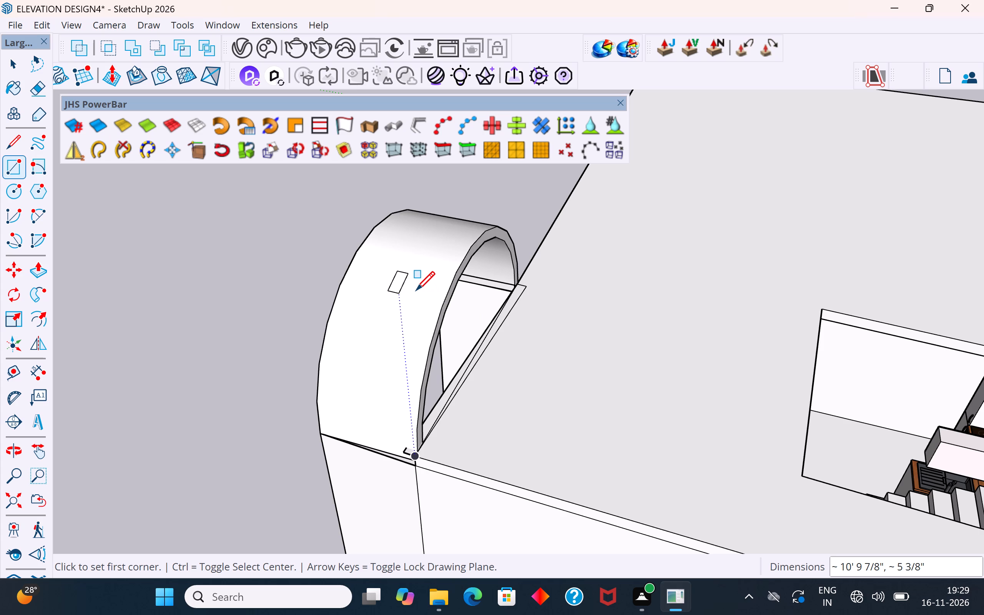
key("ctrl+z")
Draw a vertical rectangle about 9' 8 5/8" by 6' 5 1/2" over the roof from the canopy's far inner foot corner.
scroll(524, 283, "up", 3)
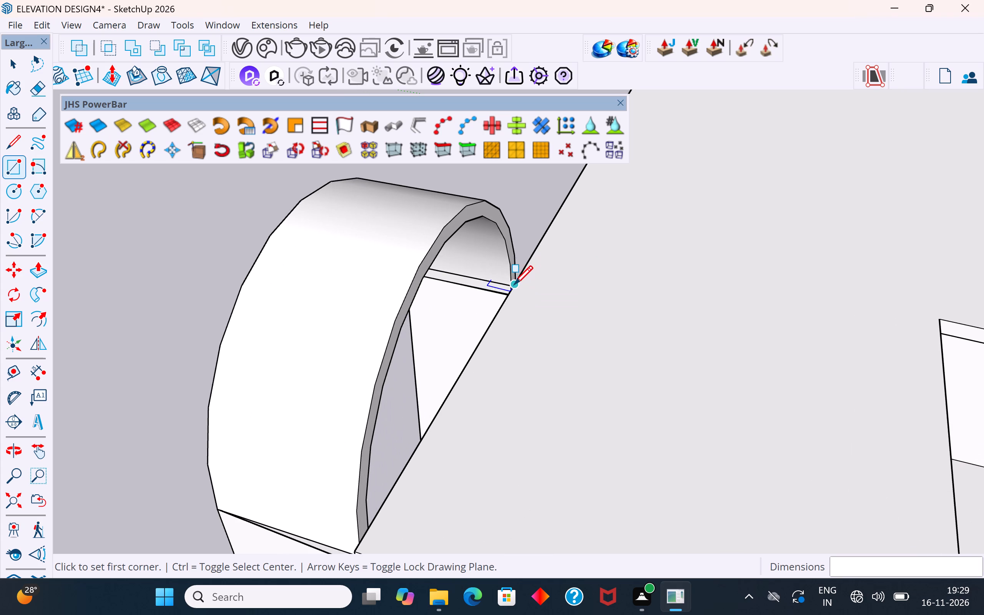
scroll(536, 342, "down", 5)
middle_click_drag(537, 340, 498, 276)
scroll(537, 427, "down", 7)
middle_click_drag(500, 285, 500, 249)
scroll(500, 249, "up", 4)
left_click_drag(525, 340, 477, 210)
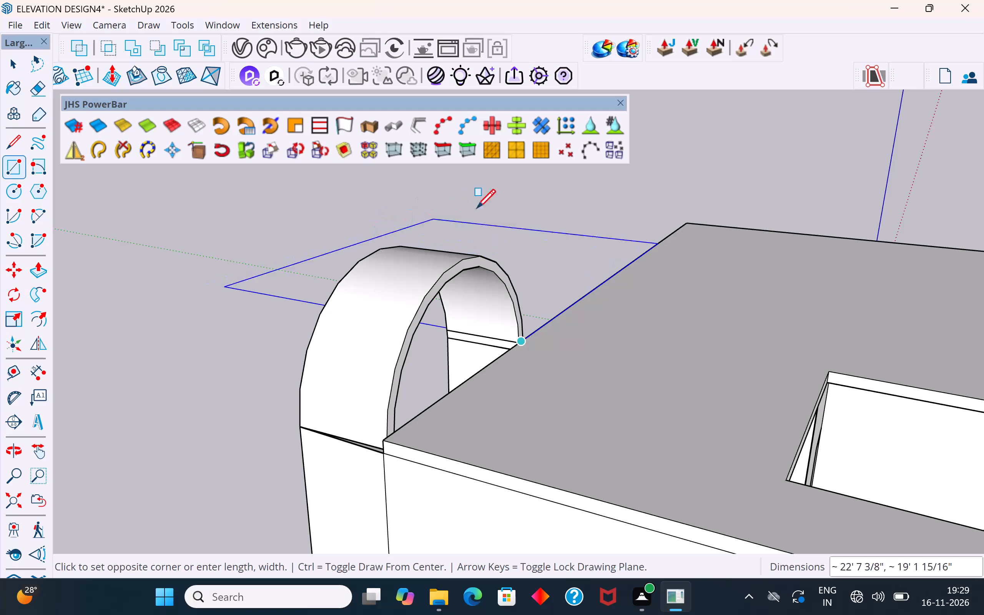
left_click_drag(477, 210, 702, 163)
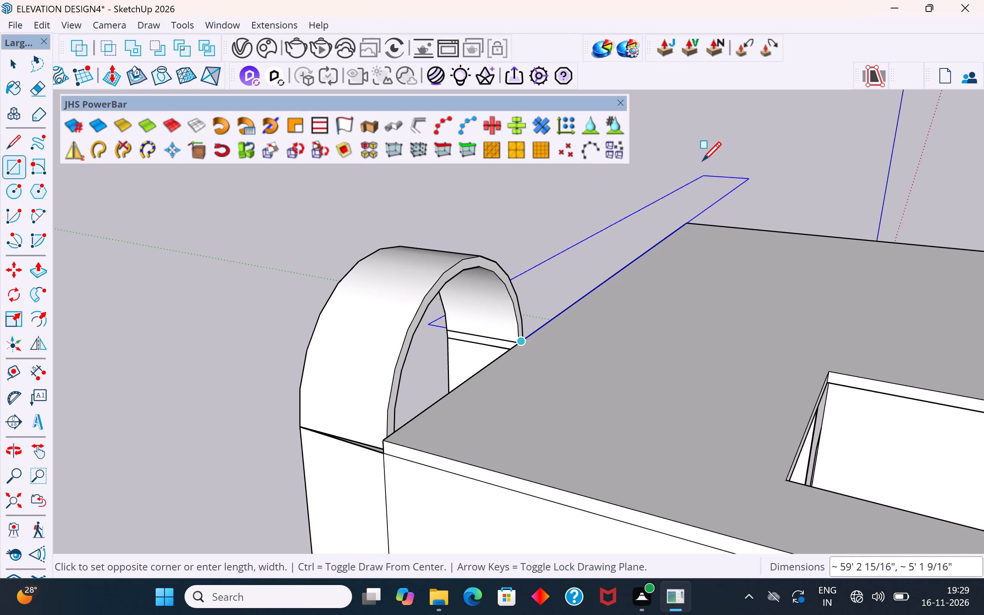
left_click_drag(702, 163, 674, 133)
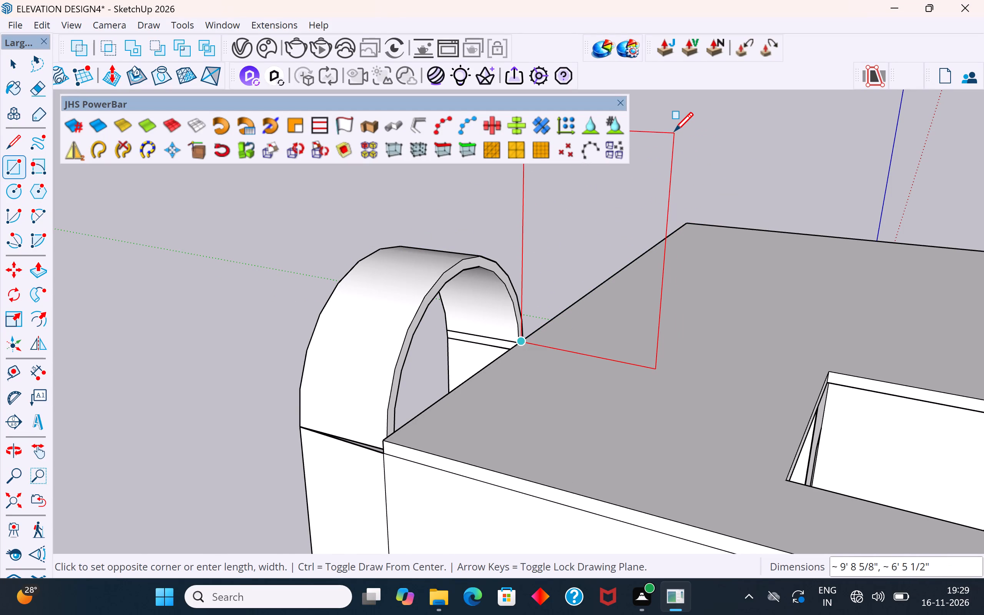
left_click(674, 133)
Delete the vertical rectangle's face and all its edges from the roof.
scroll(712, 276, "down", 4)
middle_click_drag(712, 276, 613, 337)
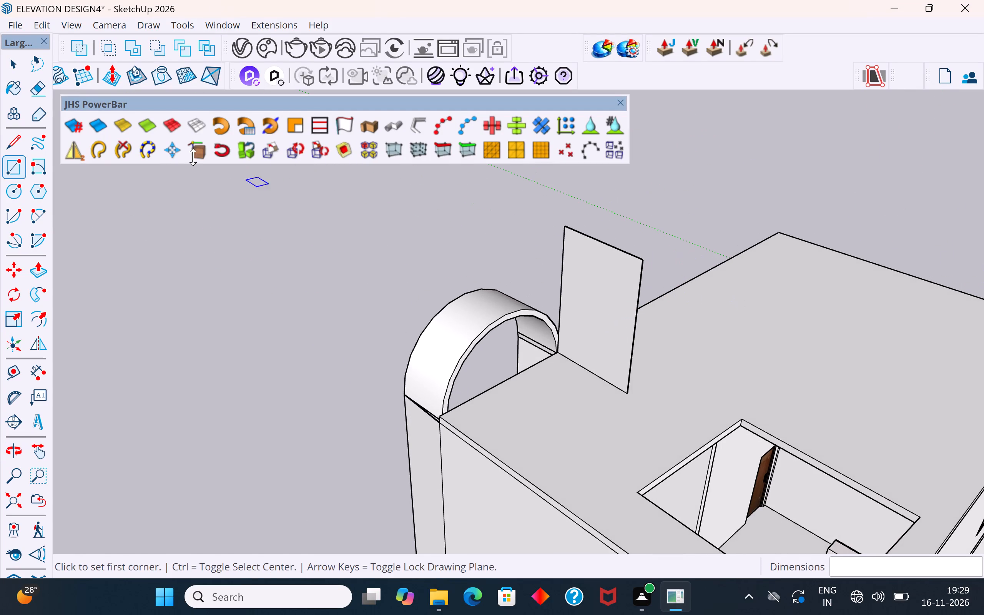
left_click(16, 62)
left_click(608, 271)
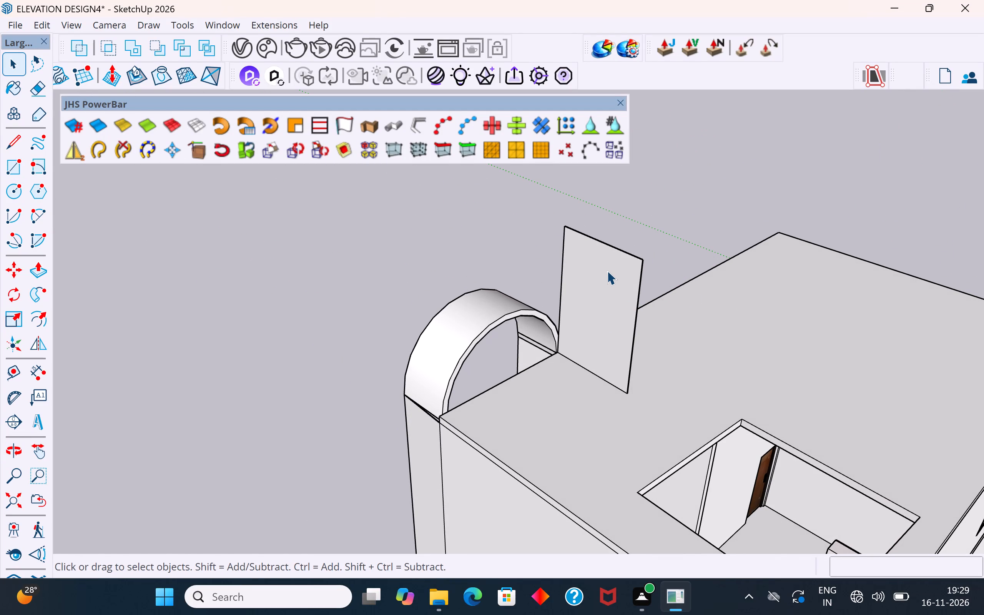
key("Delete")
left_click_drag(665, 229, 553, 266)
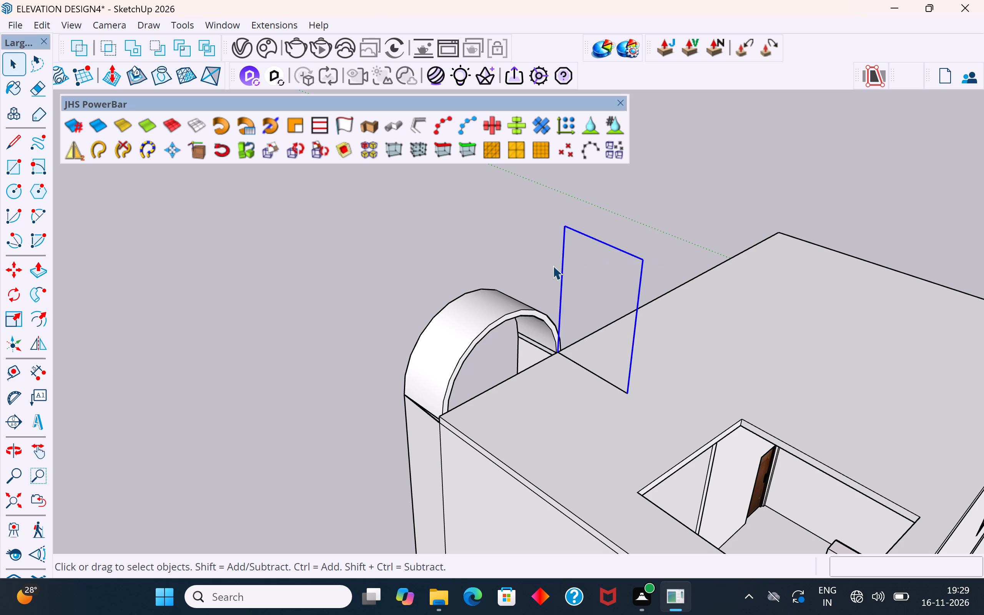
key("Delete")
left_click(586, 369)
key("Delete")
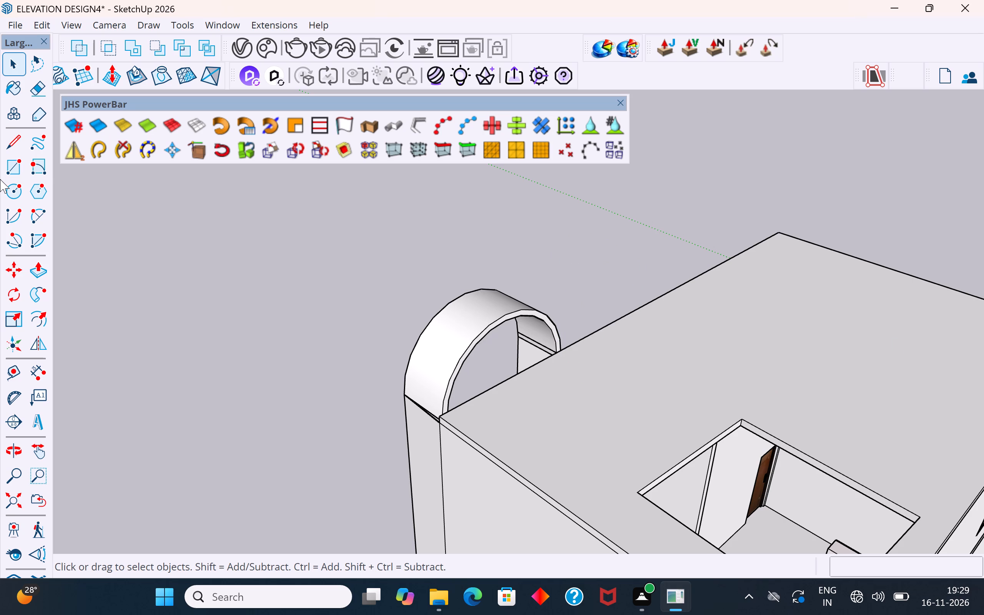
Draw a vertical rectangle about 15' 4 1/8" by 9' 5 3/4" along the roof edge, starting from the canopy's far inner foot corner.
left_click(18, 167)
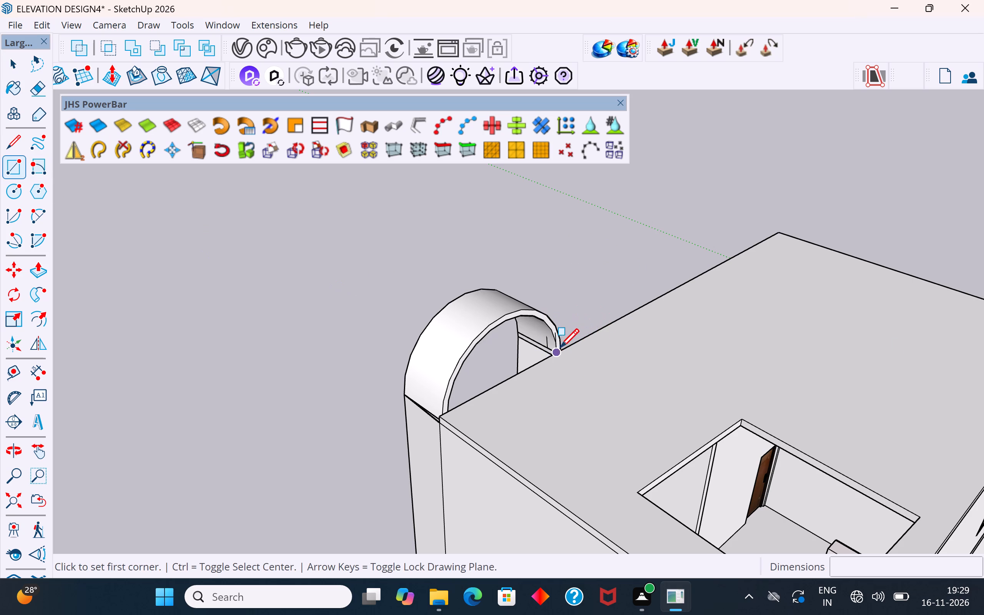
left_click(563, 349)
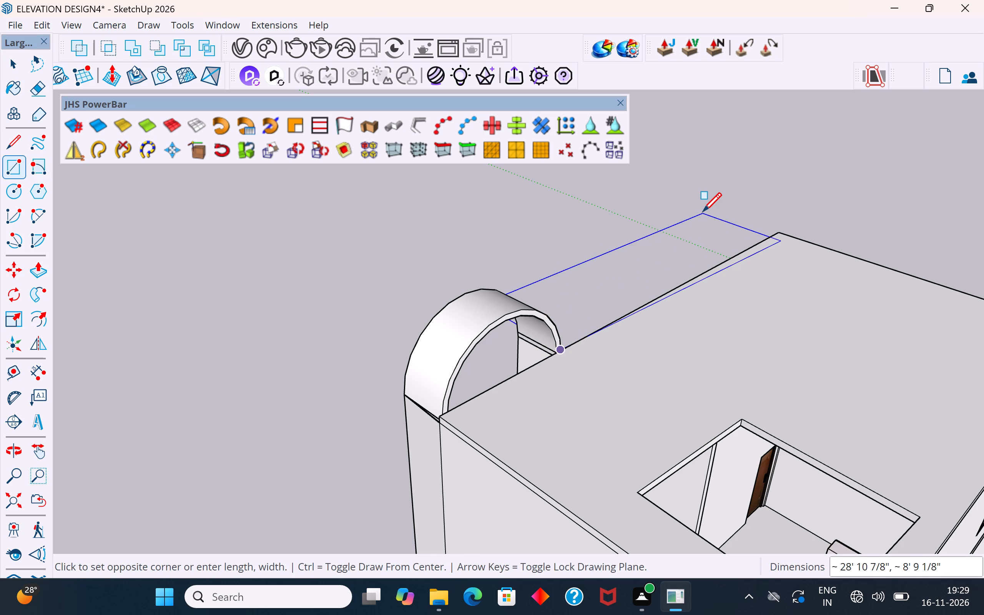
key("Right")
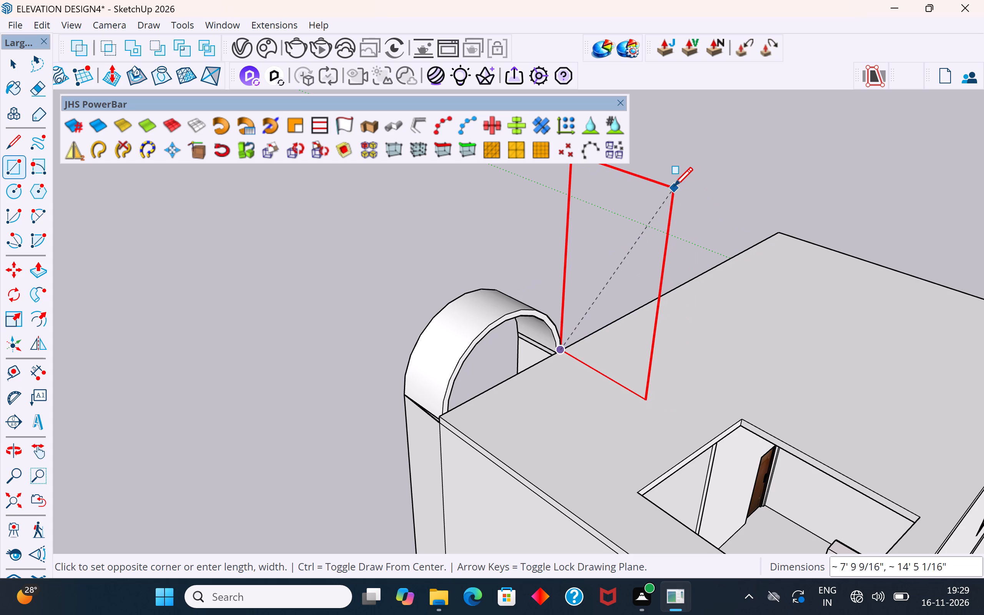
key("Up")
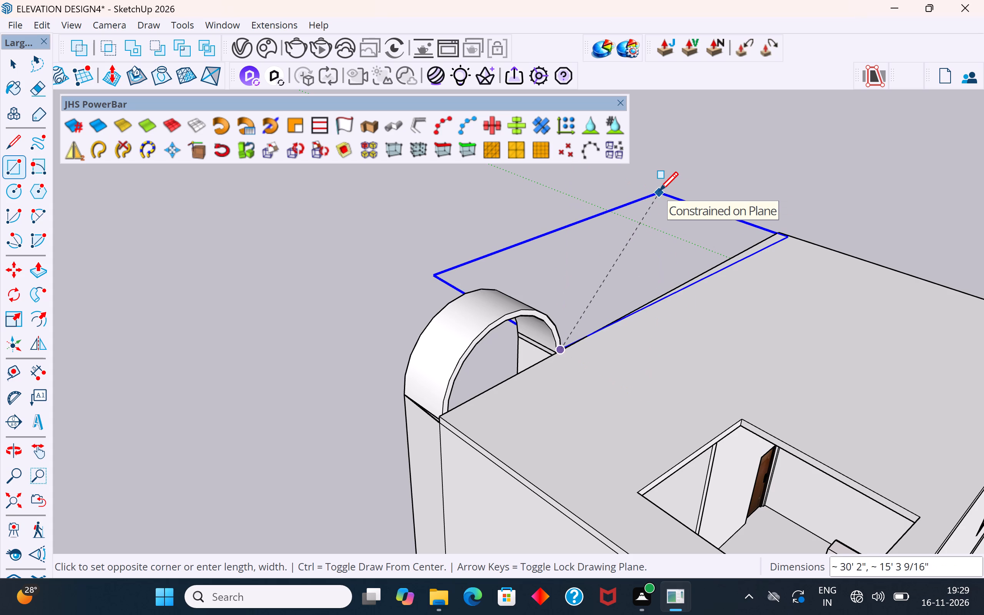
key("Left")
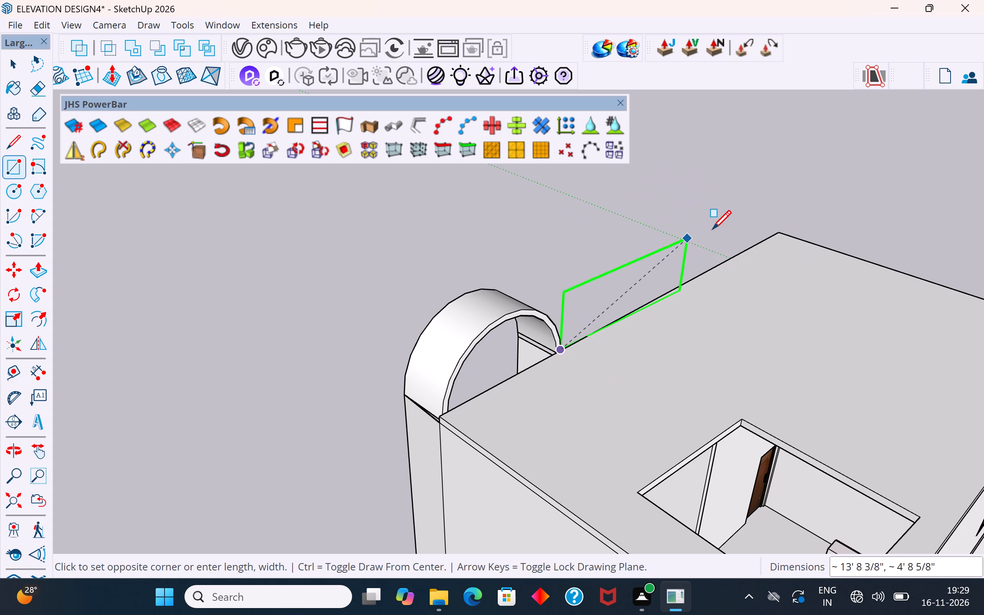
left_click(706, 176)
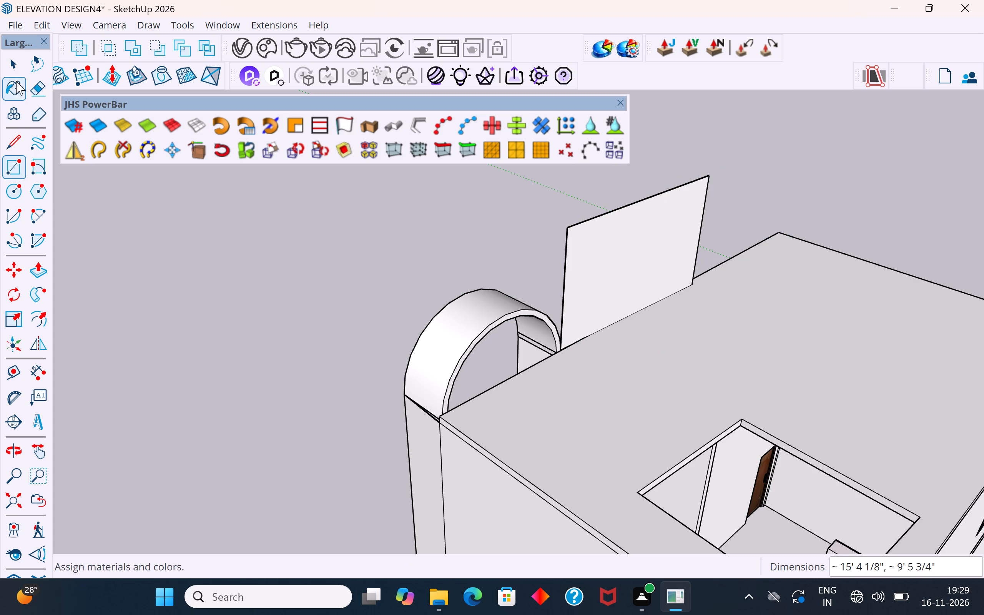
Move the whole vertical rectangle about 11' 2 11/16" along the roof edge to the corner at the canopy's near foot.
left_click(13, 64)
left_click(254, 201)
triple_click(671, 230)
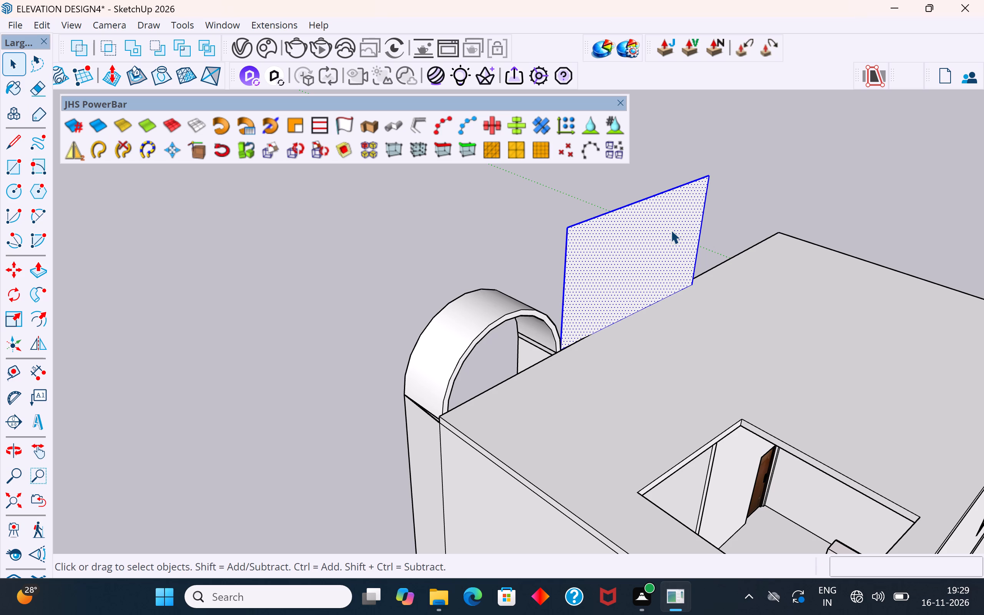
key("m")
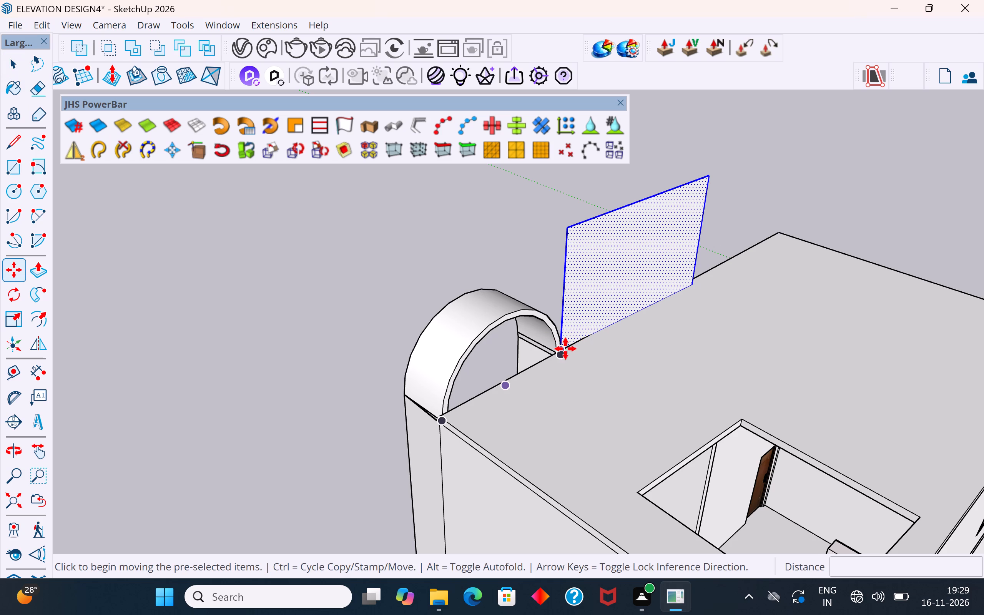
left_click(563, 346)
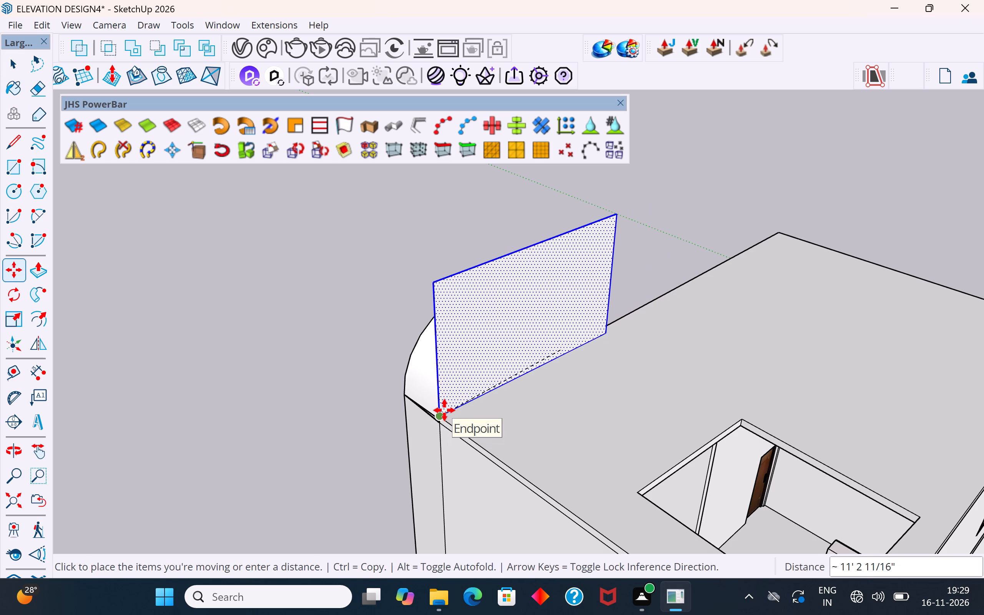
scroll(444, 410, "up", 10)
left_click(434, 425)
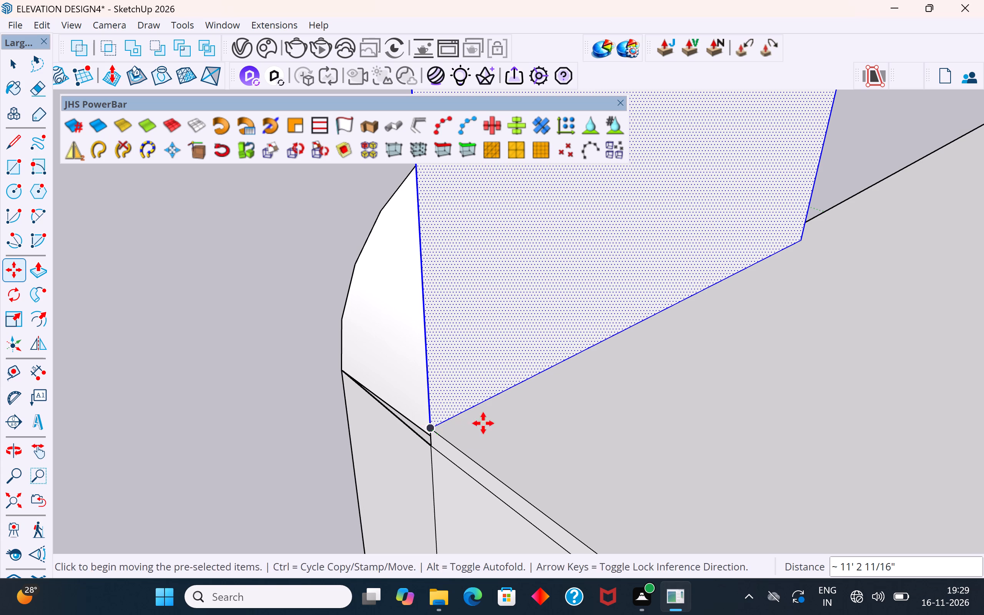
Examine how the moved vertical face lines up behind the canopy's arch from the front and from above.
middle_click_drag(513, 416, 705, 407)
scroll(712, 390, "up", 1)
middle_click_drag(721, 384, 956, 318)
scroll(752, 375, "down", 4)
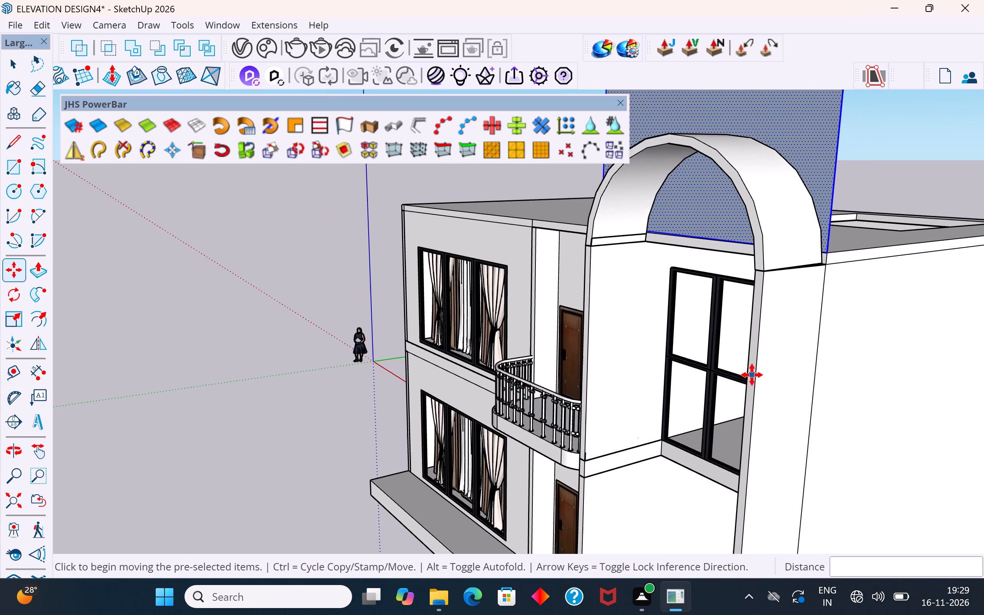
middle_click_drag(753, 368, 928, 316)
scroll(805, 357, "down", 4)
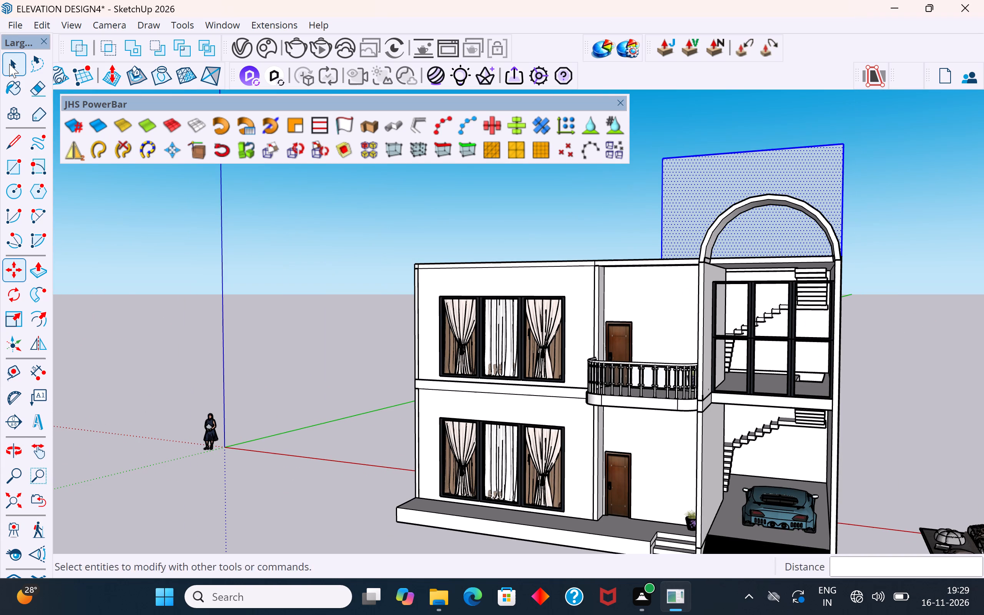
left_click(9, 64)
left_click(135, 258)
scroll(377, 396, "down", 4)
middle_click_drag(623, 289, 522, 401)
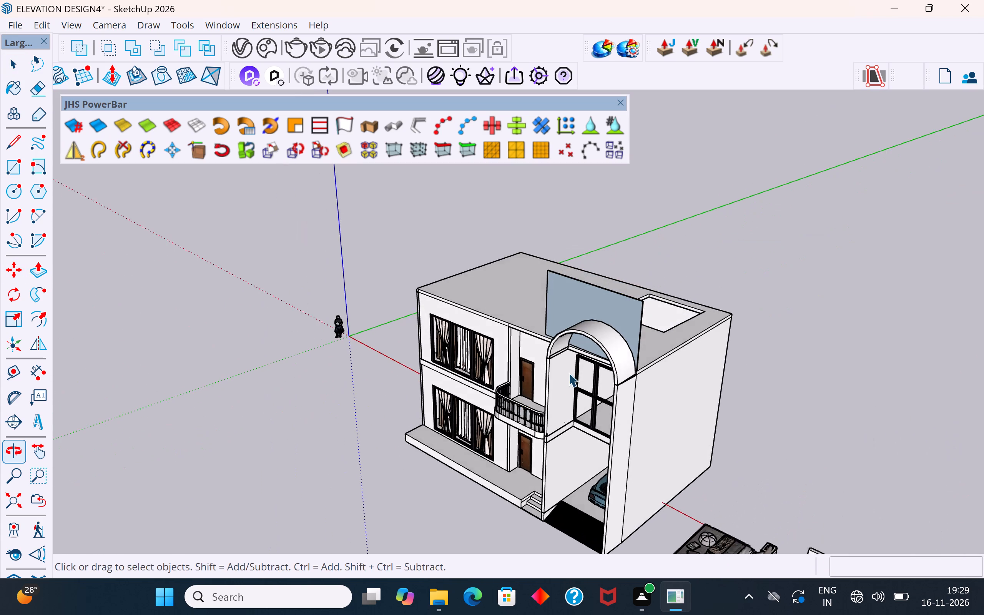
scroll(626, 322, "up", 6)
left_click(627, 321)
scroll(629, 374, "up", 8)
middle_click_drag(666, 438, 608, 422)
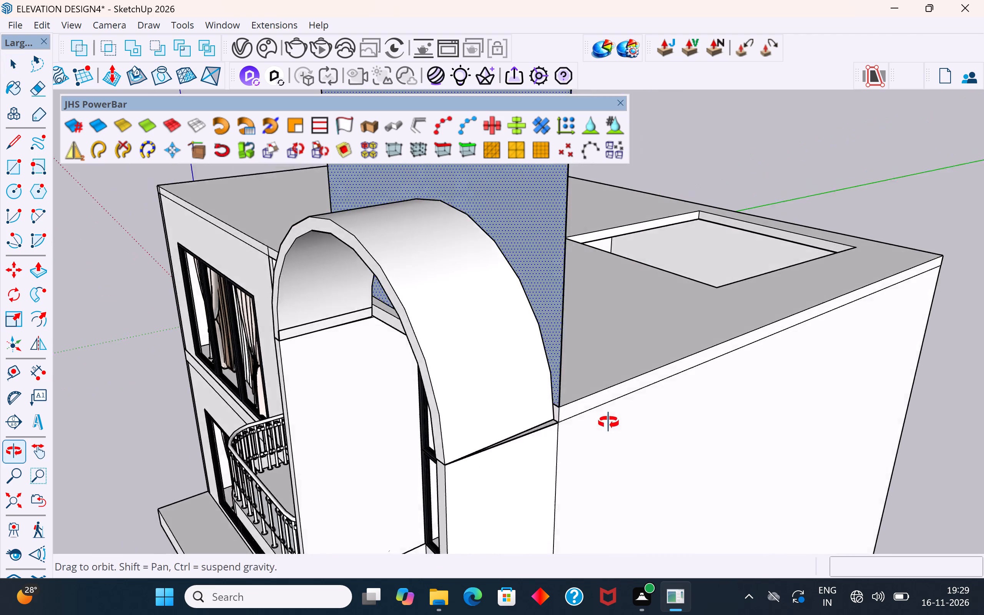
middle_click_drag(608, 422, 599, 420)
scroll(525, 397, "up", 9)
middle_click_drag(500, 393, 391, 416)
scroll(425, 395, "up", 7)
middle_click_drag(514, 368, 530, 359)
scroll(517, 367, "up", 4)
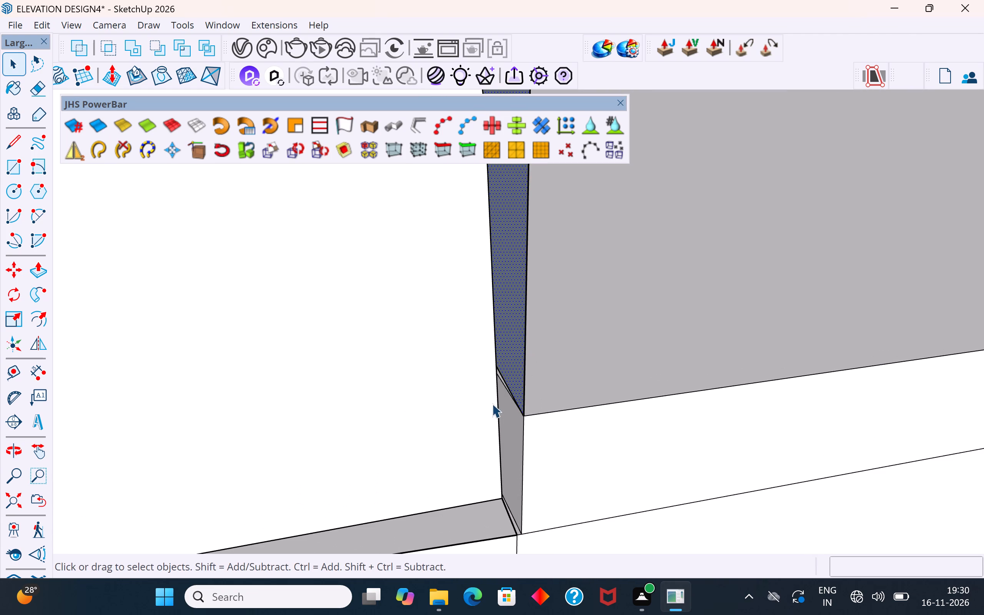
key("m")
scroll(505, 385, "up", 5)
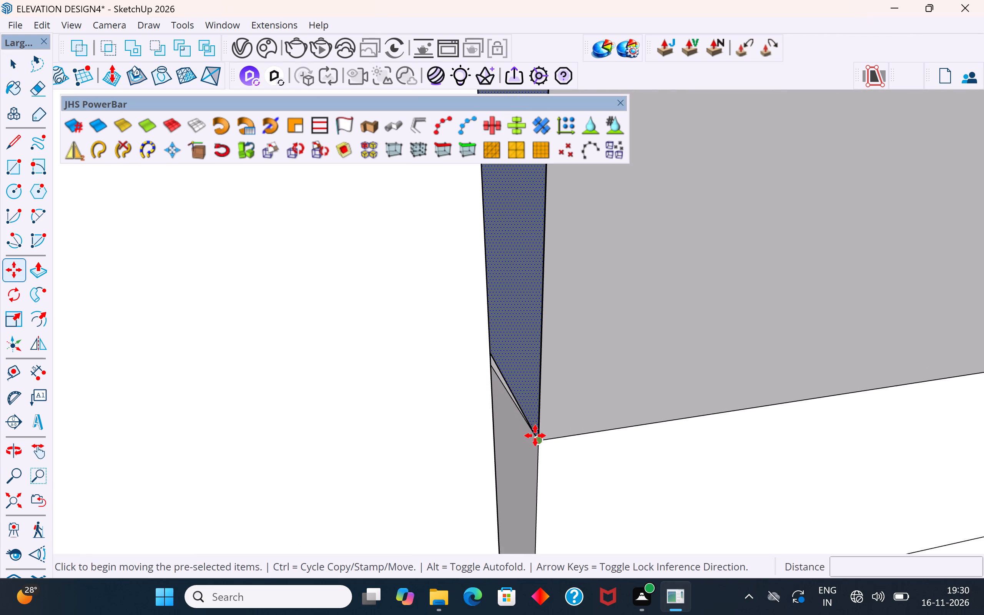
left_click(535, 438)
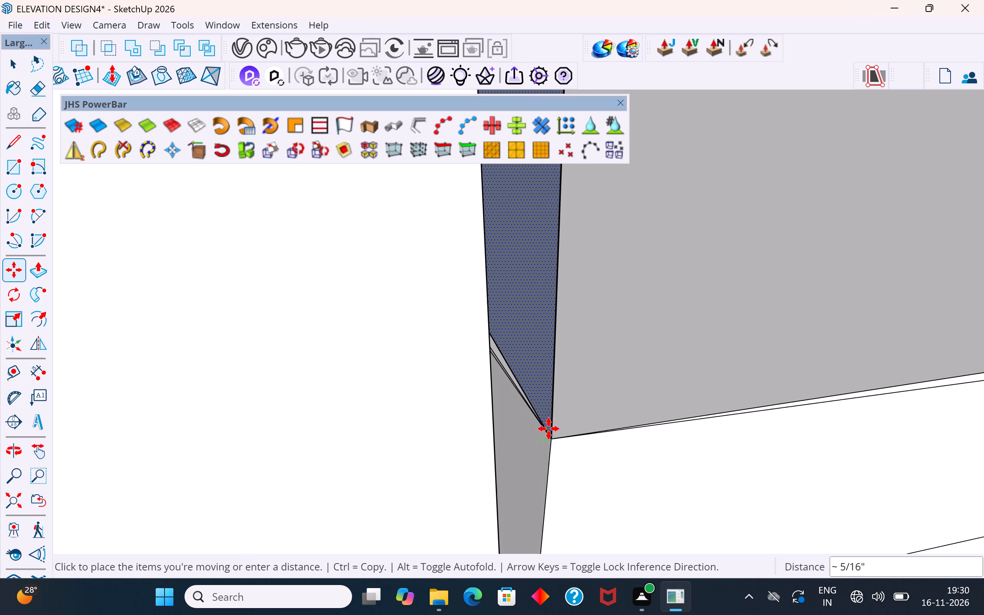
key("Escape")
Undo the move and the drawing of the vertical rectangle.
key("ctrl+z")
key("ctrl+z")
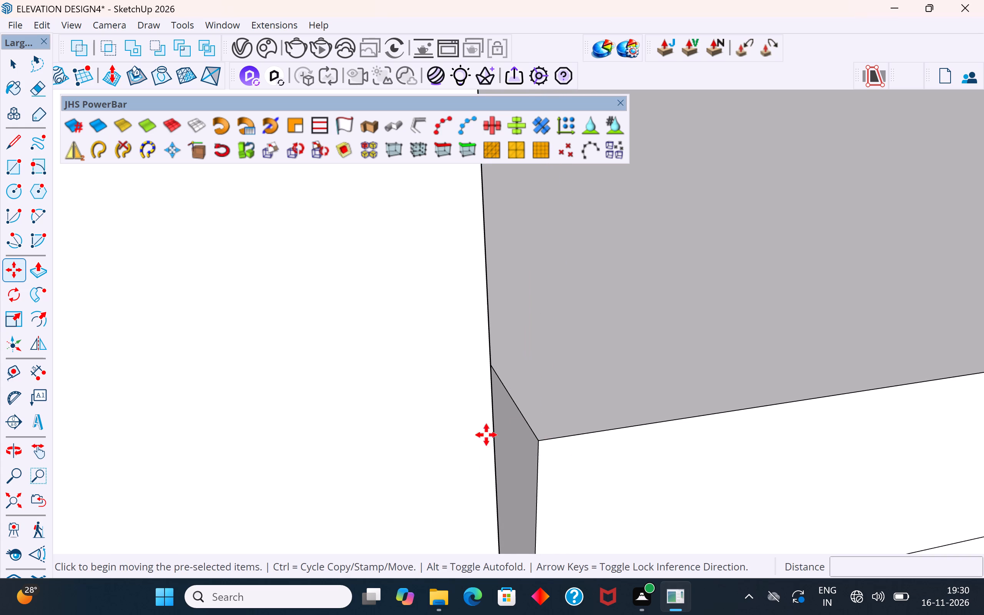
Examine the canopy's arched end and where its feet meet the roof edge.
scroll(525, 412, "down", 11)
middle_click_drag(472, 489, 325, 536)
scroll(420, 459, "down", 6)
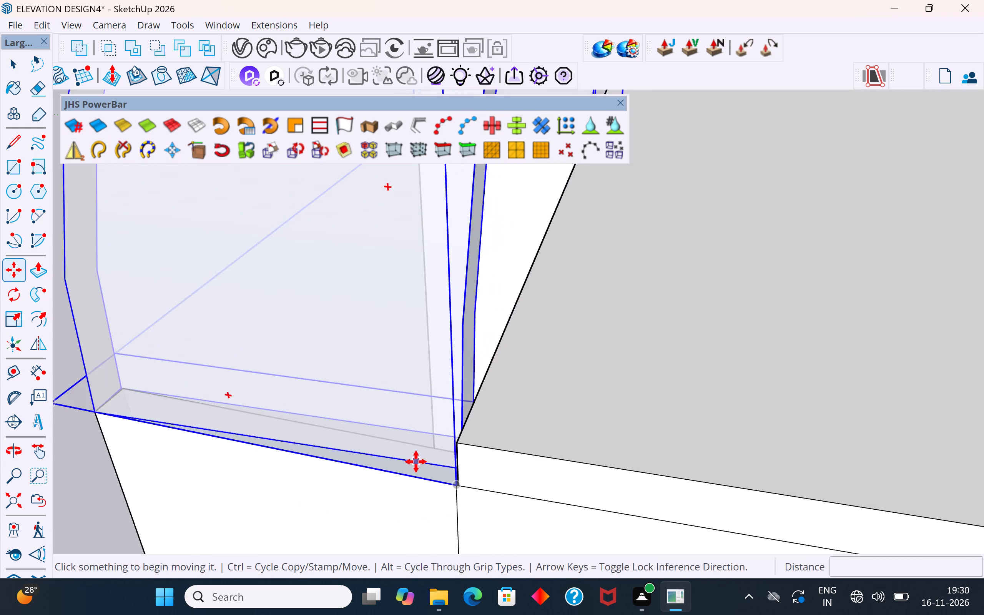
scroll(458, 439, "down", 12)
middle_click_drag(464, 437, 486, 369)
scroll(417, 481, "down", 4)
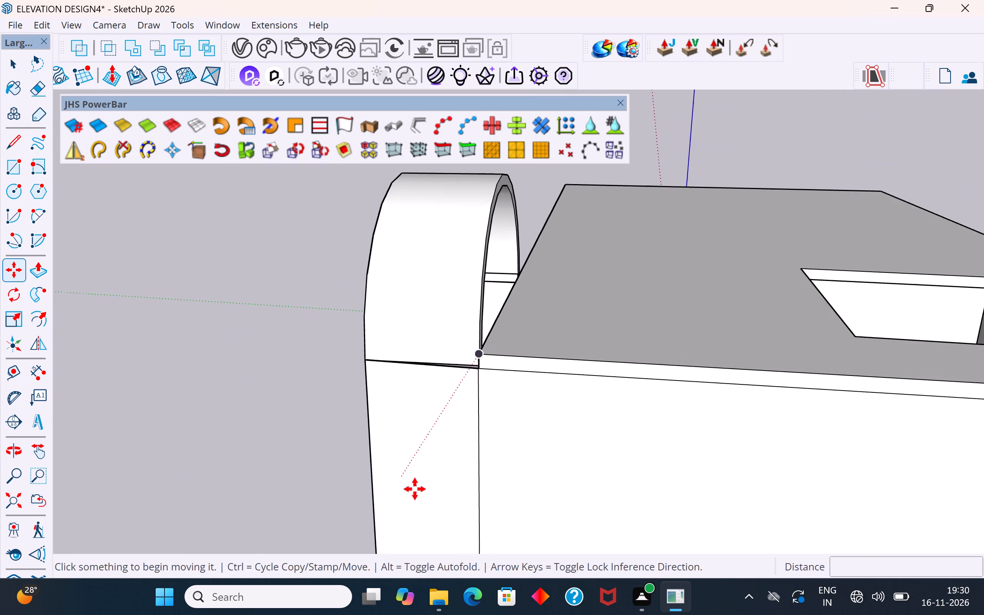
scroll(415, 489, "down", 1)
left_click(13, 63)
left_click(155, 267)
scroll(300, 442, "down", 3)
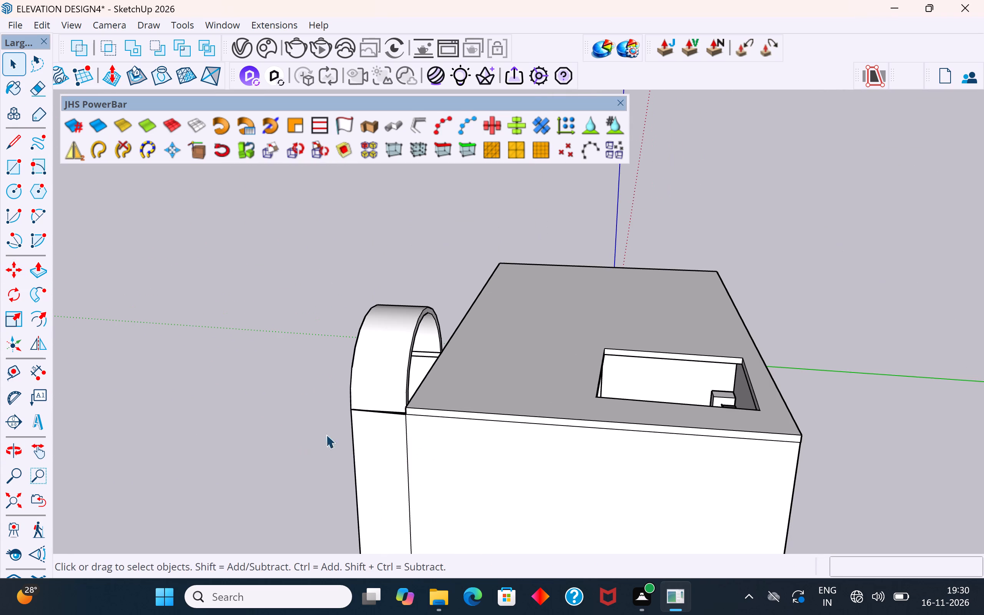
middle_click_drag(377, 401, 349, 412)
scroll(377, 356, "up", 8)
middle_click_drag(396, 316, 301, 305)
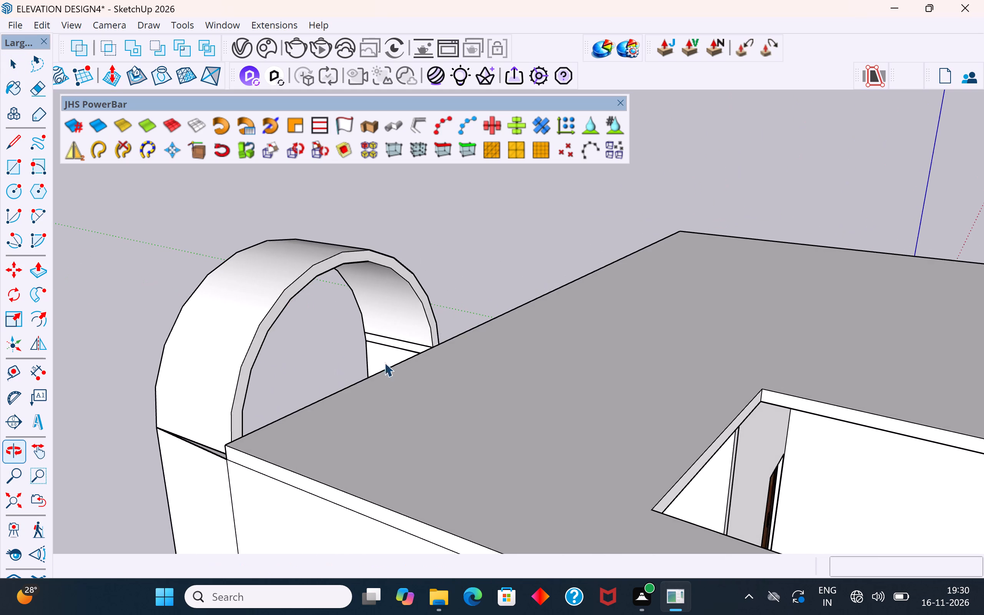
scroll(477, 433, "down", 4)
middle_click_drag(391, 346, 391, 313)
scroll(391, 313, "up", 3)
middle_click_drag(418, 329, 460, 352)
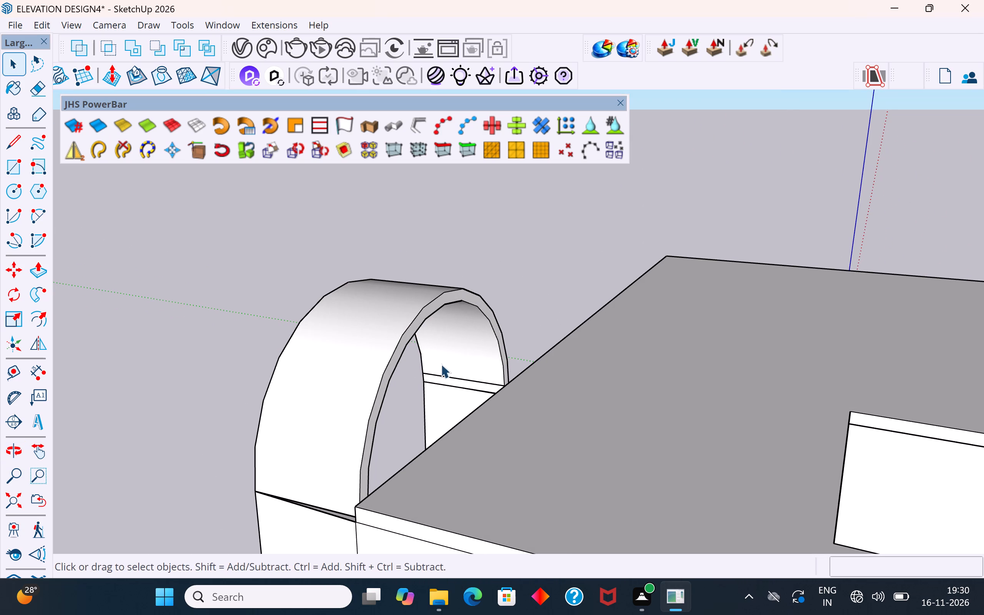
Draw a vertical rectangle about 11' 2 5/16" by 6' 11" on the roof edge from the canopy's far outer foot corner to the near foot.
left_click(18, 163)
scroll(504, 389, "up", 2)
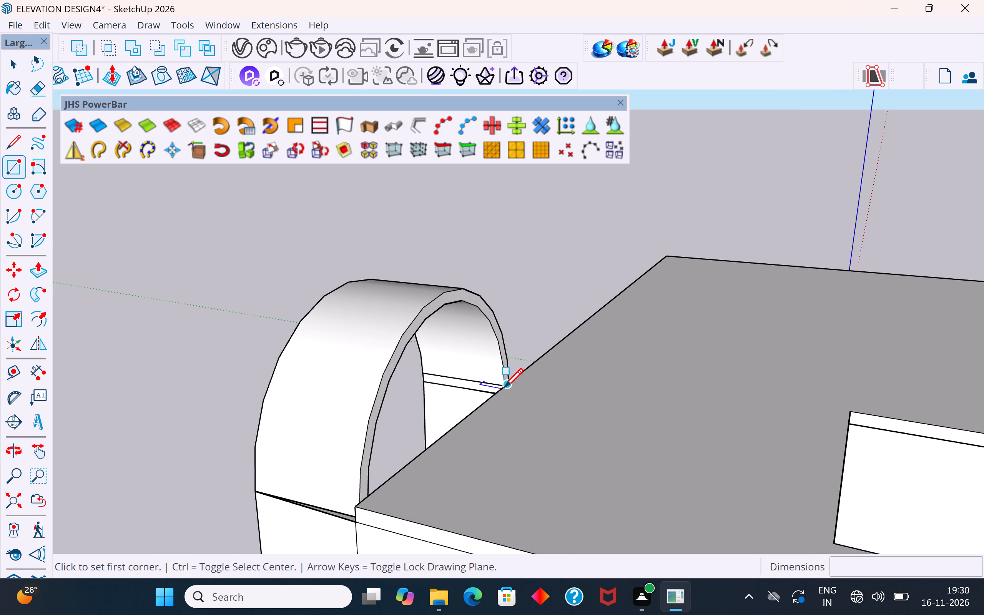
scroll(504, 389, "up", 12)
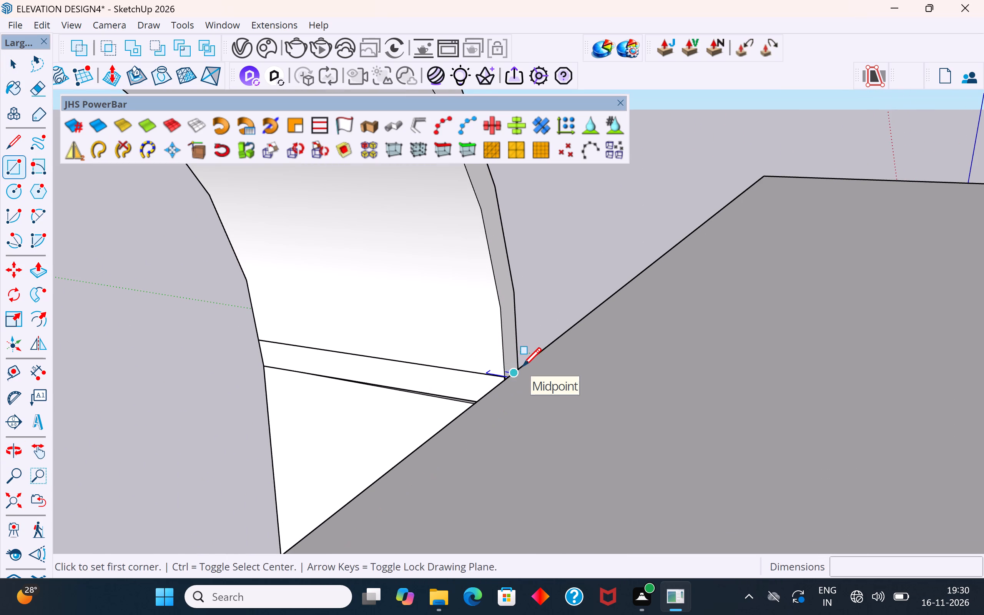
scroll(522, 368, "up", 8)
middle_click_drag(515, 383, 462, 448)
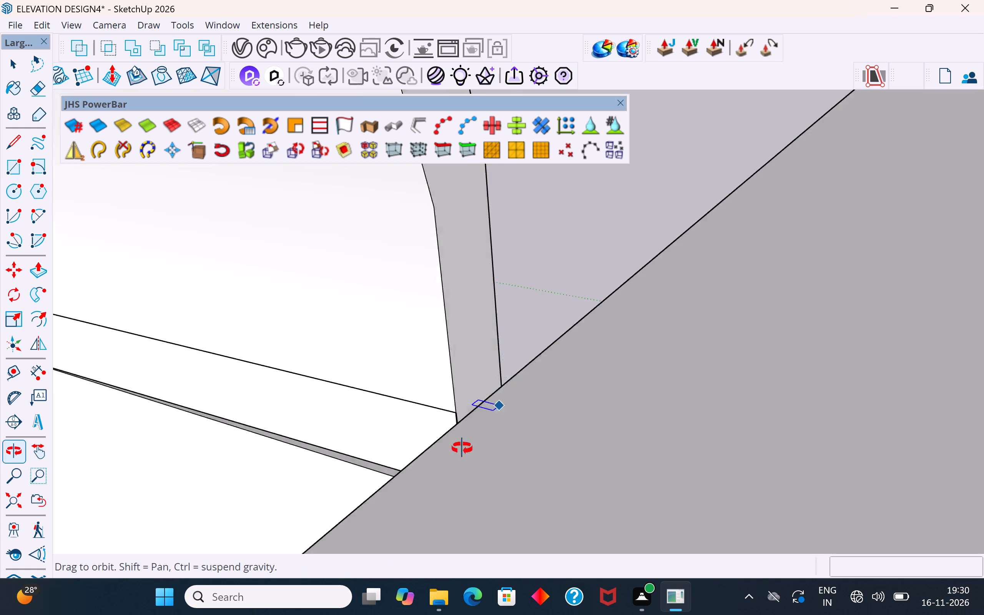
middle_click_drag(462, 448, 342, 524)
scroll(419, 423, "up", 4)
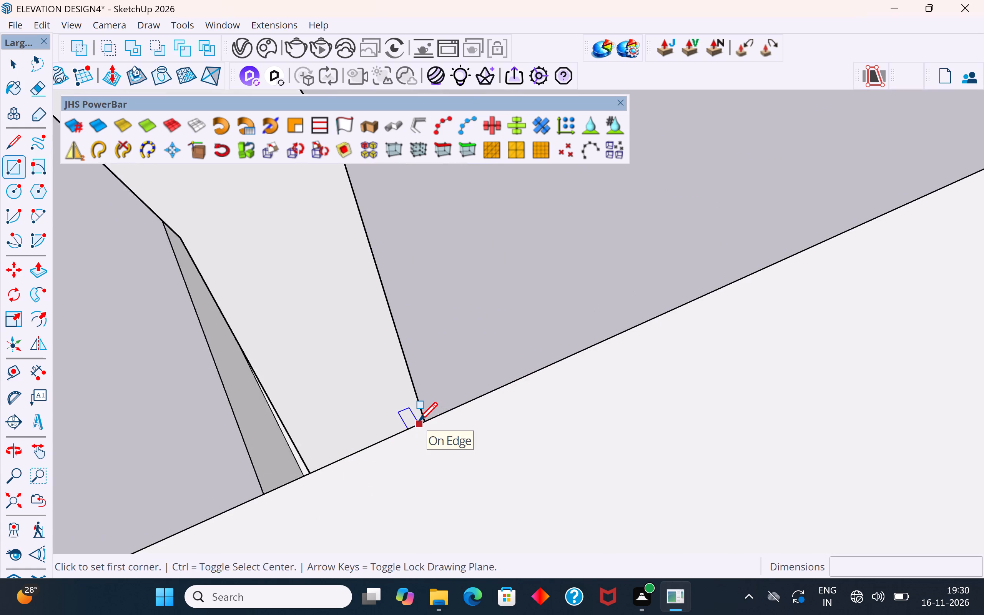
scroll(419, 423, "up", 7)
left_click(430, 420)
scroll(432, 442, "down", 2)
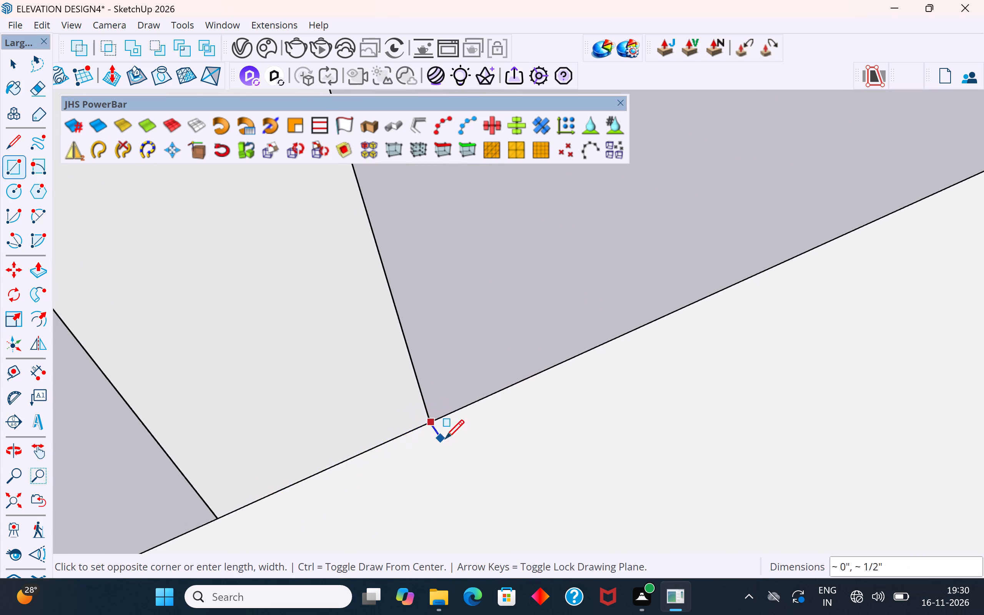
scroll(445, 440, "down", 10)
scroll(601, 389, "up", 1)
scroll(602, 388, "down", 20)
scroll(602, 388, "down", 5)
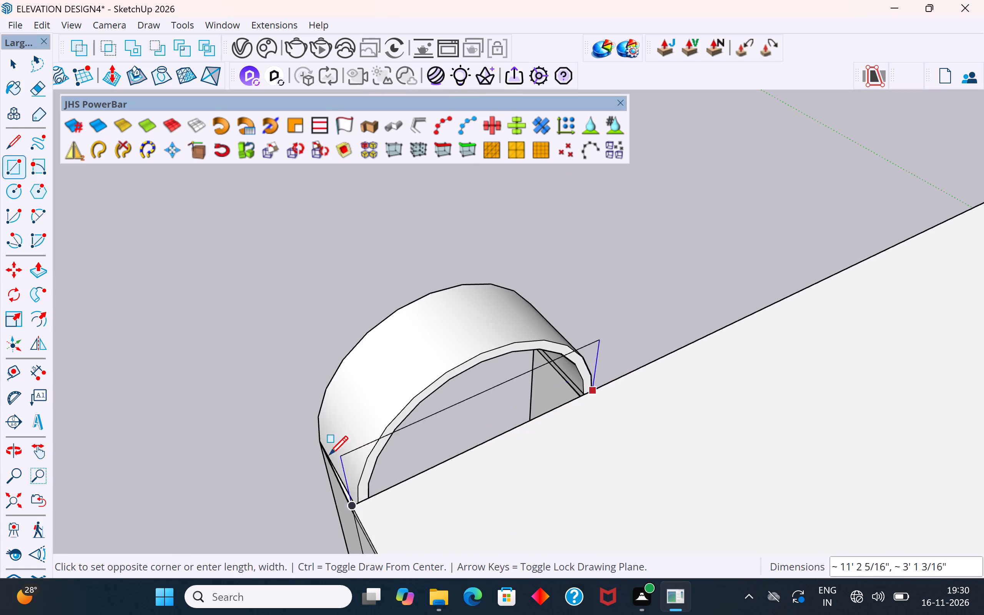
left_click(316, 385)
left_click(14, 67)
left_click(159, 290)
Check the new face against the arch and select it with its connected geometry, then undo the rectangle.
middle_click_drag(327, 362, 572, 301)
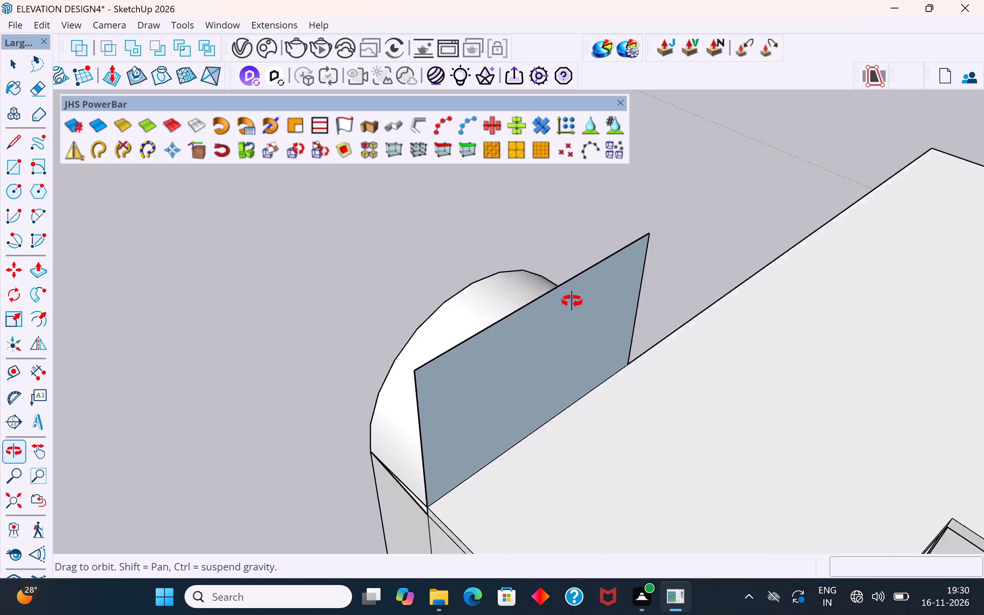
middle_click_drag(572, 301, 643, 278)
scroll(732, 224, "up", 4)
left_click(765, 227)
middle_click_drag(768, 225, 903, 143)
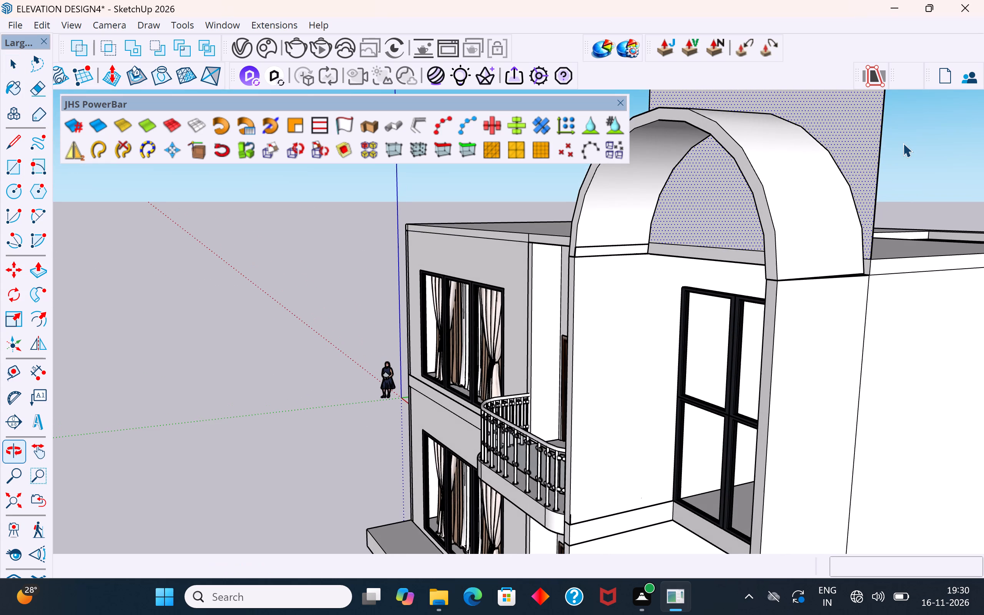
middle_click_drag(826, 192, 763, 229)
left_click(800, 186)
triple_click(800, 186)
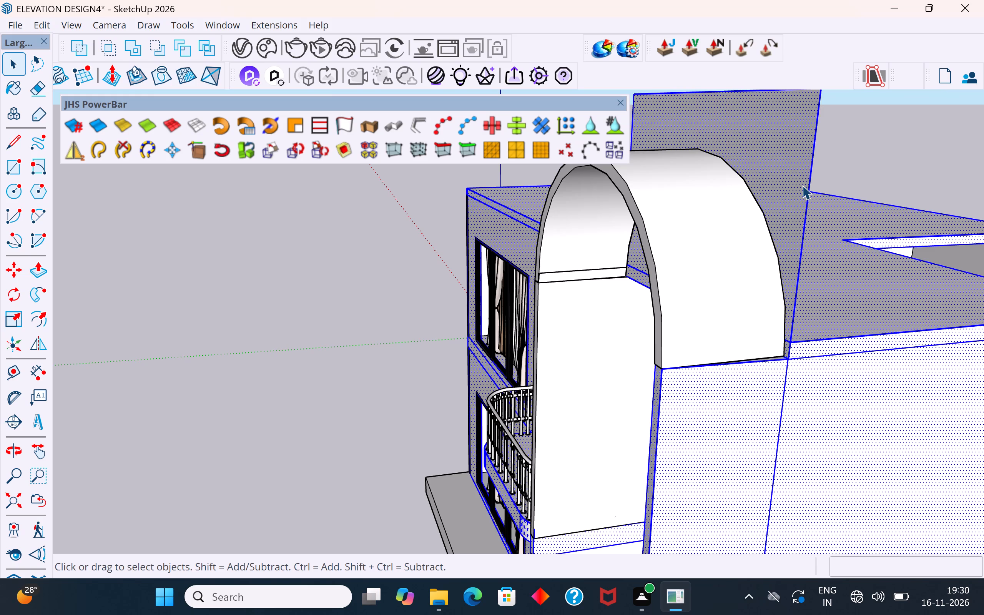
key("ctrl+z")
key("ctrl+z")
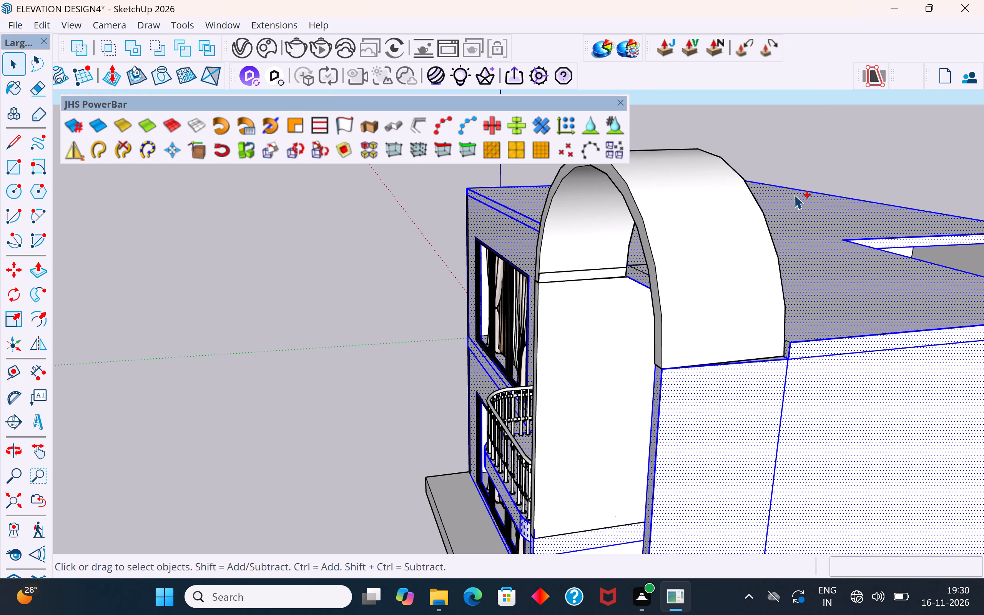
Examine the canopy and roof edge from the front and side without the rectangle.
middle_click(691, 263)
left_click(173, 250)
middle_click_drag(426, 334, 630, 283)
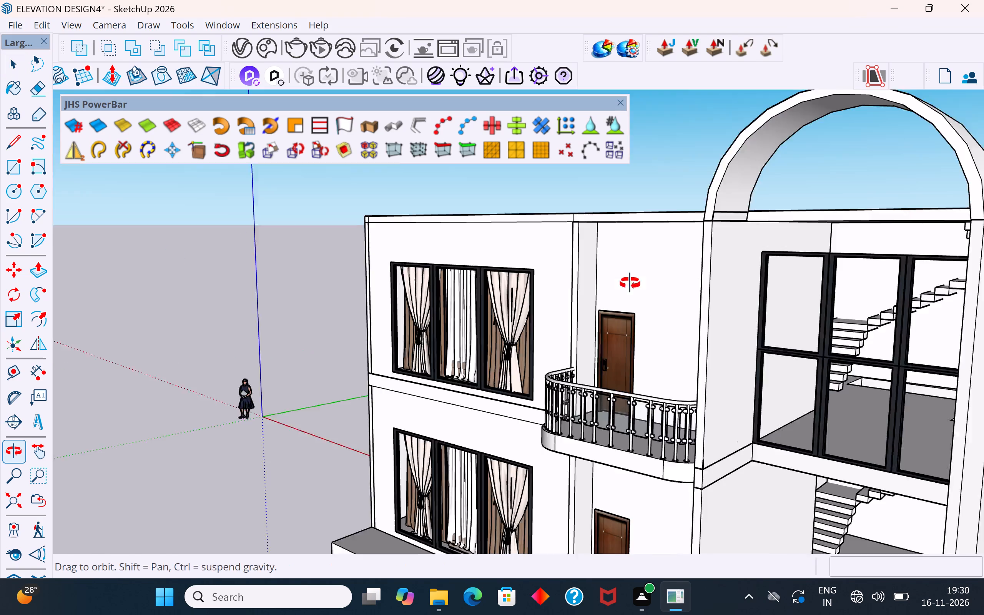
middle_click_drag(630, 283, 736, 281)
scroll(457, 314, "down", 4)
scroll(738, 229, "up", 7)
middle_click_drag(738, 229, 689, 233)
middle_click_drag(701, 262, 343, 372)
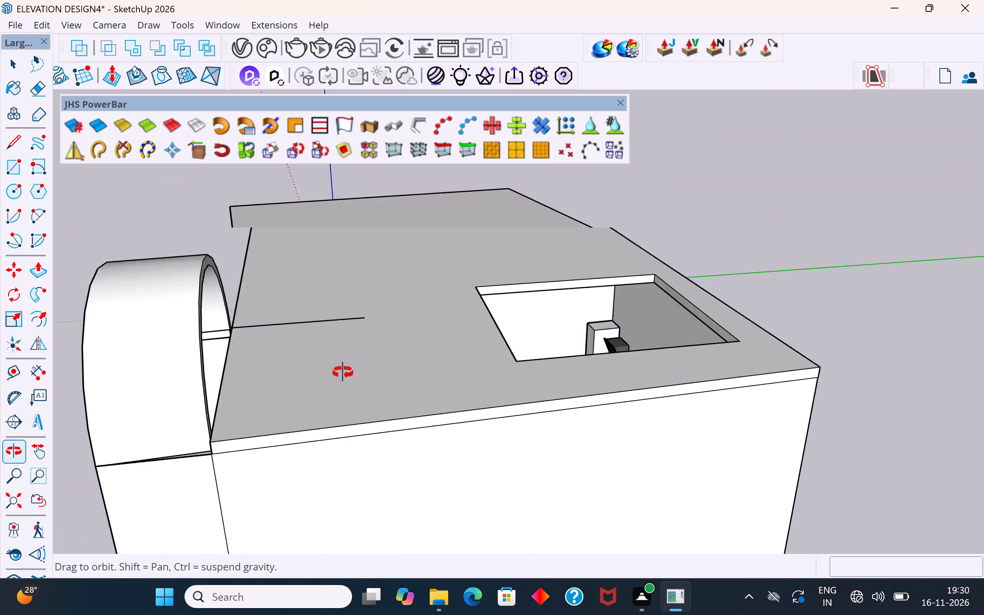
Delete the stray line running across the roof surface from the canopy's far foot.
middle_click_drag(343, 372, 233, 391)
scroll(517, 384, "down", 2)
scroll(323, 315, "up", 4)
left_click(334, 293)
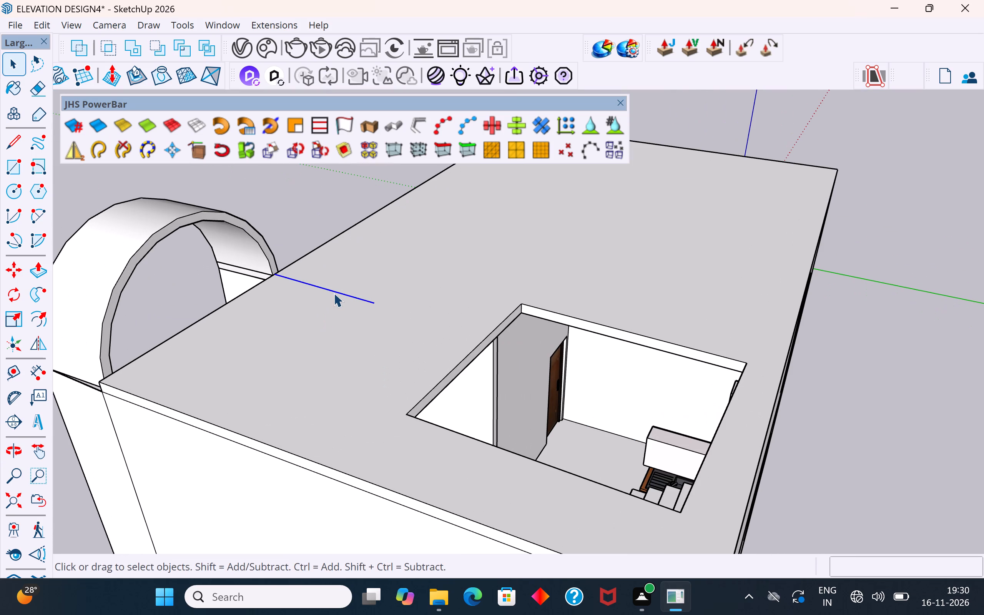
key("Delete")
Examine the canopy's arched end and how its feet meet the roof edge from several angles.
scroll(744, 376, "down", 5)
middle_click_drag(322, 286, 351, 253)
scroll(351, 253, "up", 4)
scroll(377, 385, "up", 3)
middle_click_drag(381, 386, 377, 444)
scroll(377, 444, "up", 1)
scroll(740, 211, "down", 5)
scroll(721, 254, "up", 1)
middle_click_drag(696, 271, 591, 276)
scroll(726, 358, "down", 4)
middle_click_drag(587, 320, 600, 273)
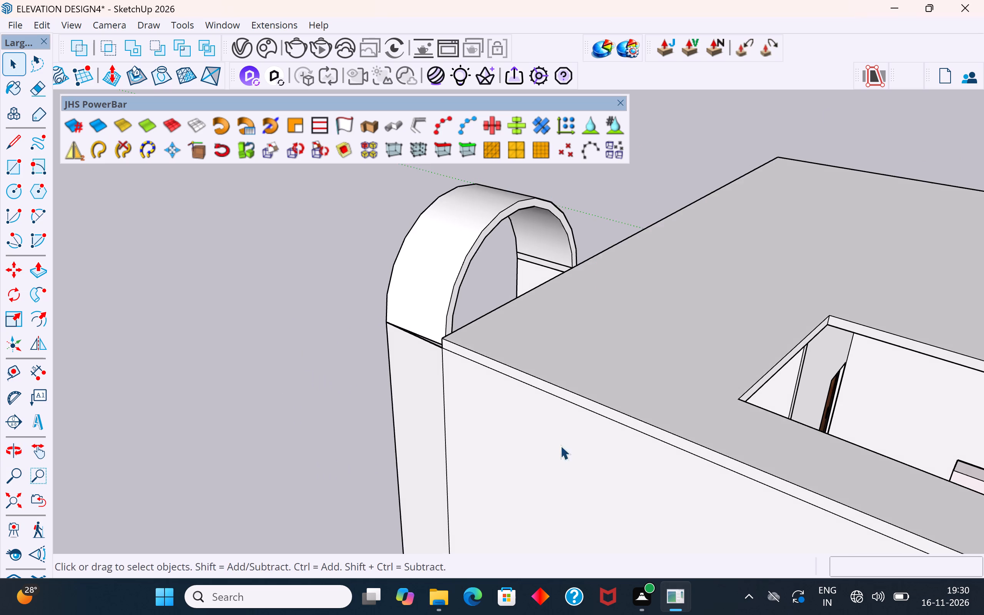
scroll(570, 469, "down", 5)
middle_click_drag(567, 280, 582, 241)
scroll(582, 241, "up", 4)
scroll(462, 417, "up", 4)
middle_click(463, 421)
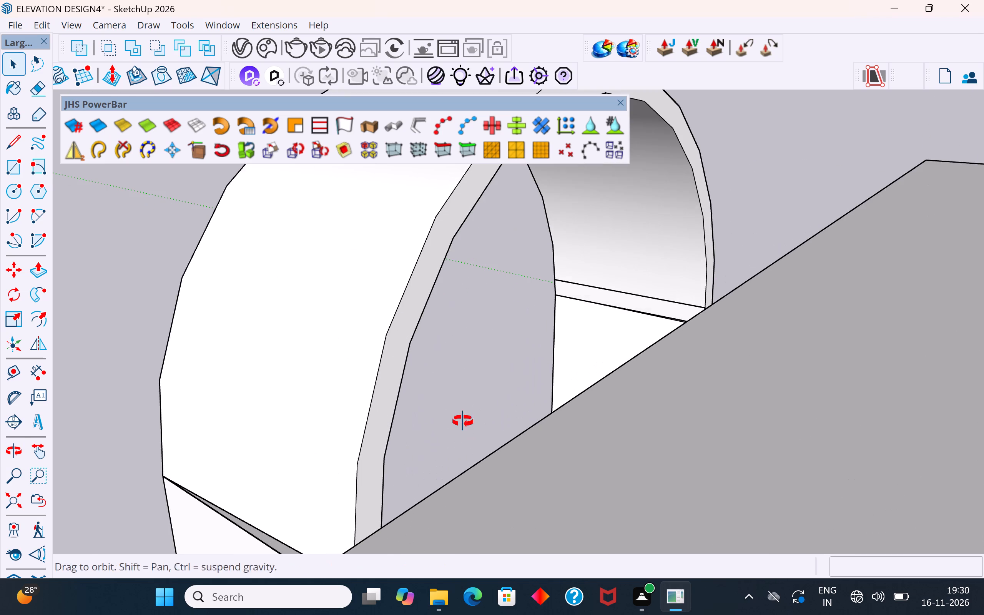
scroll(509, 467, "down", 4)
middle_click_drag(538, 432, 545, 411)
scroll(569, 519, "down", 4)
middle_click_drag(558, 434, 560, 412)
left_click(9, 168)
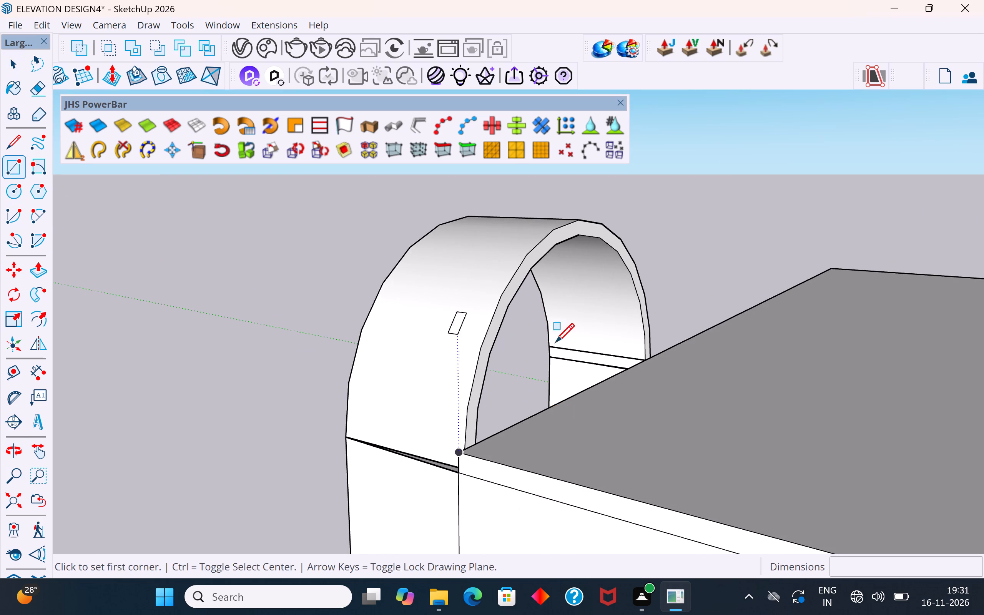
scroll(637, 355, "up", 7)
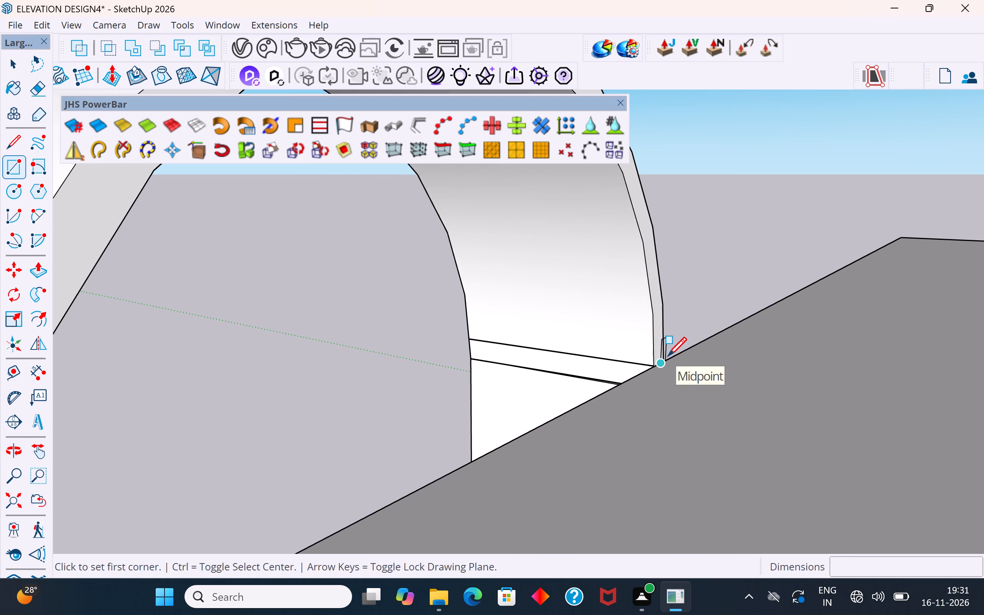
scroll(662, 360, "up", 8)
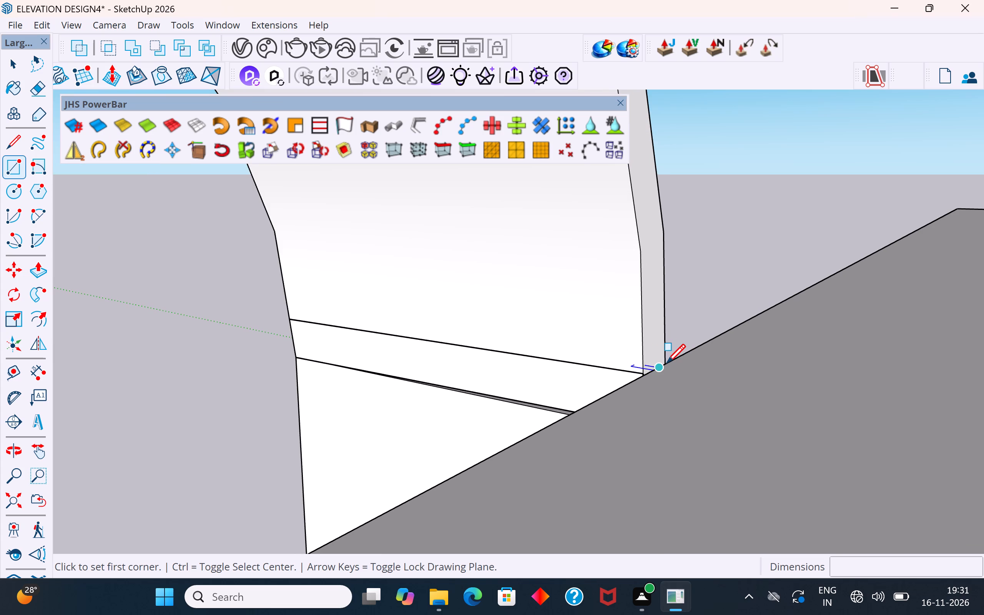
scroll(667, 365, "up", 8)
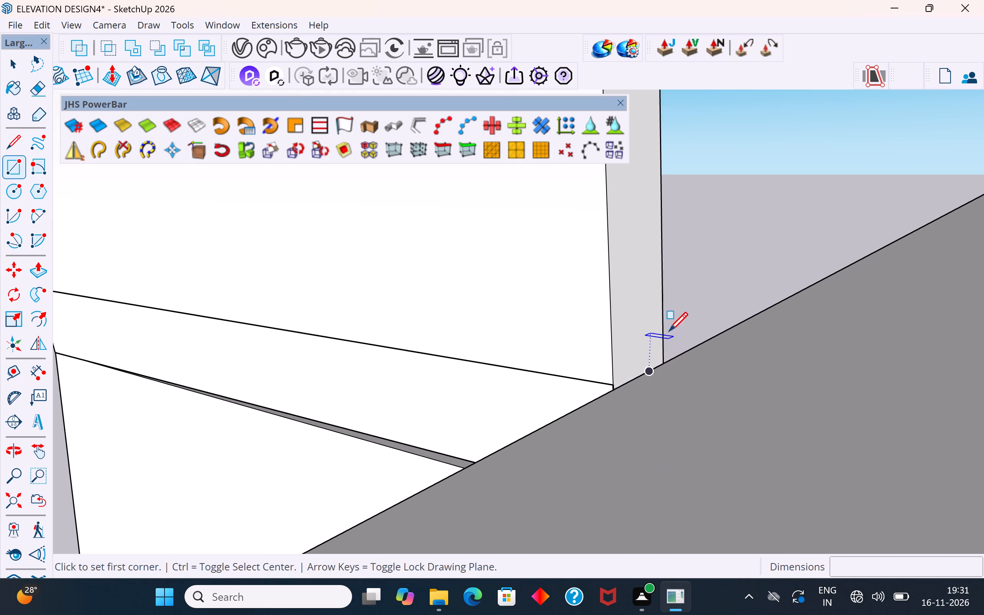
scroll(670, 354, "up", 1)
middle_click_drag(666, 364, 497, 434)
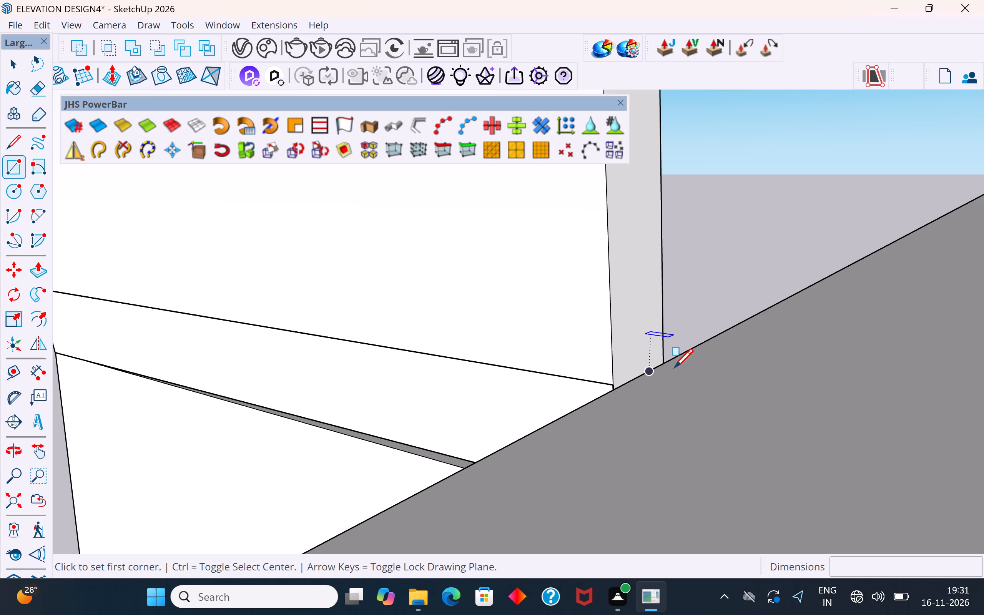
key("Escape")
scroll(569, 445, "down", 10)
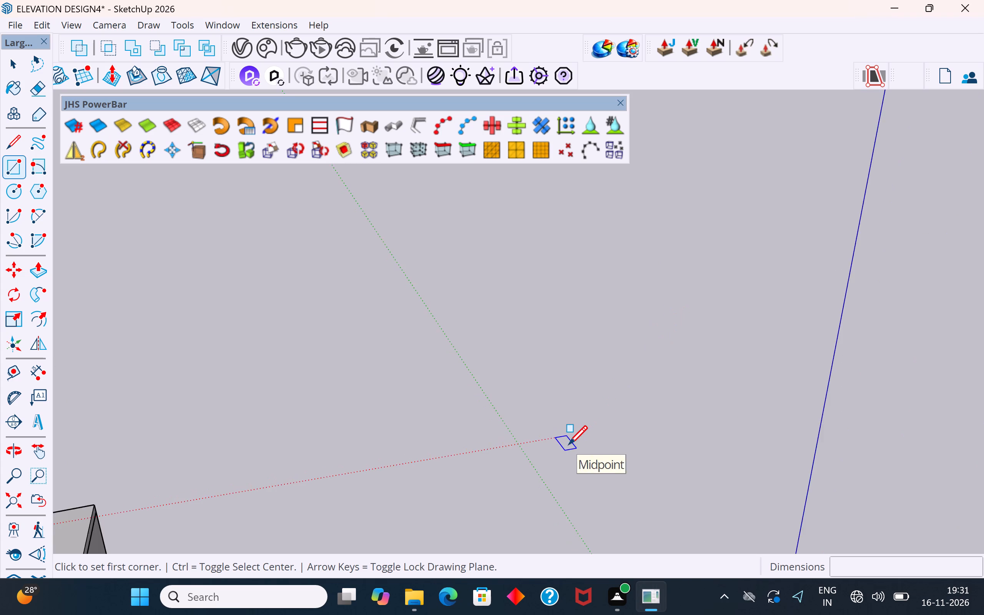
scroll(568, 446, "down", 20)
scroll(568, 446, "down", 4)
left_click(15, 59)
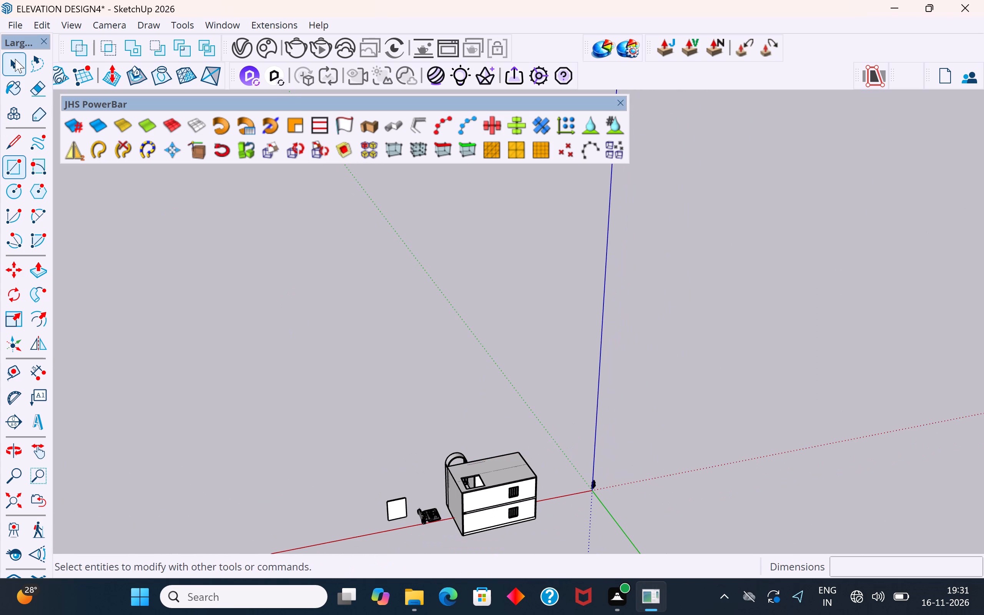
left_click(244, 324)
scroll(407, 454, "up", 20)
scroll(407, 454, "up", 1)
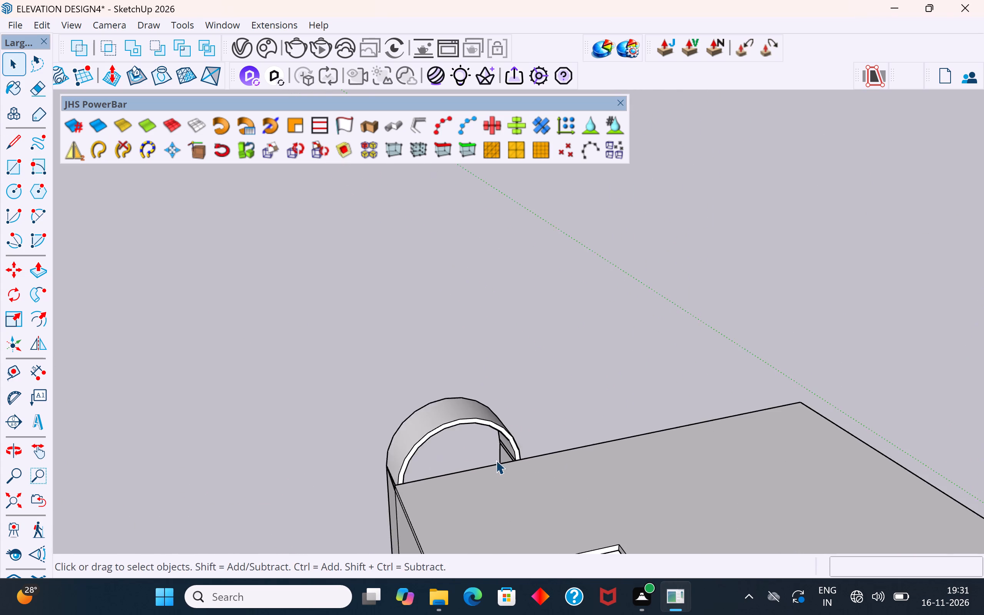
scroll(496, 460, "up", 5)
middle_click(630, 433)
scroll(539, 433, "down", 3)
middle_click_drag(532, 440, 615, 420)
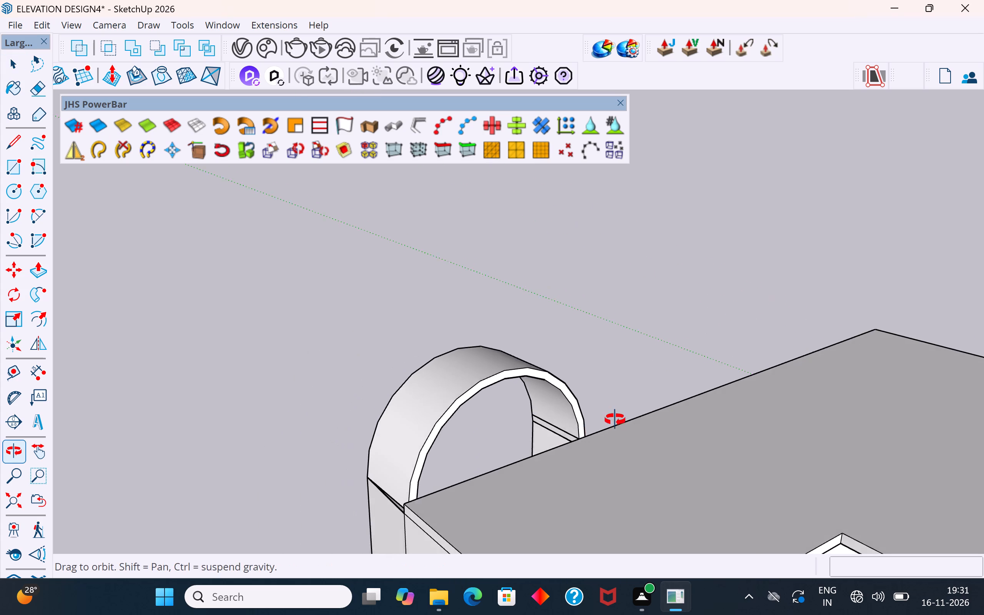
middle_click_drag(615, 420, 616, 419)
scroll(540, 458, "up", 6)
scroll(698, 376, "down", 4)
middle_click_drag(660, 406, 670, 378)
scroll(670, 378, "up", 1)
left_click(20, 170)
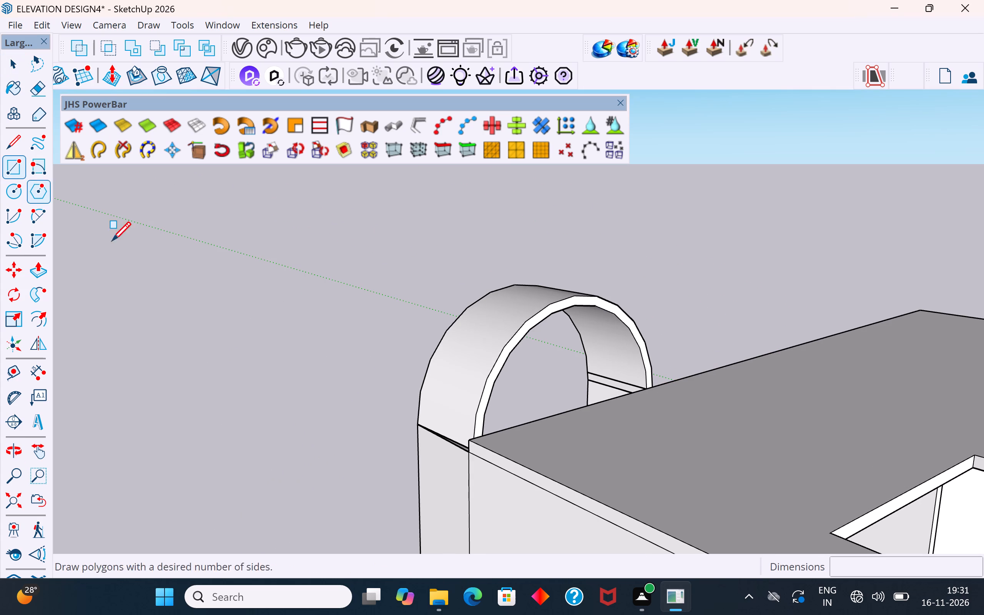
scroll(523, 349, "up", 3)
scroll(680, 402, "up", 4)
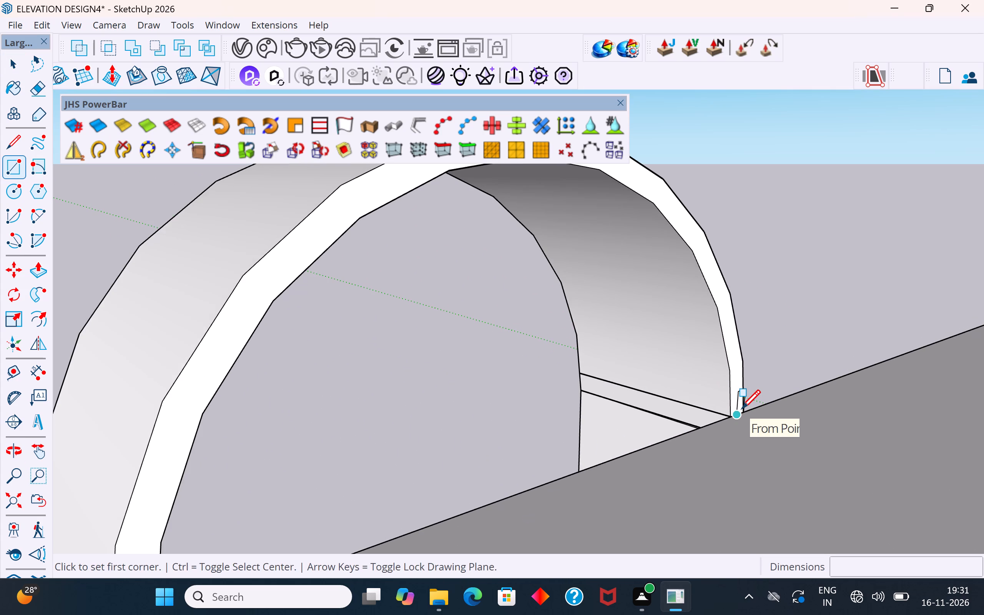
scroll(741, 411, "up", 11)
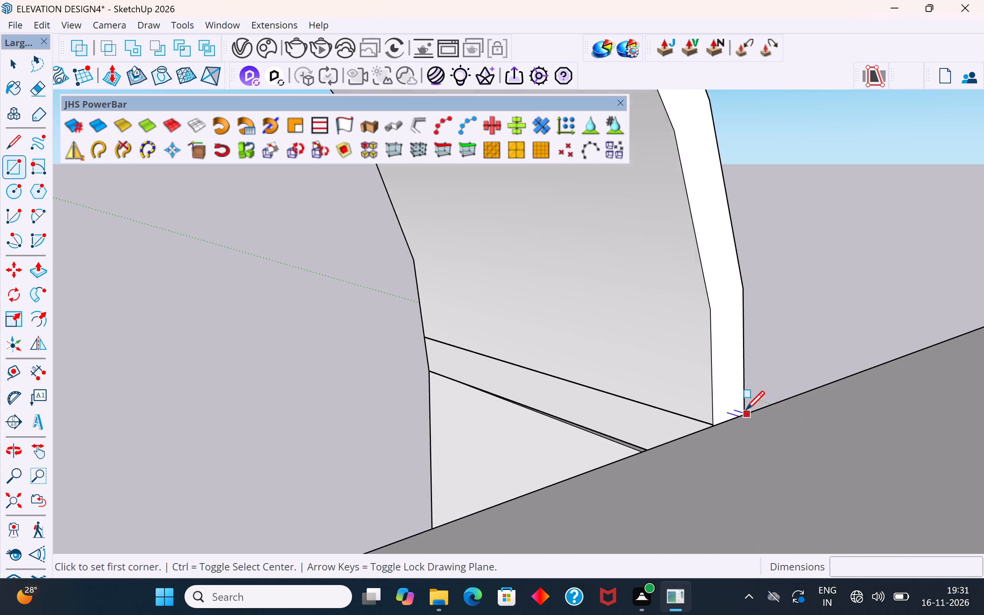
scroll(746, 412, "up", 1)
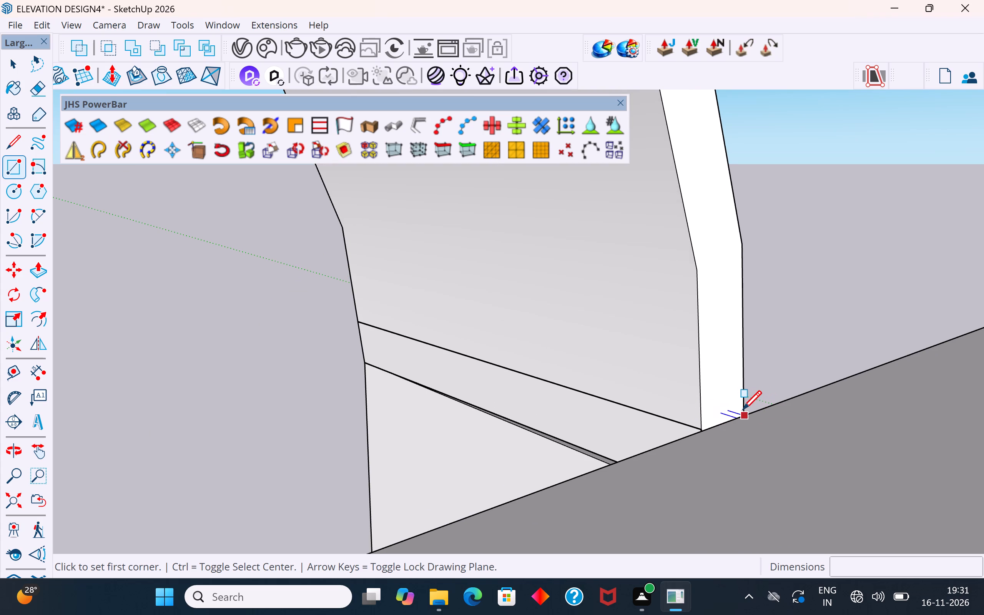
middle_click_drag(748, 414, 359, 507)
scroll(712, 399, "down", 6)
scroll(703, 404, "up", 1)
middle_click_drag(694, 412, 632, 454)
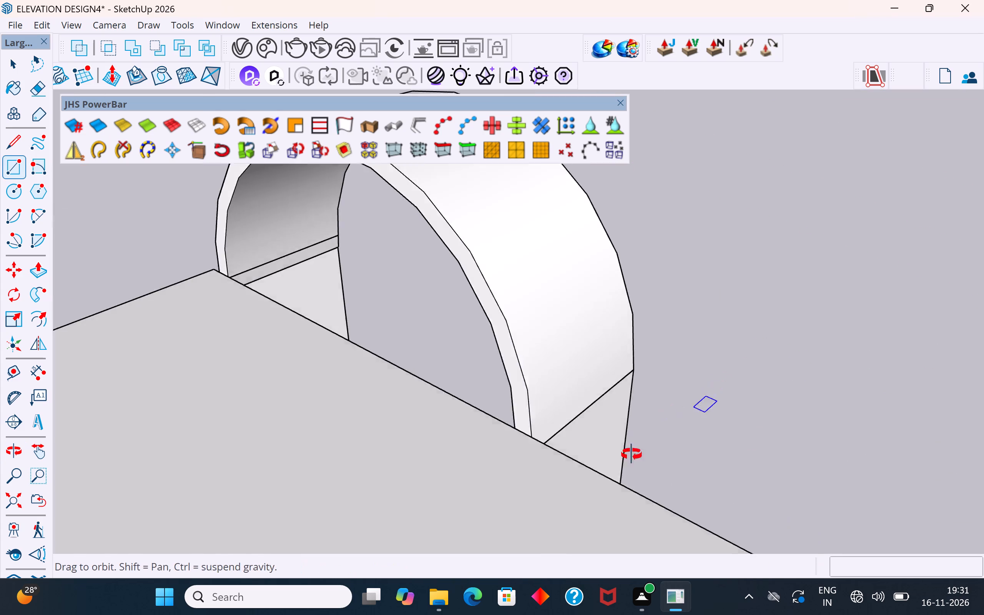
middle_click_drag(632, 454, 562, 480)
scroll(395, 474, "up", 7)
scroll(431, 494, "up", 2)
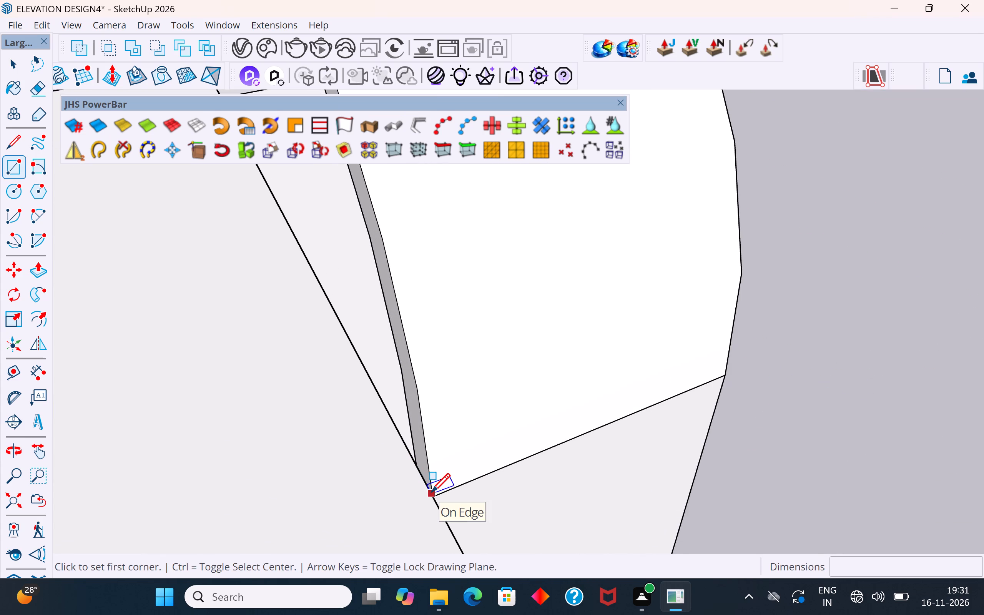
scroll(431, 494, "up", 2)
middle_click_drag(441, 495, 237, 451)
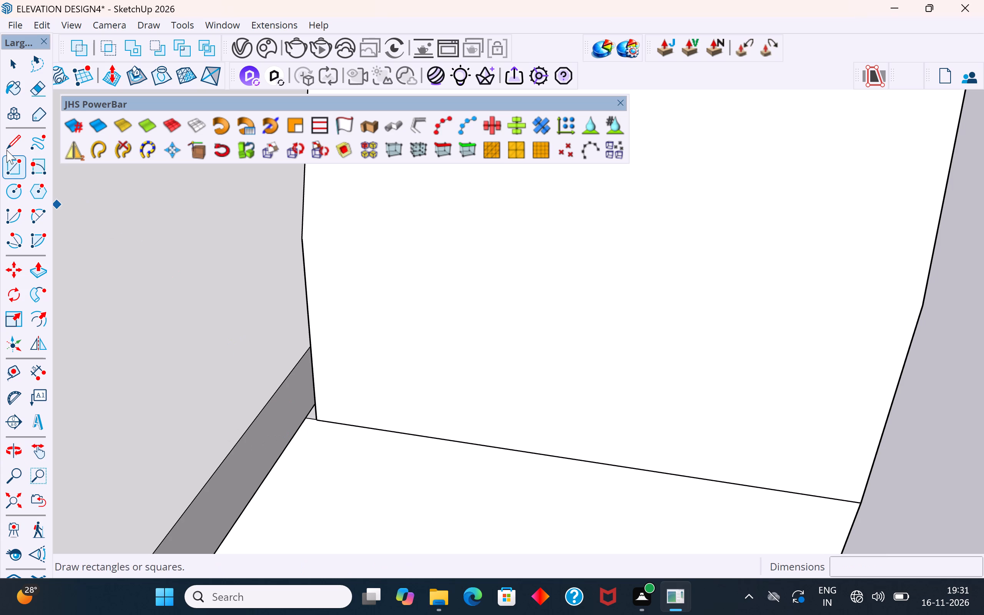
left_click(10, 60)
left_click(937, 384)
Open the canopy group for editing and extend its arched end face about 1 7/16" toward the roof edge with Push/Pull.
middle_click_drag(351, 465, 635, 425)
scroll(558, 442, "up", 1)
middle_click_drag(545, 451, 388, 478)
scroll(279, 470, "up", 4)
scroll(301, 426, "up", 2)
middle_click_drag(271, 421, 286, 420)
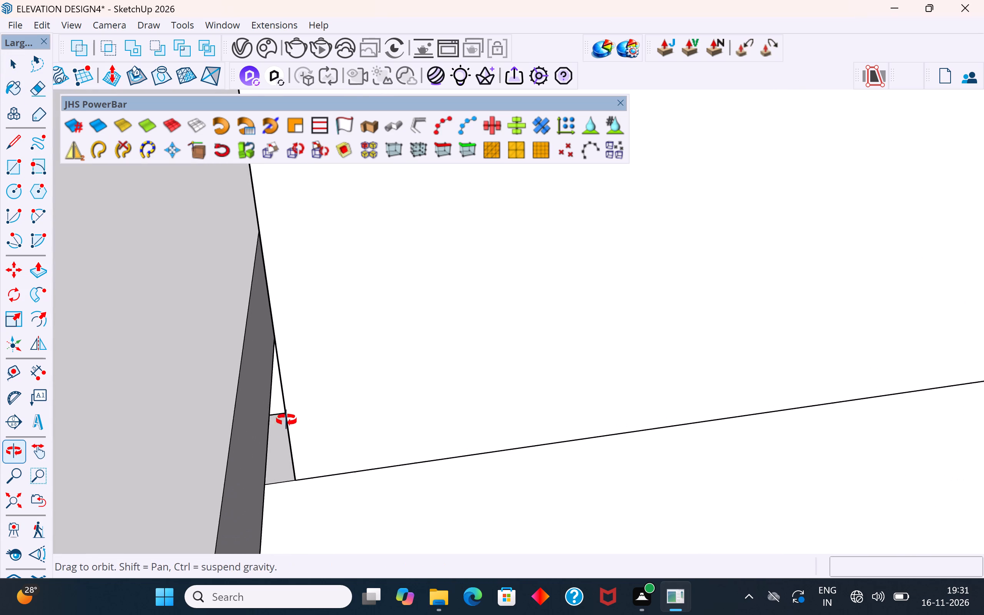
middle_click_drag(286, 420, 341, 402)
left_click(277, 422)
double_click(278, 422)
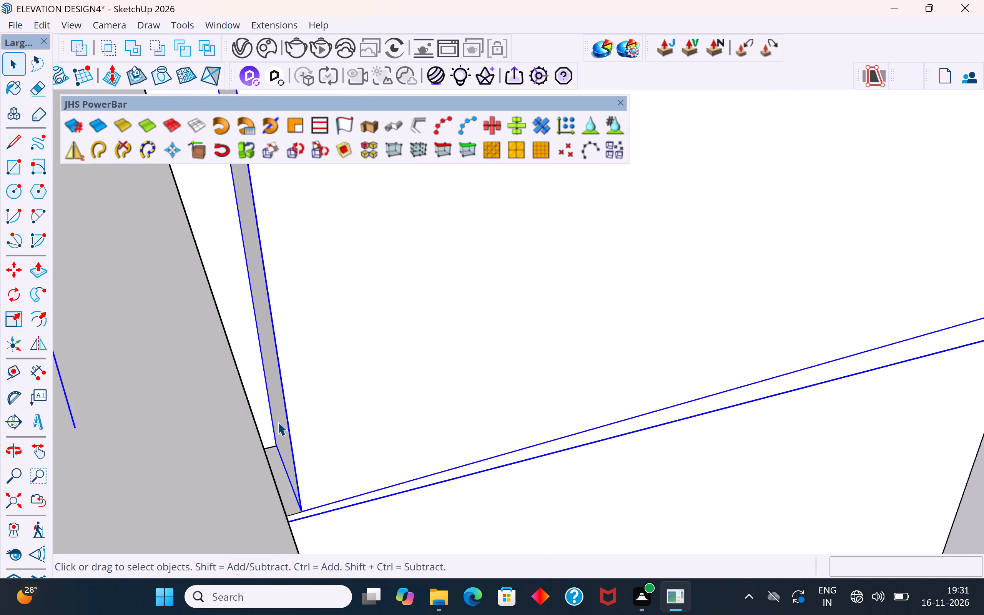
left_click(278, 424)
left_click(273, 399)
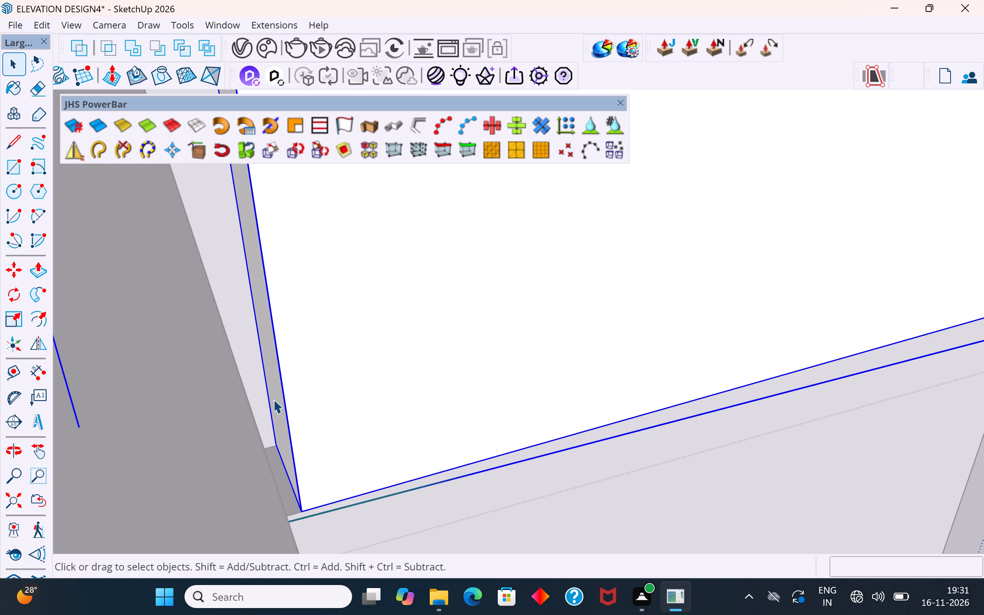
triple_click(273, 399)
left_click(274, 412)
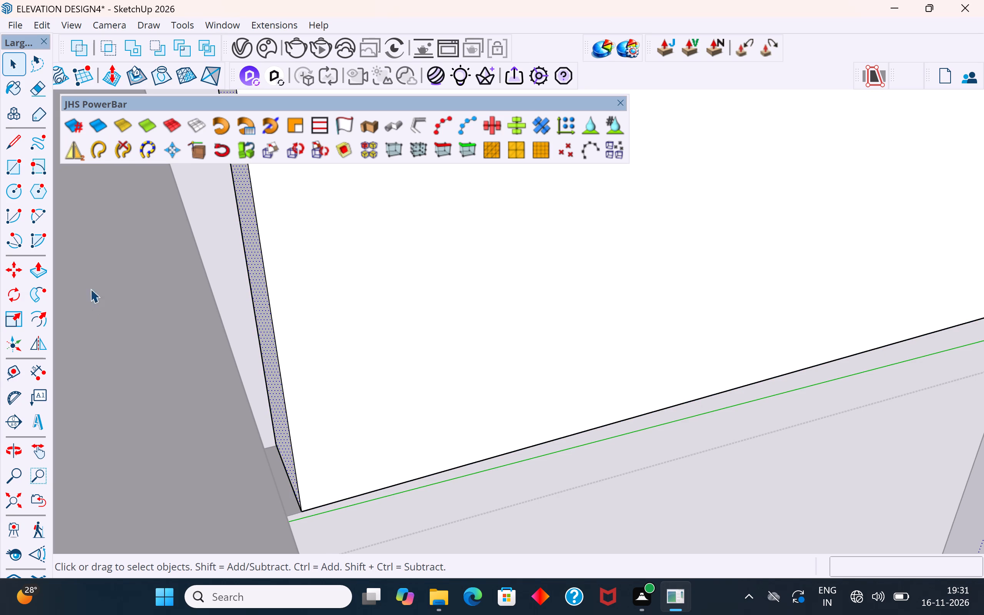
left_click(36, 270)
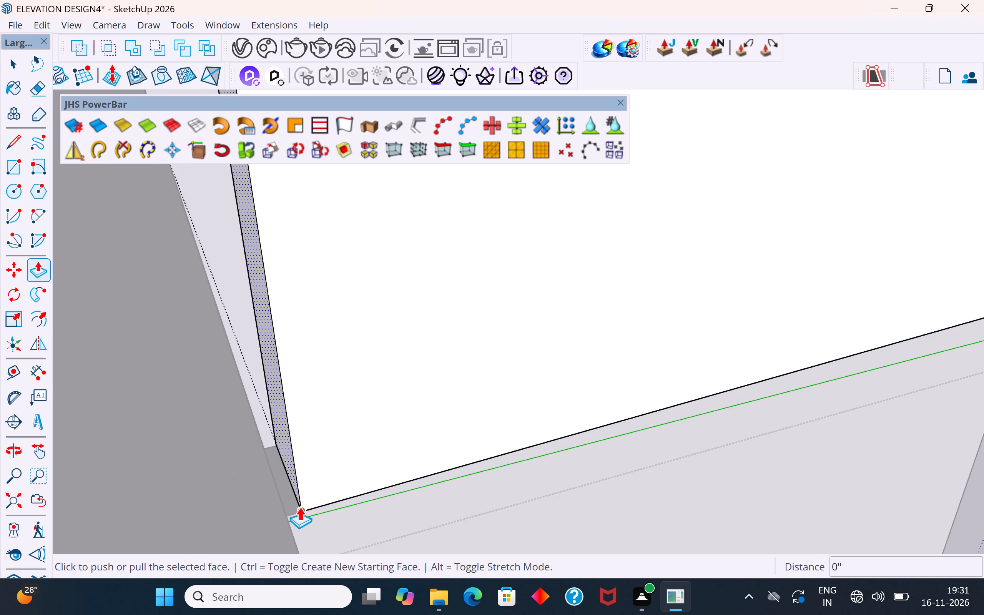
left_click(299, 507)
left_click(282, 515)
Draw a vertical rectangle about 13' 1/8" by 7' 1/8" inside the canopy group from the arched end's far outer foot corner, perpendicular to the green axis.
scroll(354, 470, "down", 8)
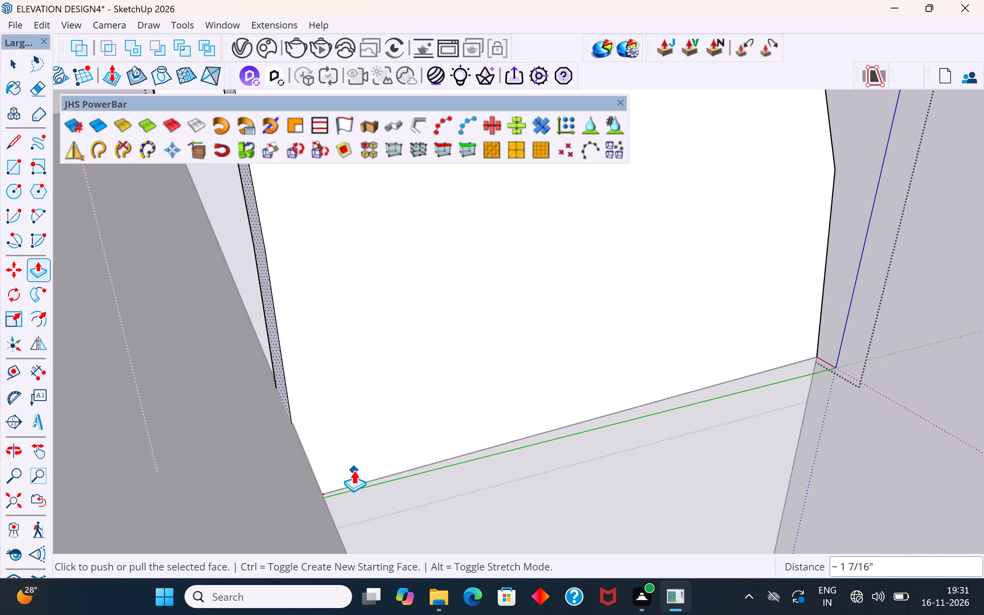
scroll(354, 470, "down", 10)
middle_click_drag(354, 470, 553, 469)
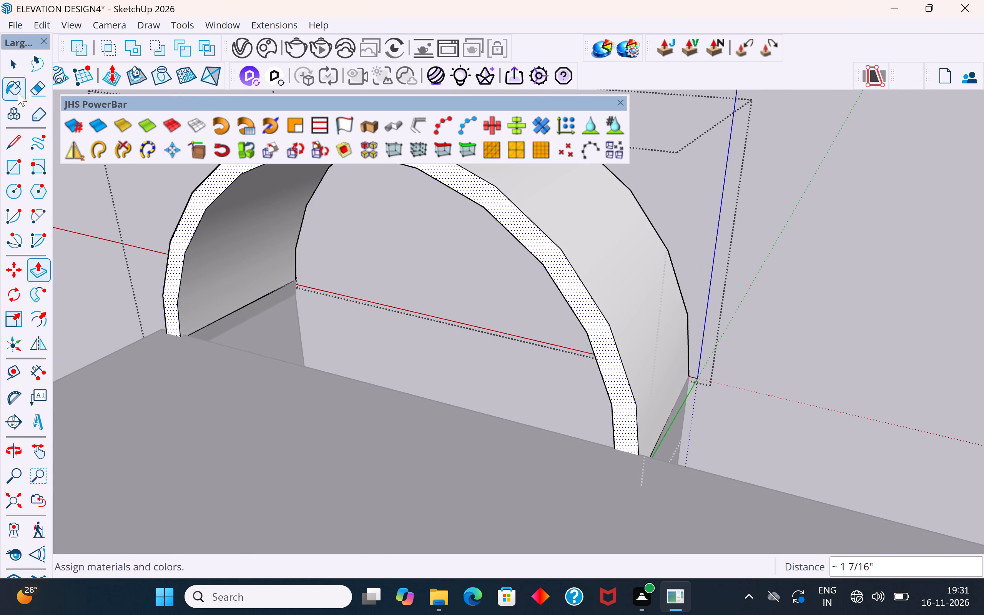
left_click(17, 59)
left_click(18, 167)
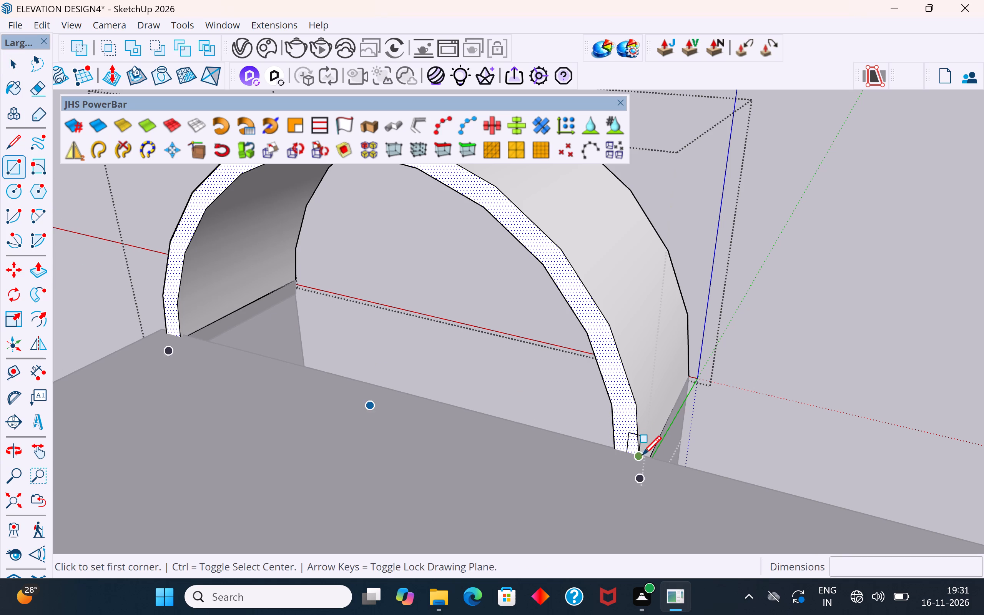
left_click(638, 454)
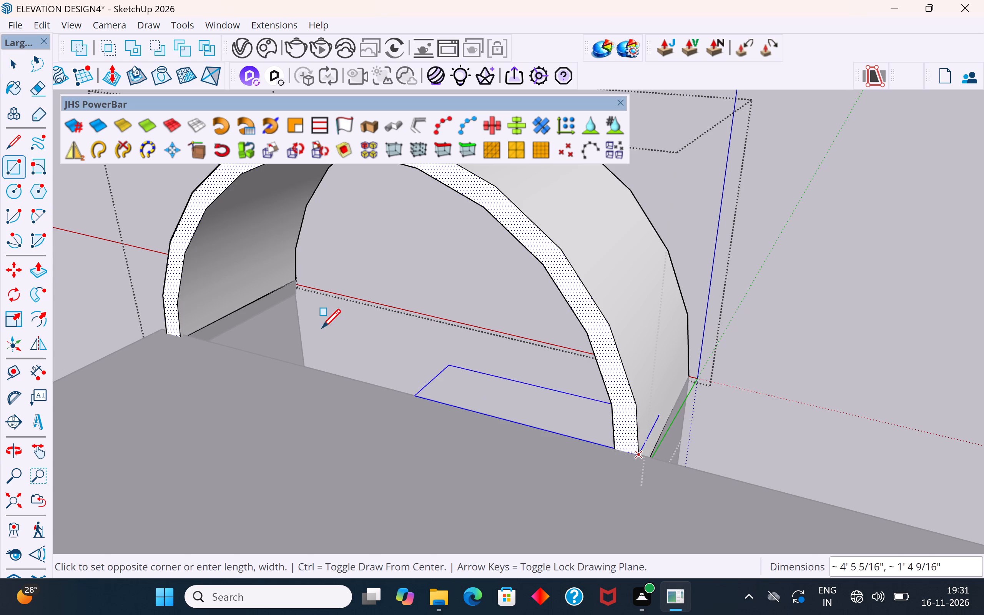
scroll(195, 304, "down", 2)
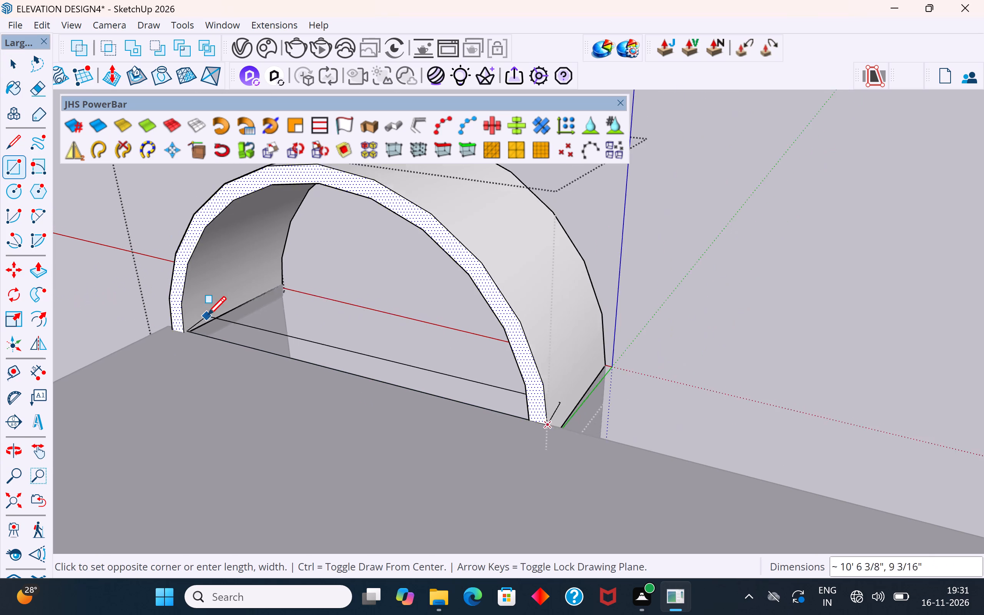
middle_click_drag(214, 321, 430, 316)
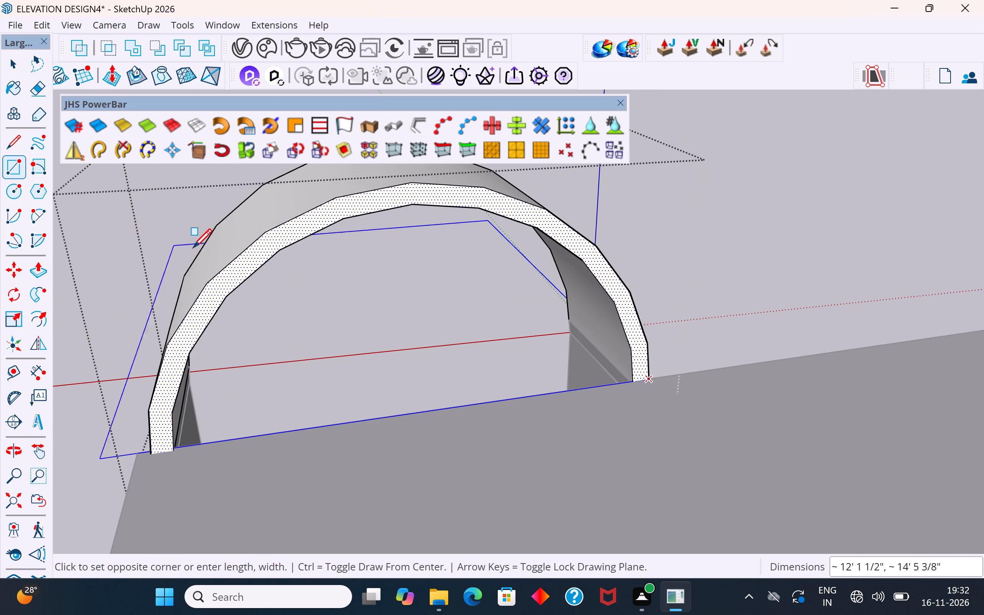
middle_click_drag(202, 251, 490, 234)
scroll(490, 234, "up", 1)
scroll(486, 234, "down", 5)
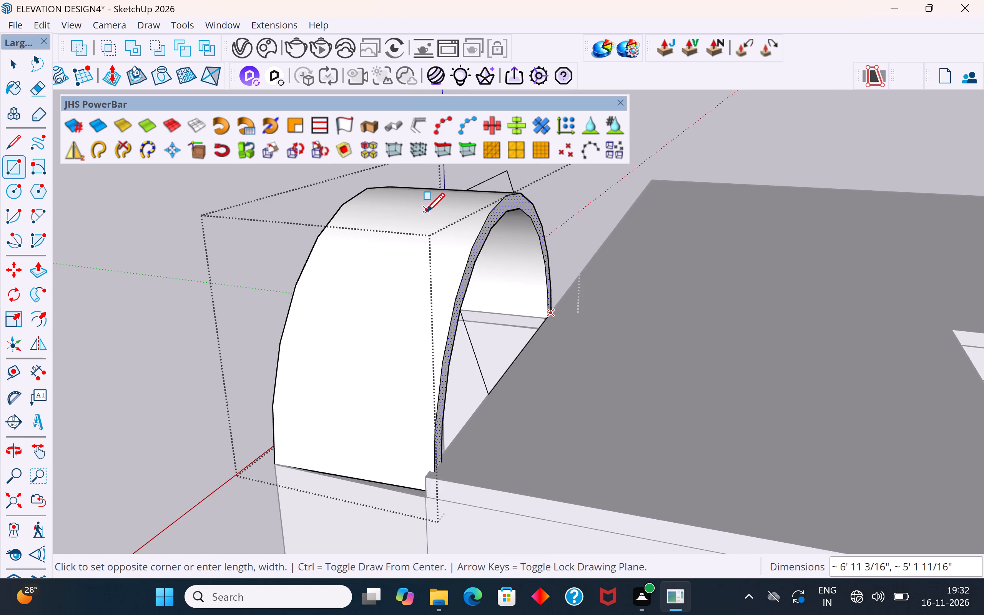
key("Right")
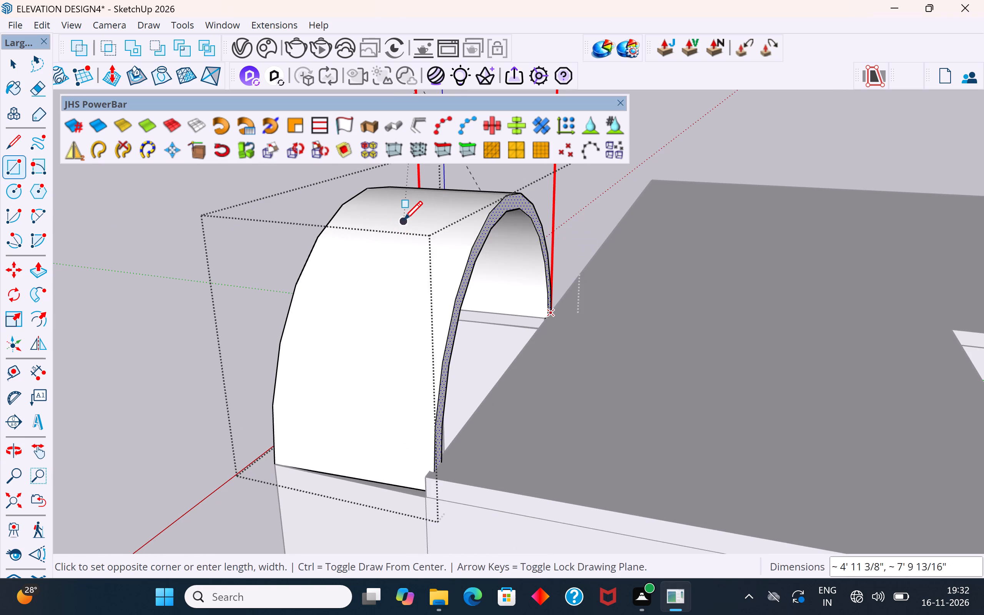
key("Left")
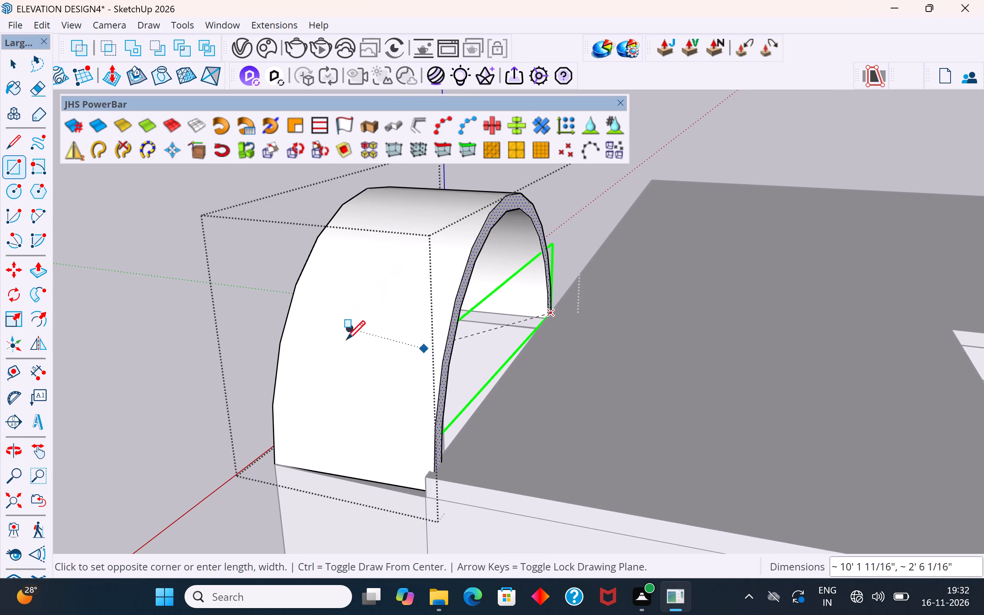
scroll(358, 268, "down", 4)
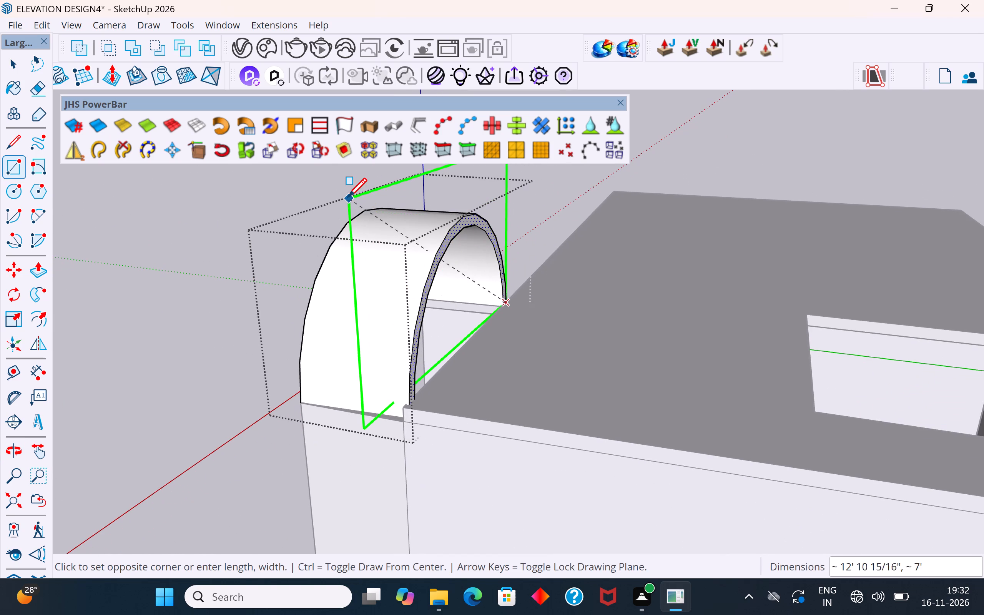
left_click(347, 199)
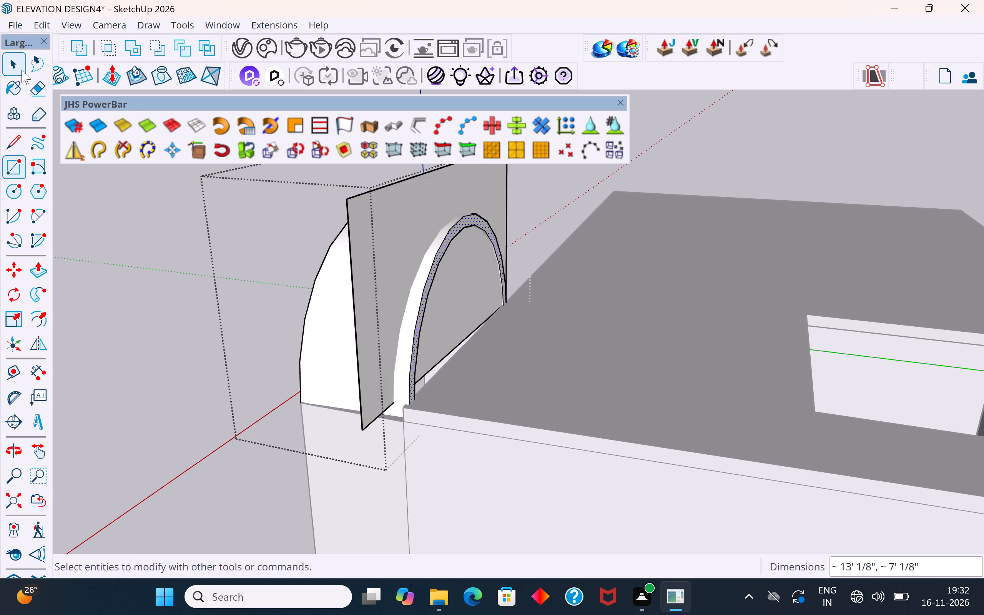
Make the vertical rectangle at the canopy's arched end, with its edges, into its own group.
left_click(20, 70)
left_click(85, 272)
triple_click(370, 331)
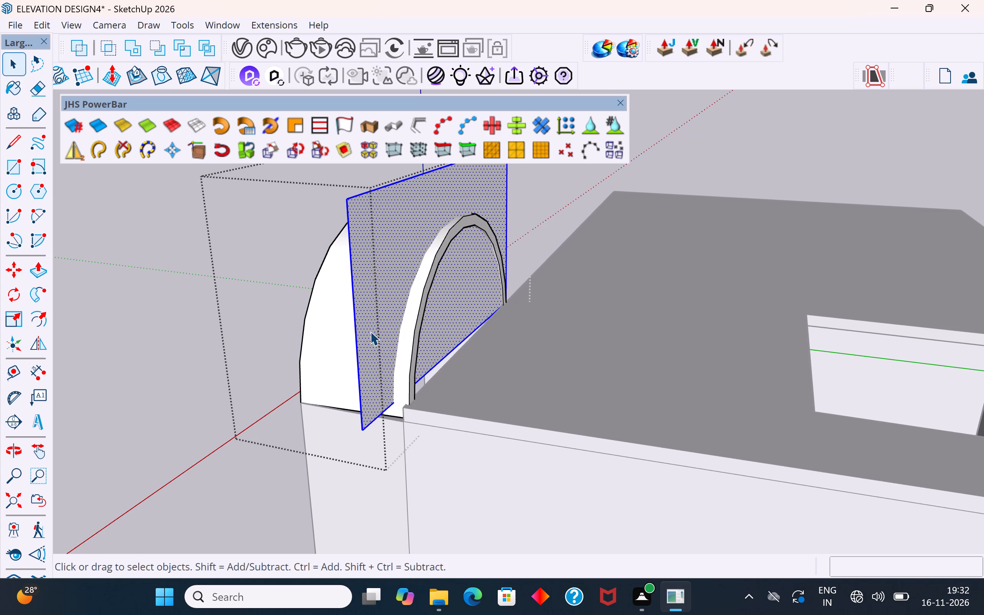
right_click(367, 359)
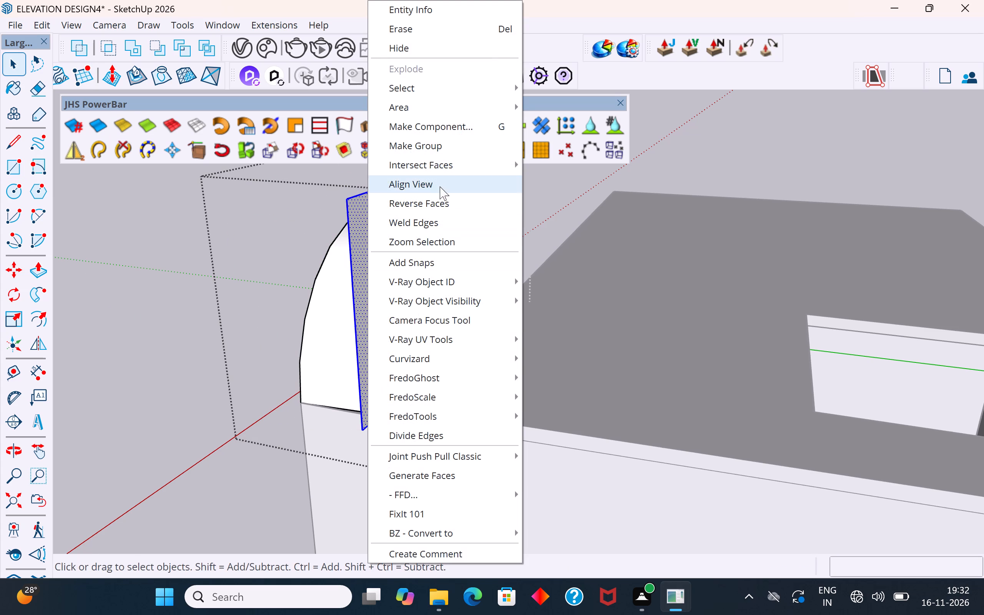
left_click(449, 144)
Rotate the canopy group with its rectangle about 2.2° around the arch's far outer foot corner to align with the roof edge.
left_click(535, 231)
left_click(391, 345)
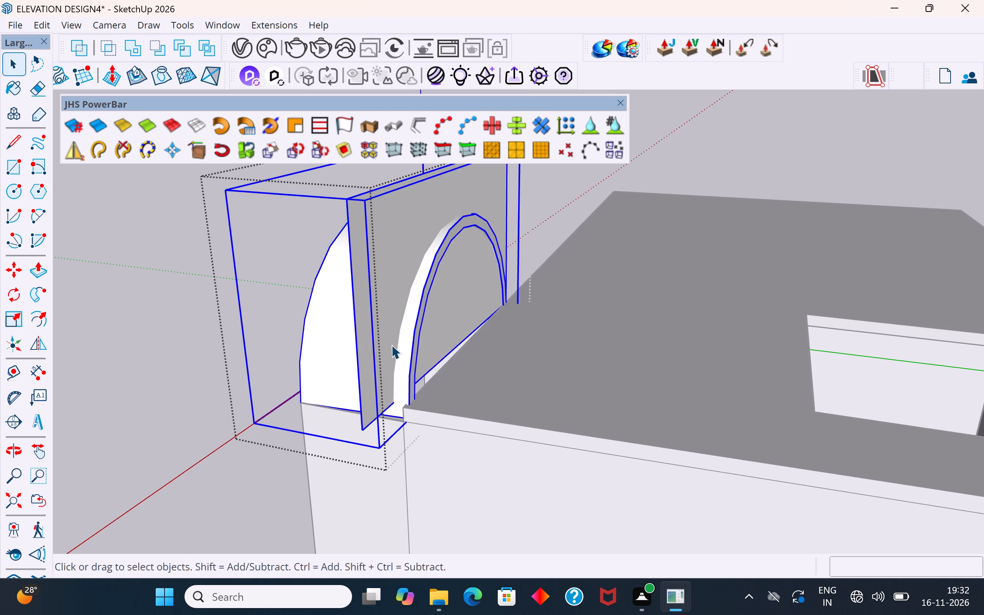
scroll(395, 384, "up", 8)
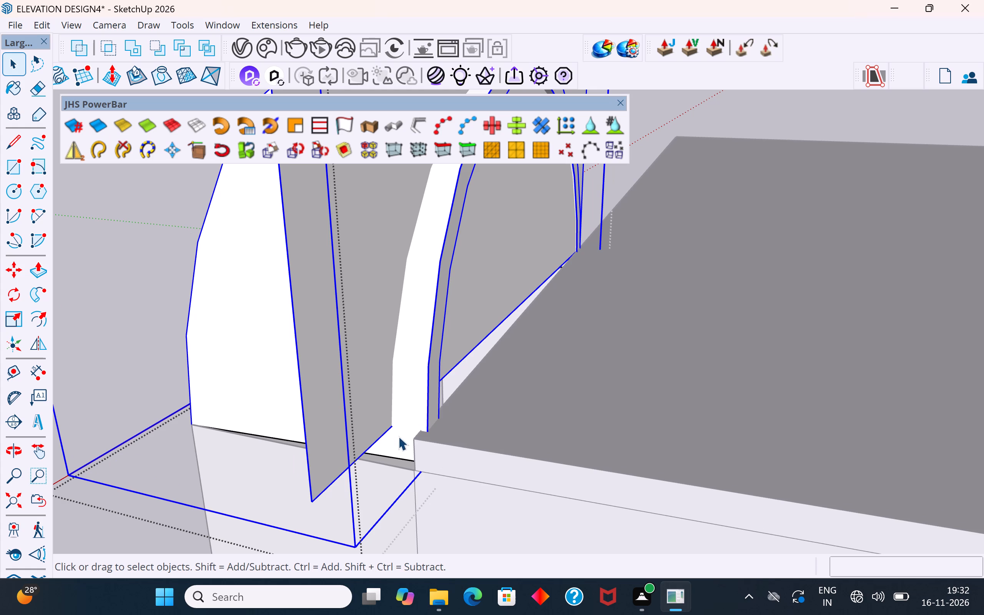
scroll(442, 532, "down", 6)
middle_click_drag(801, 329, 577, 404)
scroll(801, 403, "down", 3)
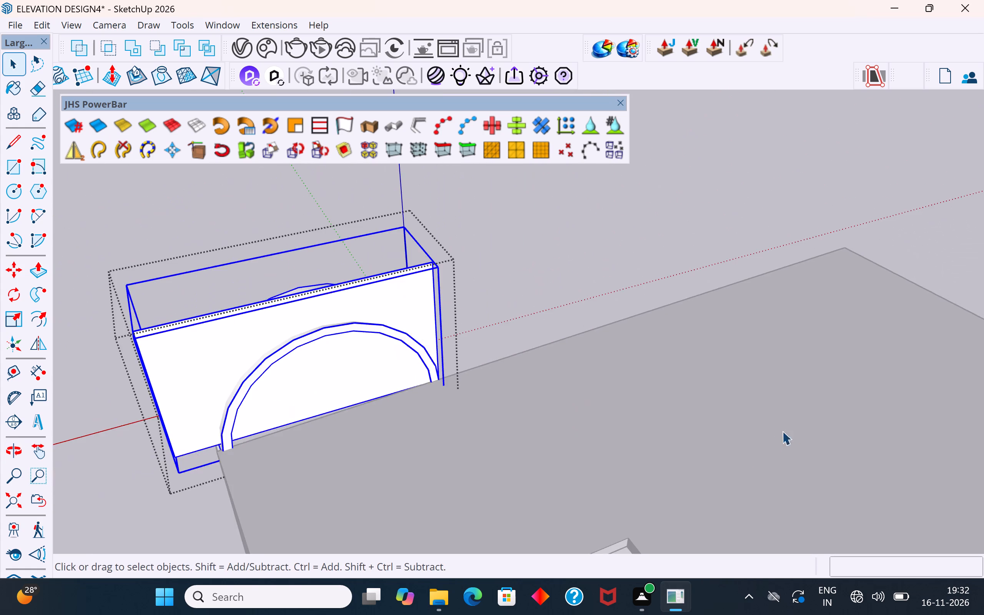
middle_click_drag(781, 431, 575, 514)
scroll(952, 412, "down", 4)
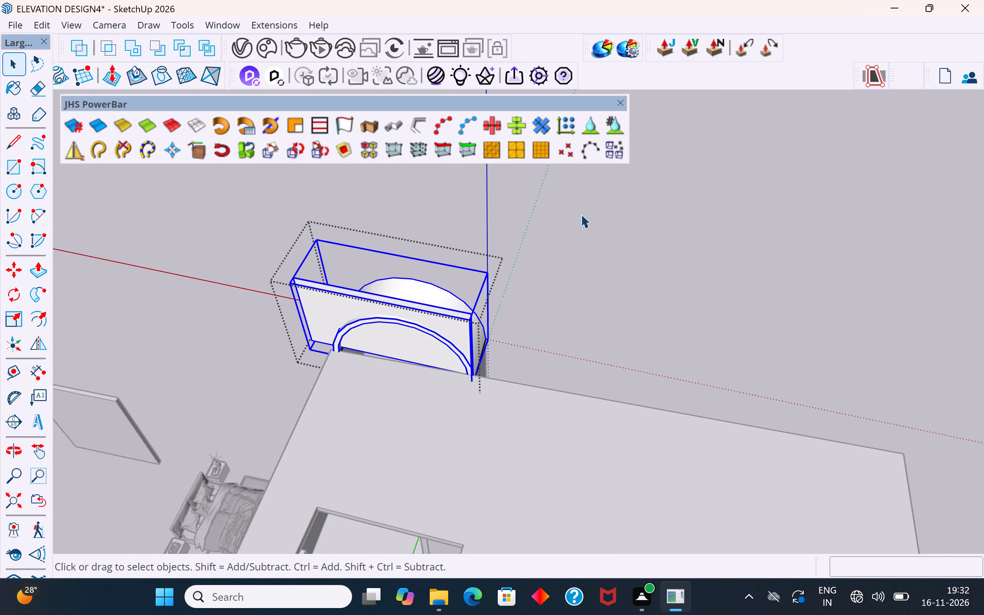
left_click(19, 297)
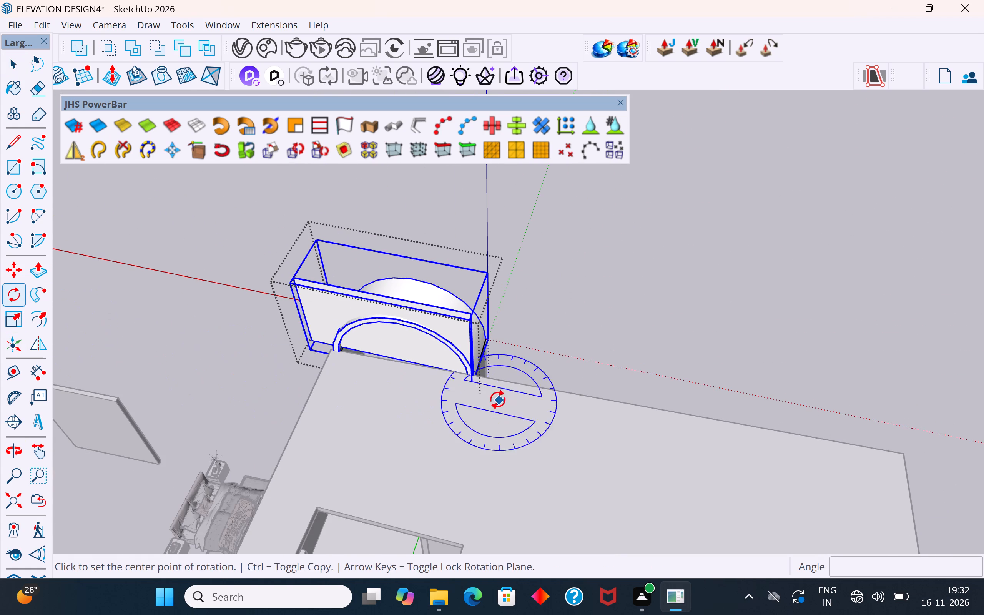
scroll(472, 386, "up", 4)
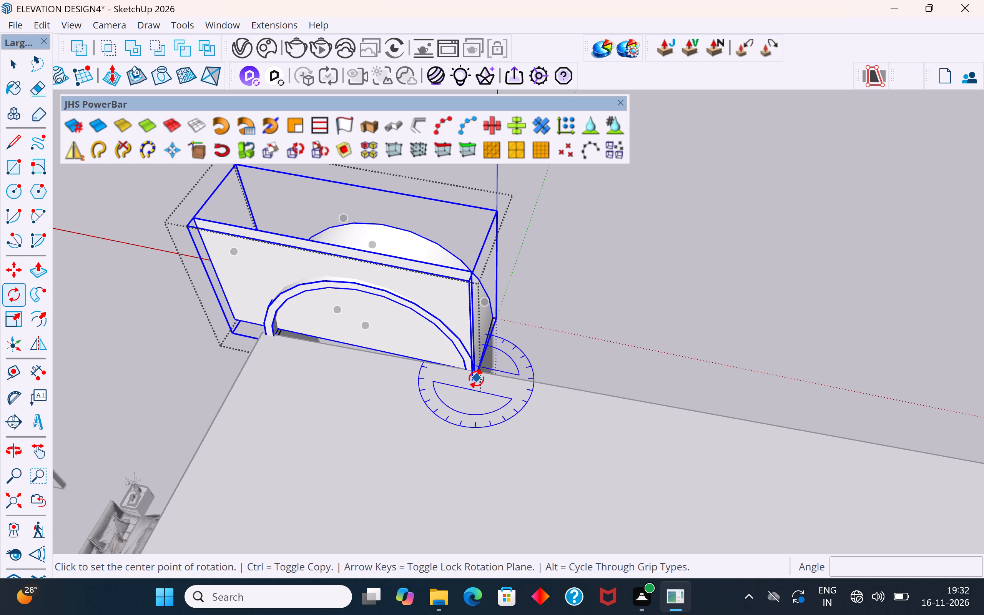
scroll(476, 378, "up", 9)
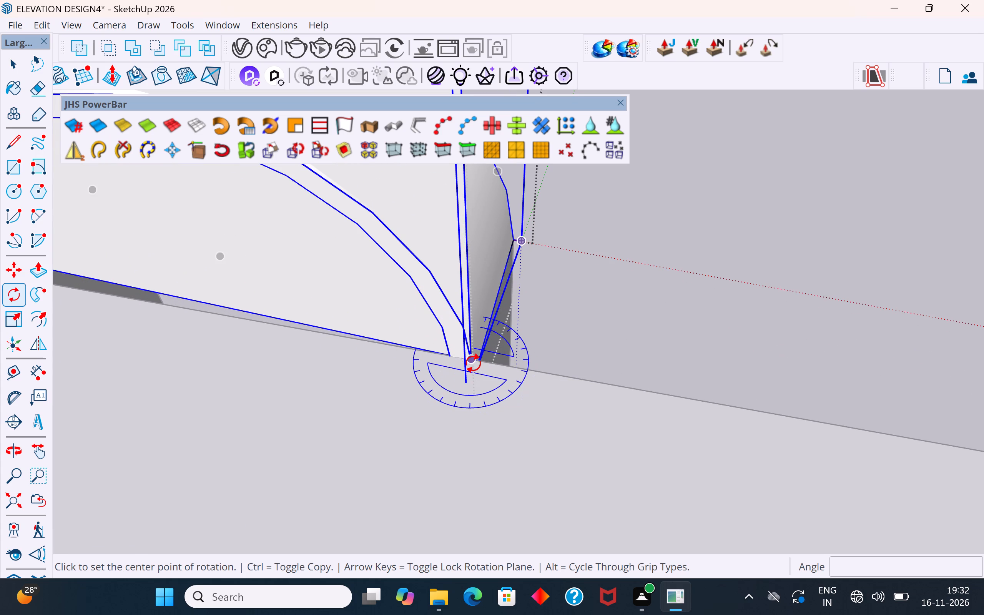
left_click(473, 363)
scroll(473, 363, "down", 8)
scroll(243, 312, "up", 4)
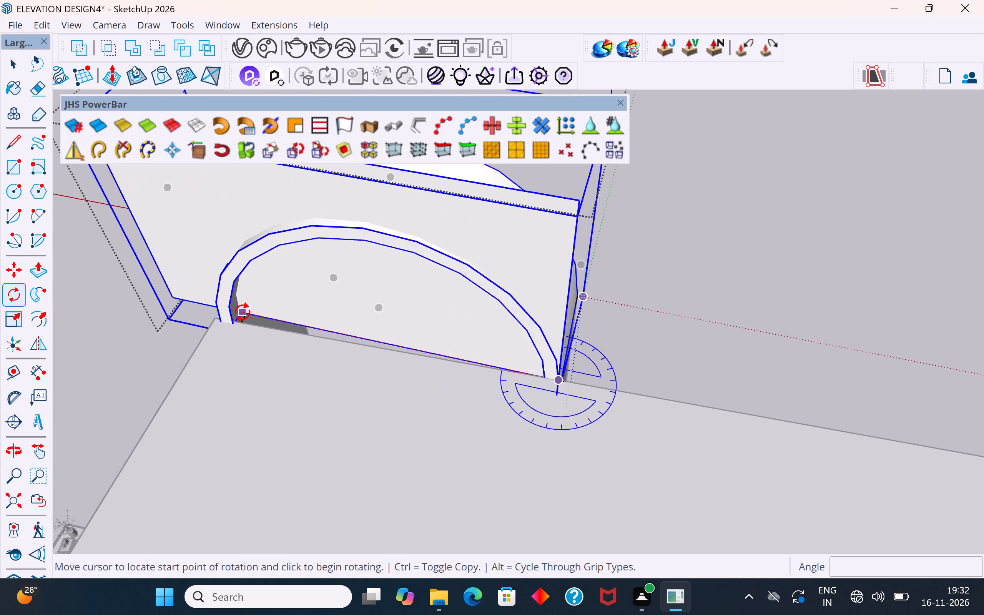
left_click(242, 311)
left_click(233, 325)
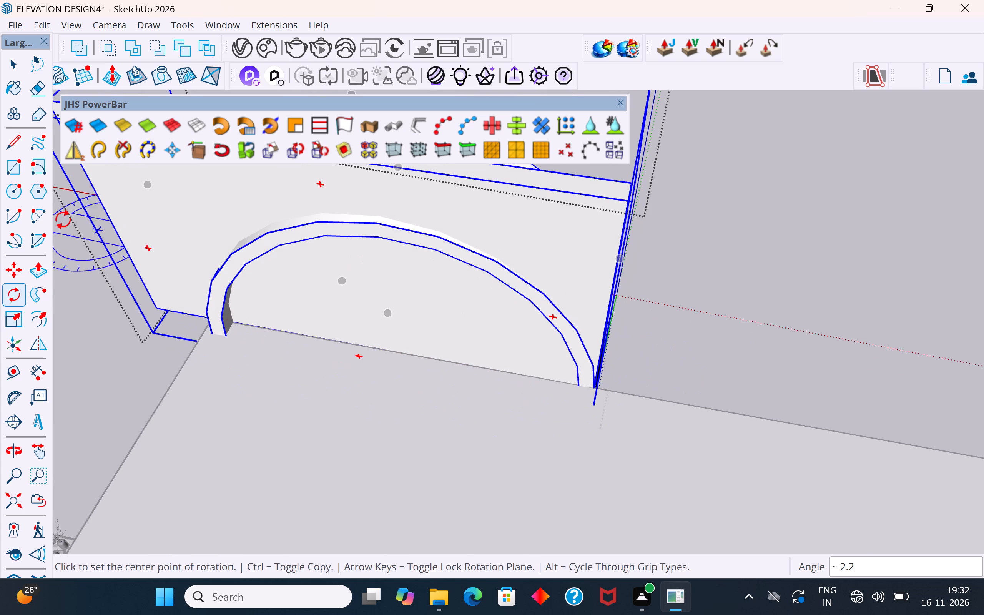
left_click(13, 65)
left_click(748, 268)
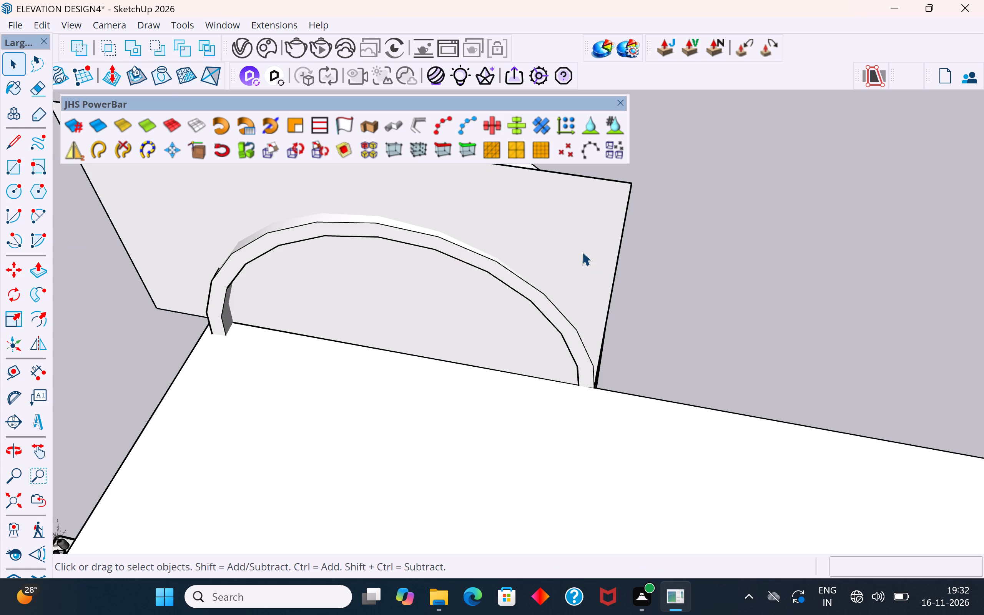
Explode the canopy's outer group, the nested canopy group and the rectangle group into loose geometry.
left_click(582, 252)
middle_click_drag(592, 285, 794, 234)
right_click(546, 276)
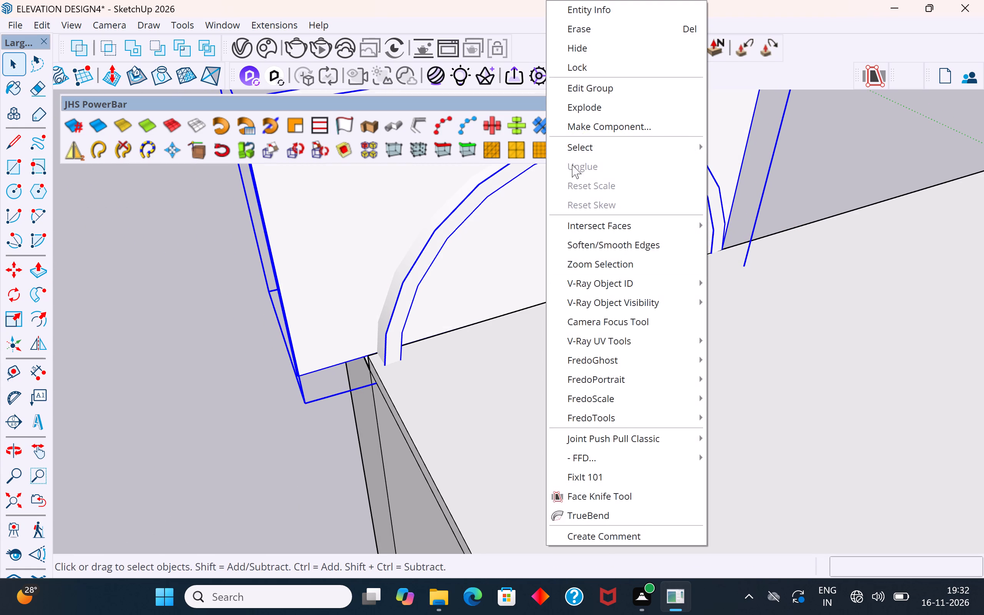
left_click(591, 101)
left_click(785, 180)
left_click(566, 238)
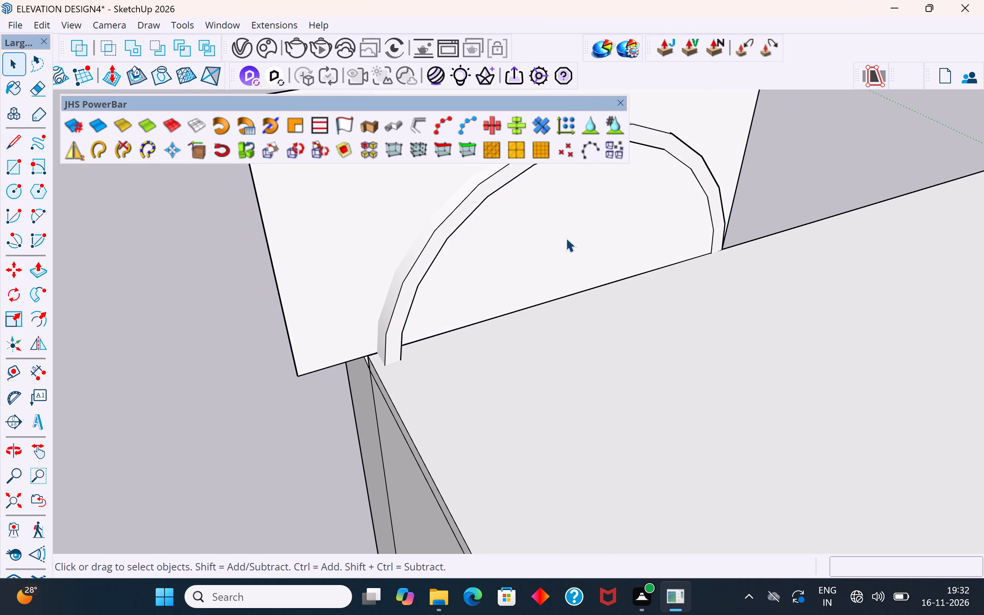
right_click(566, 238)
left_click(608, 104)
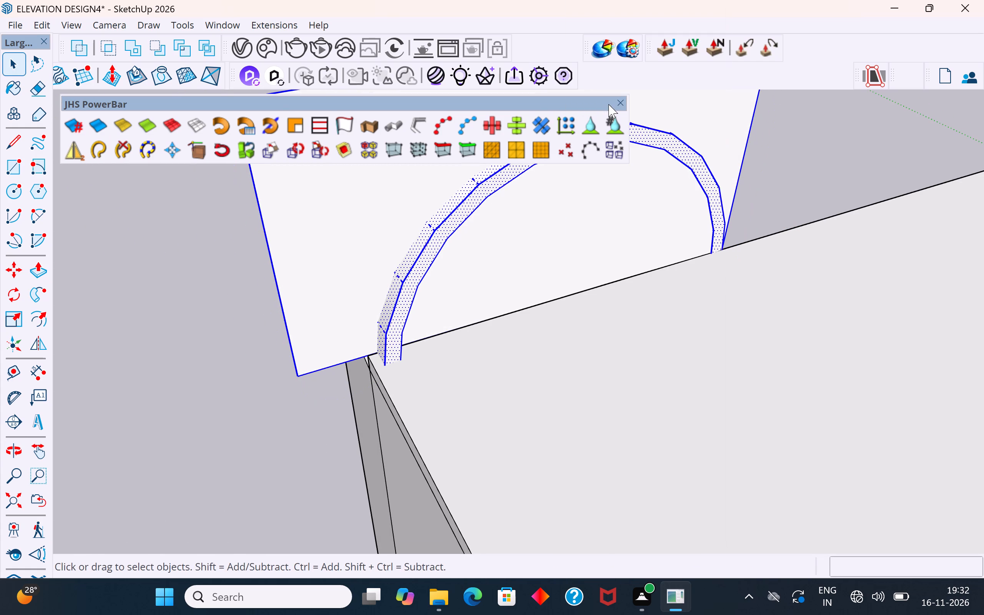
left_click(811, 159)
left_click(616, 214)
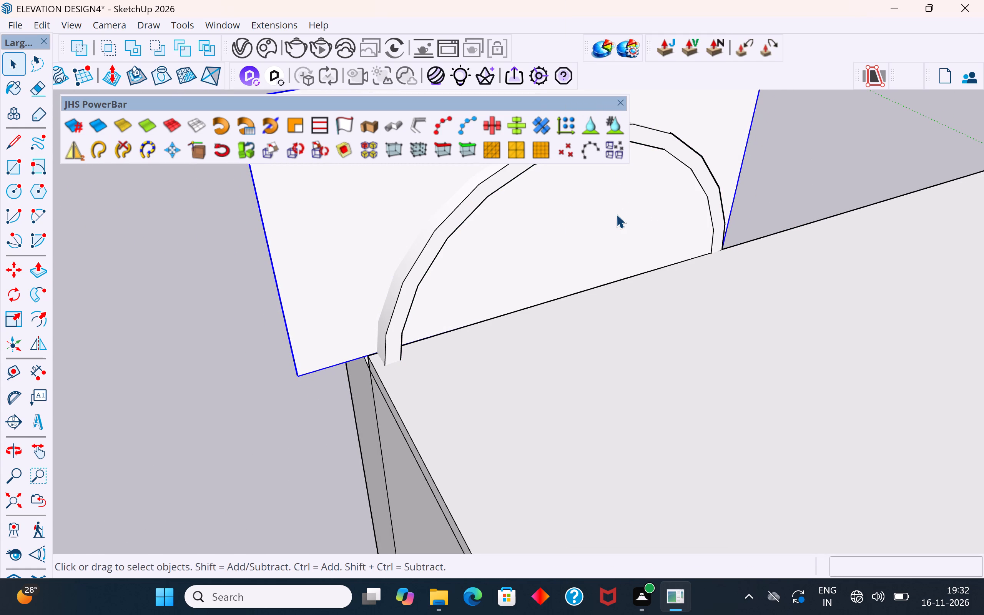
right_click(364, 286)
left_click(410, 110)
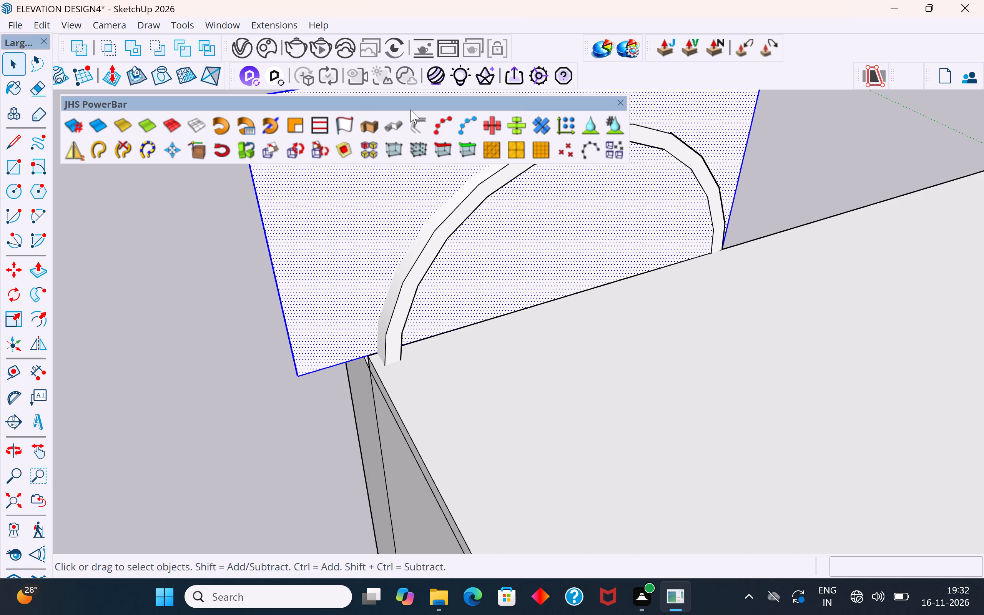
Examine the exploded vertical face and arched band from several angles and check which faces are separate.
left_click(372, 279)
scroll(397, 444, "down", 5)
middle_click_drag(422, 419, 385, 287)
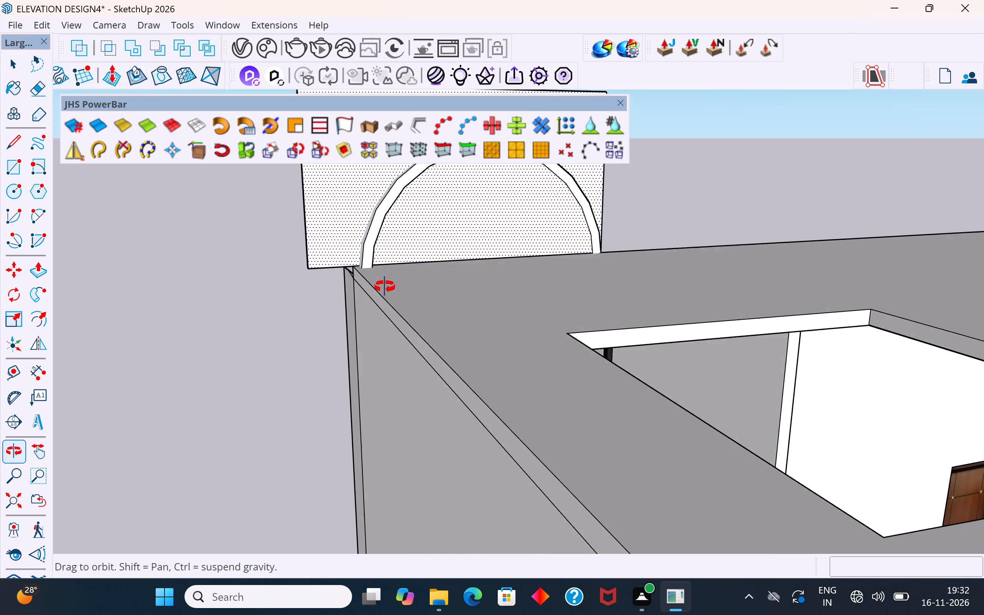
middle_click_drag(385, 287, 600, 364)
scroll(558, 348, "up", 2)
scroll(491, 461, "down", 3)
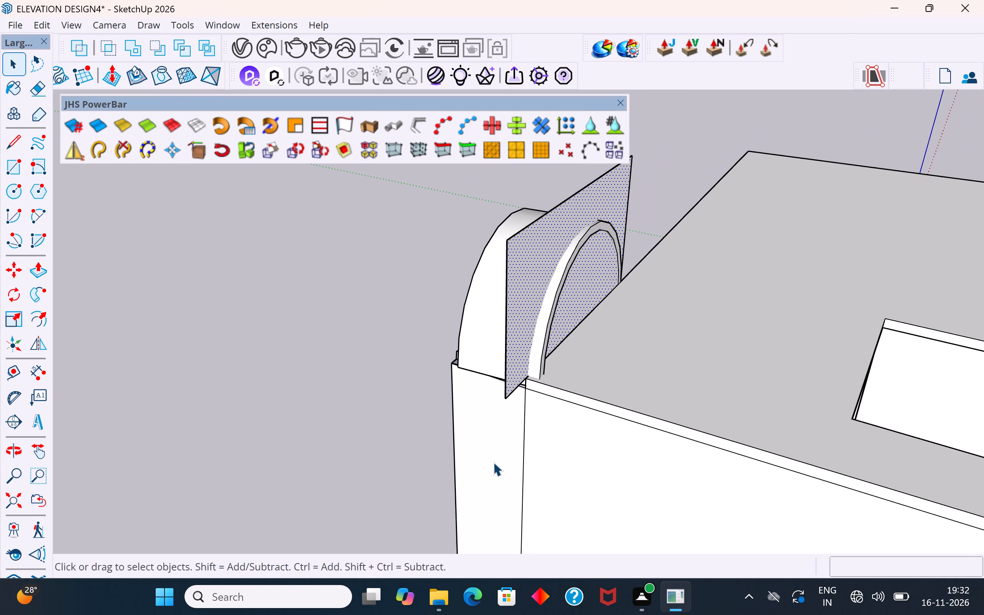
left_click(522, 288)
middle_click_drag(535, 314, 705, 332)
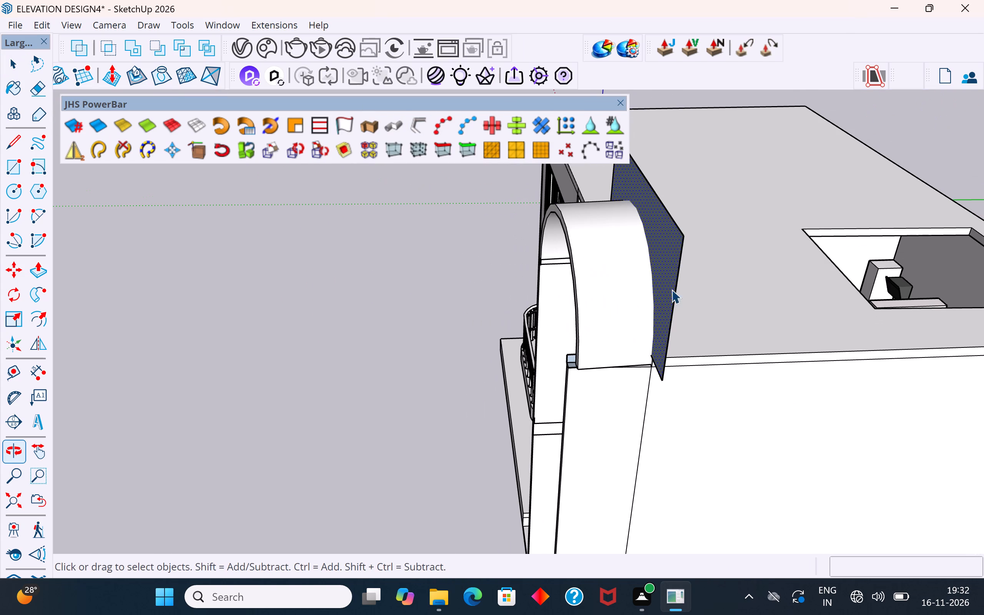
left_click(421, 413)
left_click(663, 276)
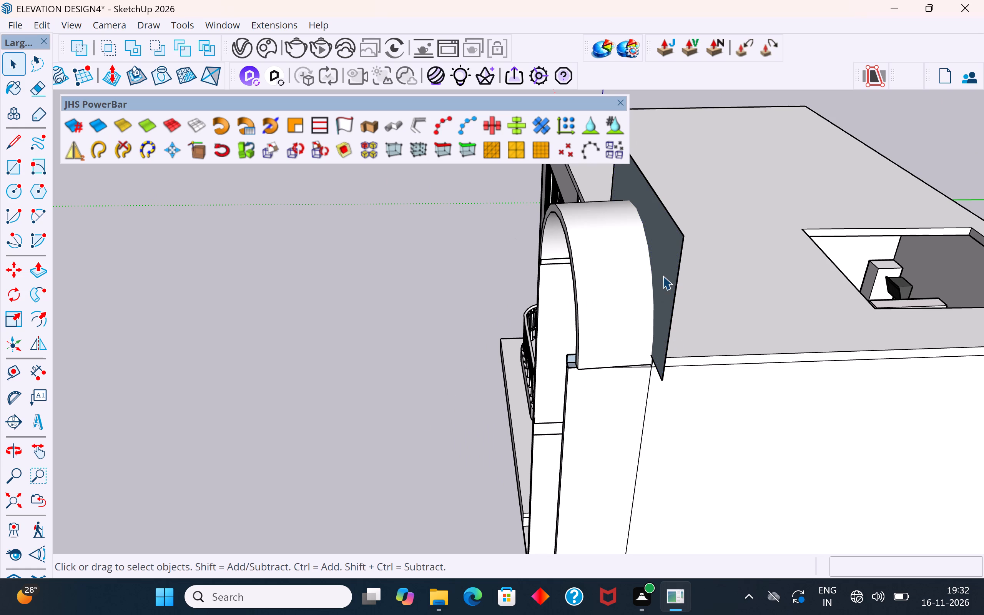
middle_click_drag(703, 339, 436, 363)
scroll(436, 363, "up", 4)
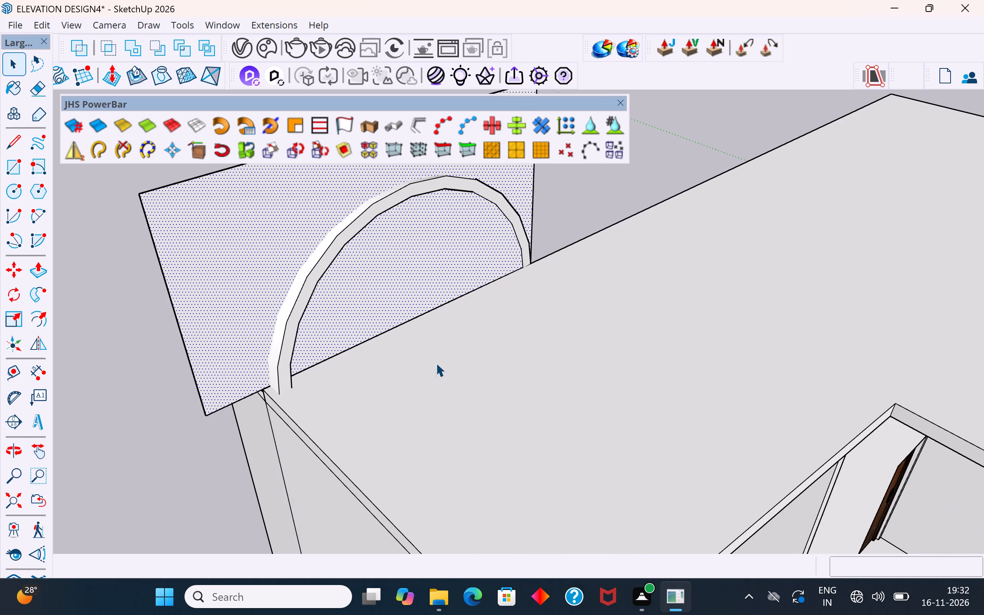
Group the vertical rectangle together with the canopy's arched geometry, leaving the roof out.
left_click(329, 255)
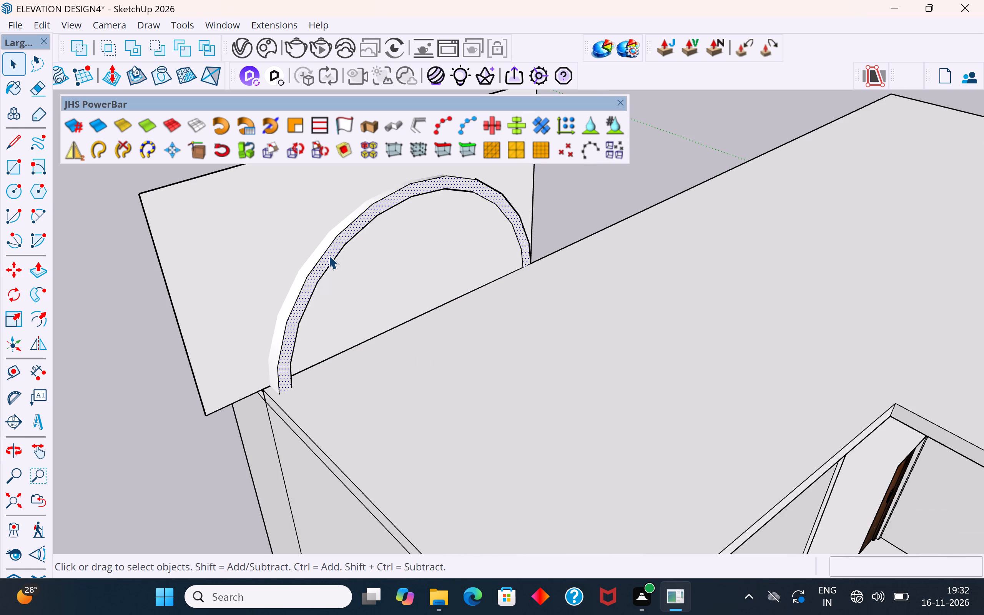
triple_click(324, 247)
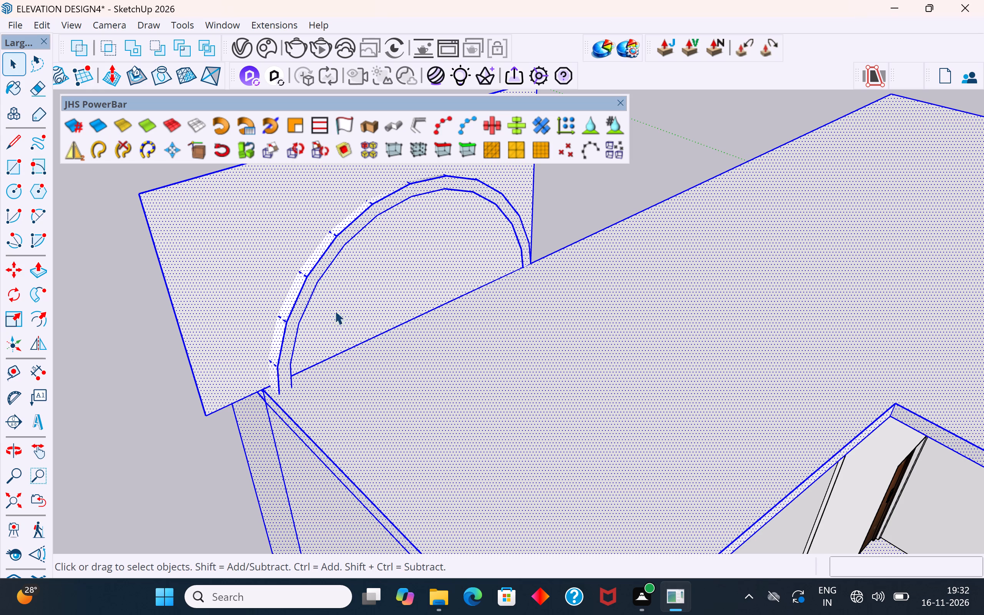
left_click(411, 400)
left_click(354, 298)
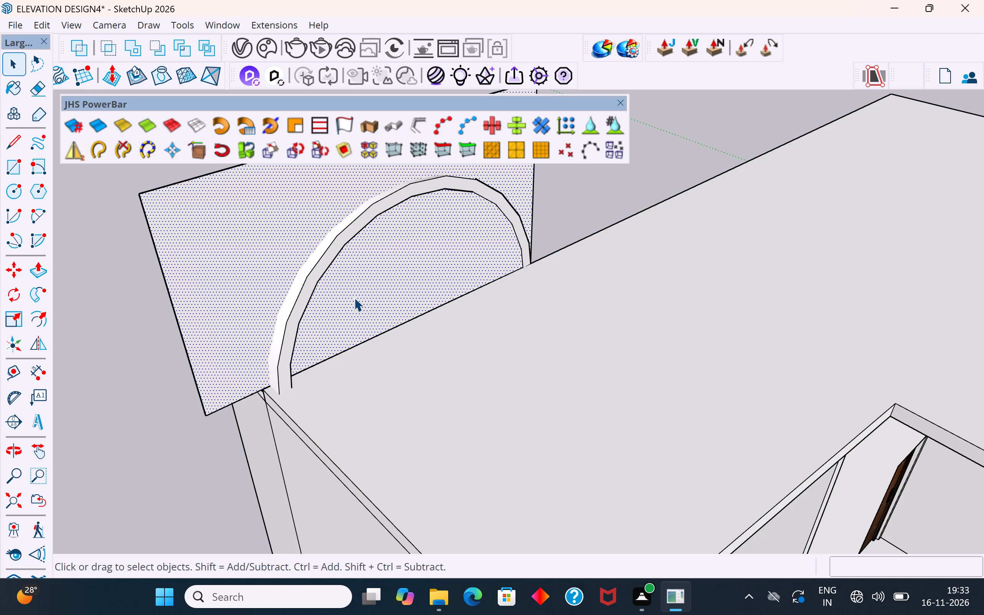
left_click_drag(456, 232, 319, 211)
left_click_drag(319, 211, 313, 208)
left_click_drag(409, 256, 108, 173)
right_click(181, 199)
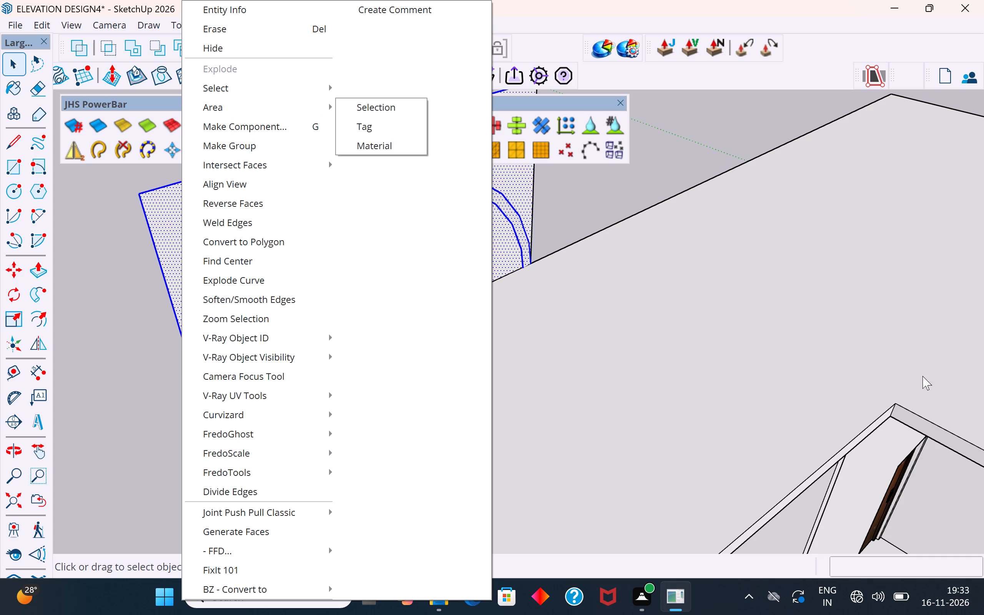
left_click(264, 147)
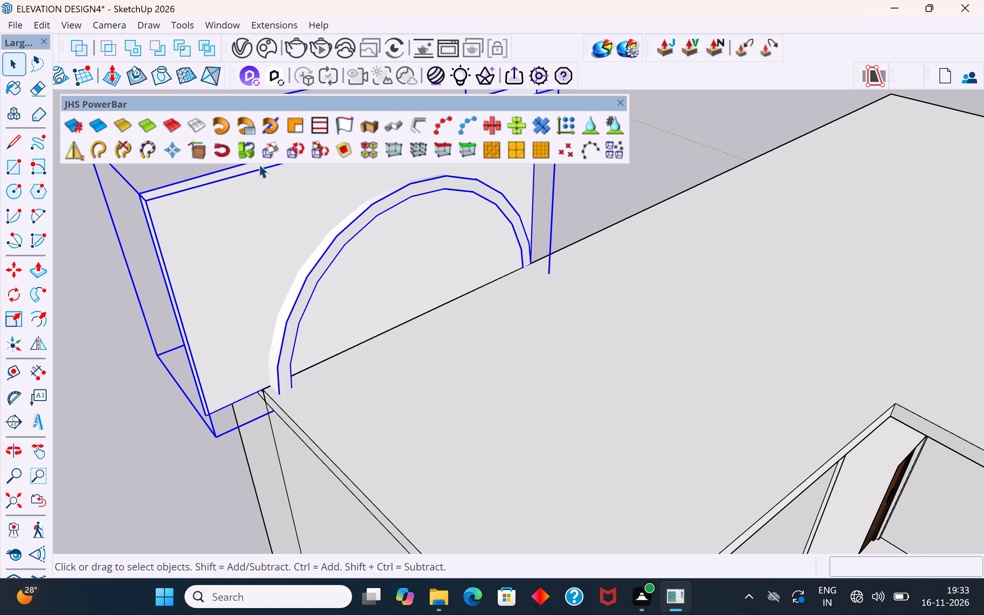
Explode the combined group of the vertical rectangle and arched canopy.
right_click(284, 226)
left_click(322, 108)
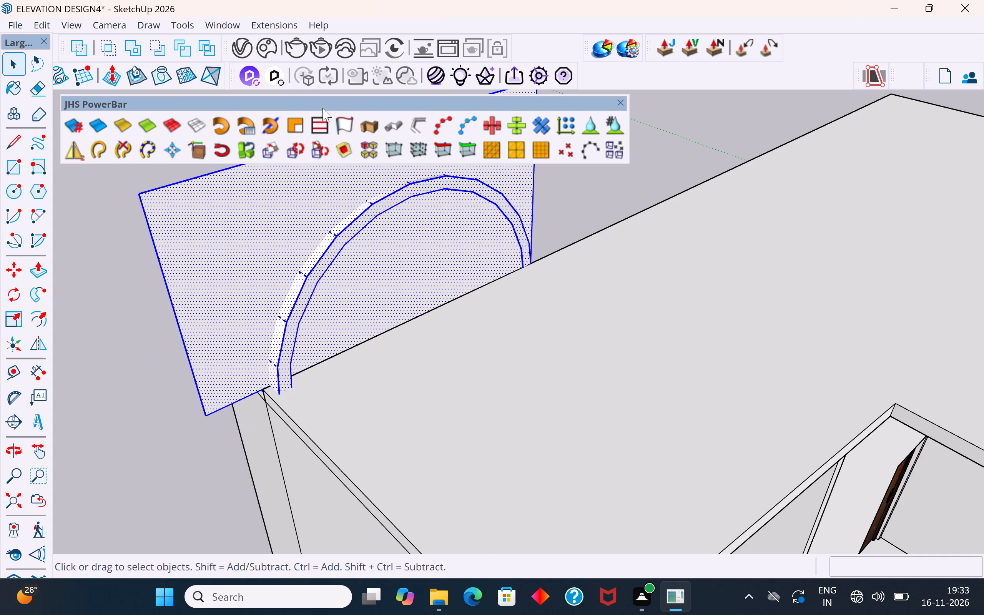
Examine how the vertical face and the arched band sit on the roof, from above and from the front.
left_click(594, 202)
scroll(515, 252, "up", 1)
middle_click_drag(514, 251, 458, 178)
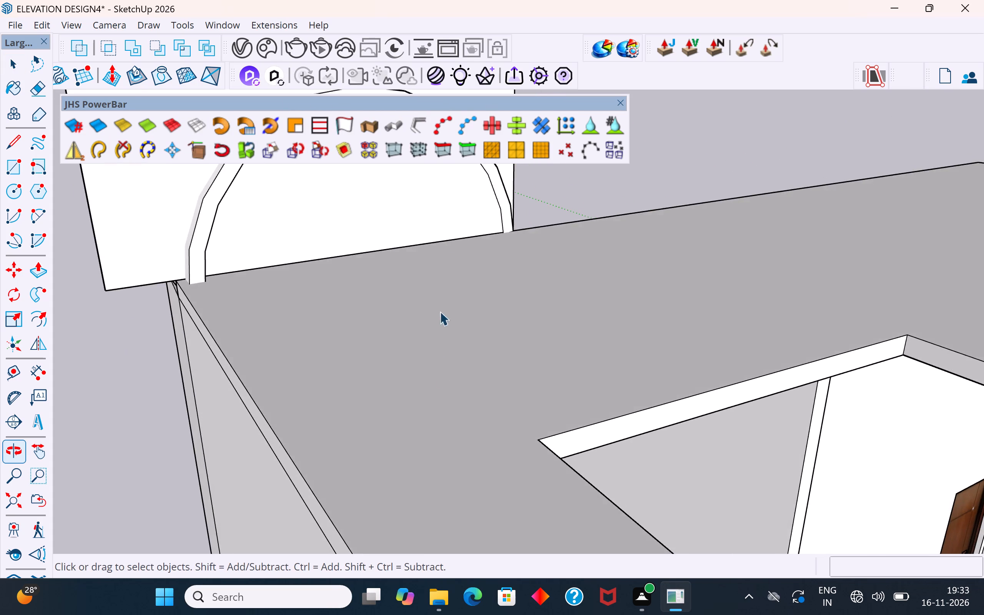
scroll(438, 384, "down", 4)
middle_click(423, 284)
scroll(443, 481, "down", 5)
middle_click_drag(419, 181, 425, 158)
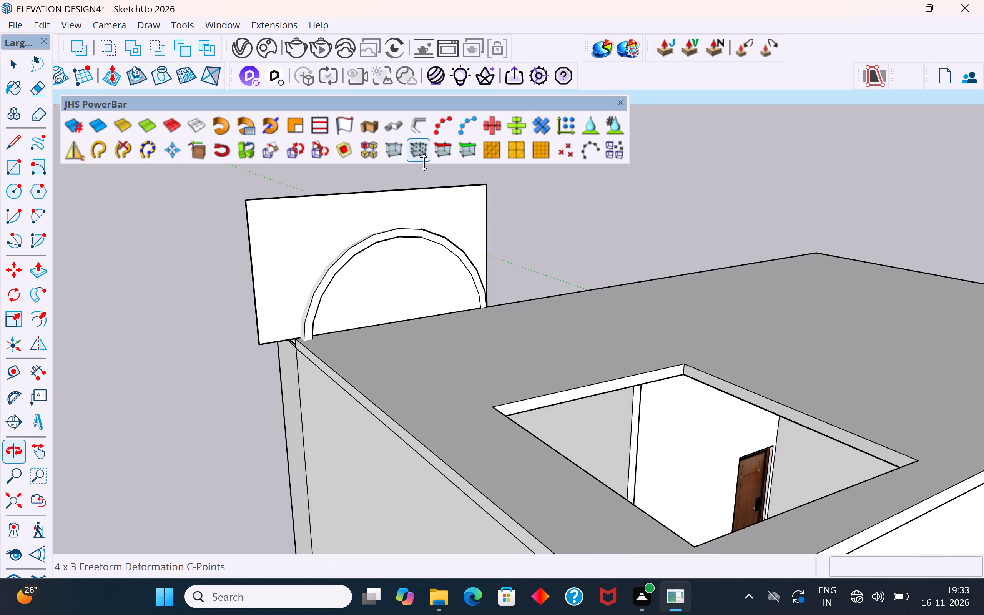
scroll(424, 162, "up", 12)
middle_click_drag(358, 256, 184, 175)
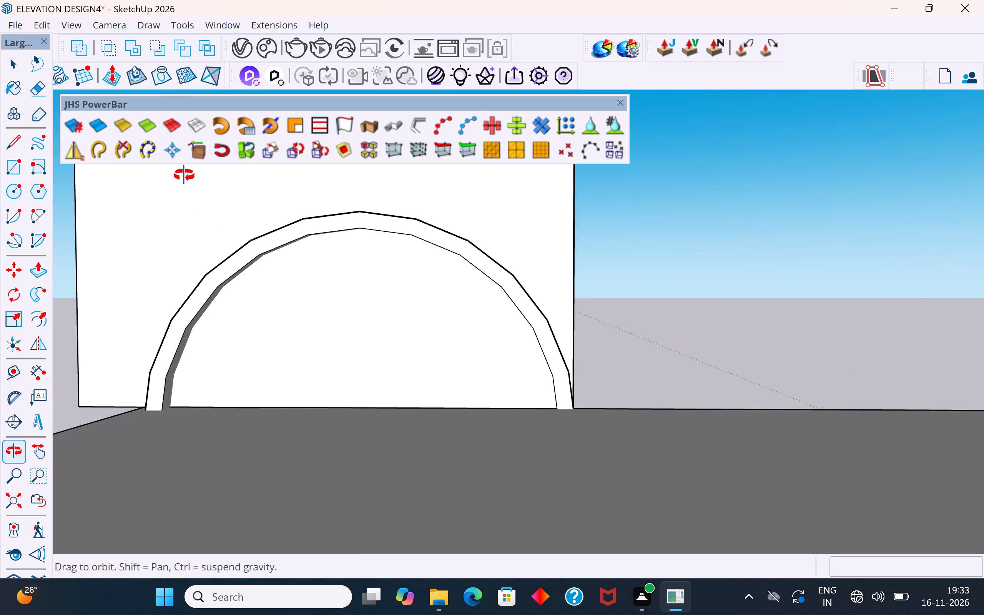
middle_click_drag(184, 175, 184, 174)
left_click(285, 333)
scroll(285, 333, "up", 2)
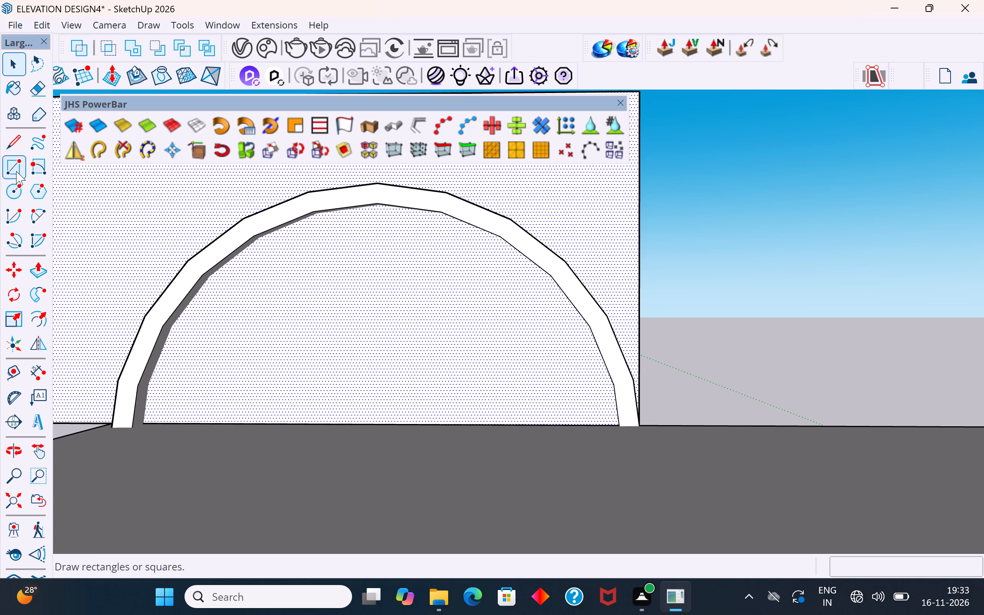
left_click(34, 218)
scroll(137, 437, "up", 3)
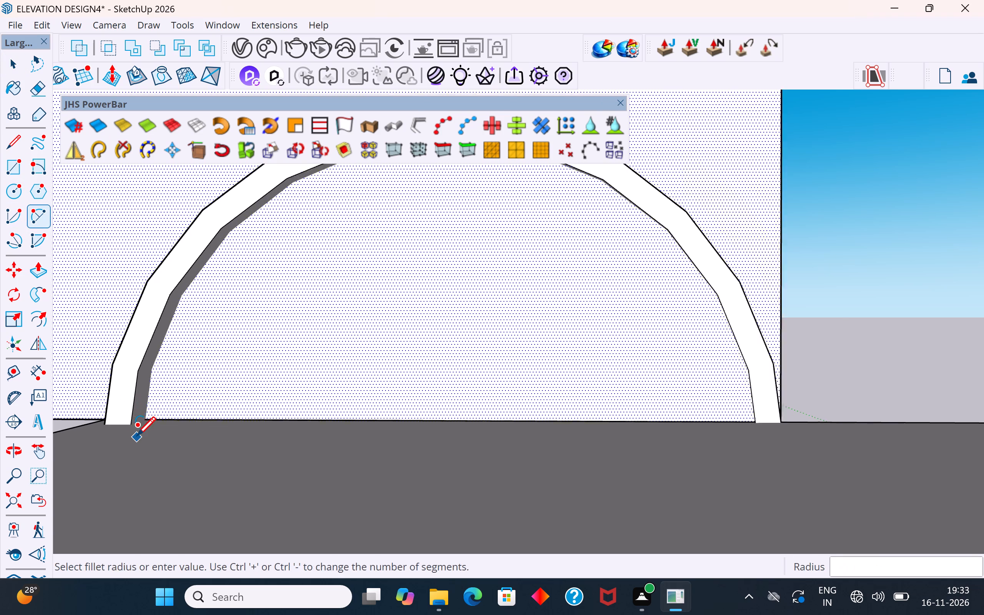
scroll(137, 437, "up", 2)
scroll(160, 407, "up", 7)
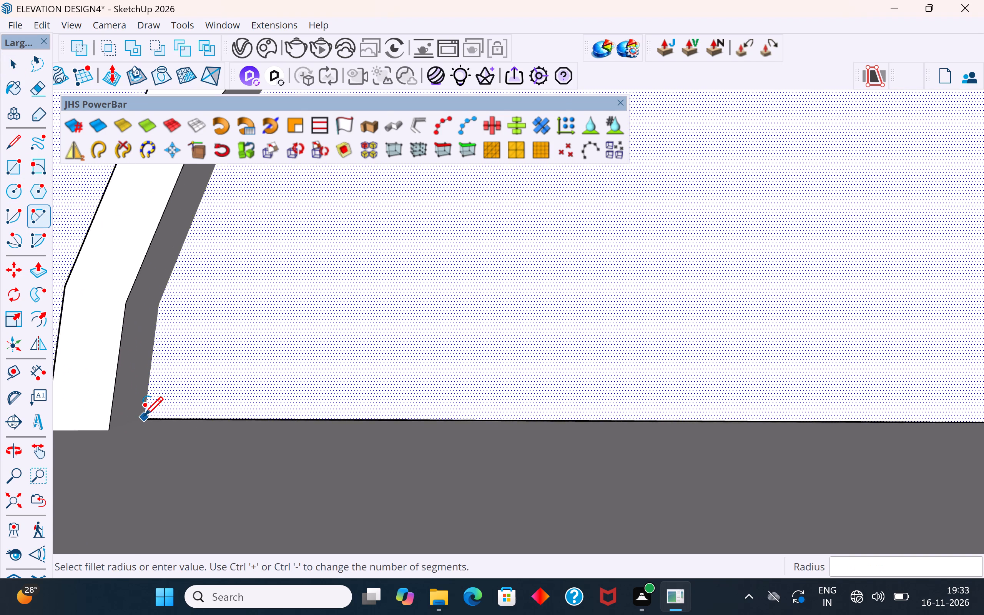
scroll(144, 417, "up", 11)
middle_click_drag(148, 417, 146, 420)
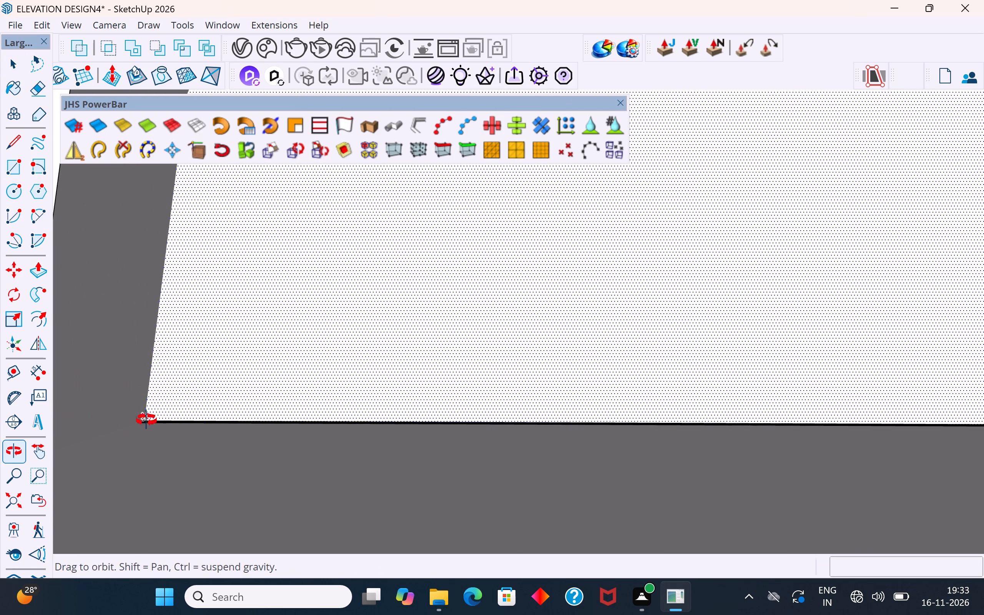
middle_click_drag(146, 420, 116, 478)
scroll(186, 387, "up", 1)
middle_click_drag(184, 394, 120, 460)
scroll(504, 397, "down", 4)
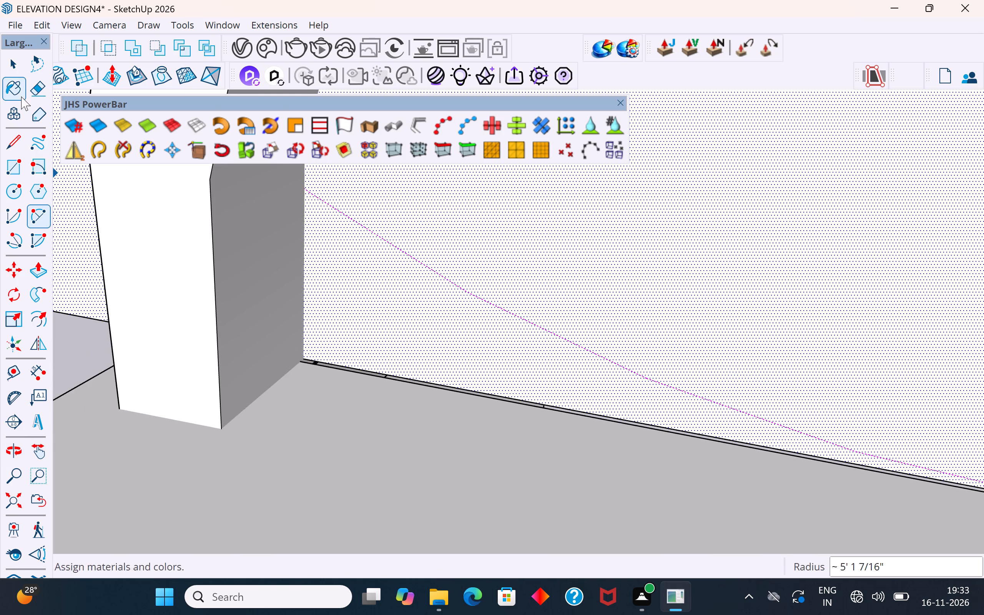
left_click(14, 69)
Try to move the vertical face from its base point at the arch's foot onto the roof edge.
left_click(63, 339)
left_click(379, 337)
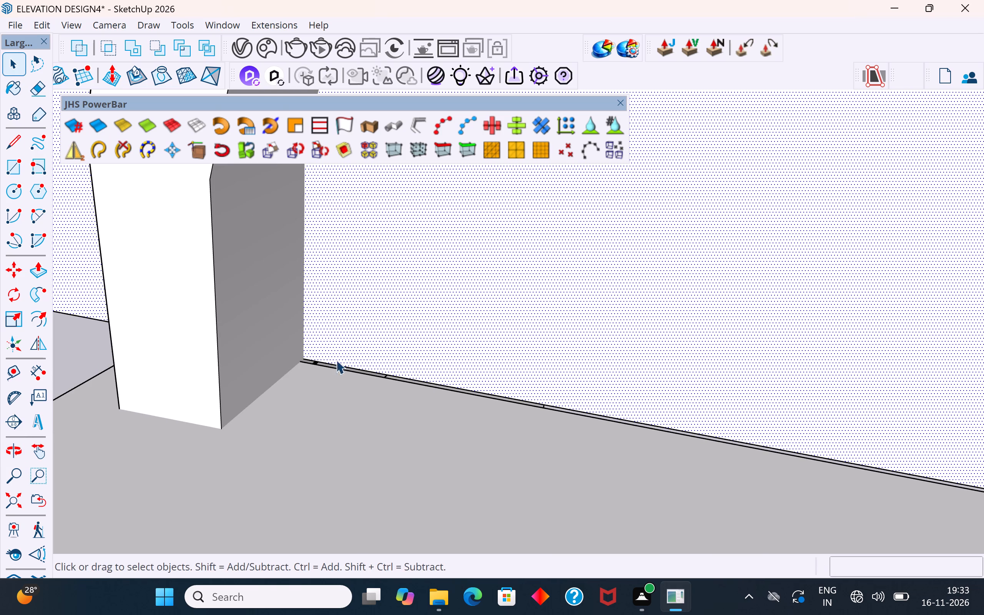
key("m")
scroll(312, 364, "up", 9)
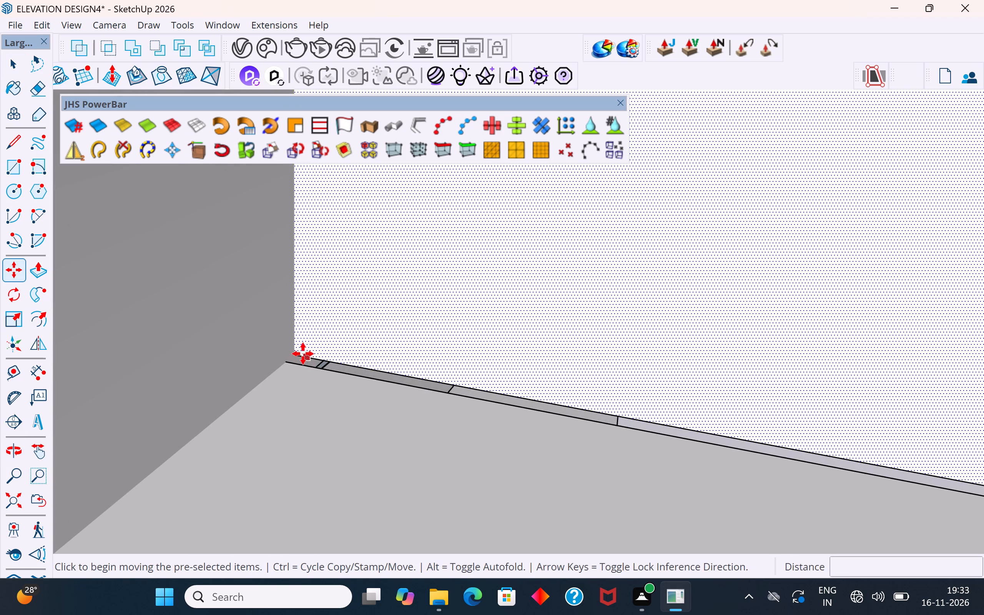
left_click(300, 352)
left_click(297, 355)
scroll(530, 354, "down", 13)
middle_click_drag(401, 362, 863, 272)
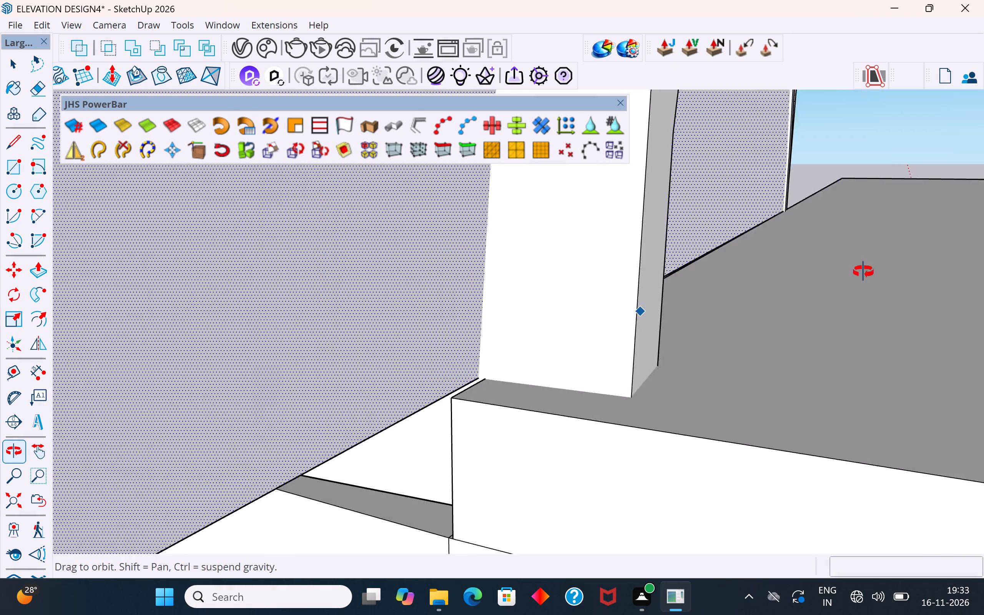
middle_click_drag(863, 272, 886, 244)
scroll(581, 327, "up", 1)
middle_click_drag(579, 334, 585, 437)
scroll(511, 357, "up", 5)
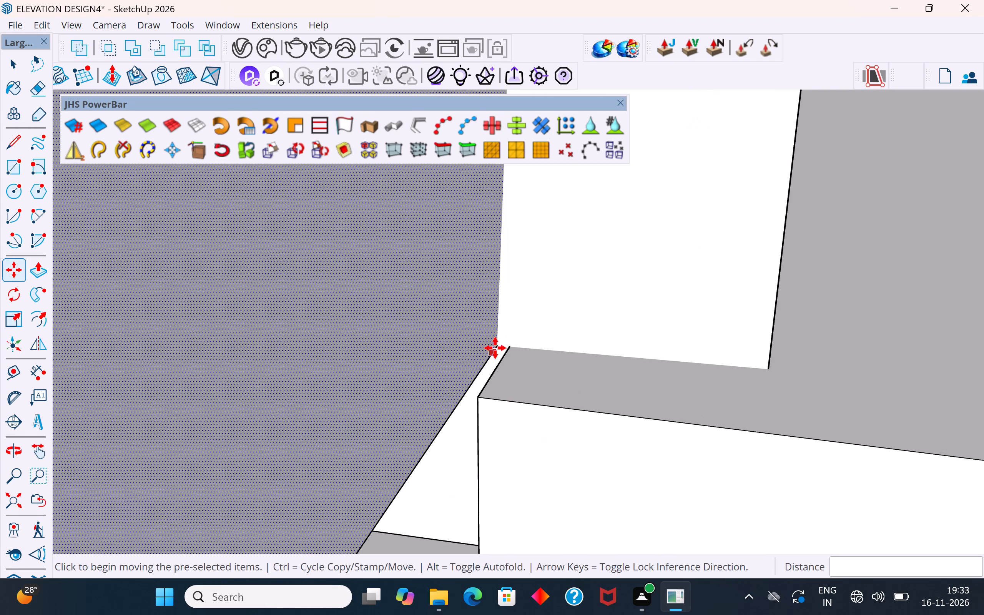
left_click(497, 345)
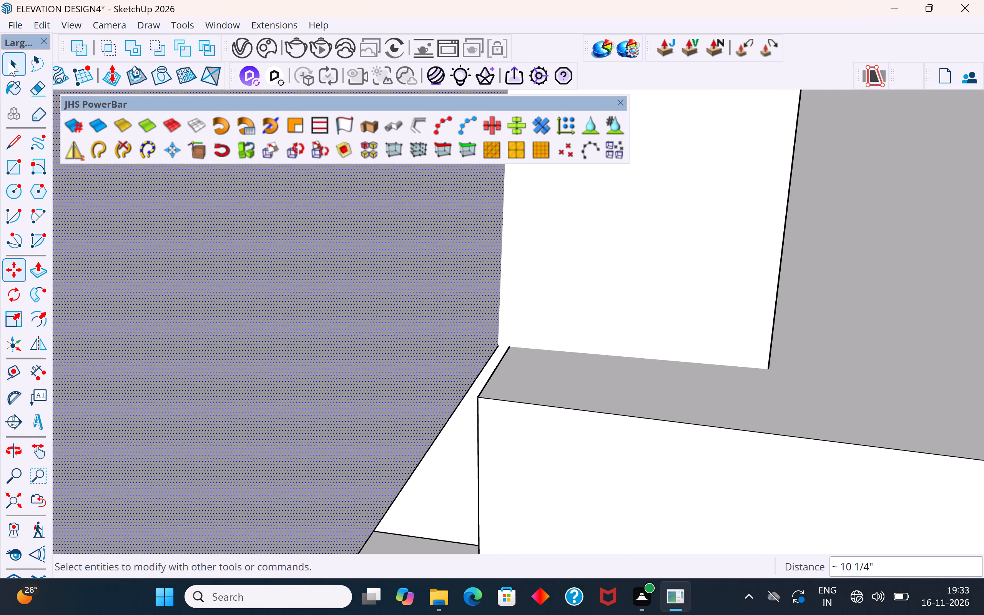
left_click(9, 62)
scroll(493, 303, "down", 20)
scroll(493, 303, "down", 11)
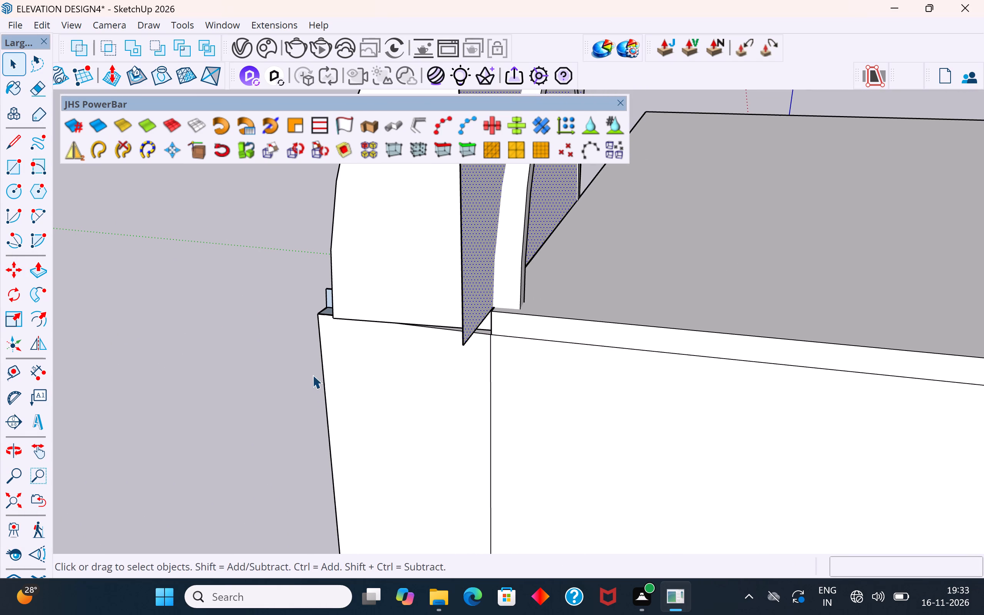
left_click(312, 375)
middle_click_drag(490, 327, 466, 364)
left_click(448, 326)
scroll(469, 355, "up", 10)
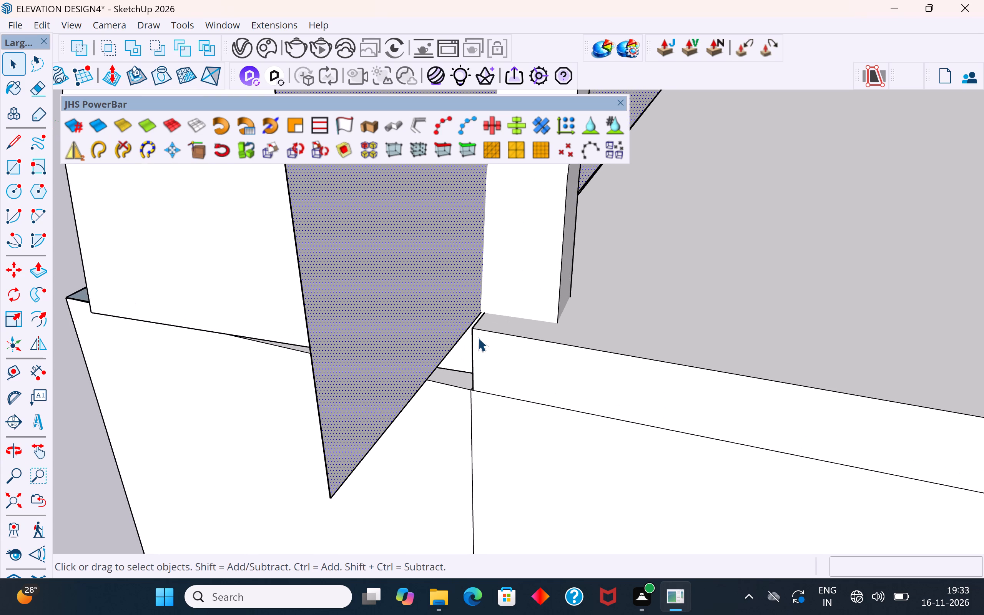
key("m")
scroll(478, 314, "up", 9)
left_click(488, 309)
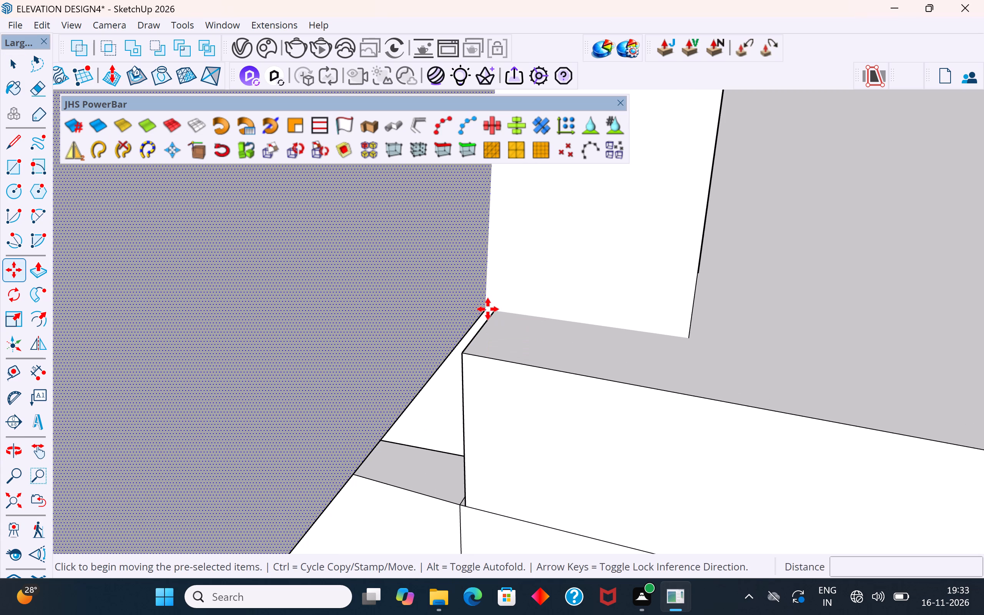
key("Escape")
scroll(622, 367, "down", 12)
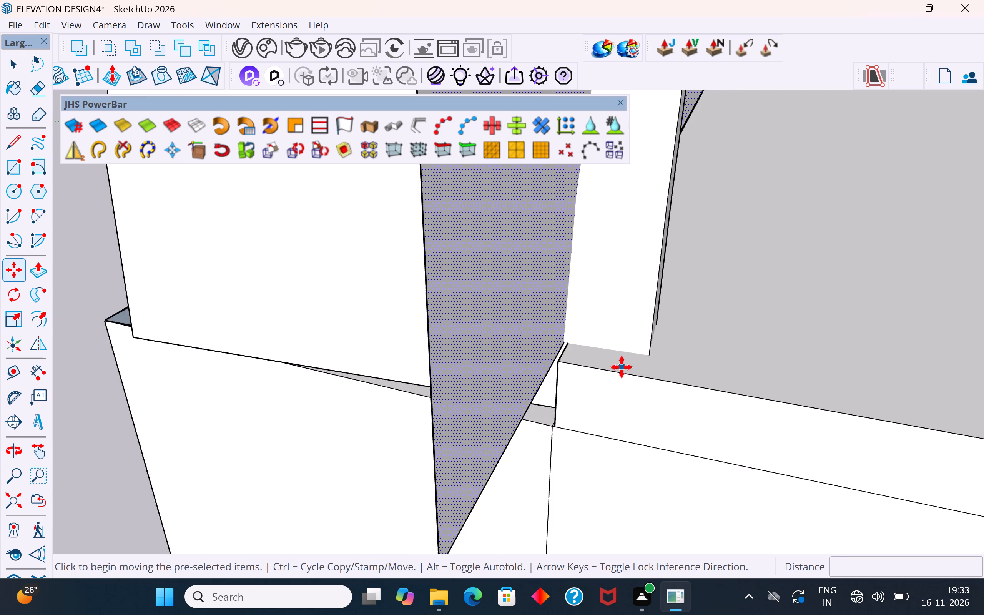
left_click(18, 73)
Examine the vertical face's bottom edge against the roof edge at both ends of the arched band.
left_click(93, 199)
triple_click(499, 327)
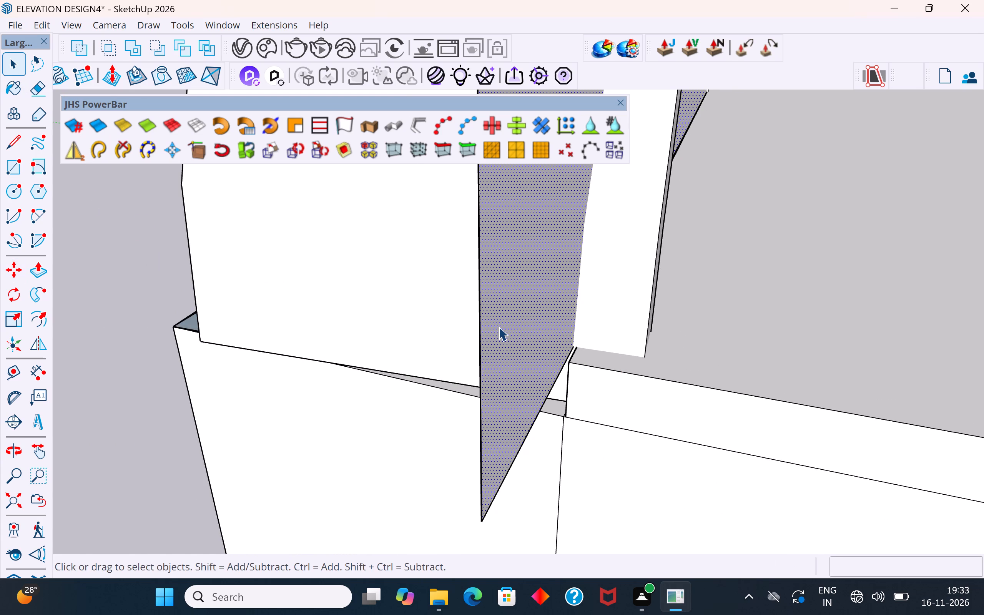
left_click(531, 402)
scroll(531, 402, "down", 4)
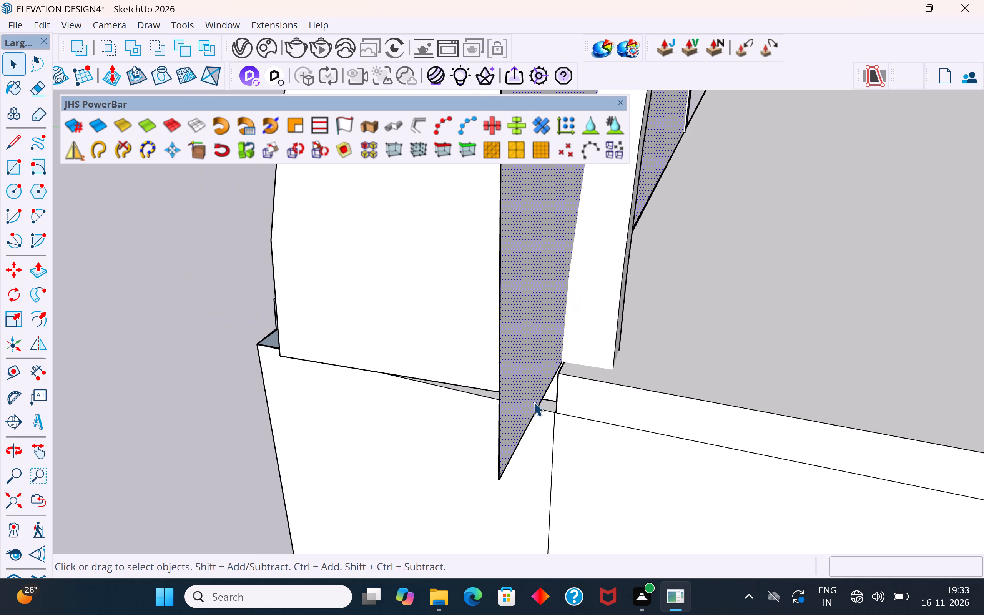
scroll(499, 451, "down", 6)
middle_click_drag(643, 406, 413, 427)
scroll(397, 437, "up", 1)
scroll(393, 441, "down", 5)
scroll(817, 330, "down", 2)
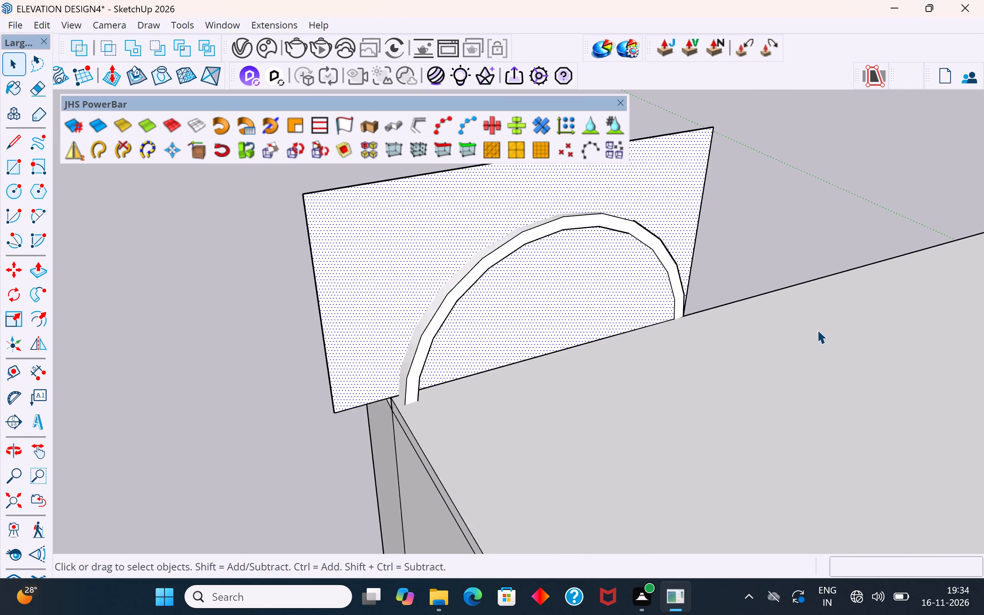
scroll(817, 330, "down", 2)
middle_click_drag(817, 329, 539, 392)
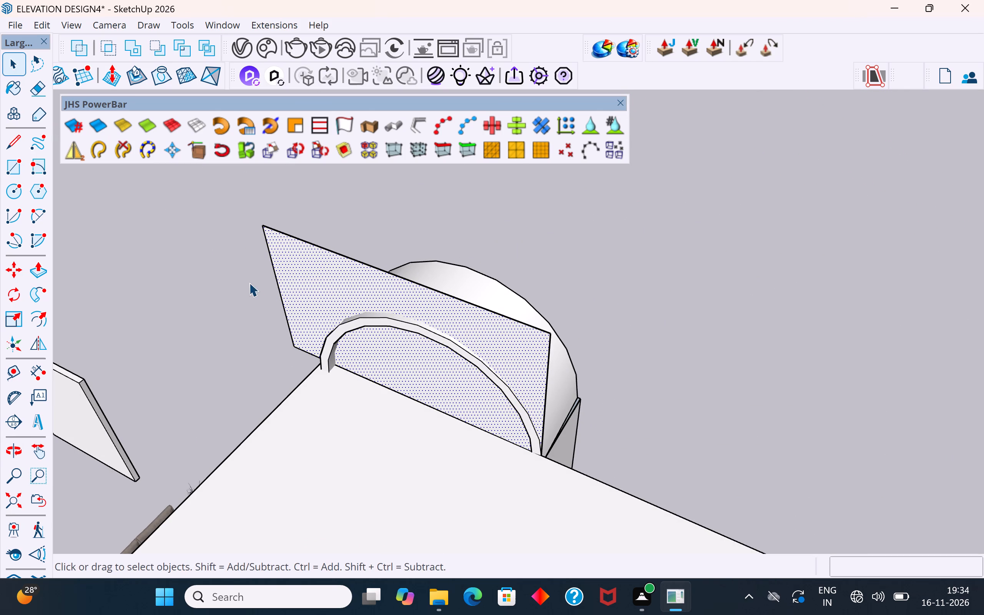
Rotate the vertical face about 0.3° around its base endpoint at one arch foot, aligning its bottom edge with the roof edge.
left_click(249, 283)
left_click(301, 305)
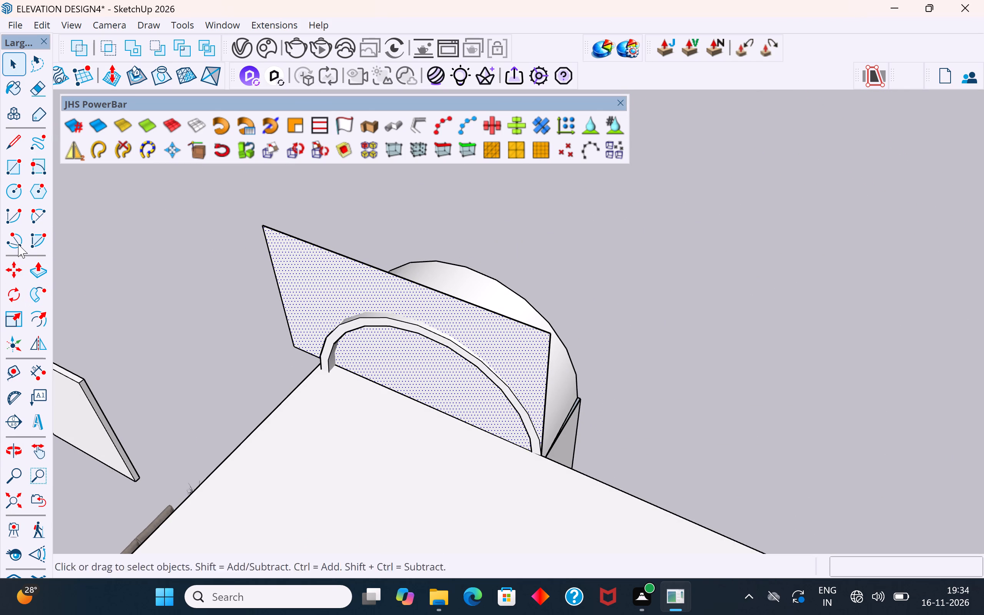
left_click(17, 186)
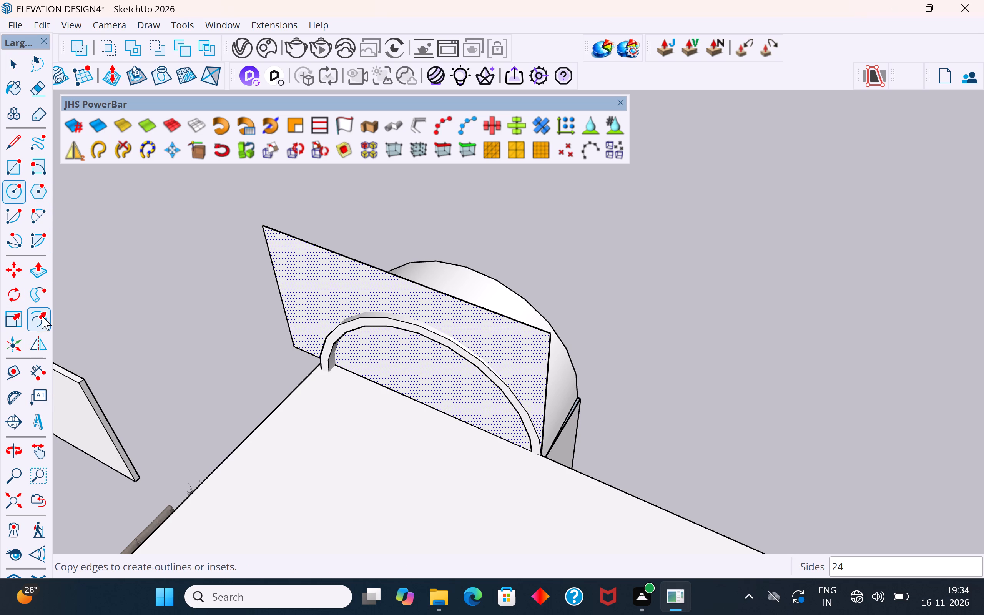
left_click(38, 322)
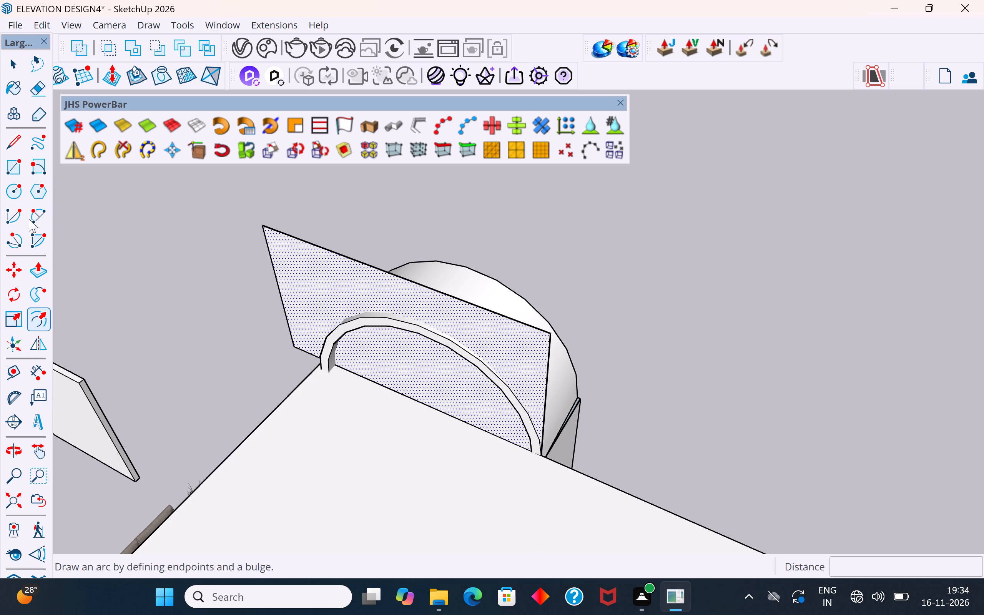
left_click(14, 193)
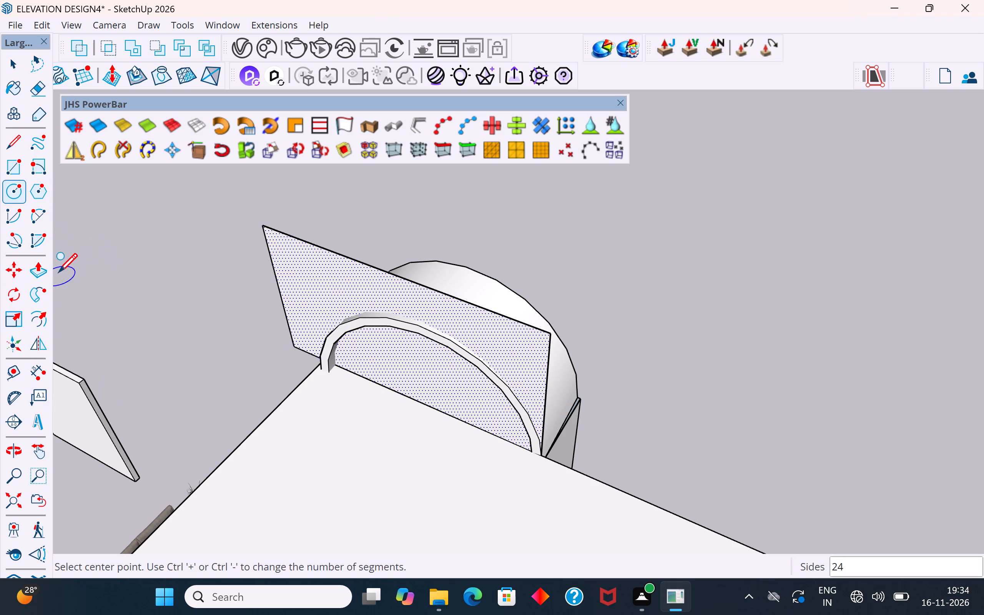
left_click(17, 293)
scroll(534, 449, "up", 3)
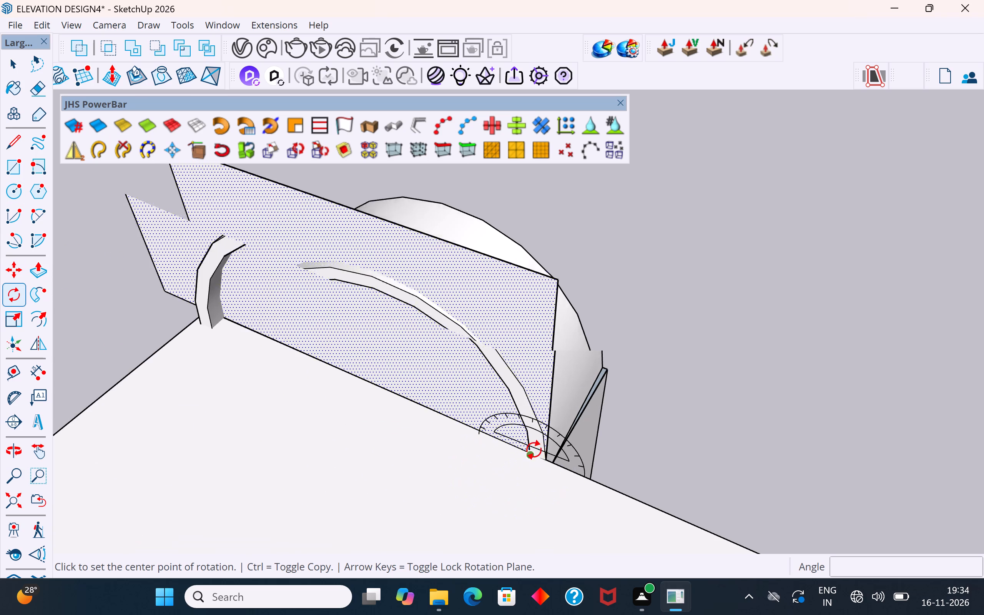
scroll(534, 449, "up", 6)
left_click(552, 472)
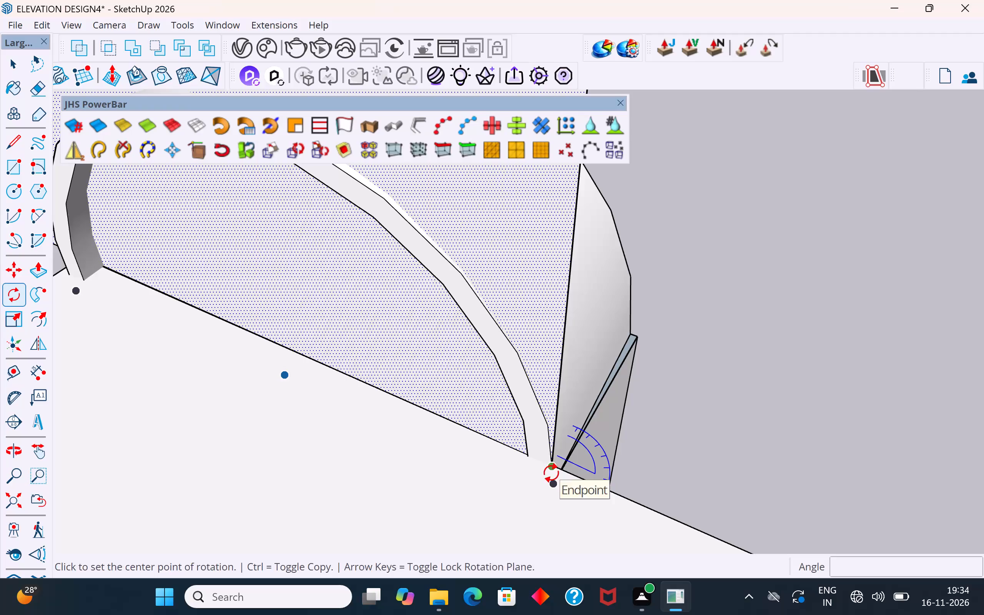
scroll(93, 268, "up", 2)
middle_click_drag(93, 268, 180, 263)
scroll(544, 394, "down", 3)
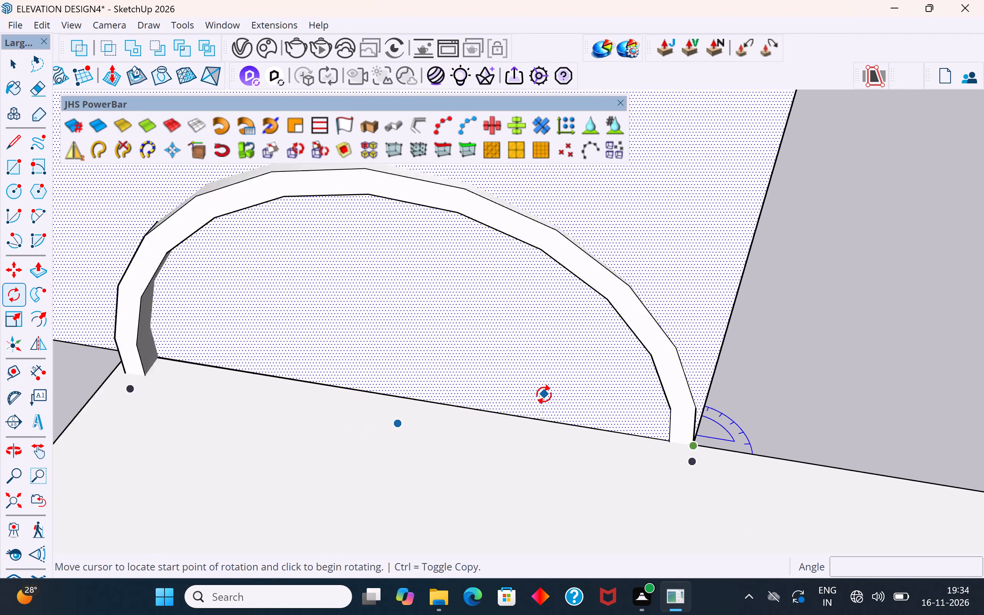
scroll(544, 394, "down", 2)
scroll(231, 361, "up", 20)
scroll(231, 361, "up", 6)
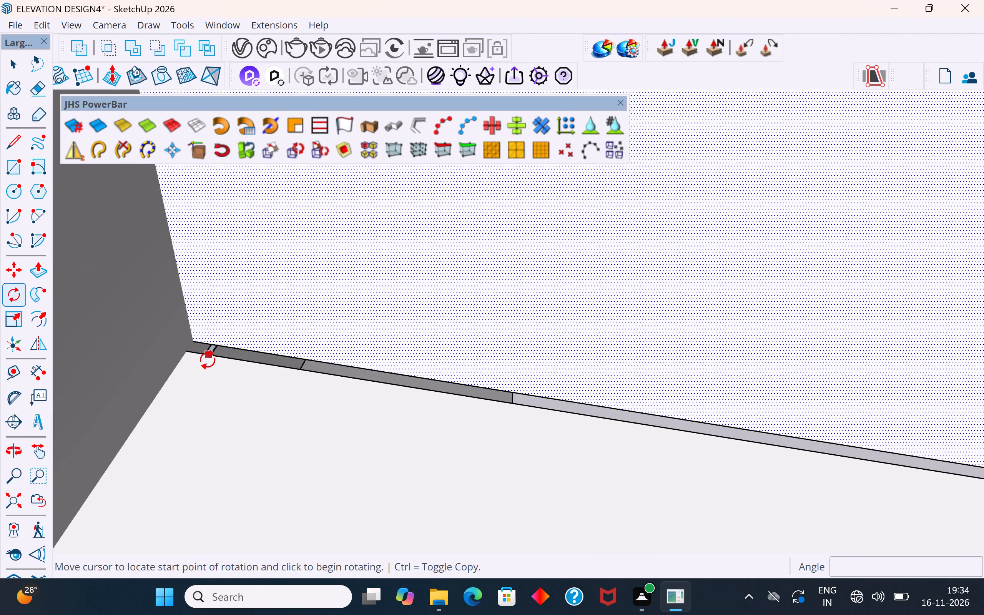
scroll(208, 359, "up", 1)
left_click(196, 344)
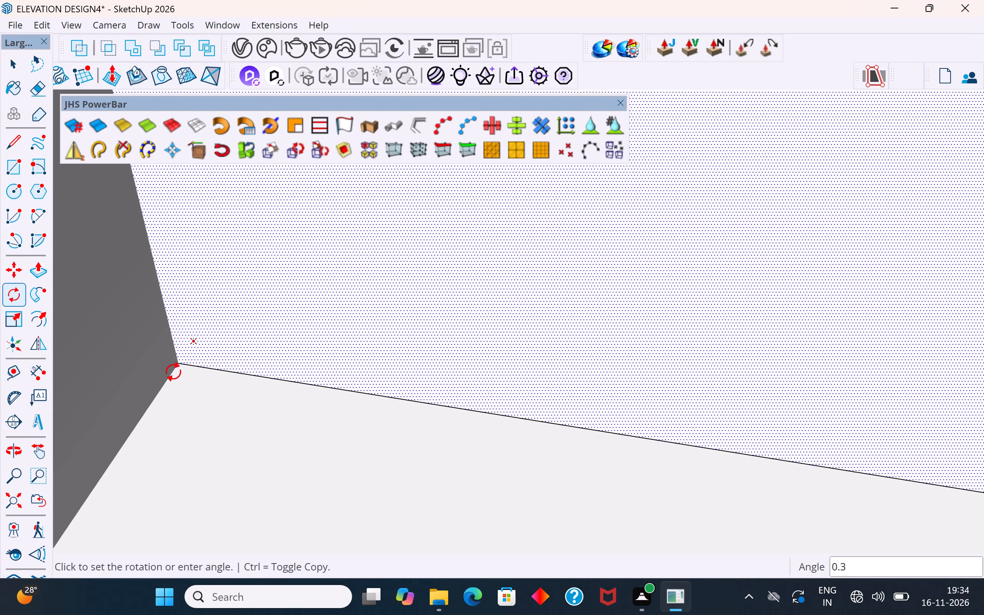
left_click(178, 367)
scroll(380, 460, "down", 8)
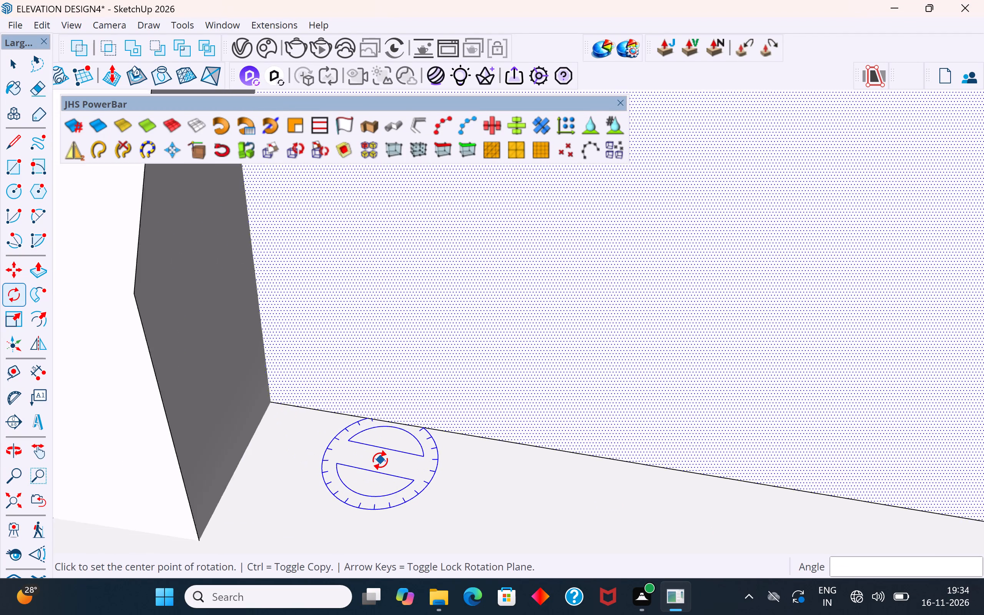
scroll(380, 460, "down", 16)
left_click(10, 62)
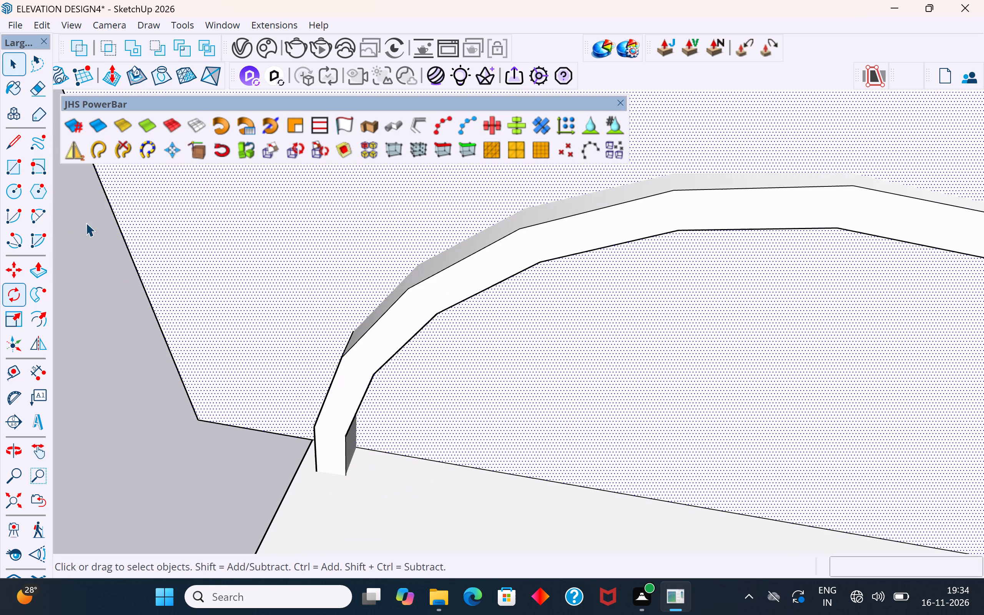
left_click(104, 297)
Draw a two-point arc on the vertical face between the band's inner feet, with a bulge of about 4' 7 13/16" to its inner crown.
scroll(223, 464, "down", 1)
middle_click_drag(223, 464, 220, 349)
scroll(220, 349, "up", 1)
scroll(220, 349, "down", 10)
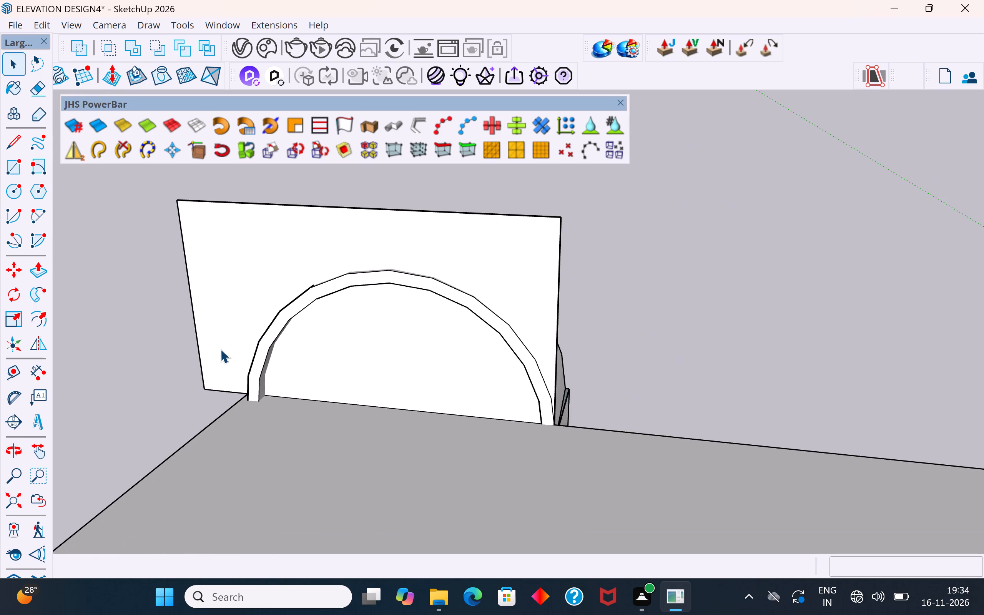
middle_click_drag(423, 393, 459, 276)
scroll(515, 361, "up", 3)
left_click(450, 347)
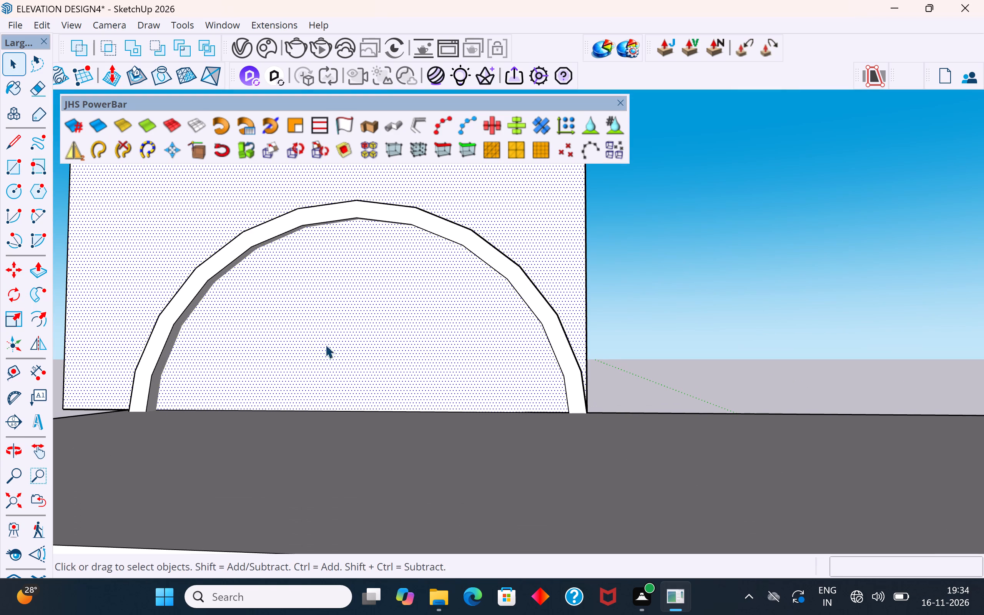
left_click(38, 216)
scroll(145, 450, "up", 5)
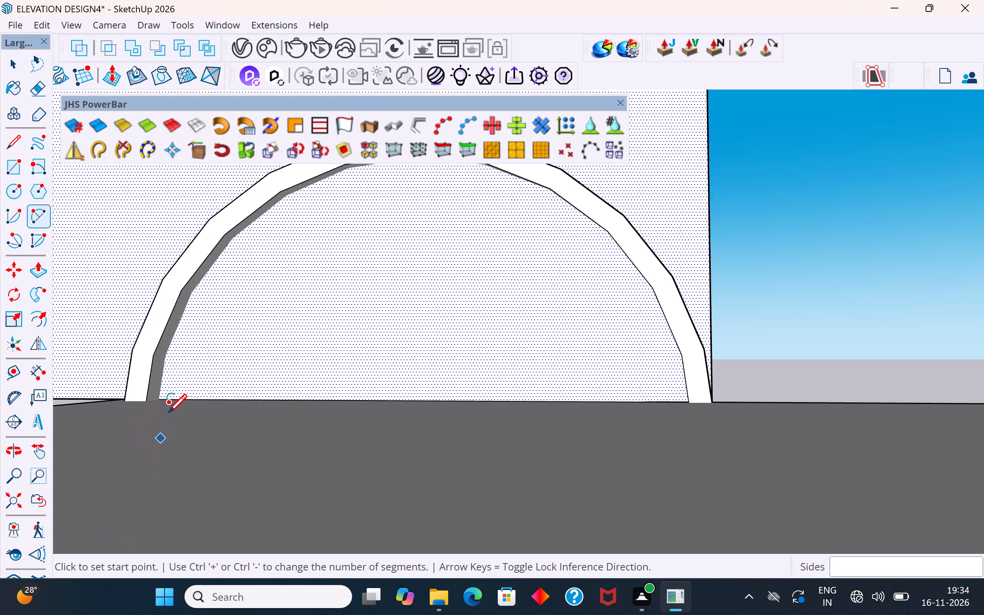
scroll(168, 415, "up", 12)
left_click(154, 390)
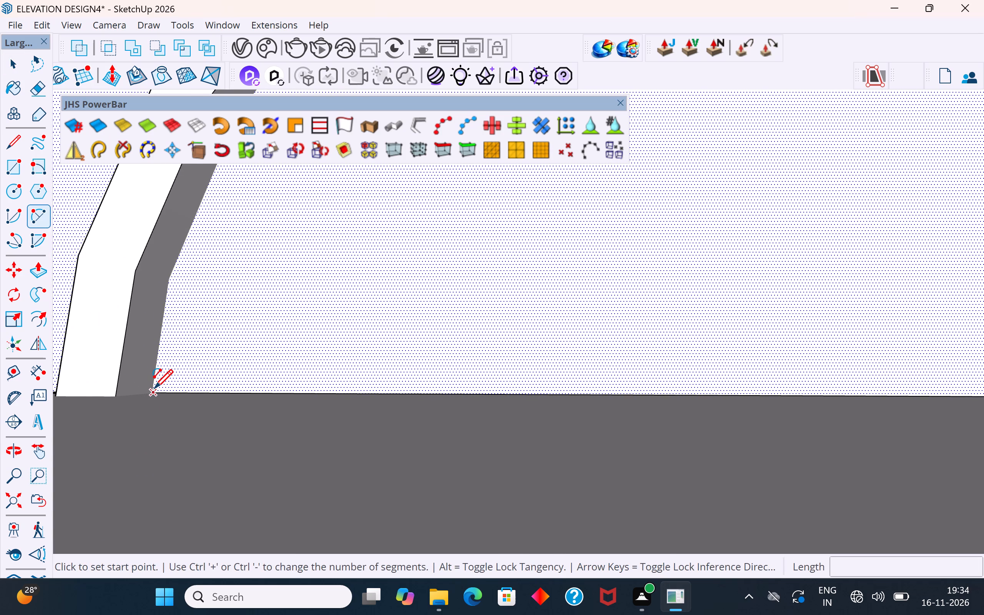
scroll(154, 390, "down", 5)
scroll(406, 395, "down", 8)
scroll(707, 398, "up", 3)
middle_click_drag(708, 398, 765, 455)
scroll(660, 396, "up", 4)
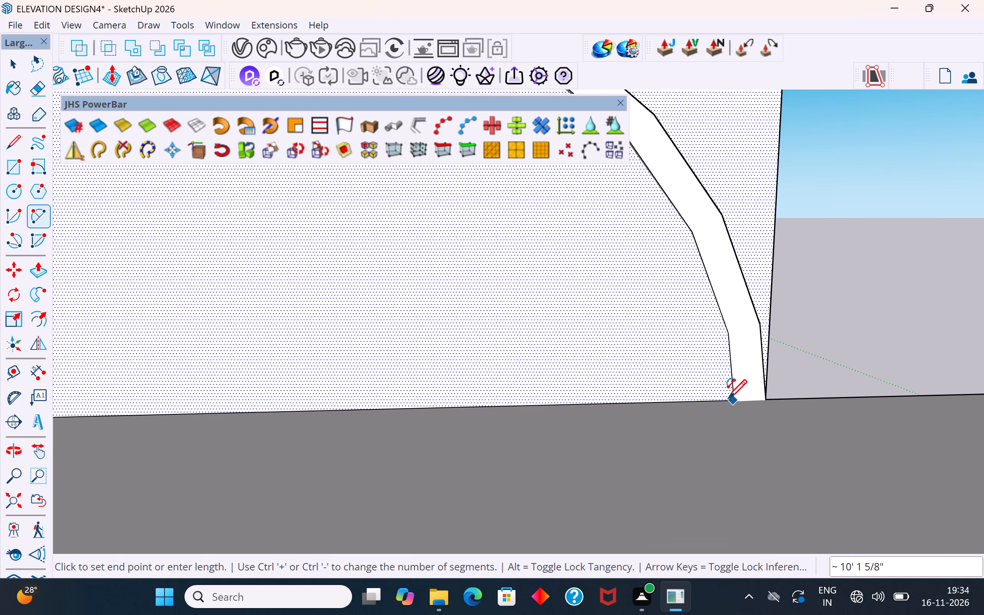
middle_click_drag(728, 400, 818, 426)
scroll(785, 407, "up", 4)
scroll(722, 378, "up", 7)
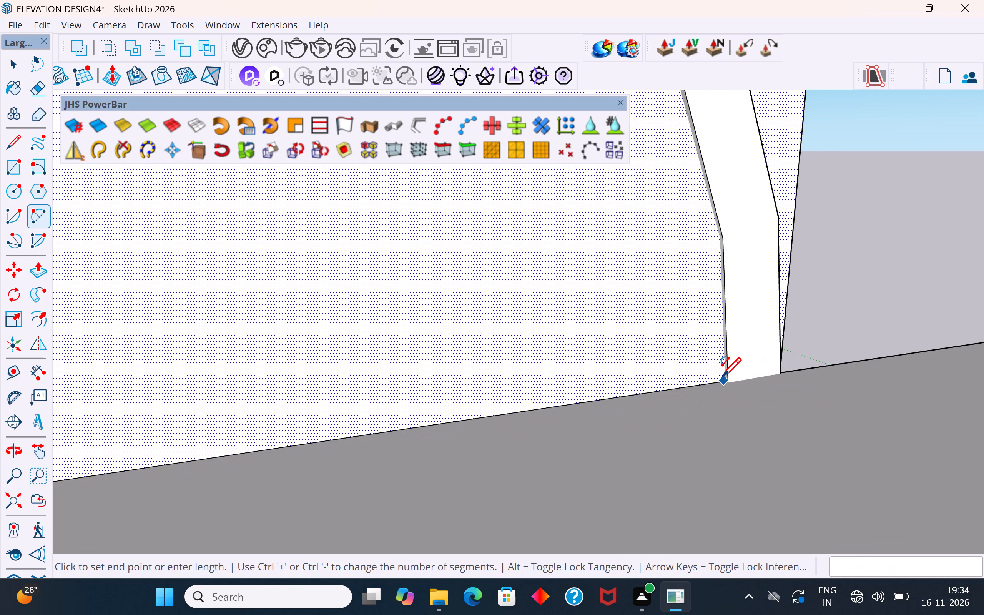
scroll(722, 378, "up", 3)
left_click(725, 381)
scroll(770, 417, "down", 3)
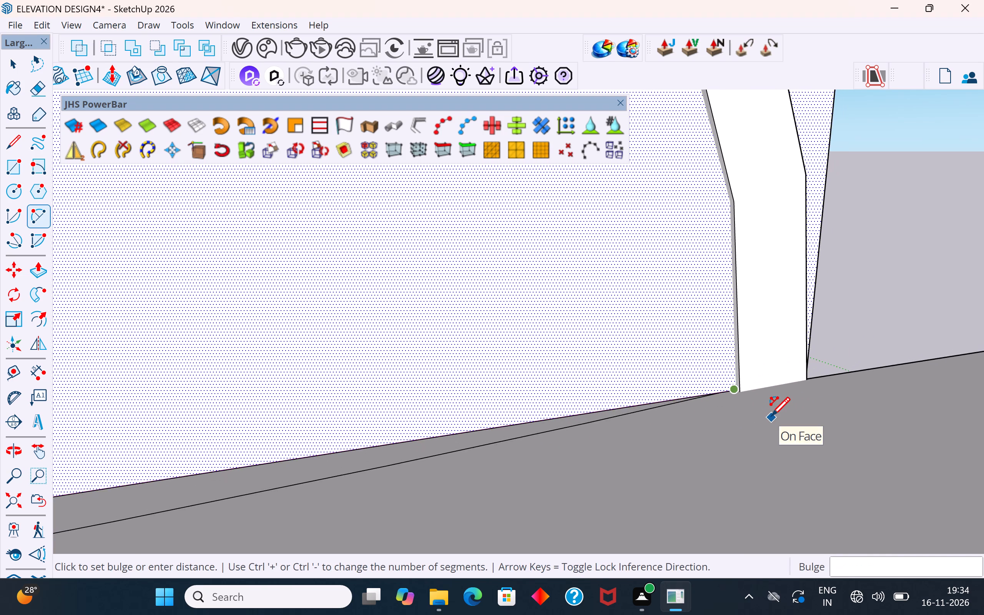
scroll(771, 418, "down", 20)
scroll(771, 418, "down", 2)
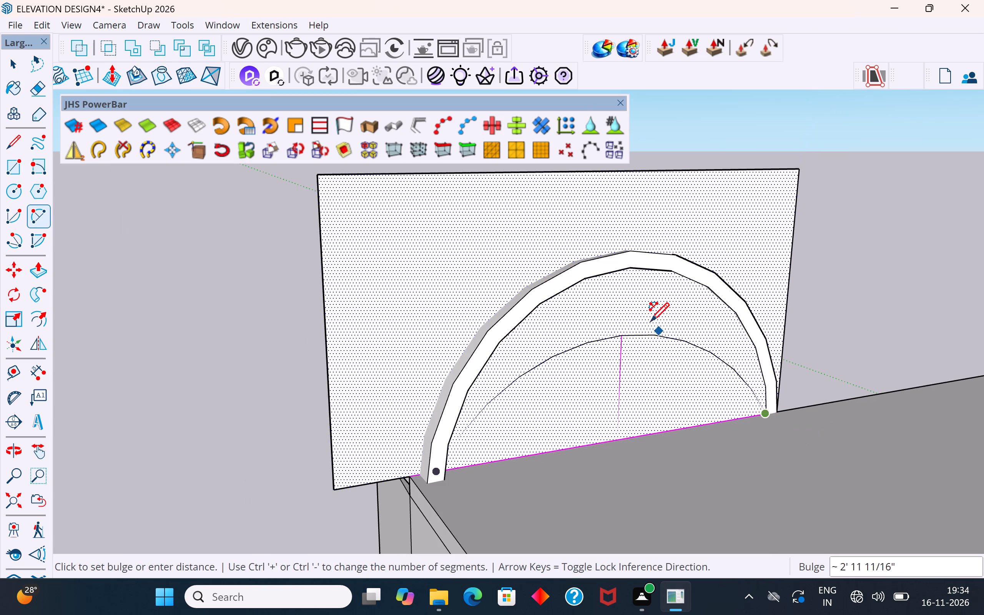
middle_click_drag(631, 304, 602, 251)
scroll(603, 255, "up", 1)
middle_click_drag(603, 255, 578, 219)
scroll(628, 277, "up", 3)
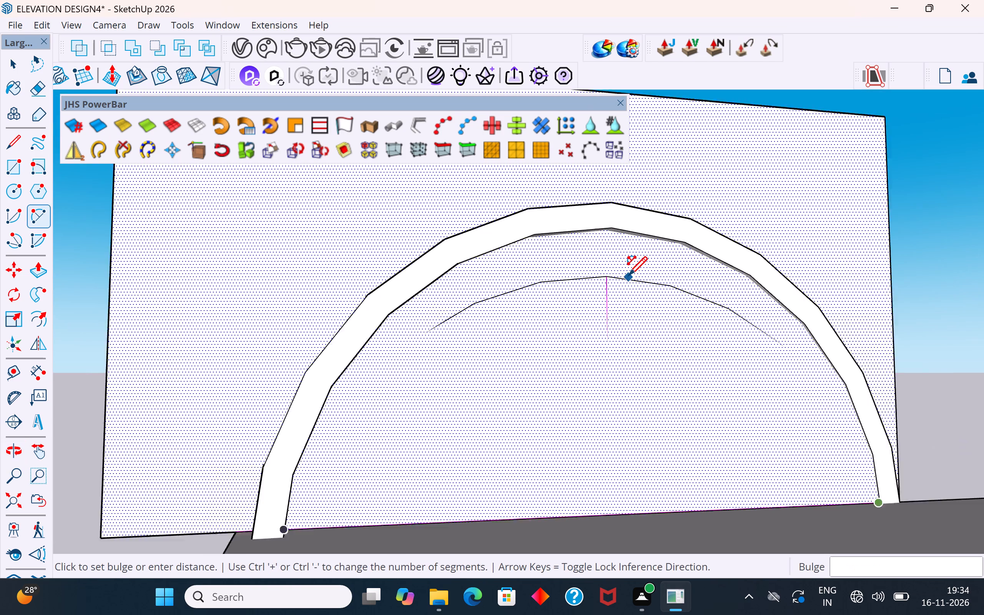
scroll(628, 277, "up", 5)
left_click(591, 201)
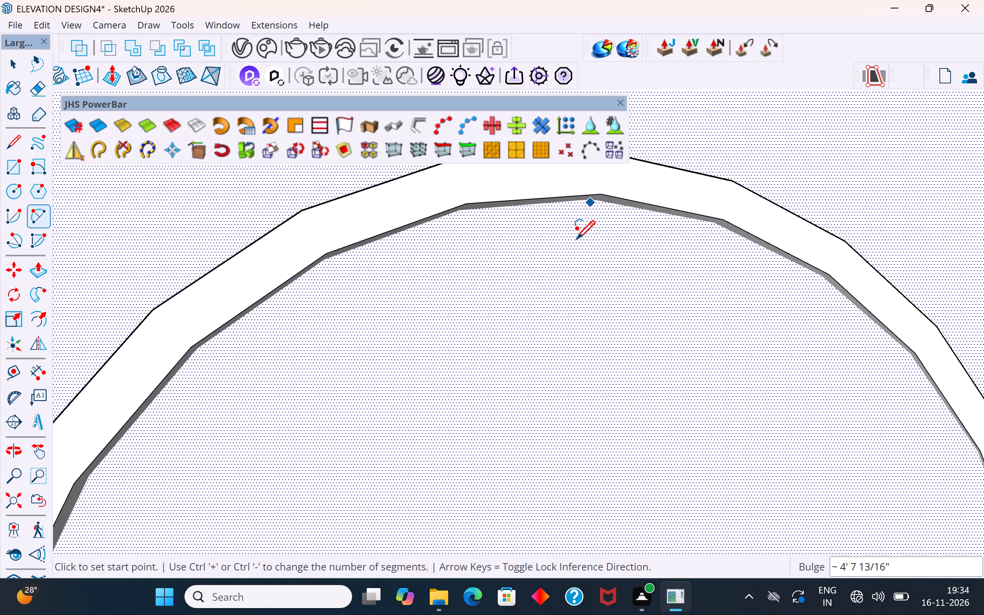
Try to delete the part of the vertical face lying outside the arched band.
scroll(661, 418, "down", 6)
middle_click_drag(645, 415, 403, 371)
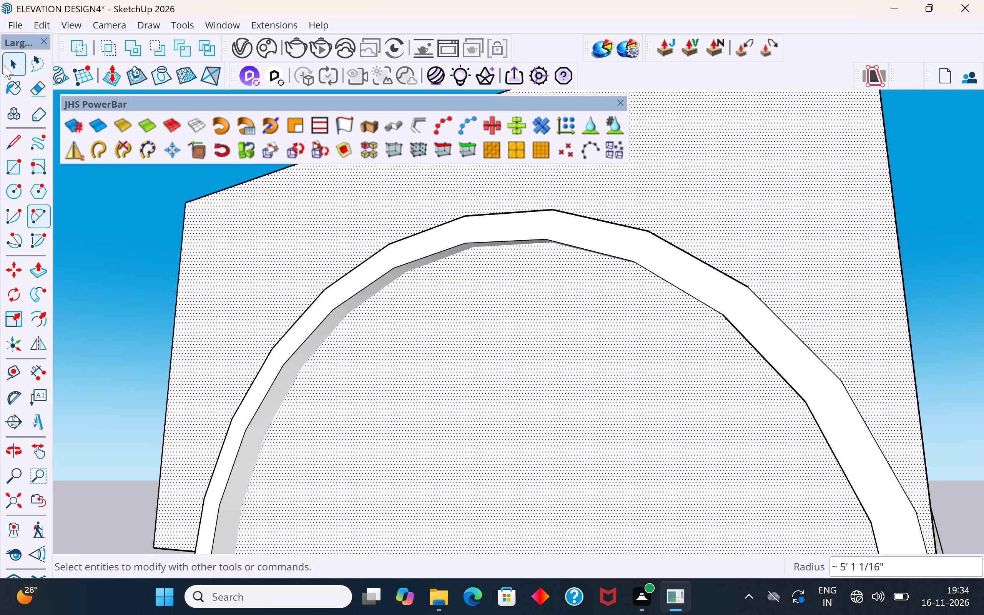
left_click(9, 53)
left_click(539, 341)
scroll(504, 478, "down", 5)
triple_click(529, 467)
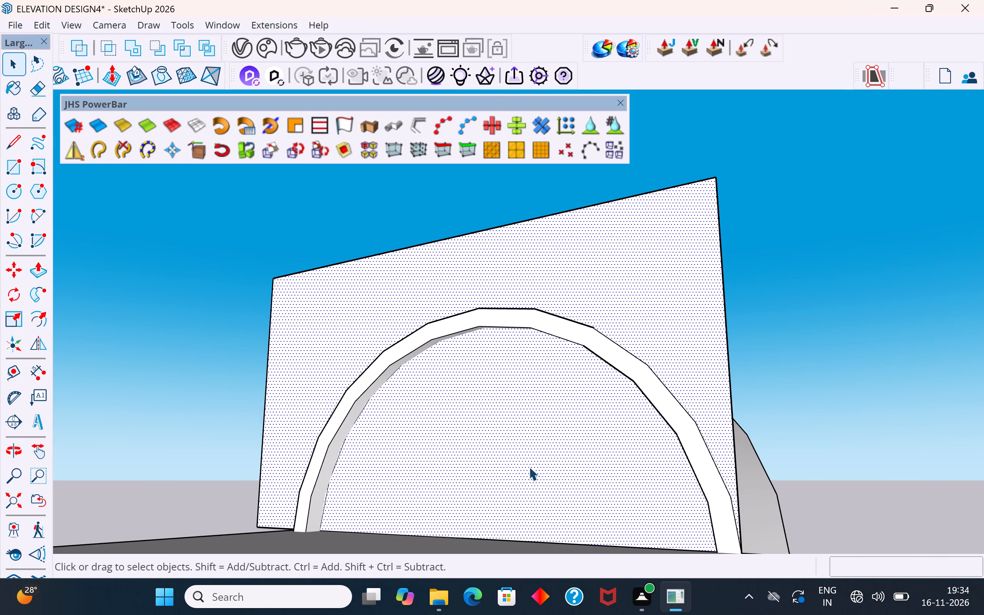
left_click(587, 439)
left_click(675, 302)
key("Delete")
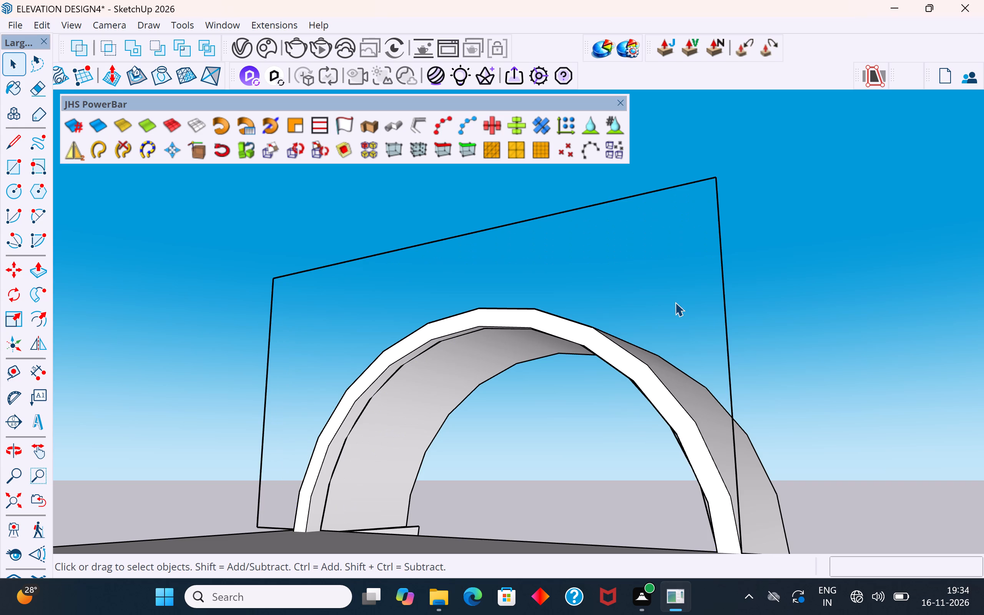
Undo the face deletion, the arc and the earlier vertical face edits until only the arched band remains, and exit its group.
key("ctrl+z")
key("ctrl+z")
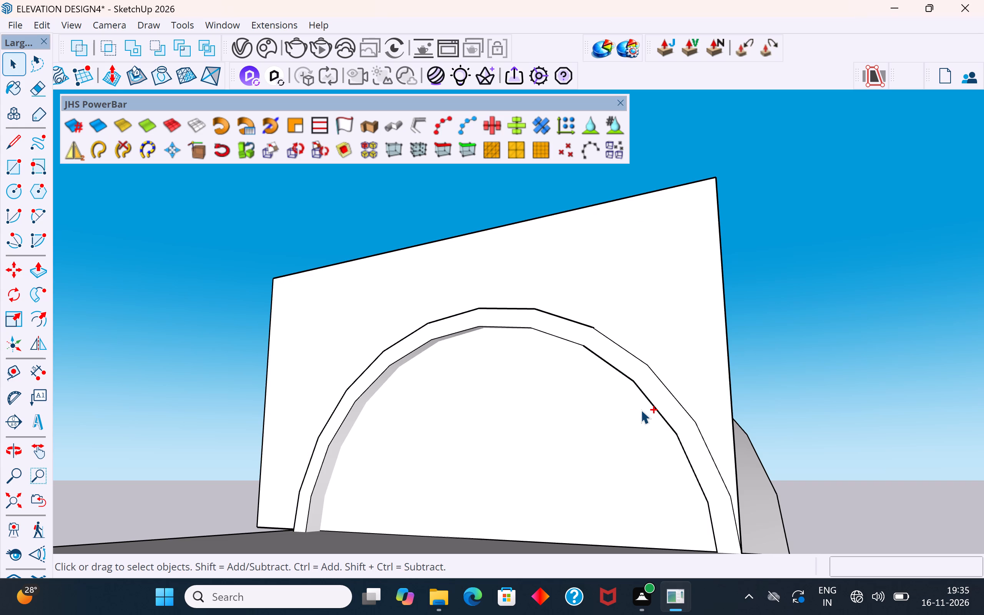
key("ctrl+z")
key("ctrl+z")
key("ctrl+z")
key("ctrl+z")
key("ctrl+z")
key("ctrl+z")
key("ctrl+z")
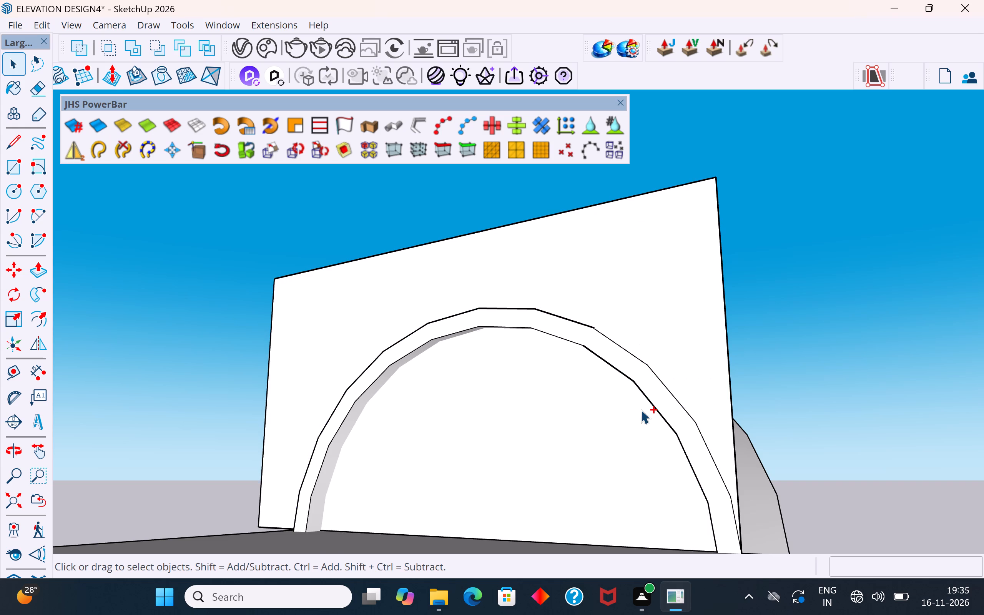
key("ctrl+z")
key("ctrl+z")
key("ctrl+z")
key("ctrl+z")
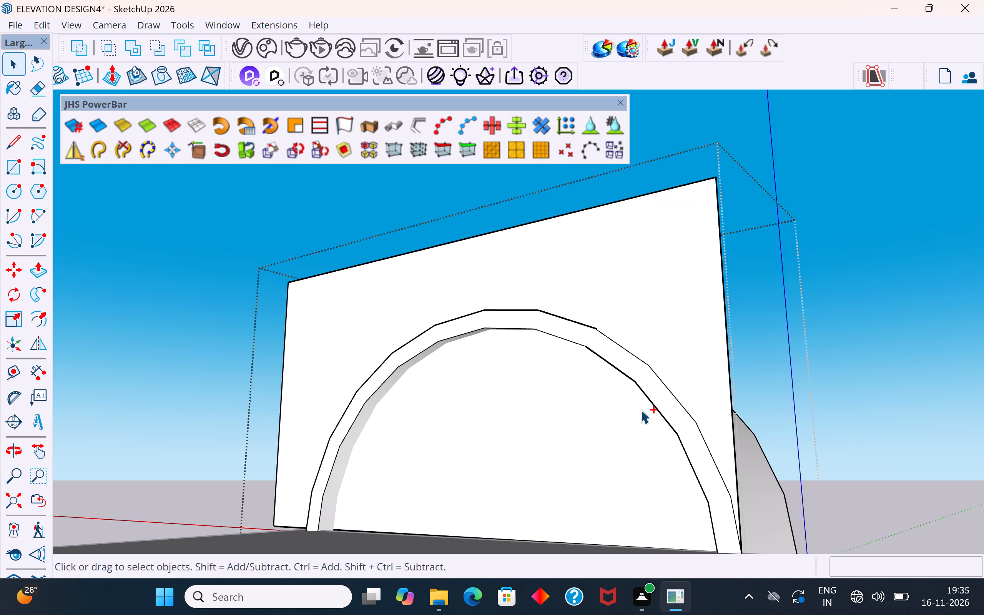
scroll(585, 485, "down", 6)
middle_click_drag(689, 421, 172, 504)
key("ctrl+z")
key("ctrl+z")
key("ctrl+z")
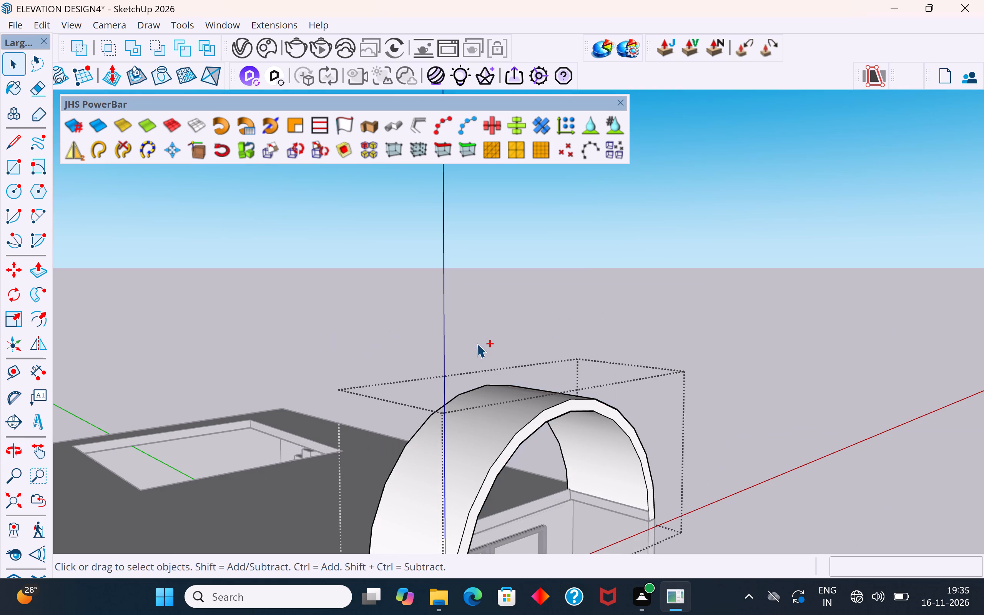
scroll(525, 352, "down", 5)
left_click(801, 283)
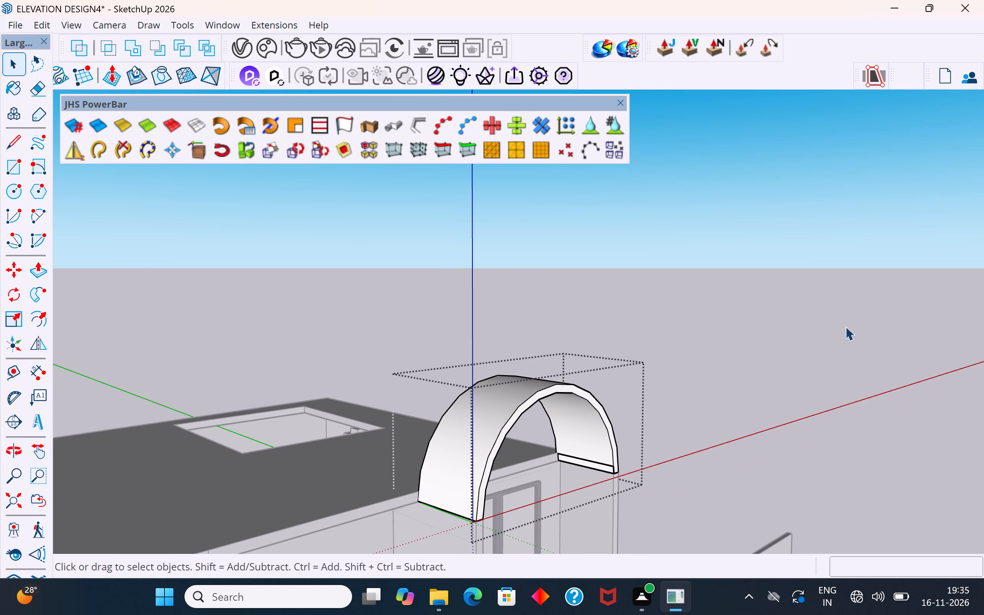
left_click(251, 308)
Examine how the arched band's feet meet the tops of the side columns and the roof edge.
scroll(474, 321, "down", 4)
middle_click_drag(547, 417, 382, 420)
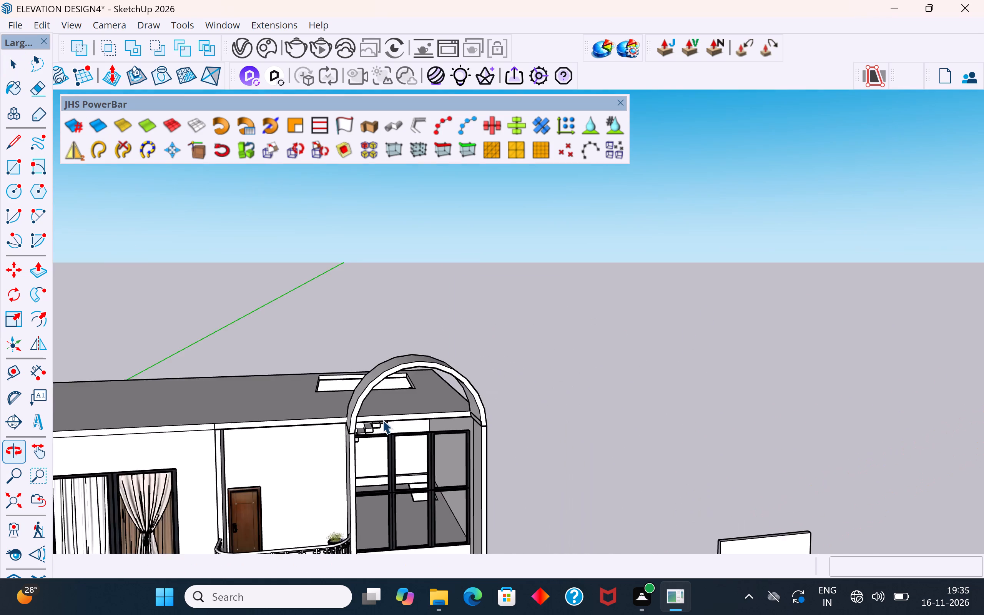
scroll(475, 444, "up", 4)
middle_click_drag(497, 424, 544, 341)
middle_click_drag(544, 341, 525, 411)
scroll(314, 372, "up", 2)
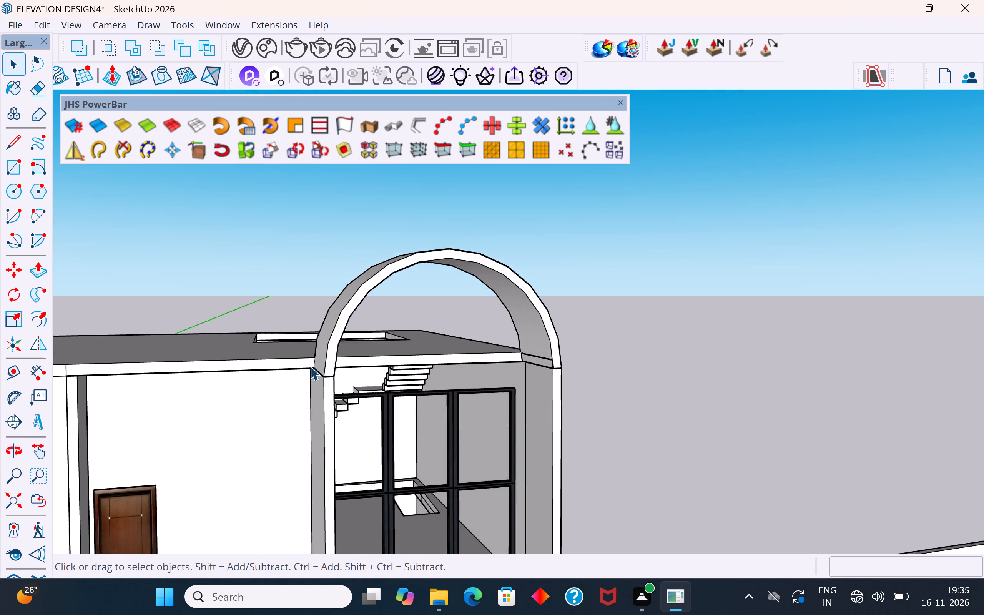
scroll(310, 366, "up", 9)
middle_click_drag(349, 386, 416, 417)
scroll(396, 423, "up", 13)
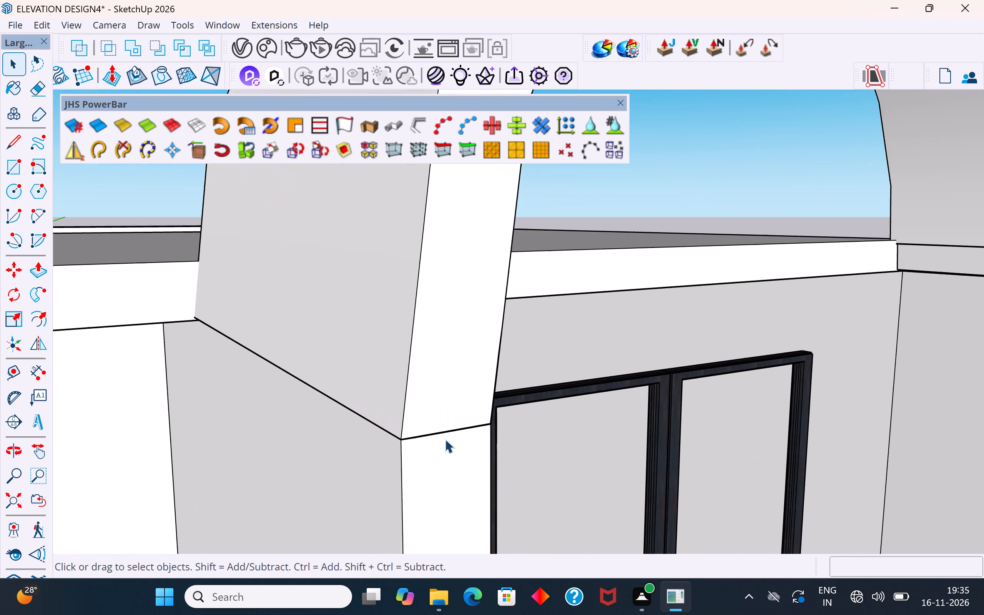
scroll(445, 439, "up", 18)
middle_click_drag(400, 441, 410, 485)
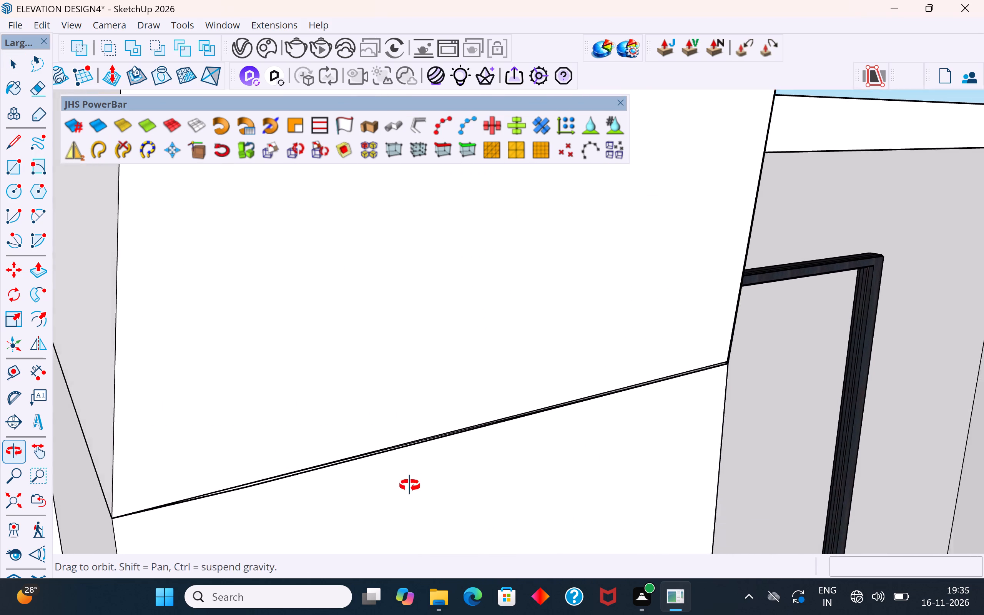
middle_click_drag(410, 485, 438, 558)
scroll(429, 450, "up", 12)
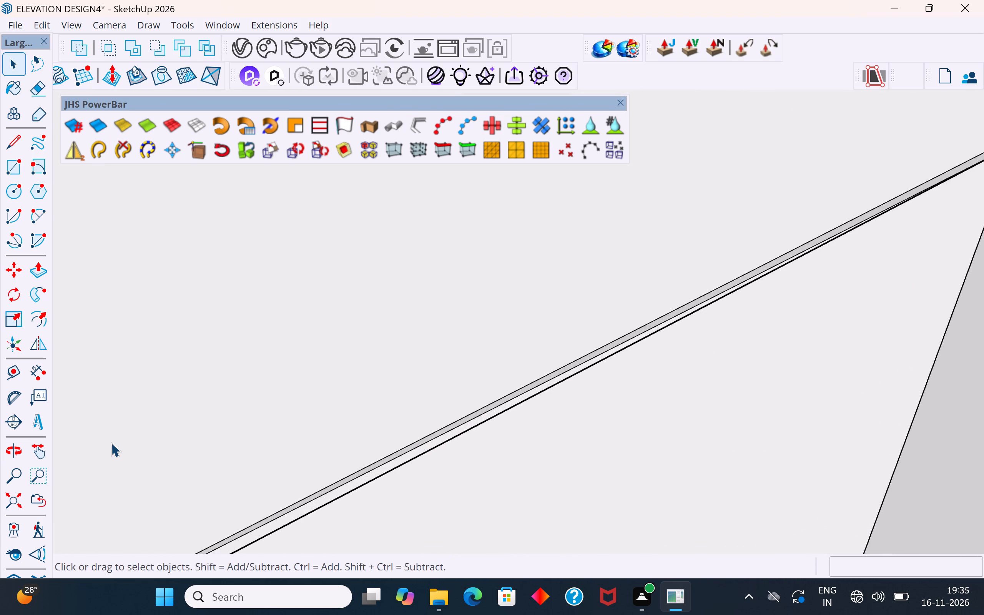
scroll(111, 443, "down", 20)
scroll(111, 443, "down", 20)
scroll(111, 443, "down", 4)
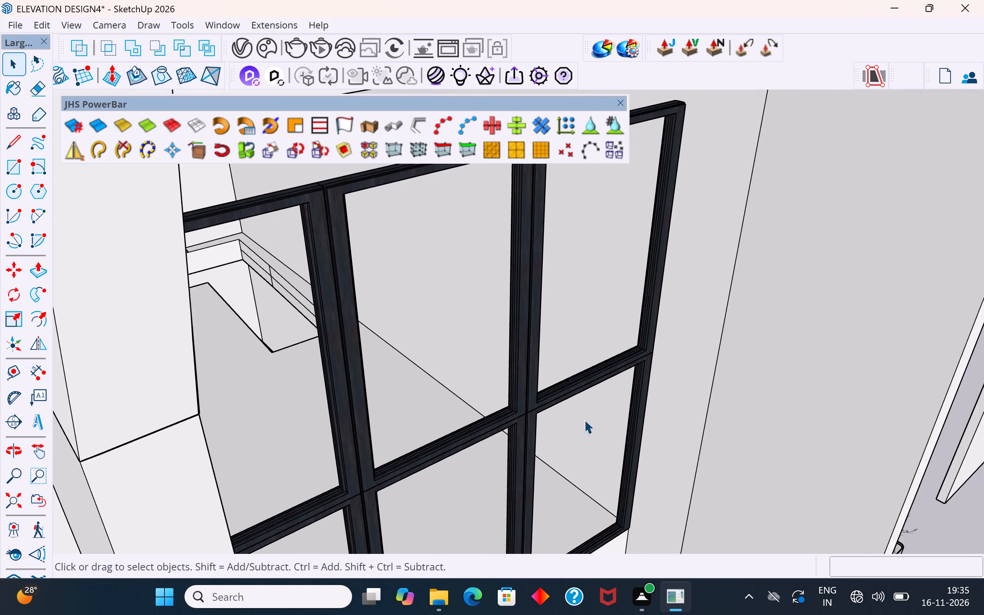
scroll(584, 420, "down", 10)
middle_click_drag(700, 334, 587, 294)
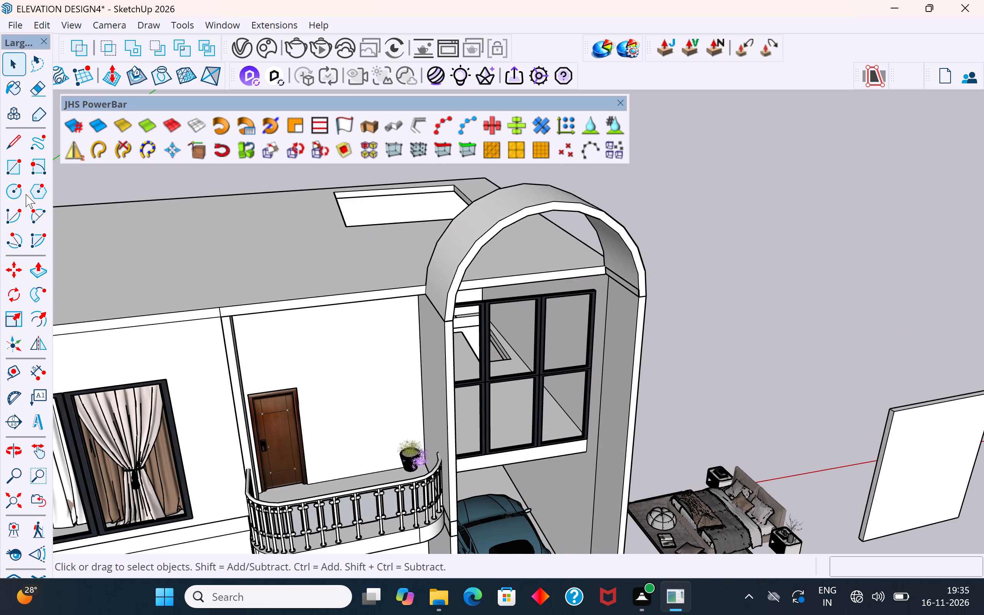
Draw a straight line across the front opening between the inner front corners of the arched band's two feet.
left_click(11, 145)
scroll(445, 314, "up", 3)
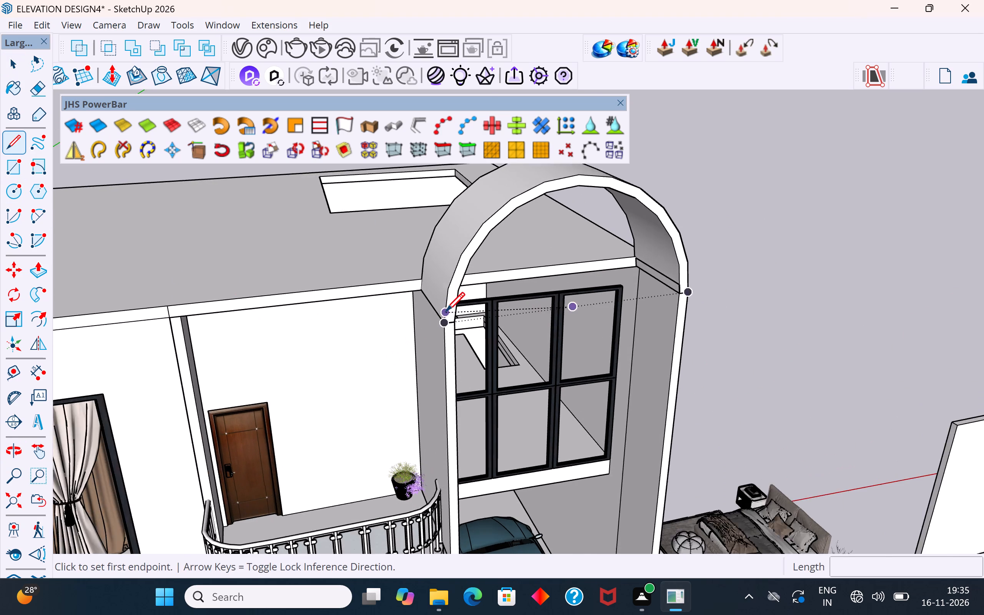
scroll(446, 313, "up", 3)
left_click(449, 326)
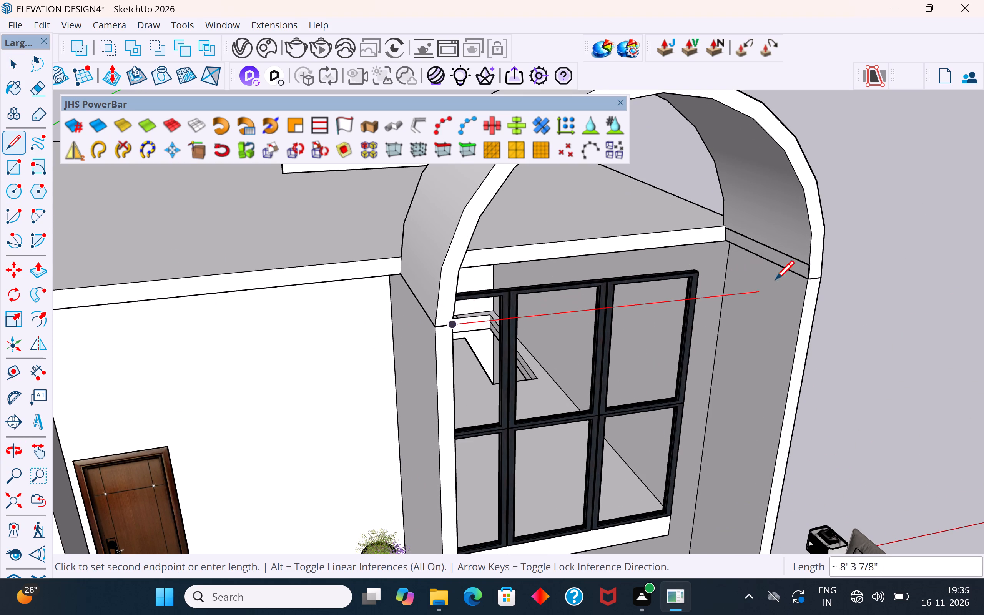
left_click(807, 283)
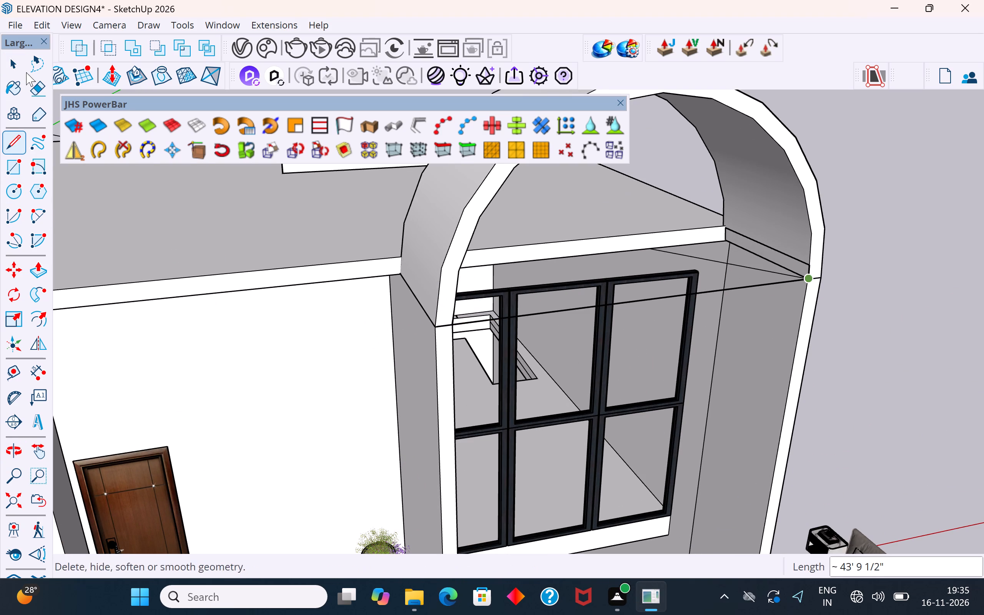
left_click(17, 61)
Draw a two-point arc between the band's two inner front feet, bulging about 5' 1 1/2" up to the crown of its inner curve.
left_click(38, 216)
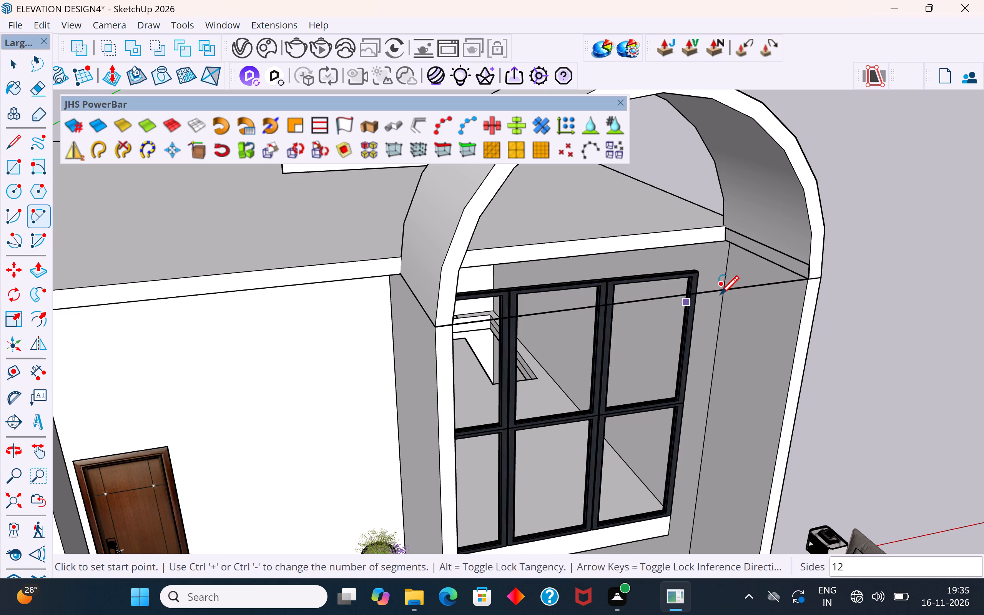
scroll(526, 399, "down", 12)
middle_click_drag(526, 404, 545, 295)
scroll(532, 383, "up", 1)
scroll(355, 614, "down", 7)
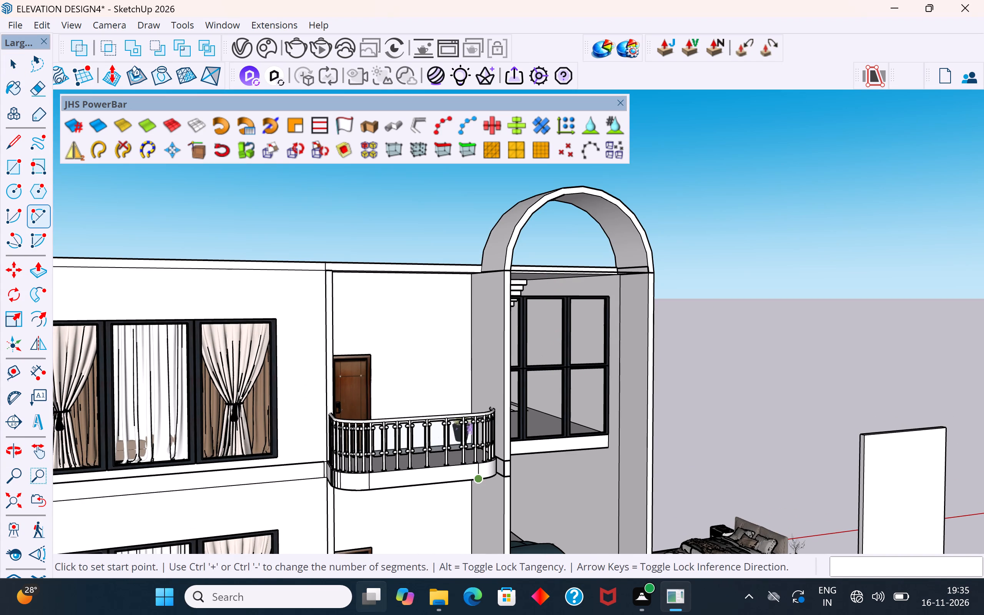
middle_click_drag(469, 510, 454, 572)
scroll(652, 253, "up", 6)
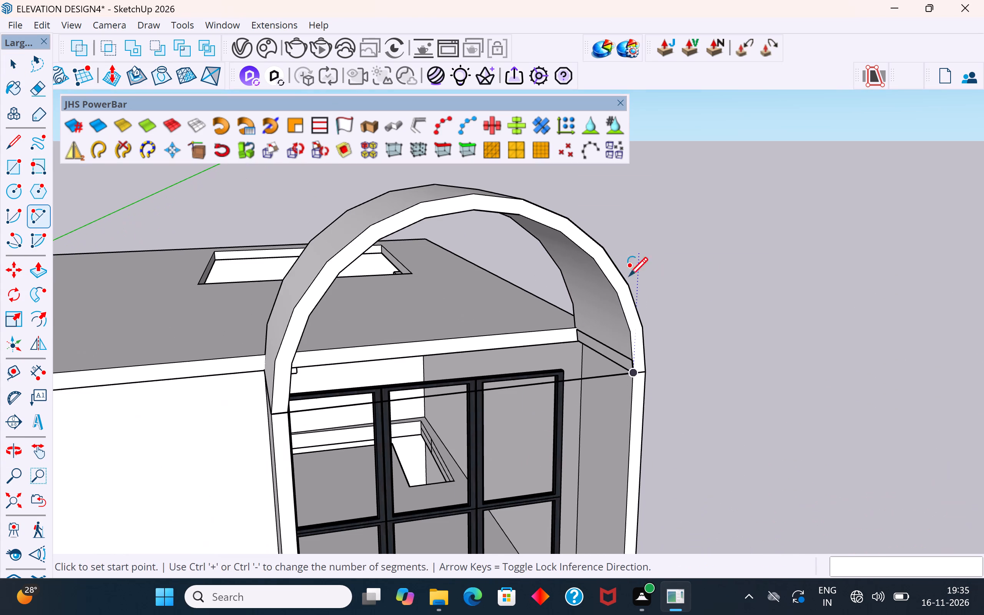
left_click(477, 393)
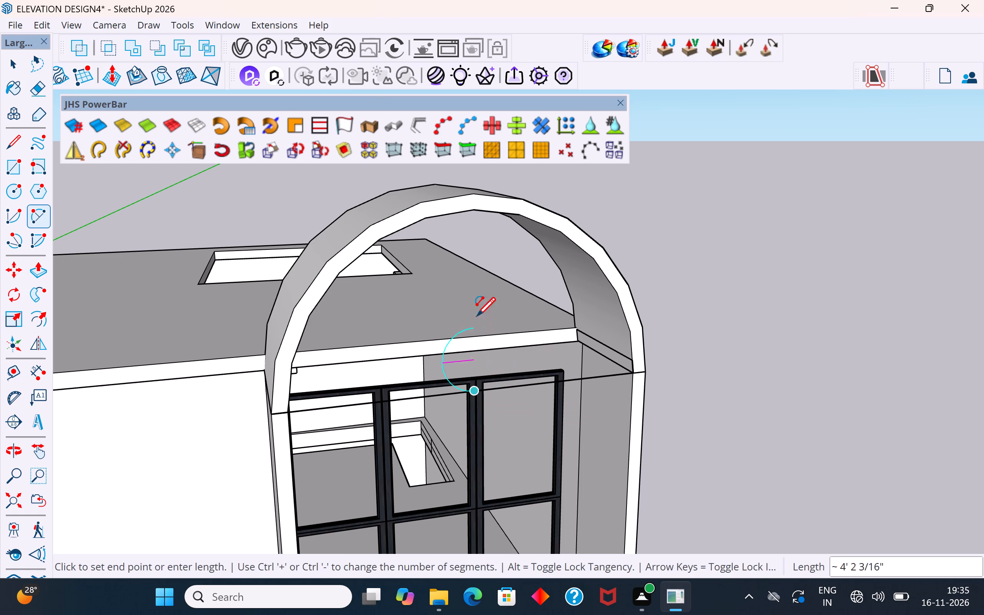
key("Escape")
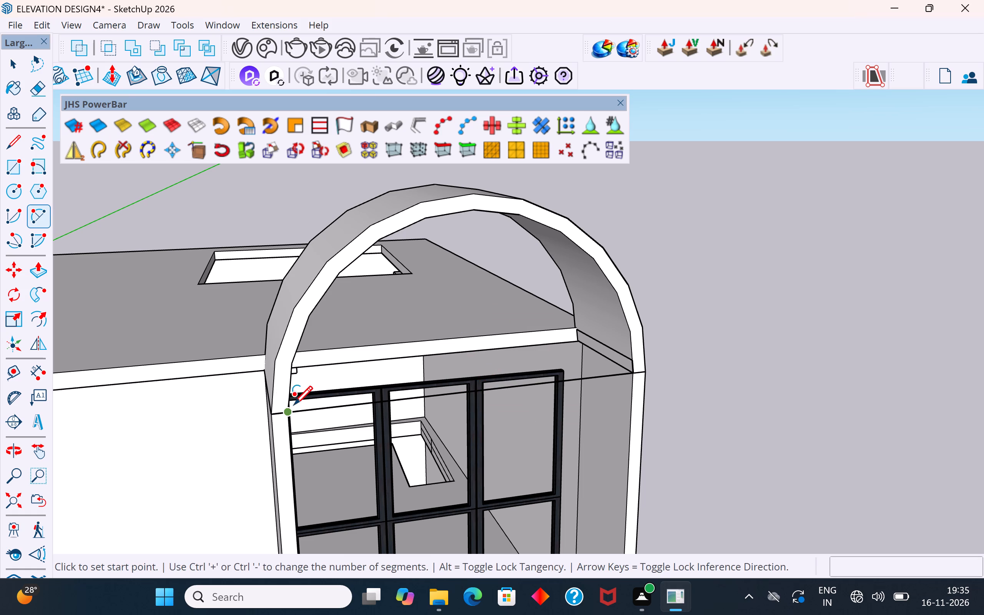
left_click(286, 409)
left_click(631, 376)
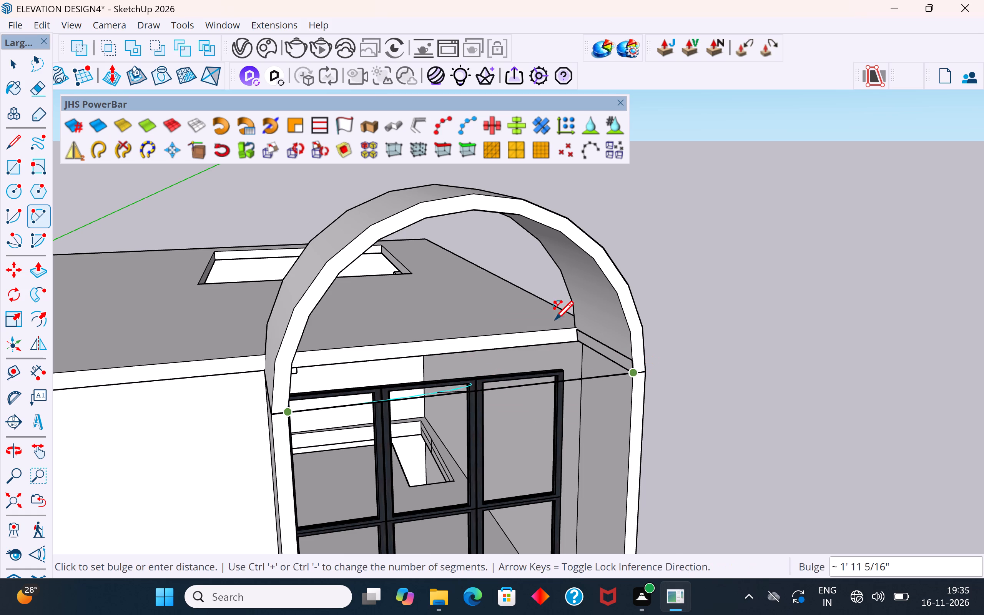
left_click(463, 214)
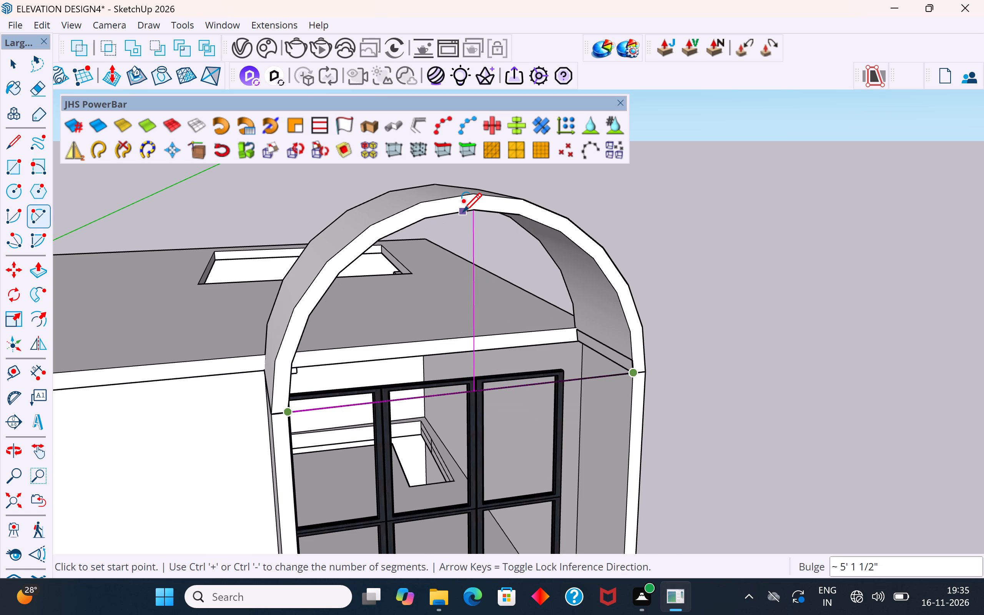
left_click(15, 63)
left_click(323, 181)
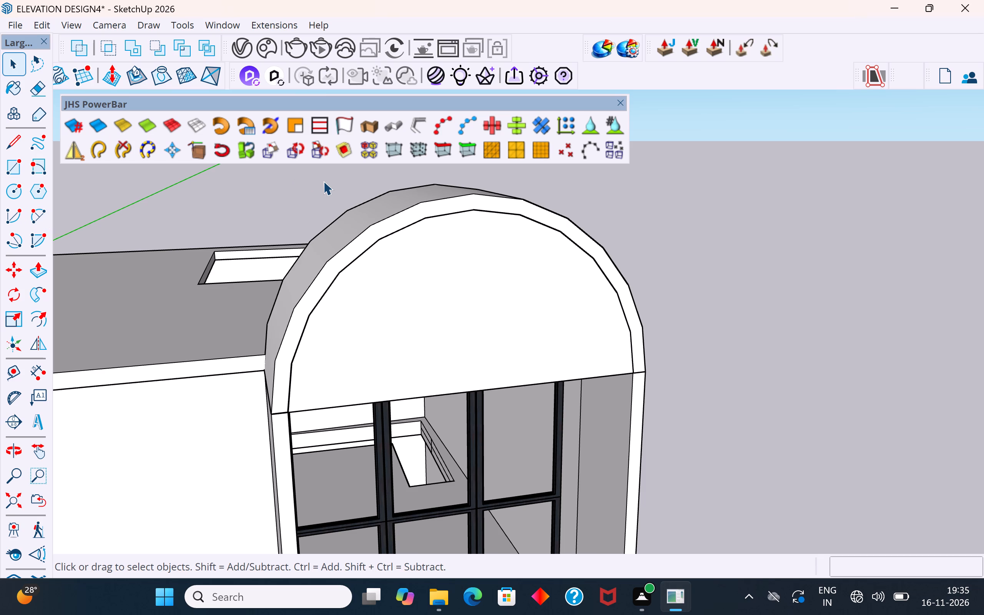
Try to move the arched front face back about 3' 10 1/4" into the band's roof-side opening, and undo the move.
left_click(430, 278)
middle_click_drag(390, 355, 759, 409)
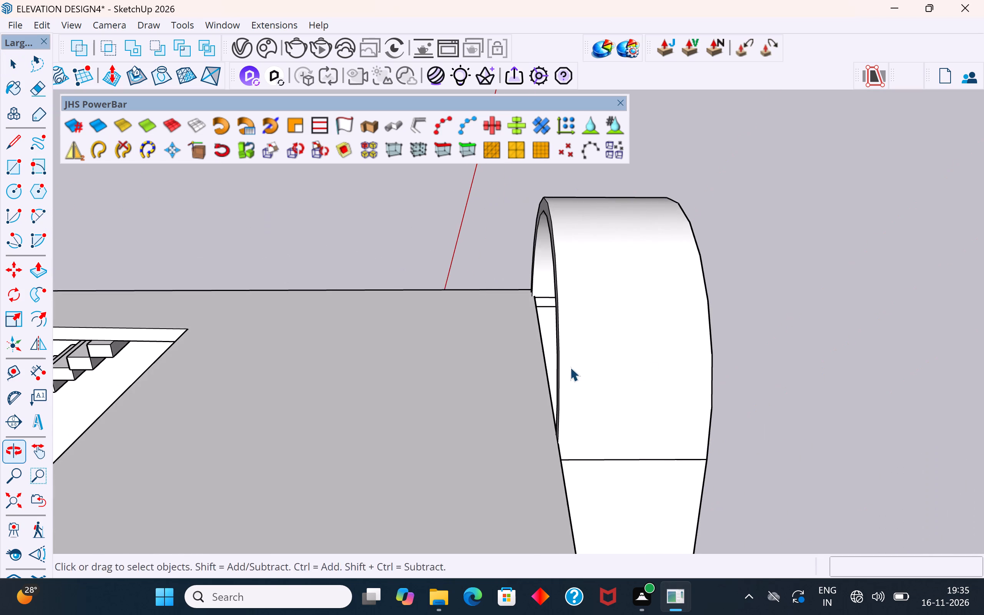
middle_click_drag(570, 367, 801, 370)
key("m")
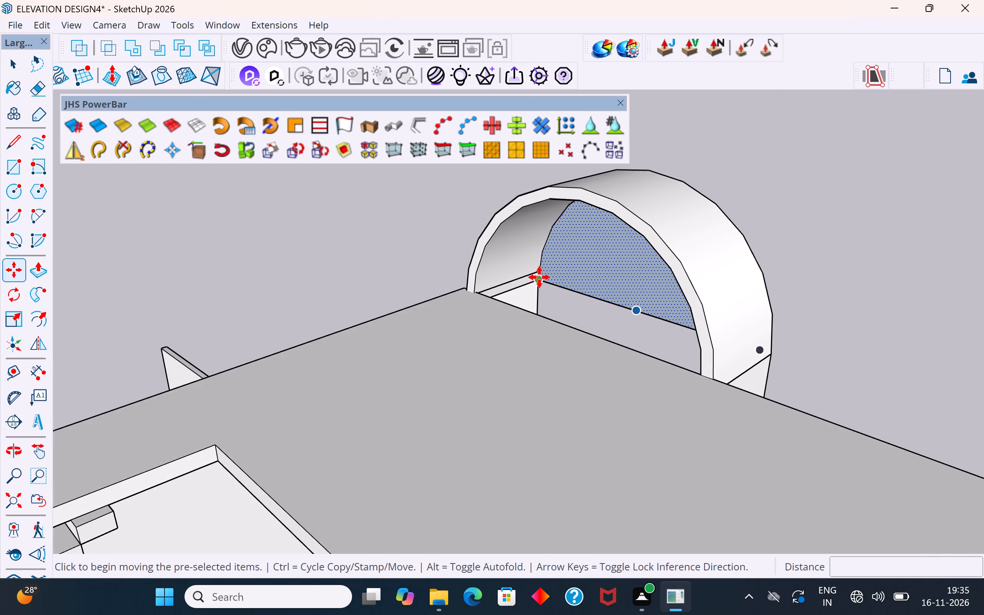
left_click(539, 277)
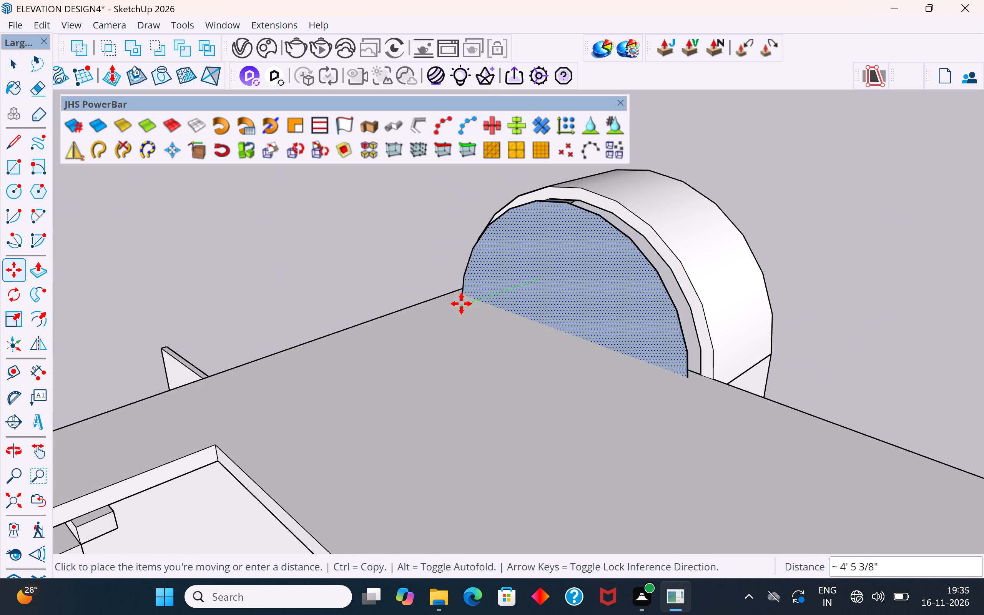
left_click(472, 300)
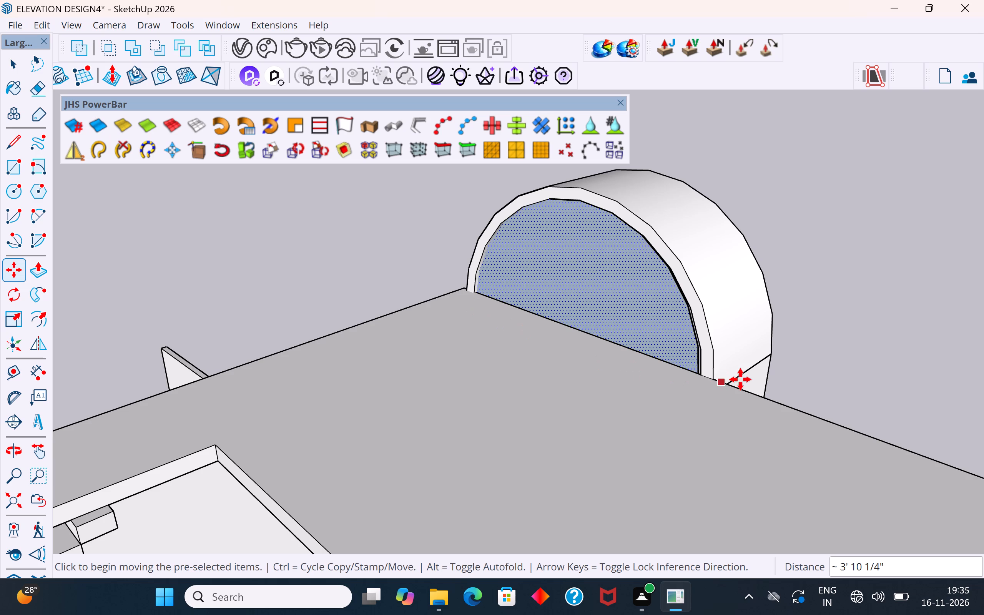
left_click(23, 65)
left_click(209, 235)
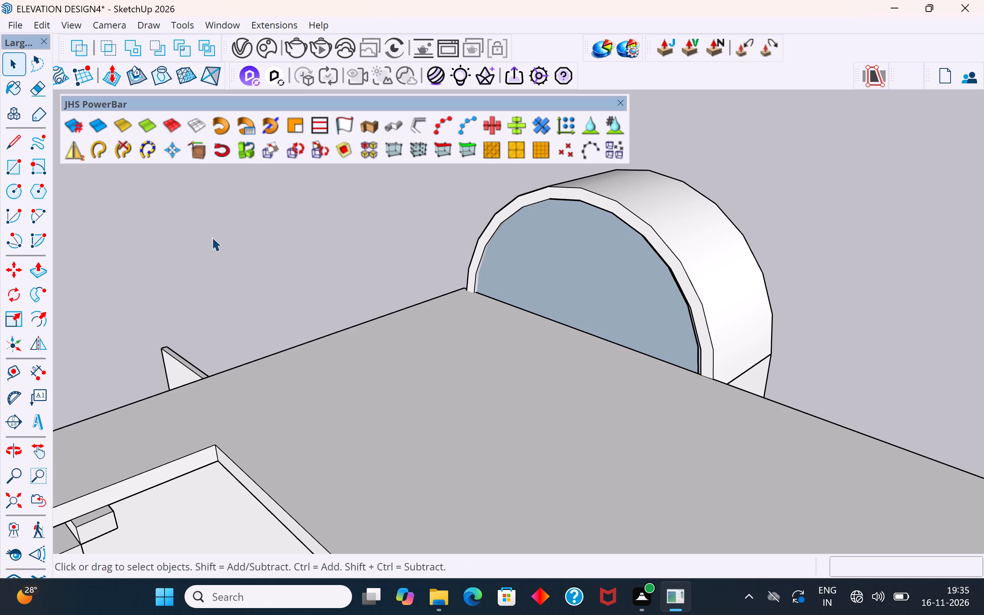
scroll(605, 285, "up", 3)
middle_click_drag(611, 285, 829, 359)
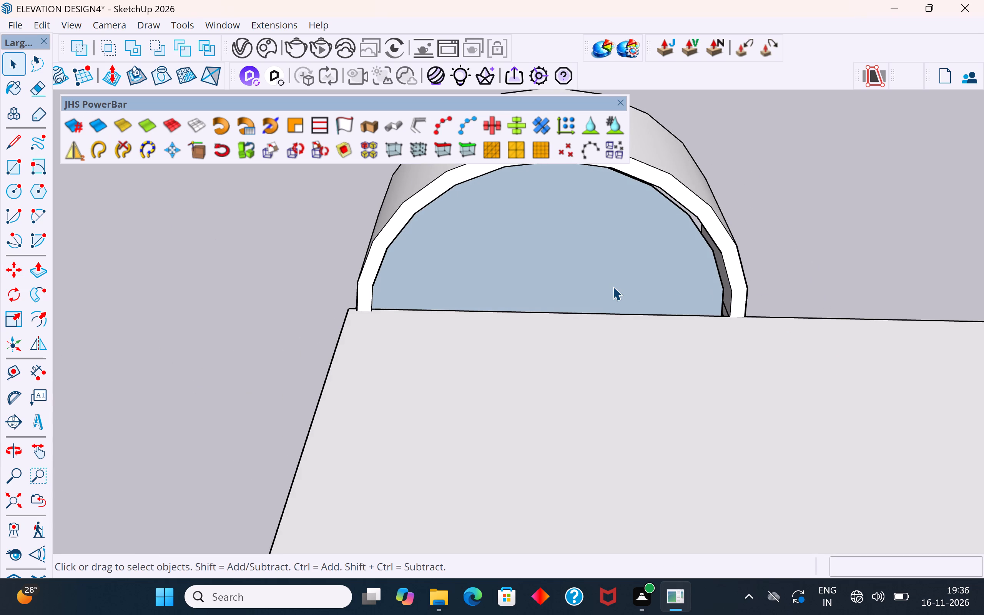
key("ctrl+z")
Examine the closed arched front above the tall window from the front and side of the building.
scroll(513, 466, "down", 6)
middle_click_drag(683, 402, 125, 356)
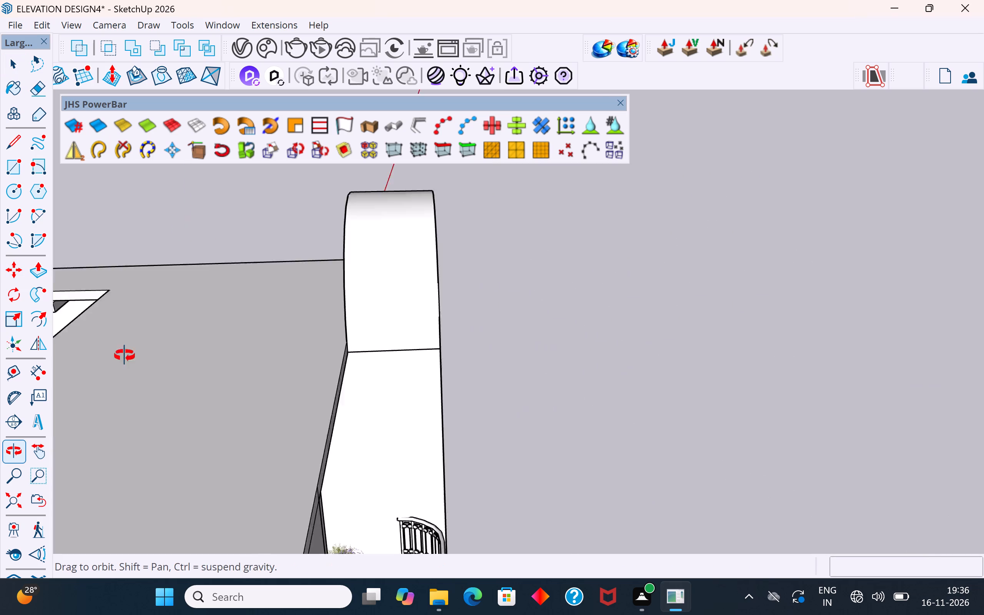
middle_click_drag(125, 356, 57, 369)
scroll(437, 271, "up", 5)
middle_click_drag(452, 277, 235, 251)
scroll(428, 429, "down", 4)
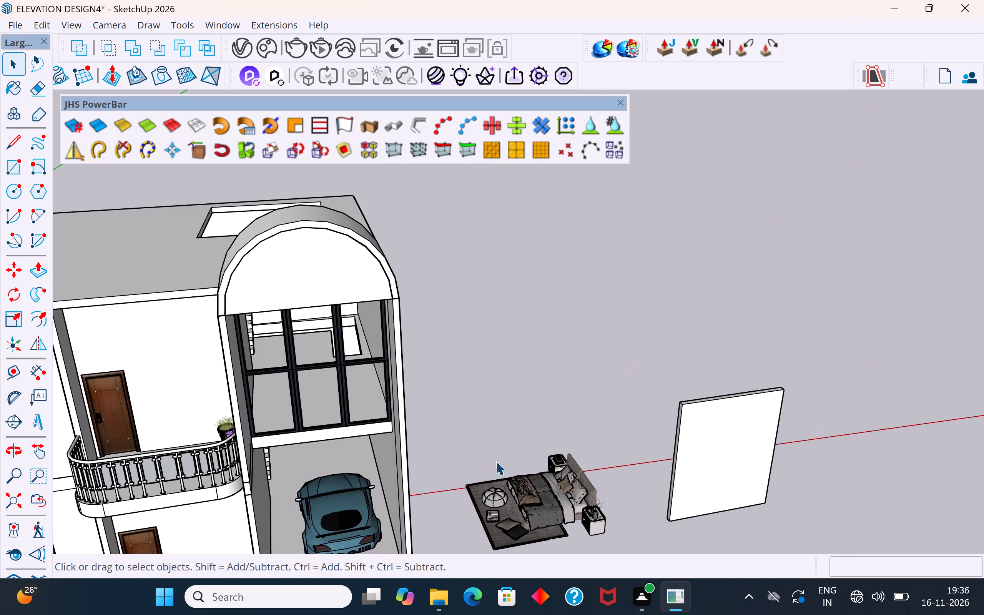
middle_click_drag(465, 413, 515, 339)
scroll(426, 432, "down", 5)
middle_click_drag(390, 261, 387, 212)
scroll(371, 227, "up", 3)
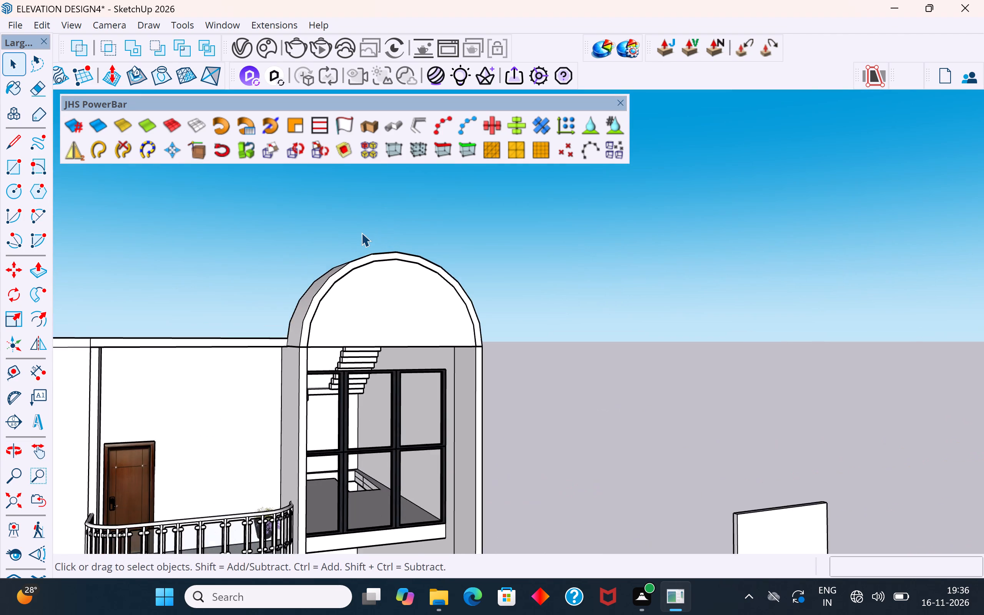
scroll(361, 233, "up", 8)
middle_click_drag(313, 303, 268, 328)
Copy the arched front face from its inner foot corner about 4' 5/8" back to the band's rear foot at the roof edge.
left_click(350, 379)
middle_click_drag(693, 367, 615, 382)
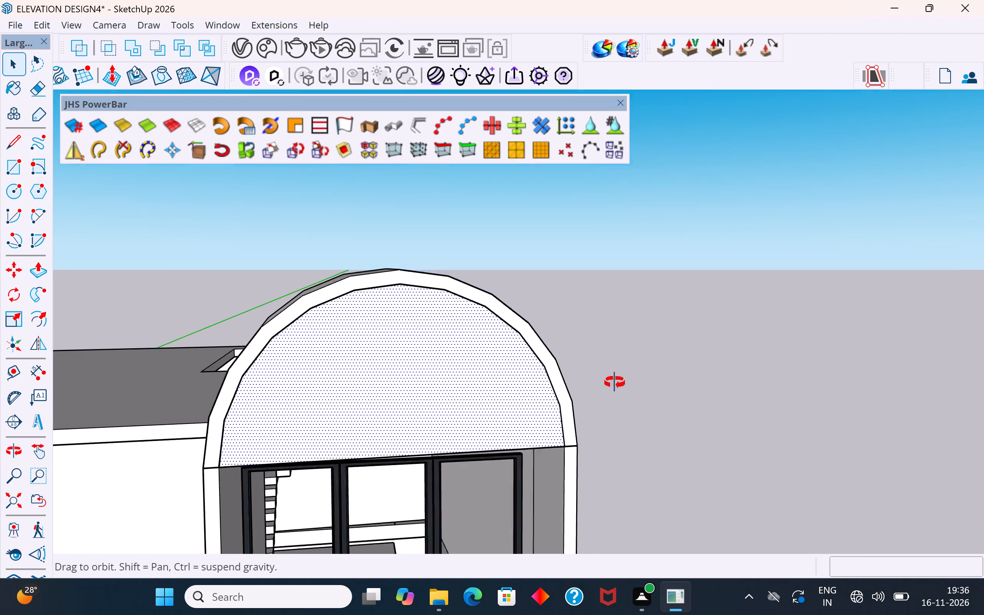
middle_click_drag(615, 382, 339, 437)
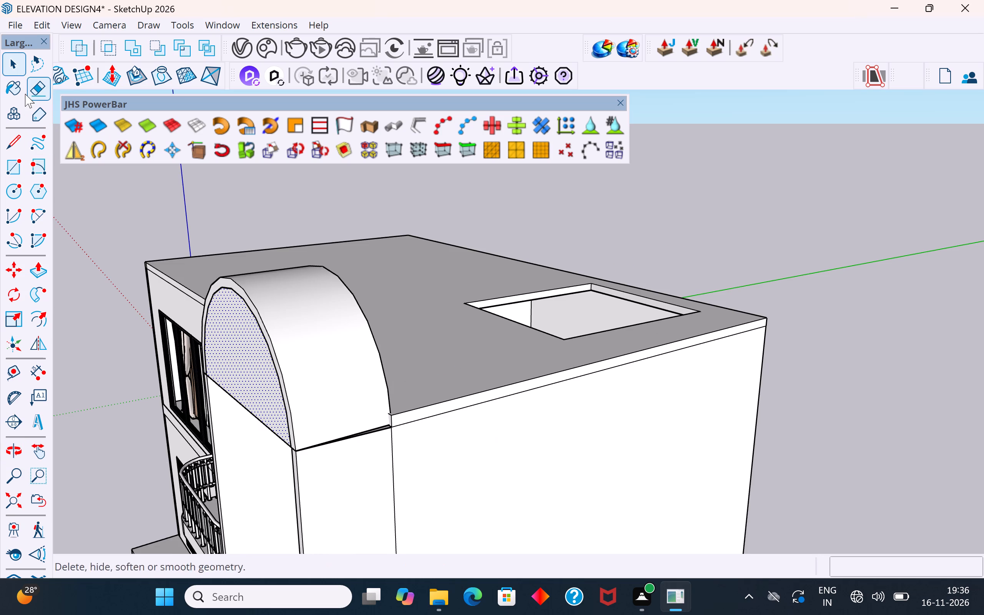
left_click(15, 68)
left_click(85, 172)
left_click(258, 357)
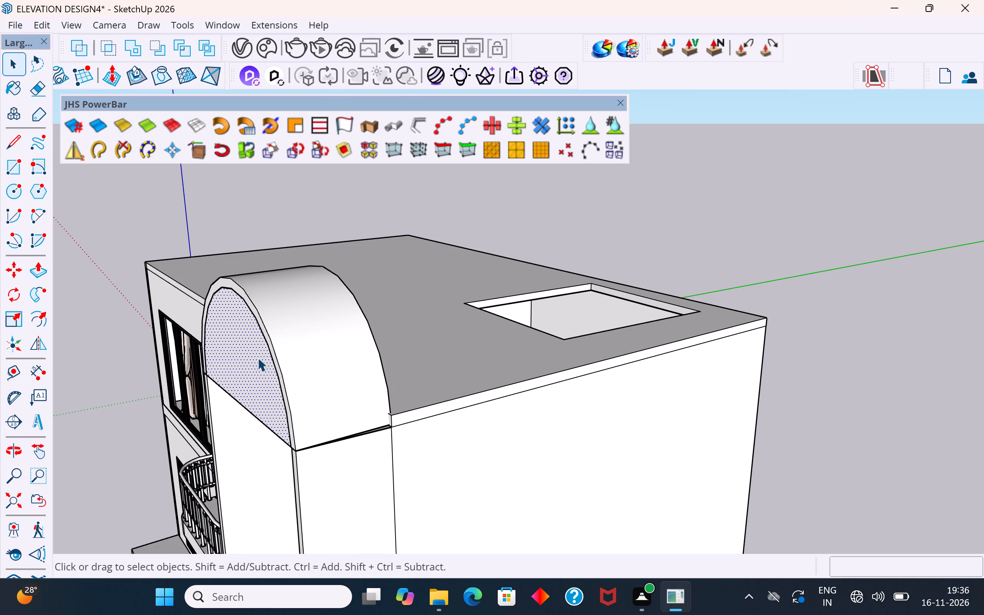
right_click(258, 357)
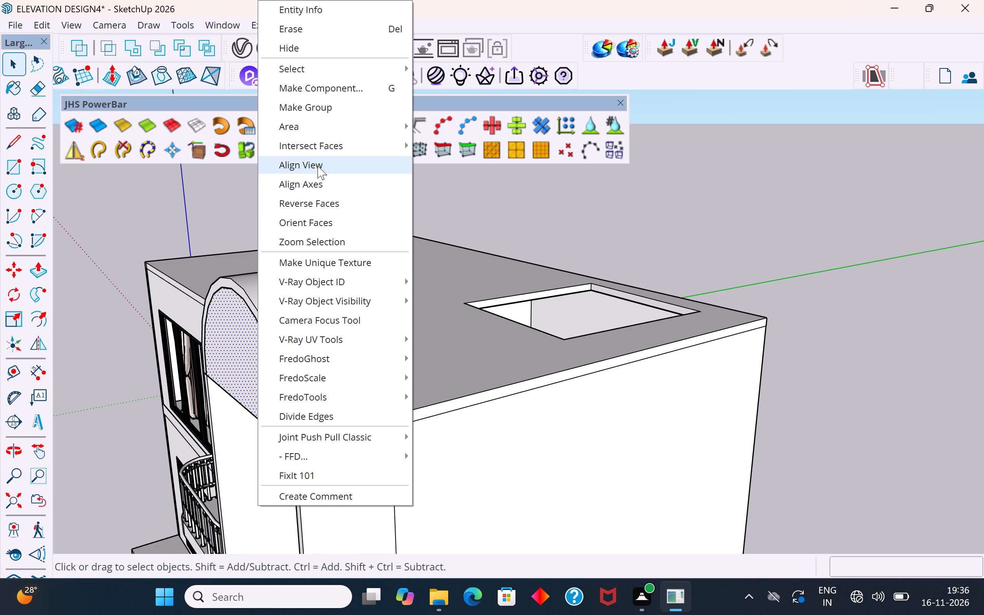
left_click(663, 189)
left_click(256, 362)
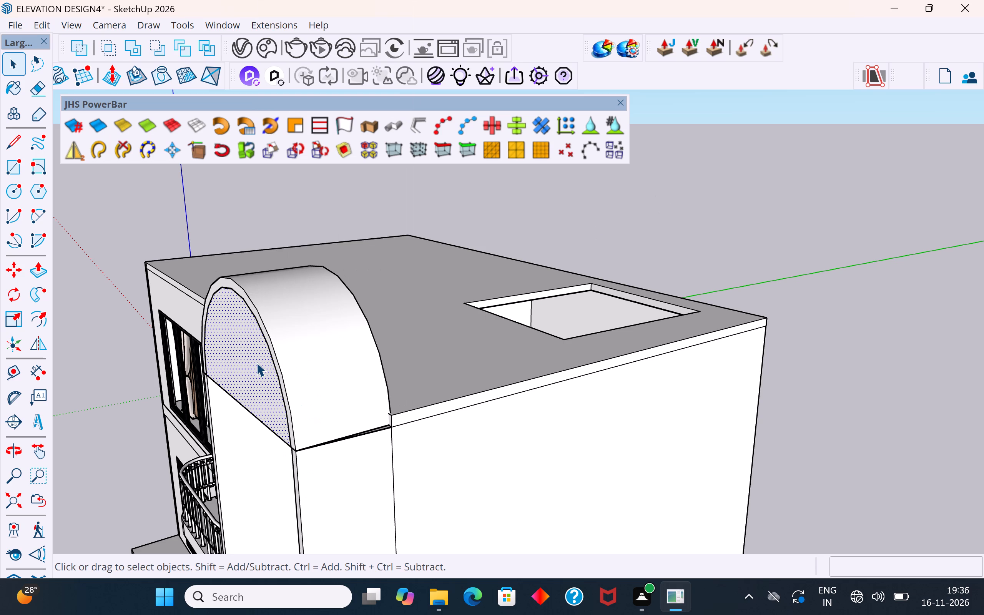
key("m")
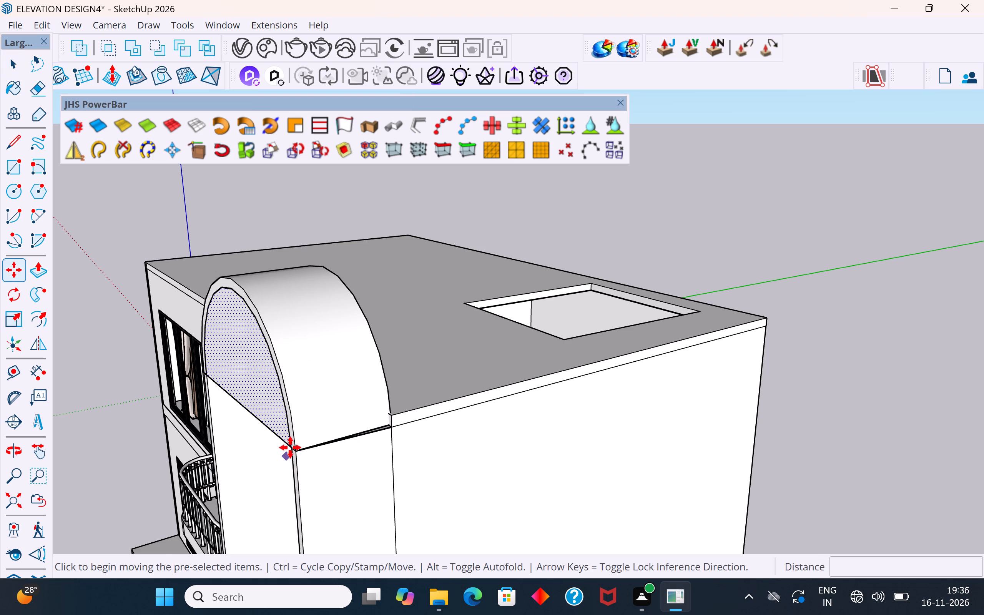
scroll(278, 451, "up", 8)
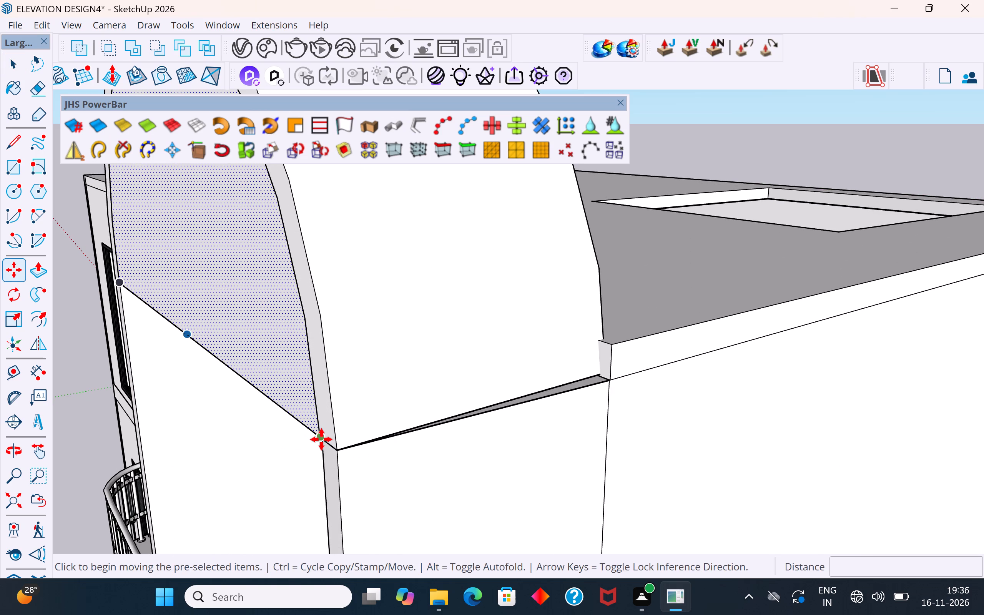
left_click(321, 439, "ctrl")
middle_click_drag(565, 384, 305, 460)
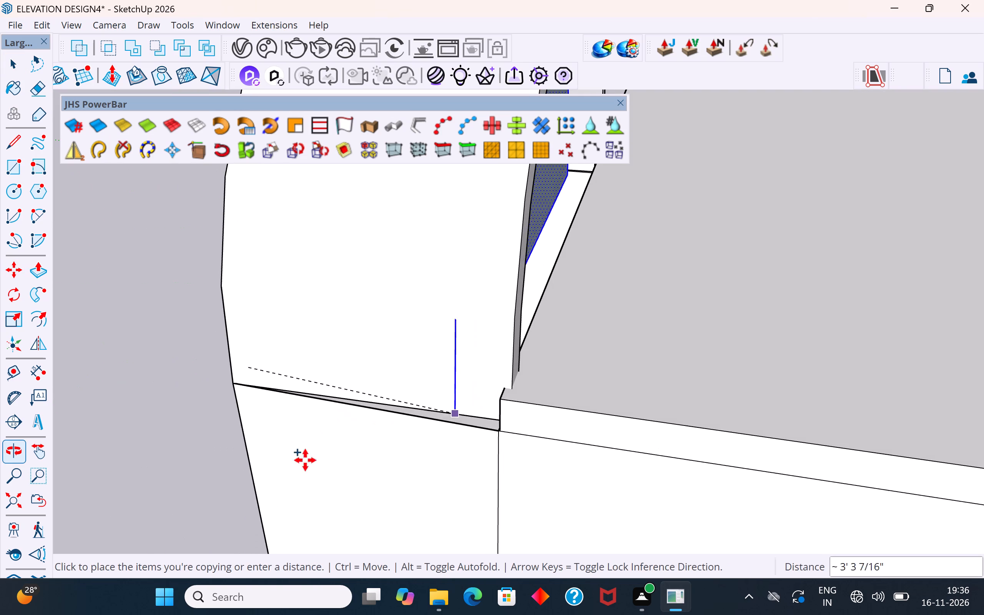
scroll(514, 393, "up", 1)
middle_click_drag(510, 393, 467, 409)
scroll(467, 409, "down", 3)
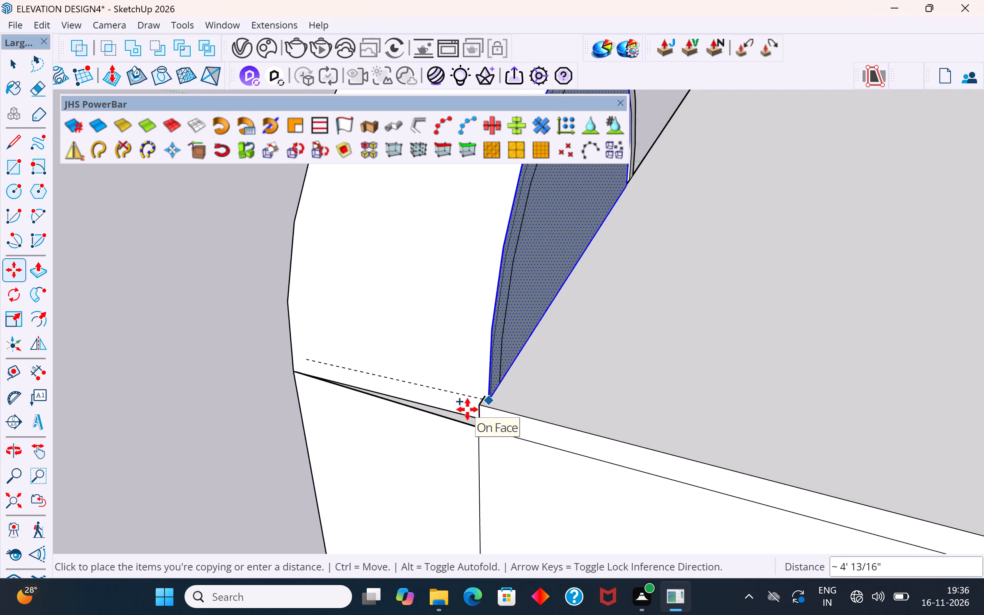
scroll(467, 409, "down", 8)
scroll(484, 402, "up", 3)
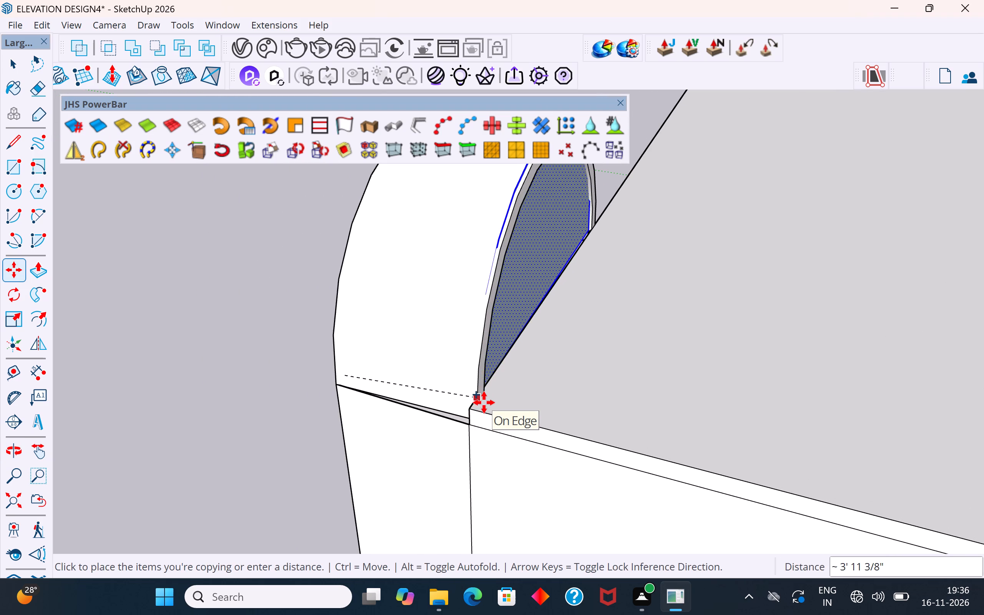
scroll(477, 410, "down", 1)
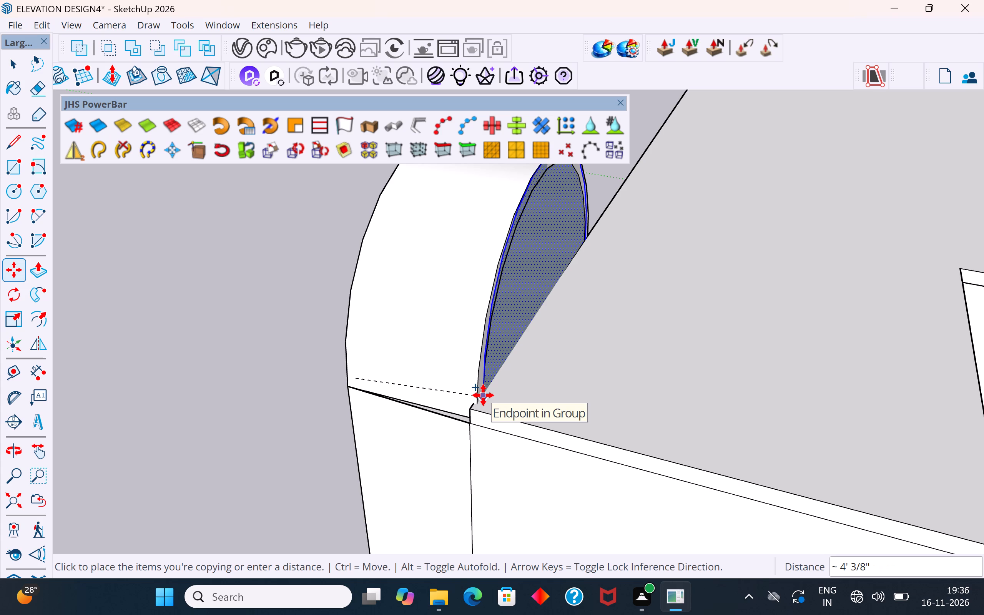
scroll(483, 395, "down", 2)
left_click(483, 400)
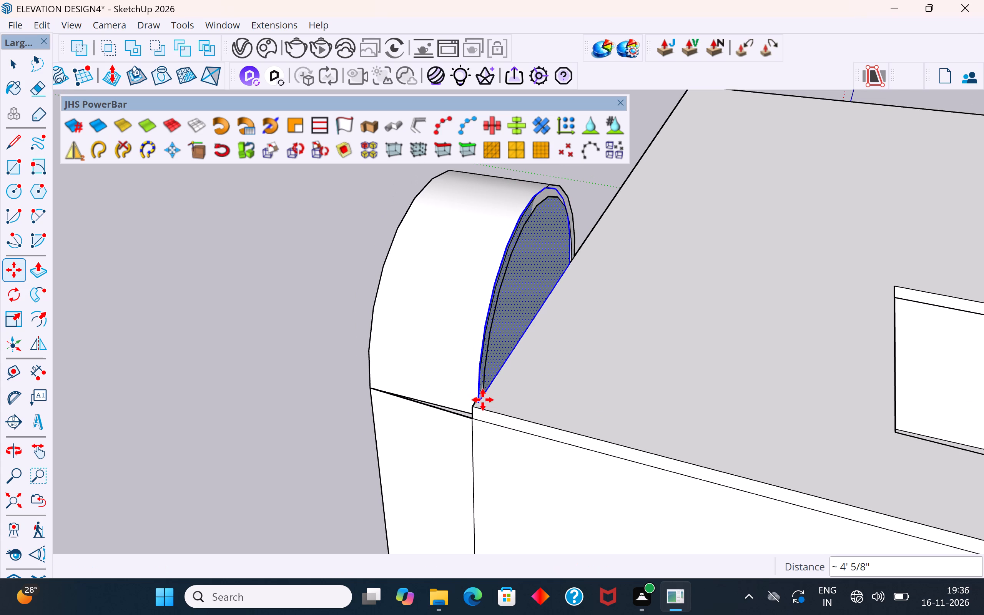
Rotate the copied rear face slightly about its near foot corner to bring its far foot toward the band's rear edge.
left_click(17, 304)
scroll(486, 402, "up", 13)
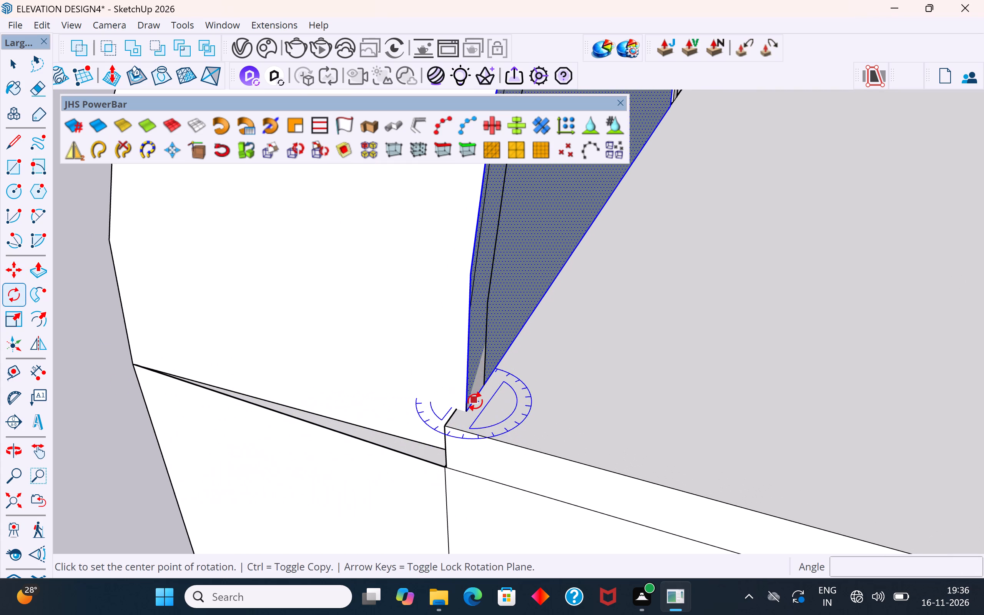
left_click(466, 416)
scroll(521, 319, "up", 1)
scroll(497, 354, "down", 5)
middle_click_drag(491, 357, 455, 382)
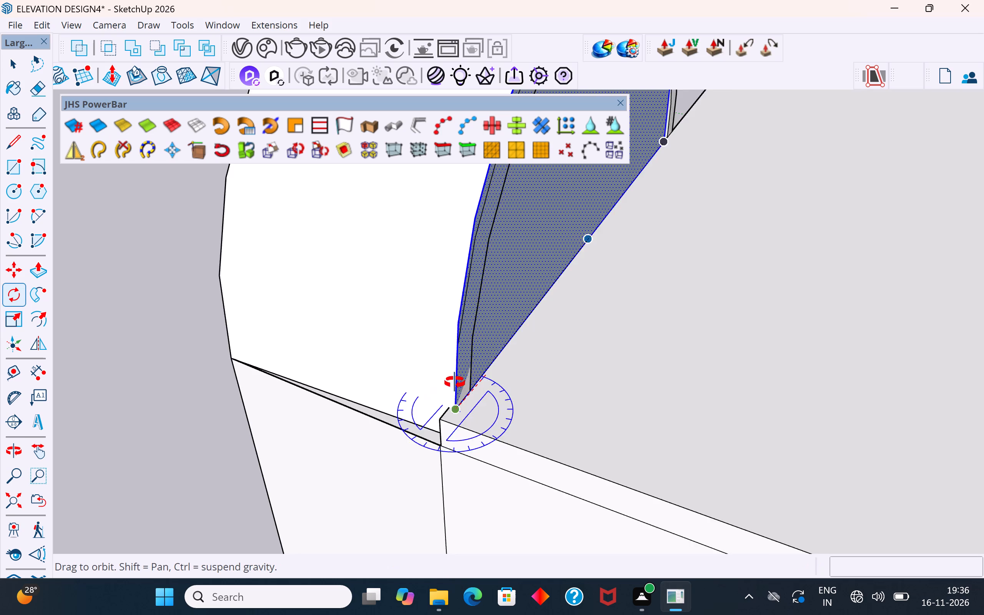
middle_click_drag(455, 382, 409, 405)
scroll(409, 405, "up", 1)
scroll(404, 406, "down", 6)
scroll(652, 203, "up", 8)
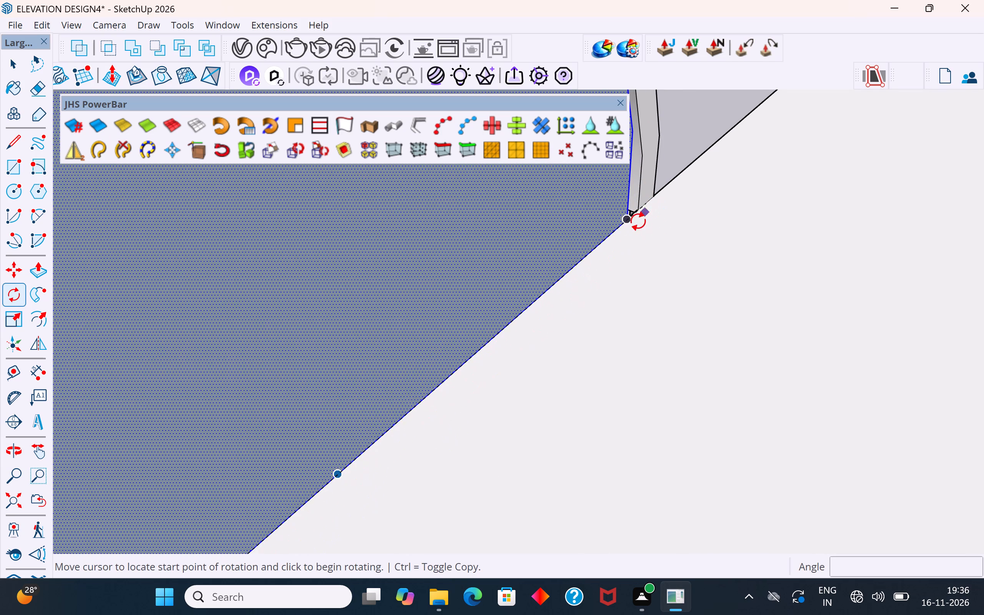
left_click(624, 218)
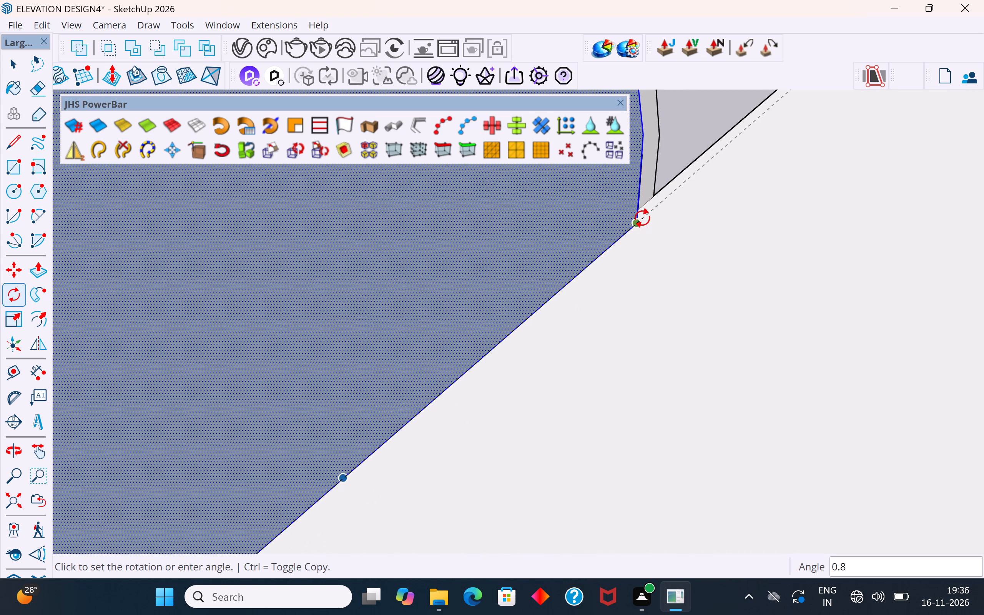
left_click(648, 204)
scroll(650, 214, "down", 4)
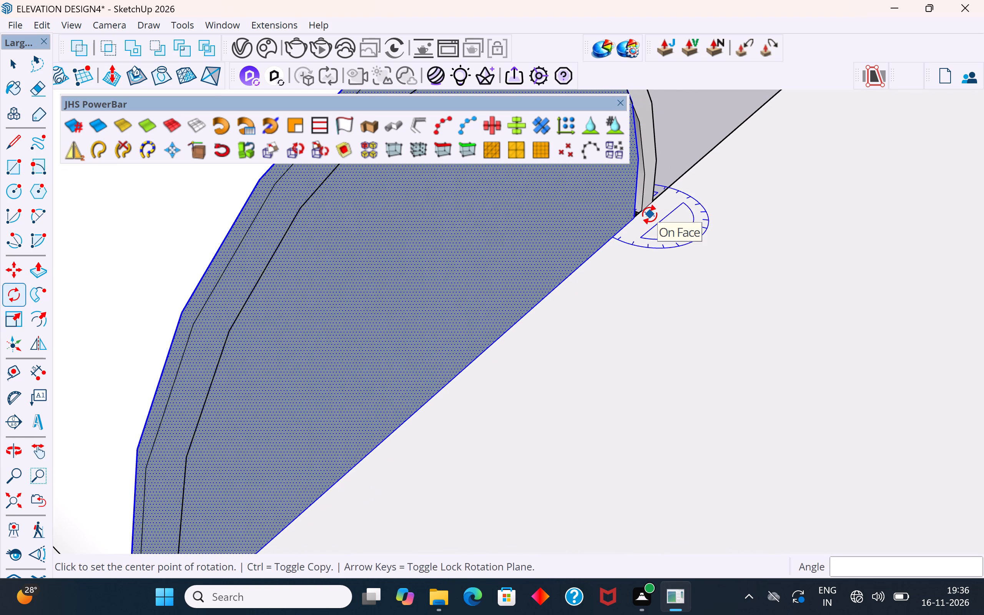
scroll(650, 214, "down", 6)
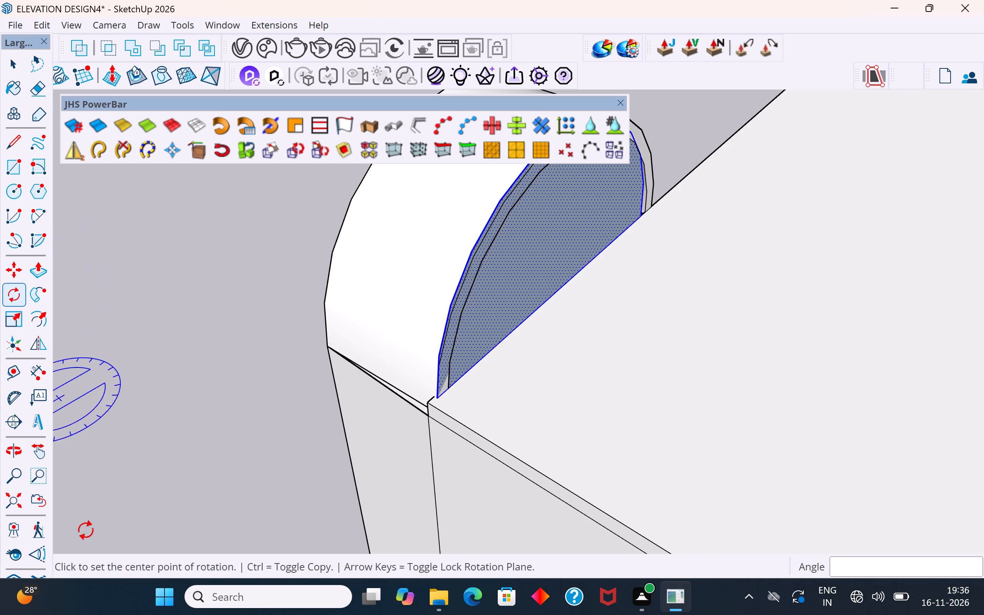
Scale the copied rear arched face about its opposite corner to about 1.03 by 1.00, pulling its far foot toward the band's edge.
scroll(249, 469, "down", 4)
left_click(13, 72)
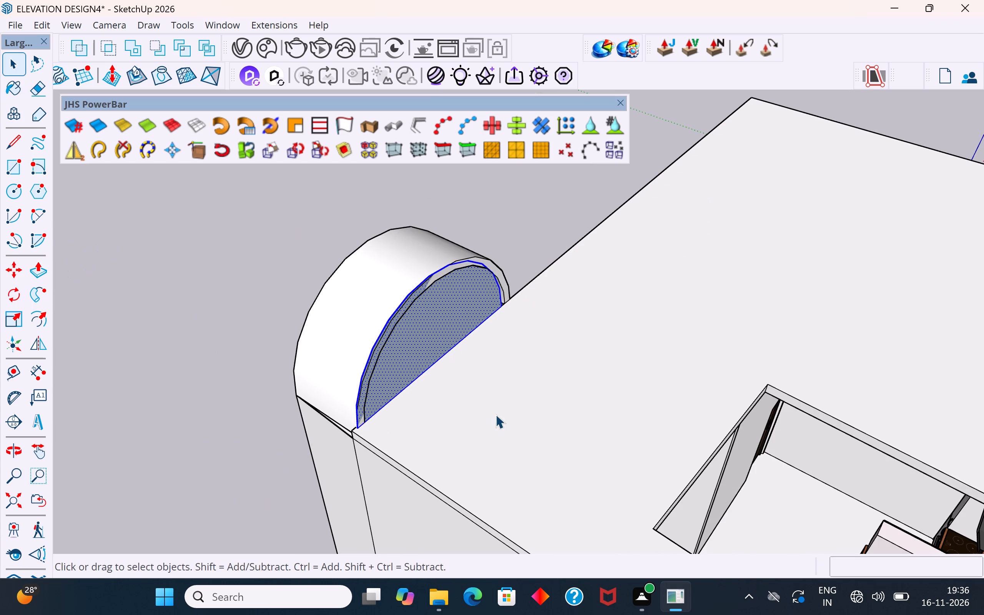
scroll(495, 414, "down", 4)
middle_click_drag(494, 406, 355, 359)
scroll(361, 287, "up", 9)
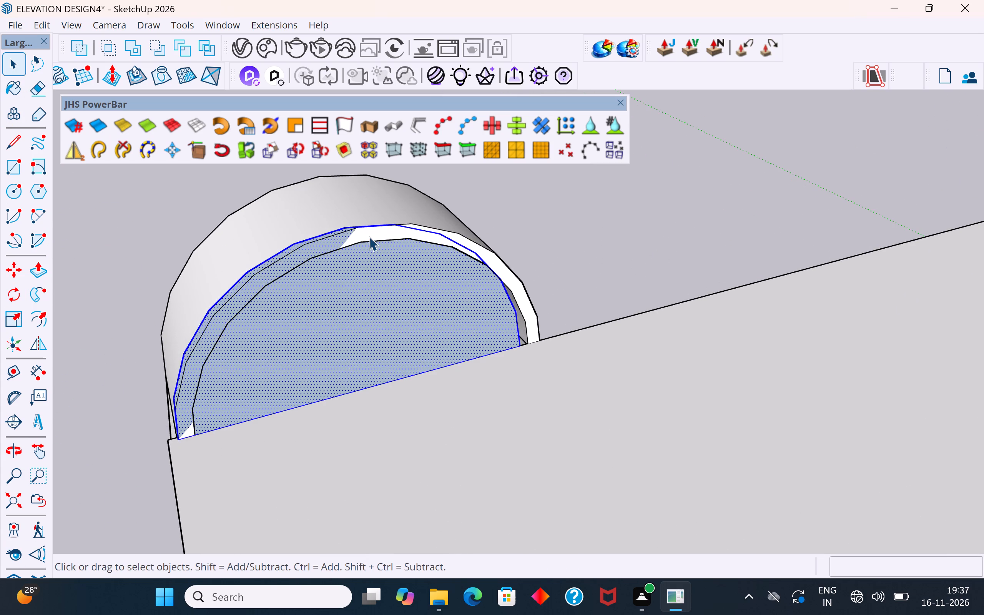
scroll(369, 237, "up", 3)
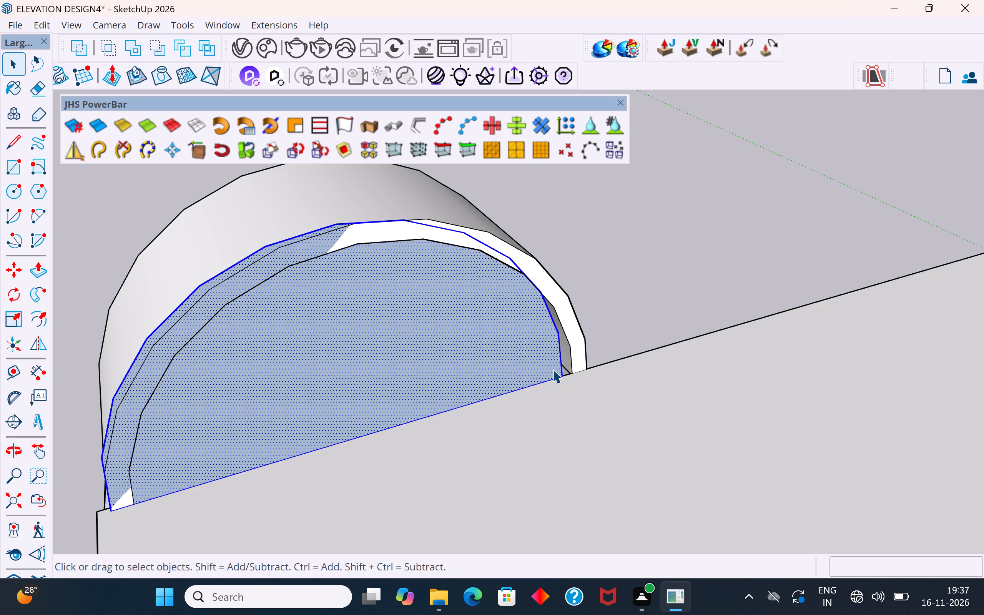
key("s")
scroll(569, 370, "up", 8)
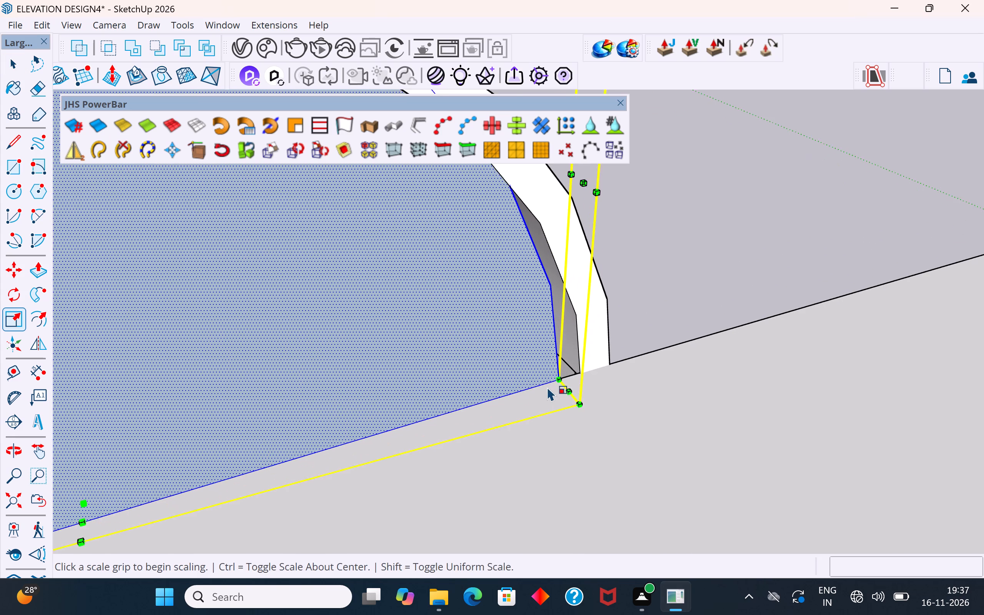
left_click(572, 392)
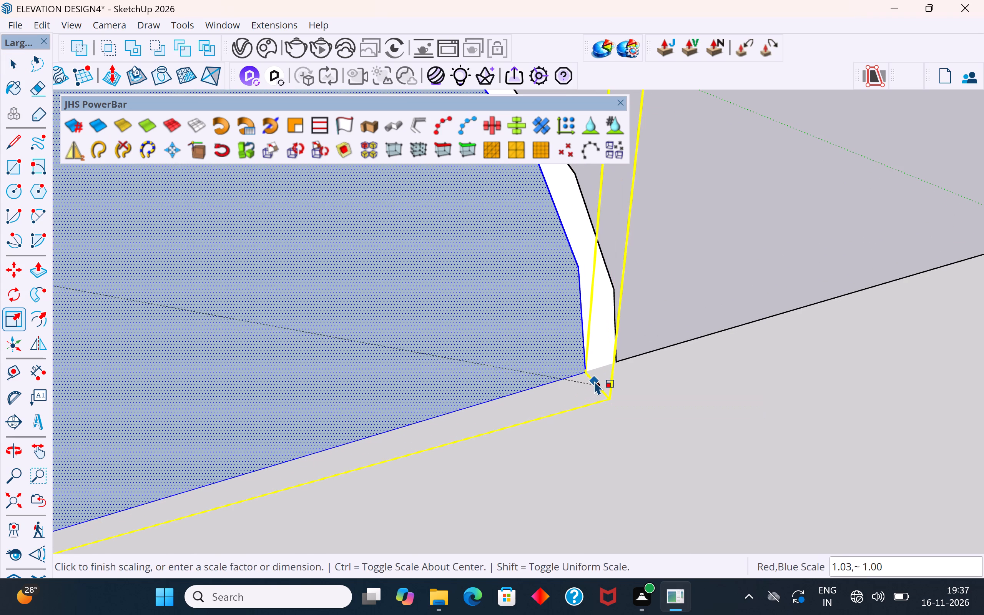
left_click(594, 381)
Scale the rear arched face again about its opposite corner to 1.04 by 0.99 so it covers the band's end at the roof edge.
scroll(655, 426, "down", 10)
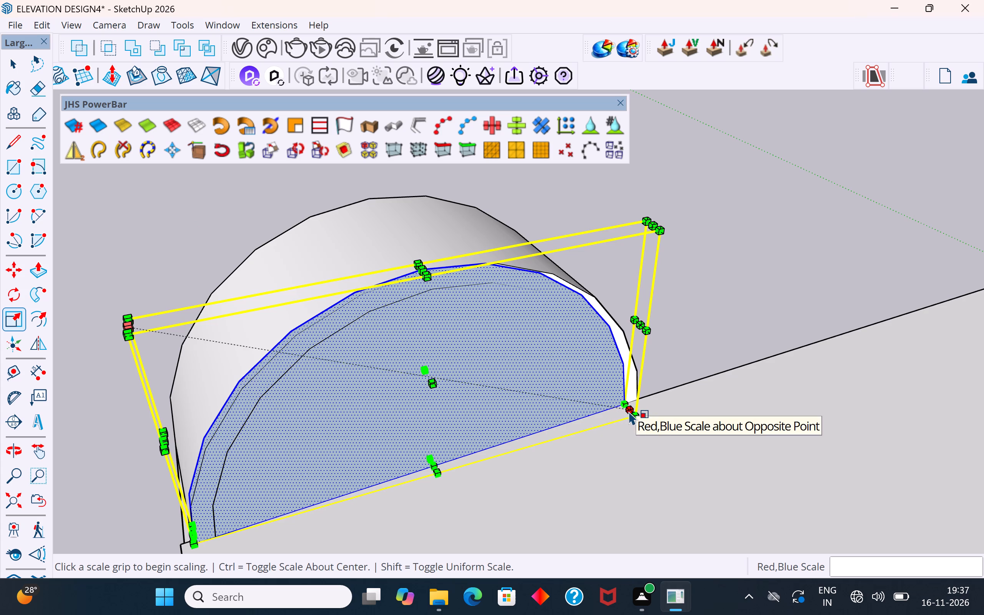
left_click(629, 411)
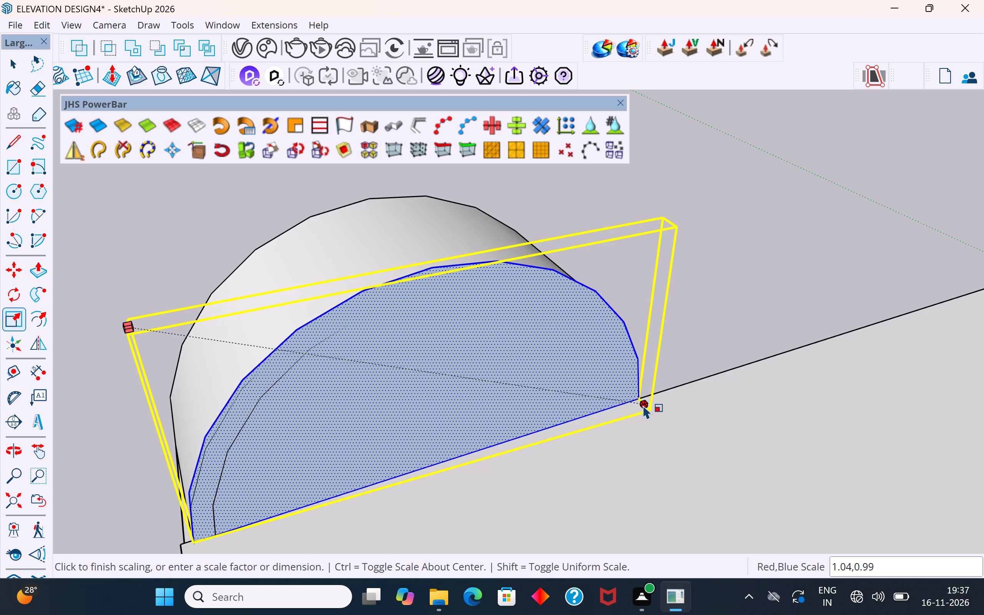
left_click(643, 405)
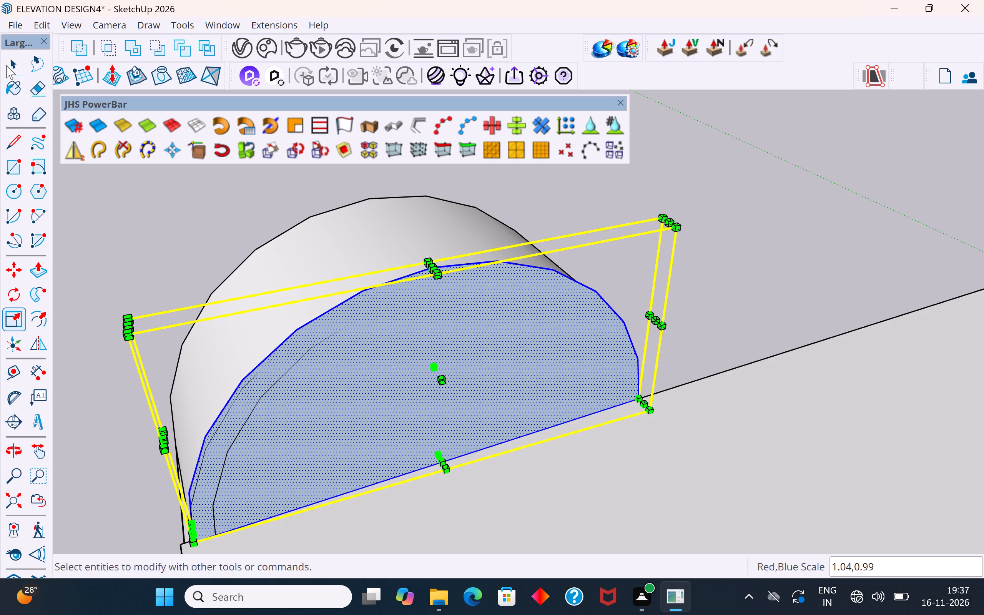
left_click(6, 65)
left_click(125, 209)
Examine the canopy's closed arched front and its roof-side face from around the building.
middle_click_drag(260, 322, 710, 356)
middle_click_drag(655, 322, 815, 247)
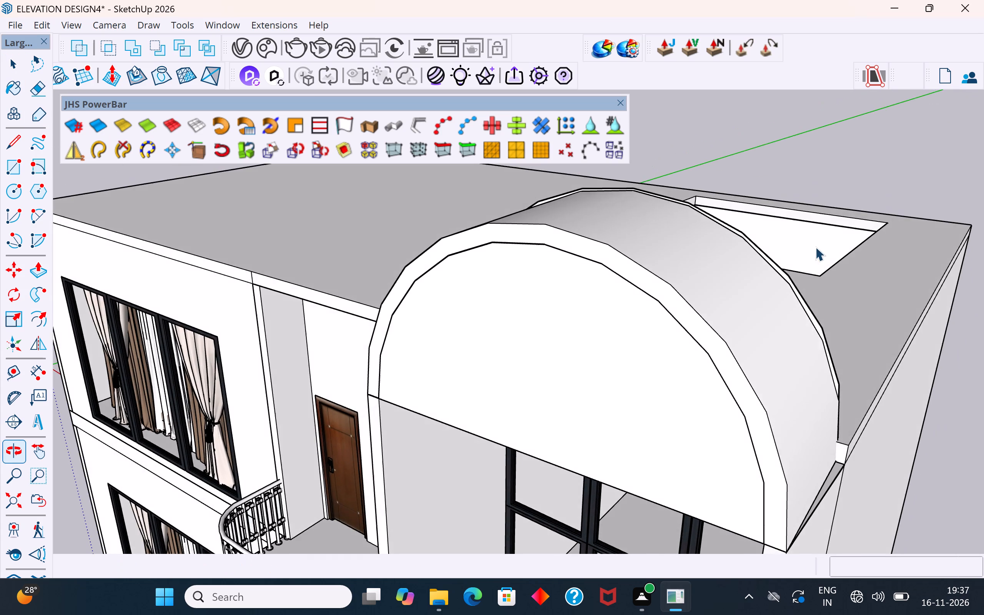
middle_click_drag(473, 316, 629, 279)
left_click(629, 279)
middle_click_drag(511, 278, 553, 352)
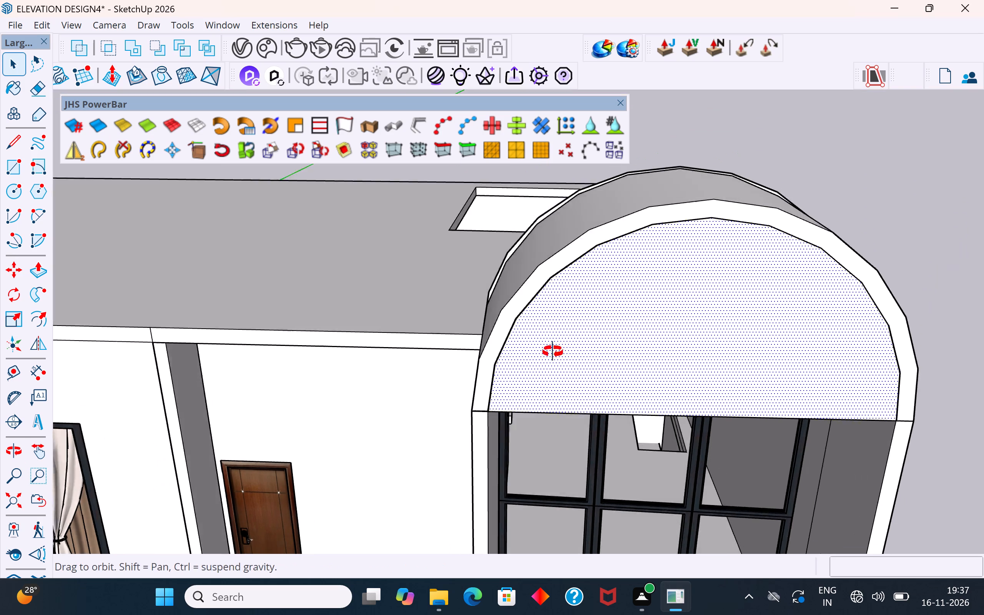
middle_click_drag(553, 352, 590, 420)
middle_click_drag(469, 344, 485, 355)
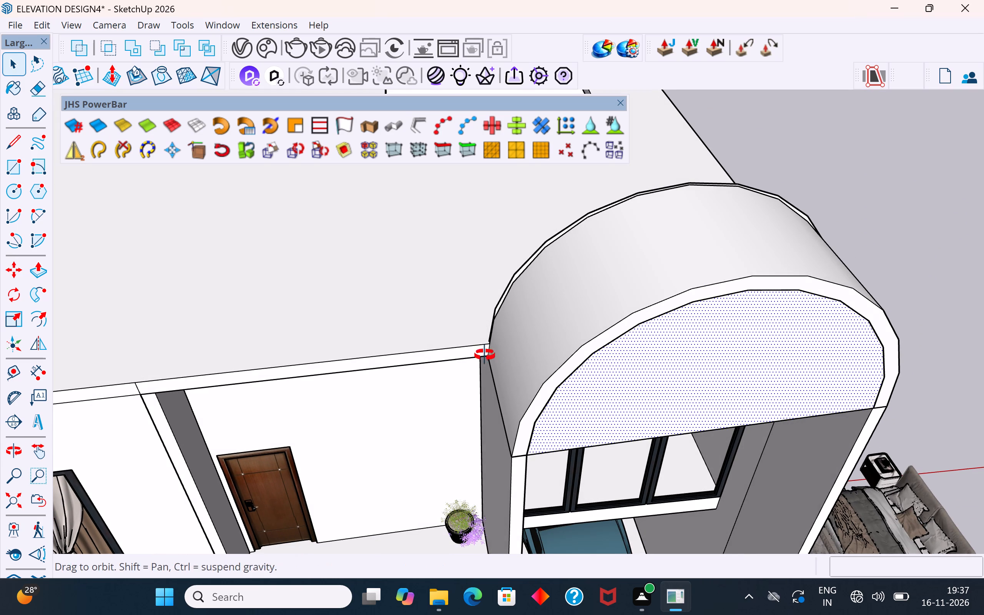
middle_click_drag(485, 355, 710, 384)
scroll(536, 351, "down", 5)
middle_click_drag(501, 372, 757, 401)
scroll(548, 430, "down", 7)
middle_click_drag(563, 434, 763, 352)
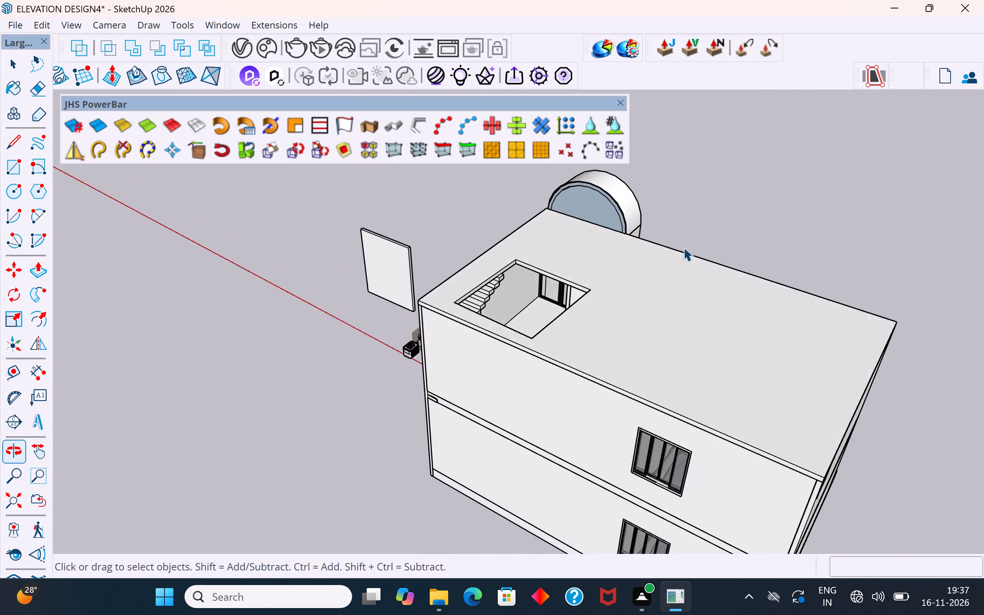
scroll(604, 173, "down", 5)
scroll(556, 512, "down", 5)
middle_click_drag(579, 224, 602, 187)
Scale the rear arched face slightly from its lower foot corner, to about 1.00 by 1.01.
scroll(562, 284, "up", 4)
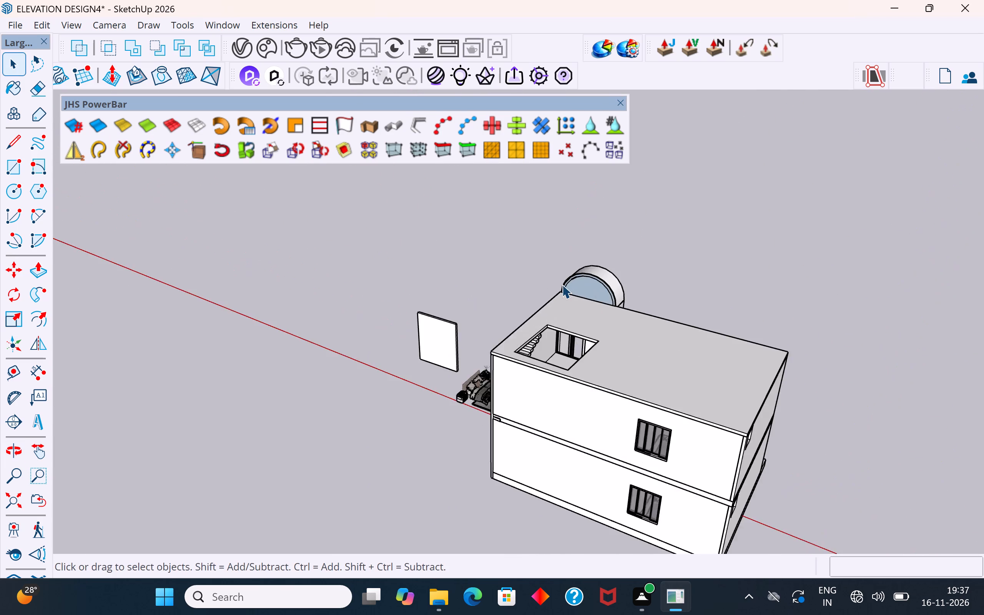
scroll(562, 284, "up", 9)
left_click(595, 278)
scroll(600, 269, "up", 8)
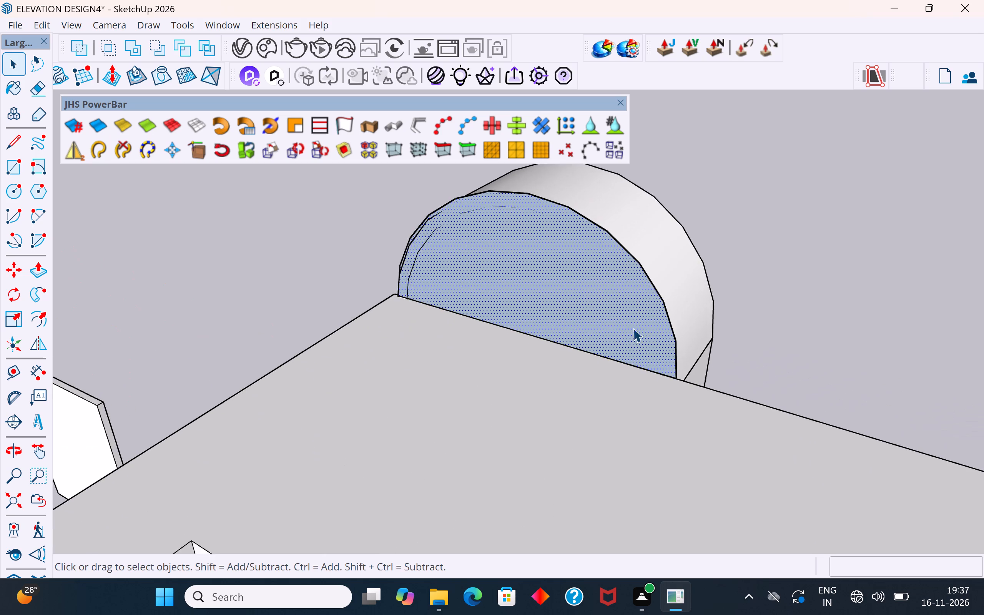
scroll(650, 381, "up", 1)
middle_click_drag(650, 381, 588, 373)
key("s")
scroll(616, 384, "up", 4)
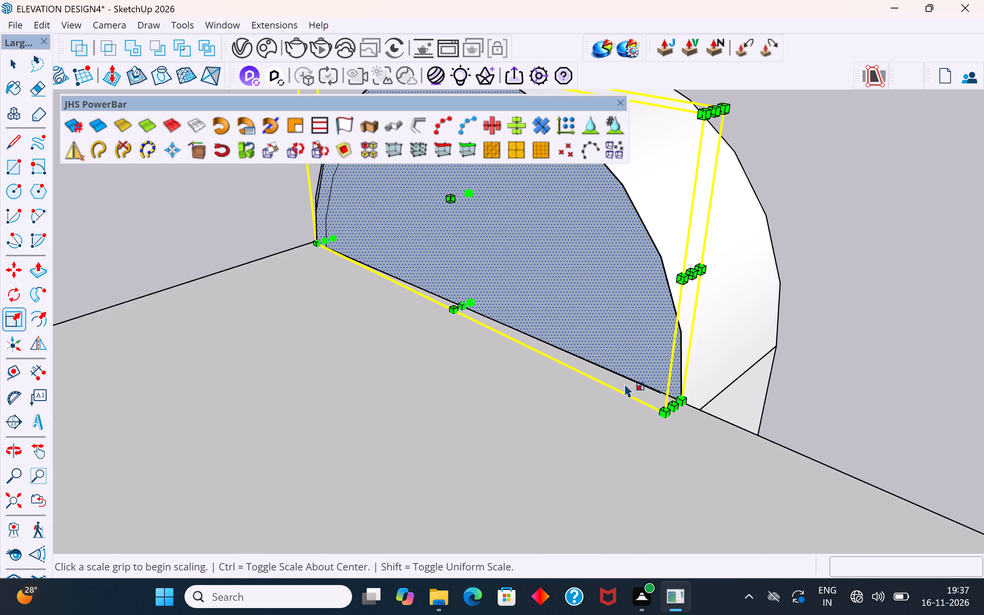
middle_click_drag(617, 388, 502, 416)
scroll(546, 436, "up", 8)
scroll(605, 485, "down", 5)
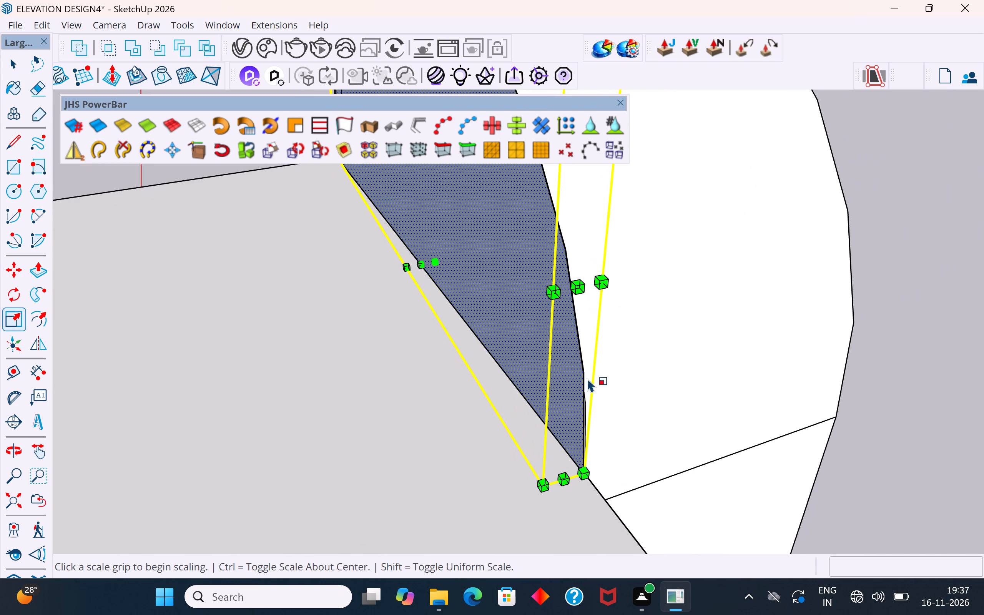
left_click(581, 288)
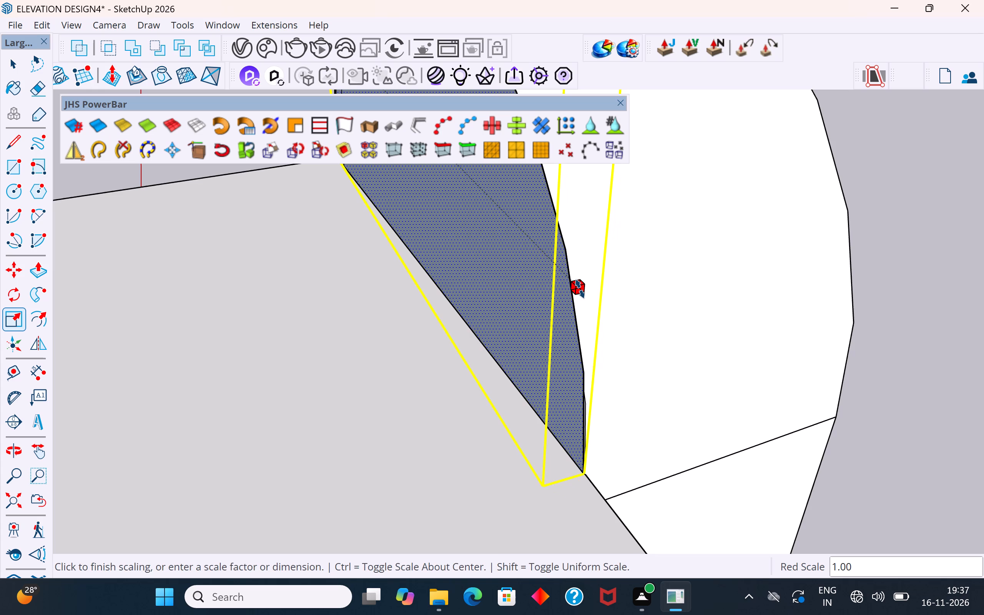
left_click(580, 289)
scroll(578, 465, "up", 4)
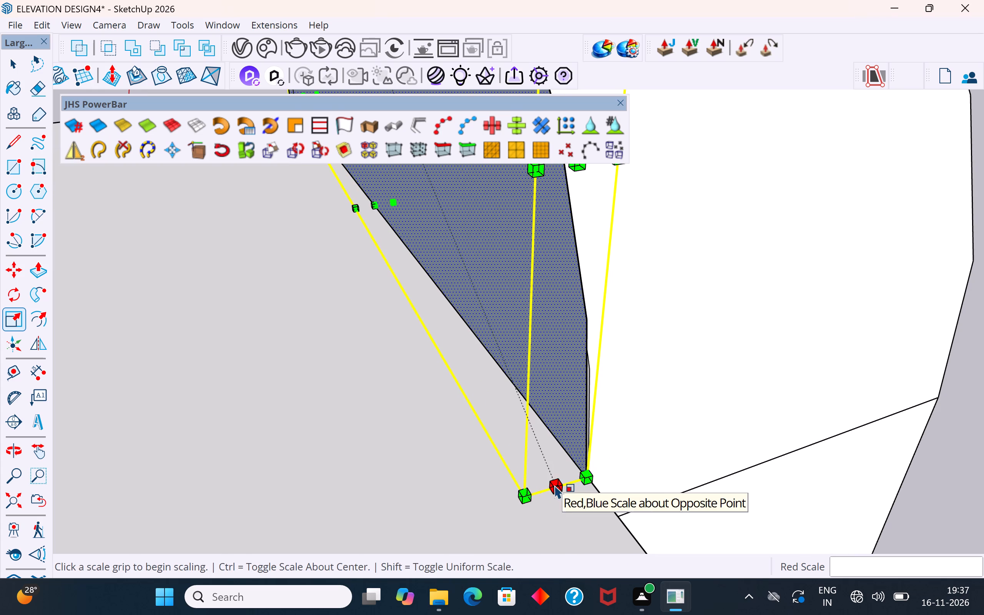
left_click(554, 485)
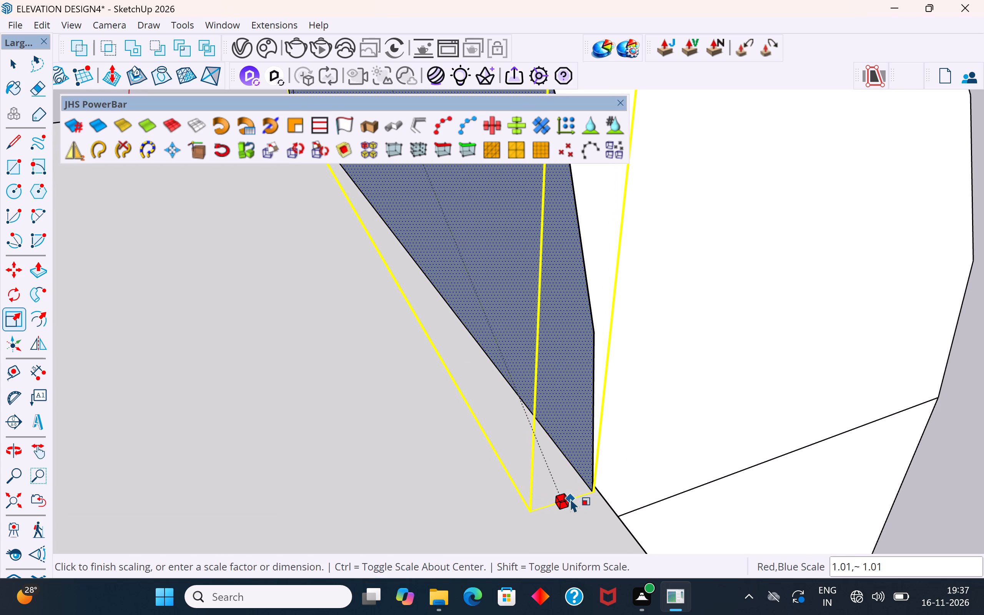
left_click(570, 493)
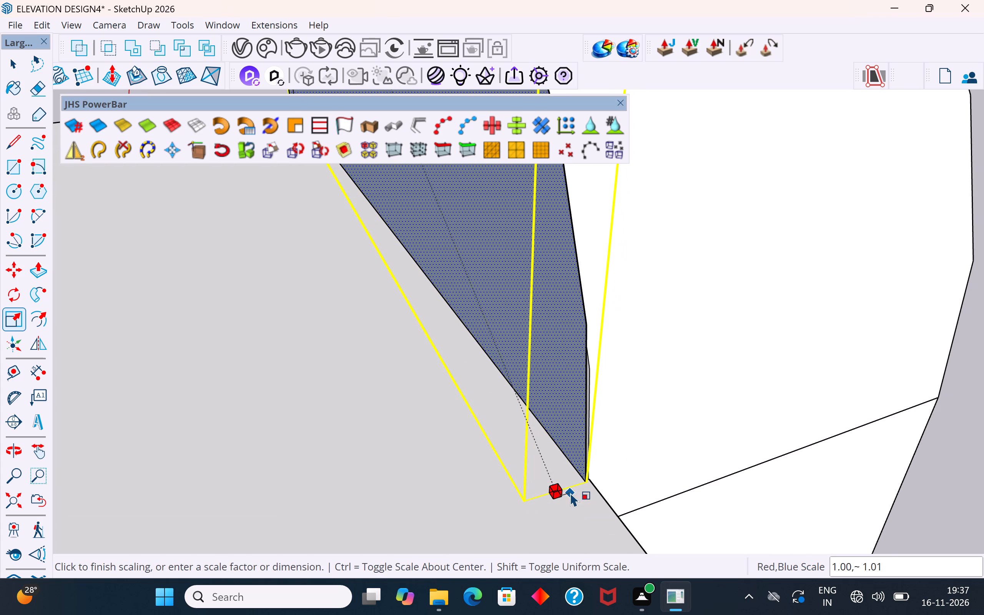
Scale the rear arched face to about 1.01 of its width from its far side, and clear the selection.
scroll(603, 489, "up", 1)
middle_click_drag(595, 497, 518, 521)
scroll(569, 509, "down", 4)
middle_click_drag(561, 500, 681, 508)
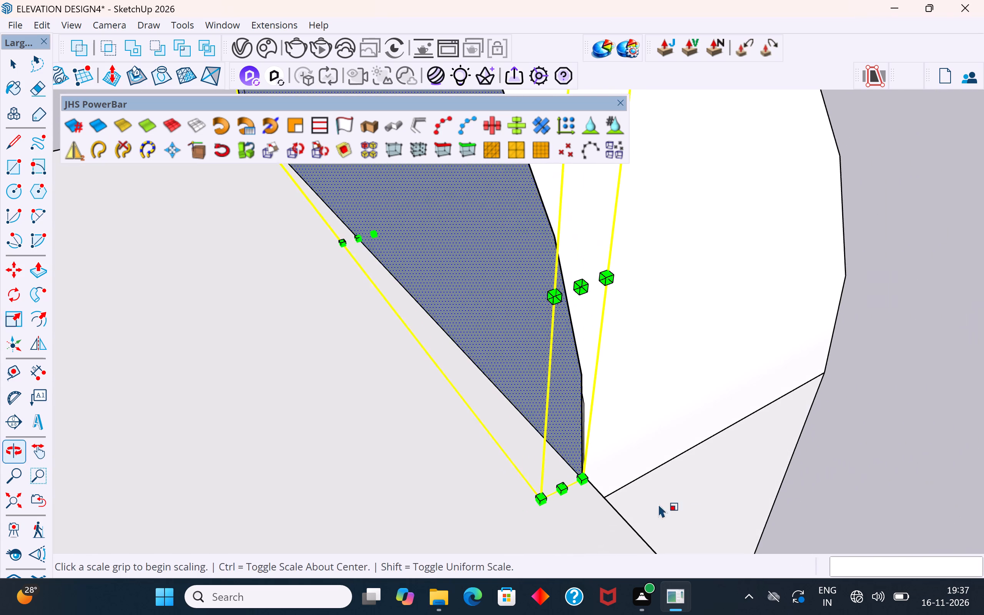
scroll(584, 502, "down", 5)
middle_click_drag(581, 500, 760, 460)
scroll(508, 467, "down", 6)
middle_click_drag(521, 490, 727, 507)
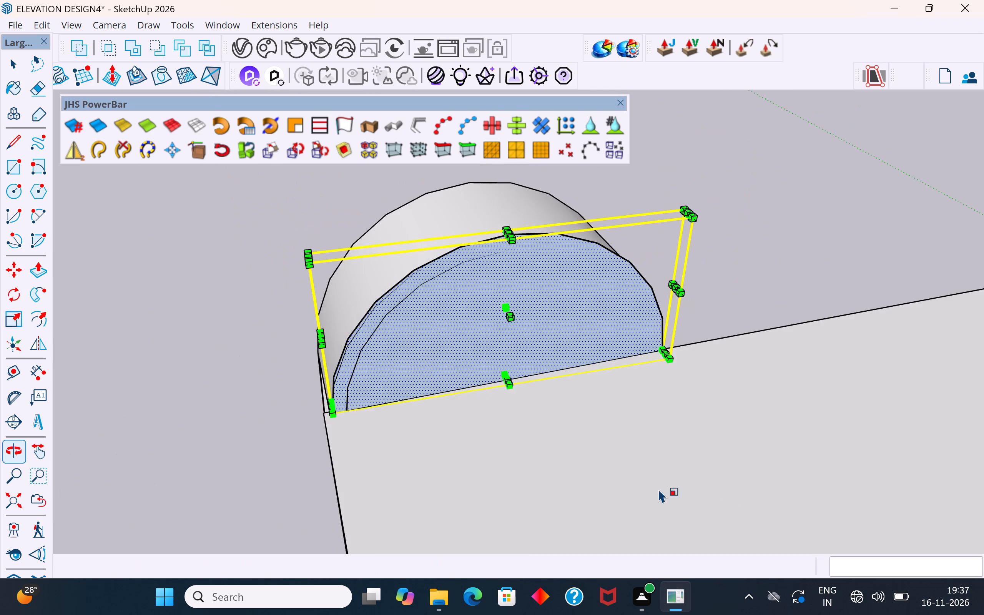
scroll(615, 519, "down", 5)
middle_click_drag(638, 487, 684, 379)
scroll(675, 312, "up", 4)
scroll(519, 549, "down", 6)
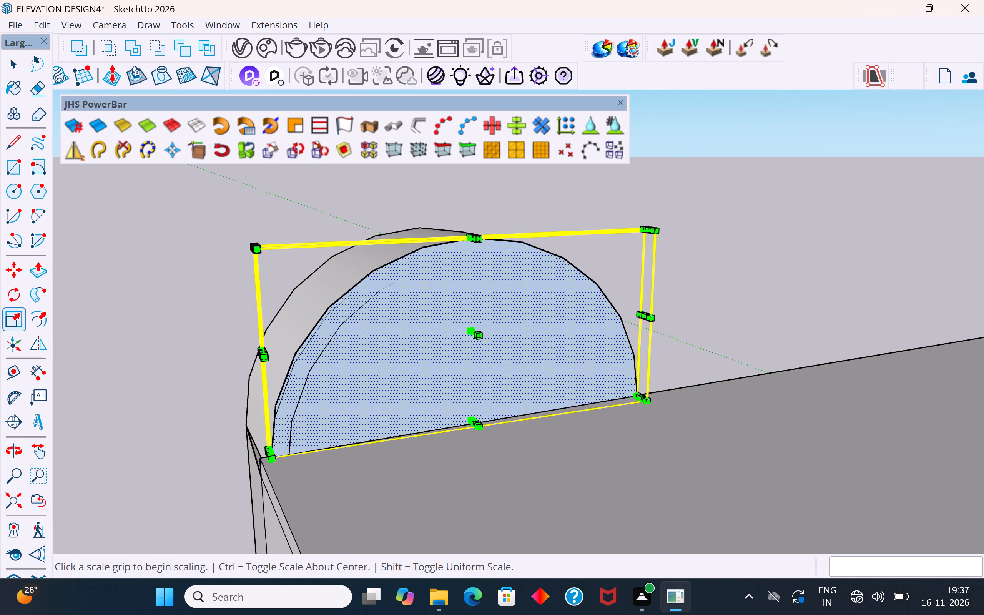
scroll(45, 614, "down", 4)
middle_click_drag(504, 438, 515, 470)
scroll(622, 317, "up", 3)
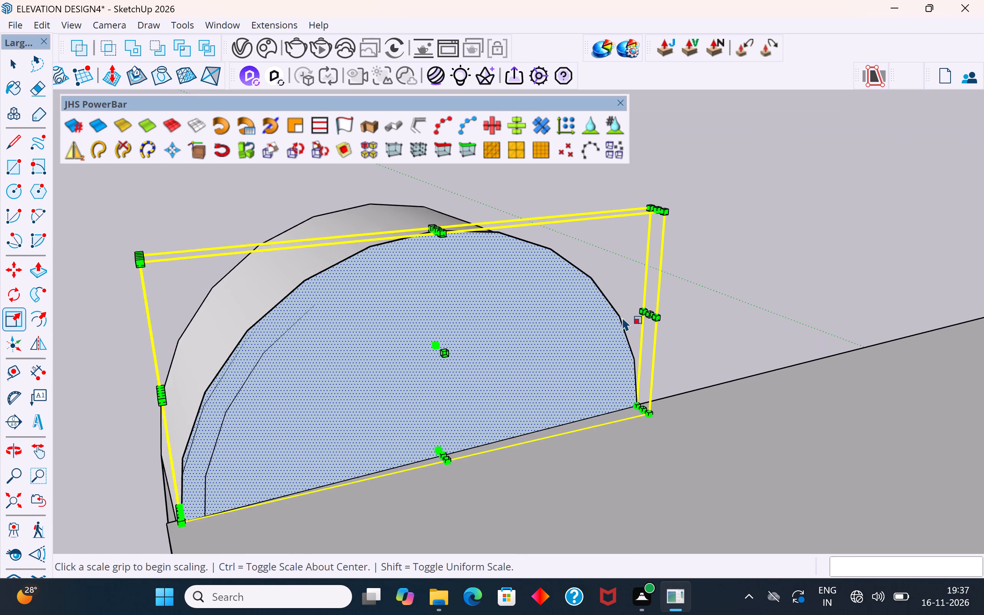
left_click(653, 316)
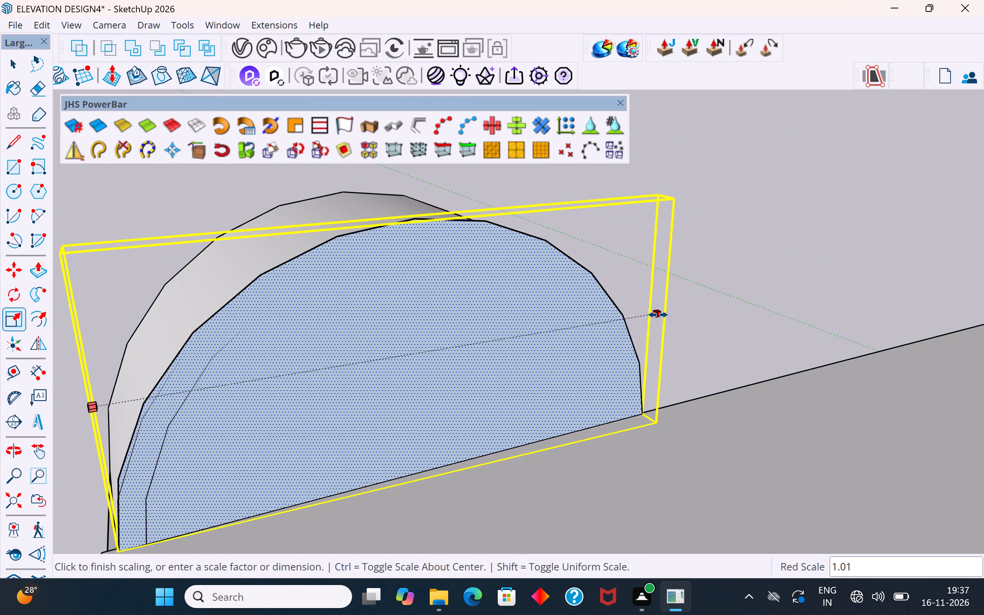
left_click(658, 315)
scroll(454, 366, "down", 4)
middle_click_drag(392, 387, 770, 308)
scroll(587, 328, "down", 4)
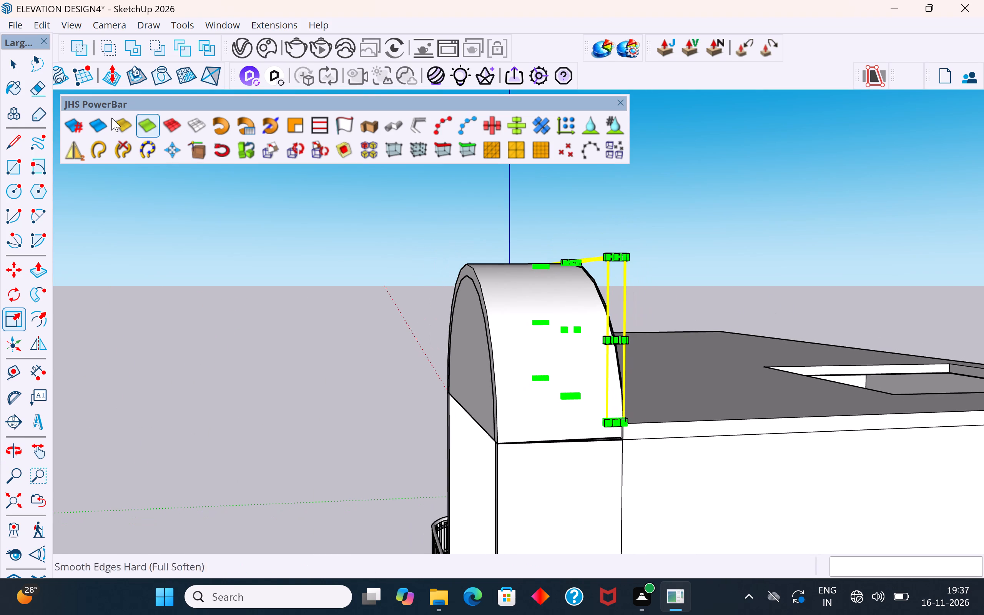
left_click(19, 66)
left_click(194, 284)
Delete the arched front face that closes the canopy above the tall window.
scroll(236, 392, "down", 3)
middle_click_drag(361, 403, 453, 401)
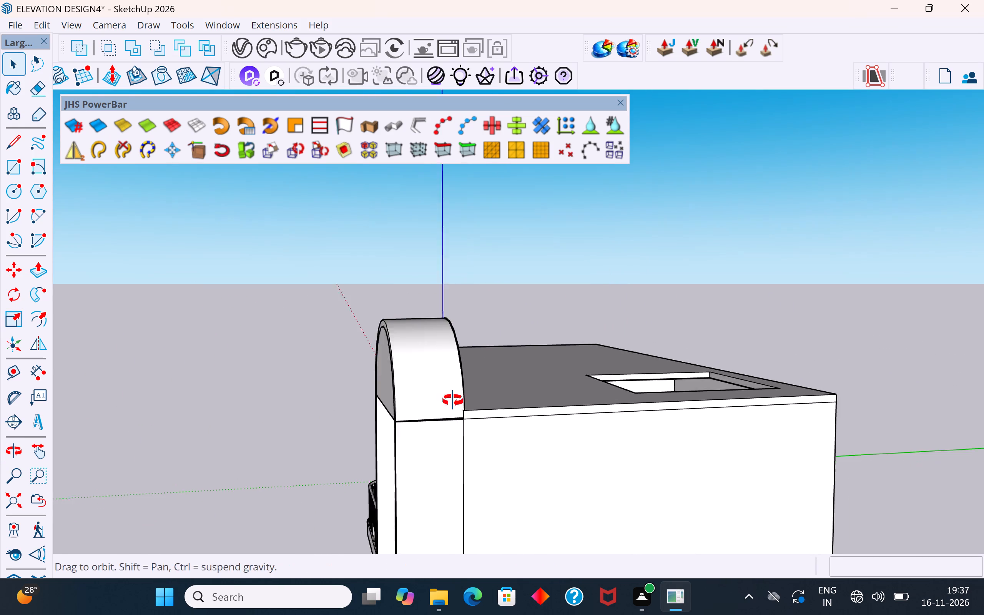
middle_click_drag(453, 401, 547, 399)
left_click(547, 392)
key("Delete")
Delete the arched face at the back of the canopy, picked from below through its open front.
middle_click_drag(577, 373, 600, 298)
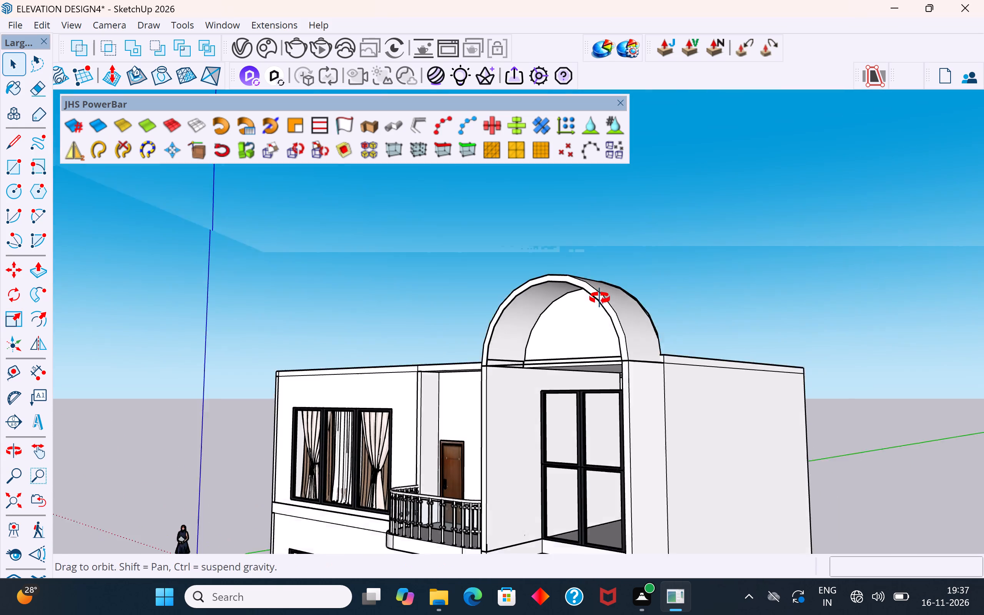
middle_click_drag(600, 298, 621, 218)
left_click(608, 238)
key("Delete")
middle_click_drag(524, 268, 504, 313)
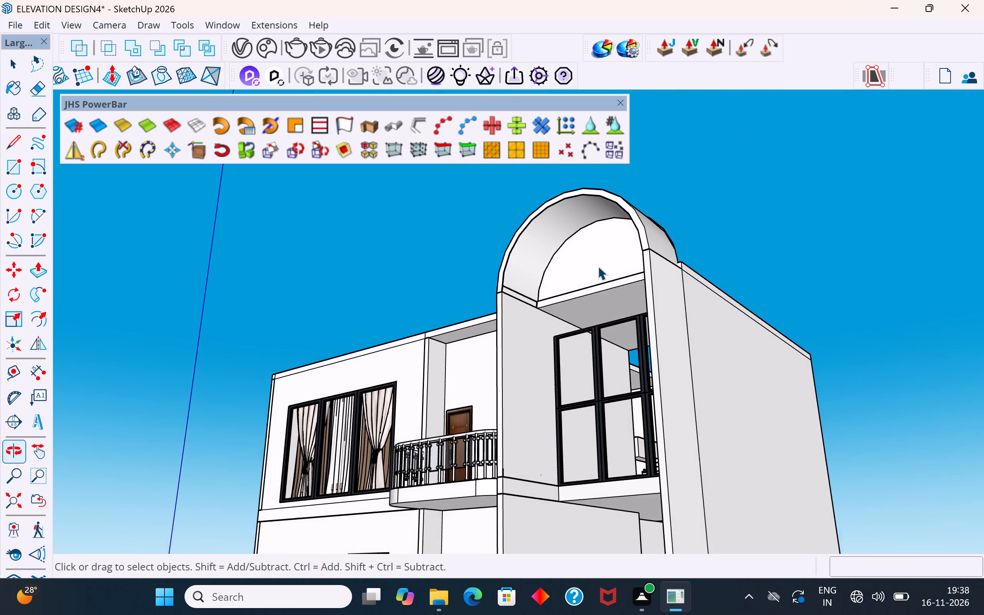
Offset the outline of the roof-side arched face inward by about 13/16".
scroll(628, 246, "up", 1)
middle_click_drag(600, 268, 475, 408)
scroll(476, 408, "up", 1)
middle_click_drag(556, 331, 241, 418)
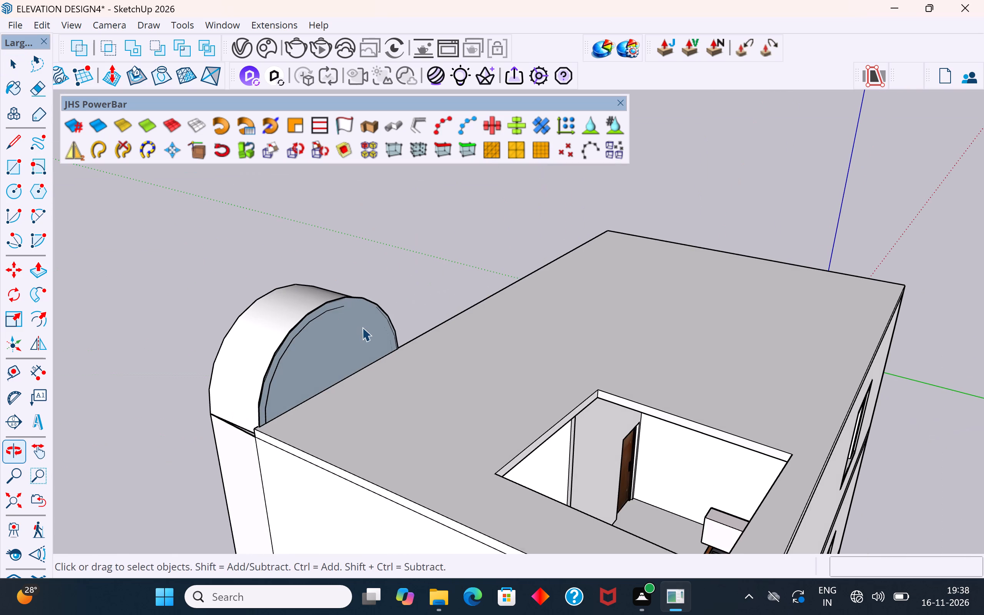
left_click(361, 328)
scroll(281, 350, "up", 15)
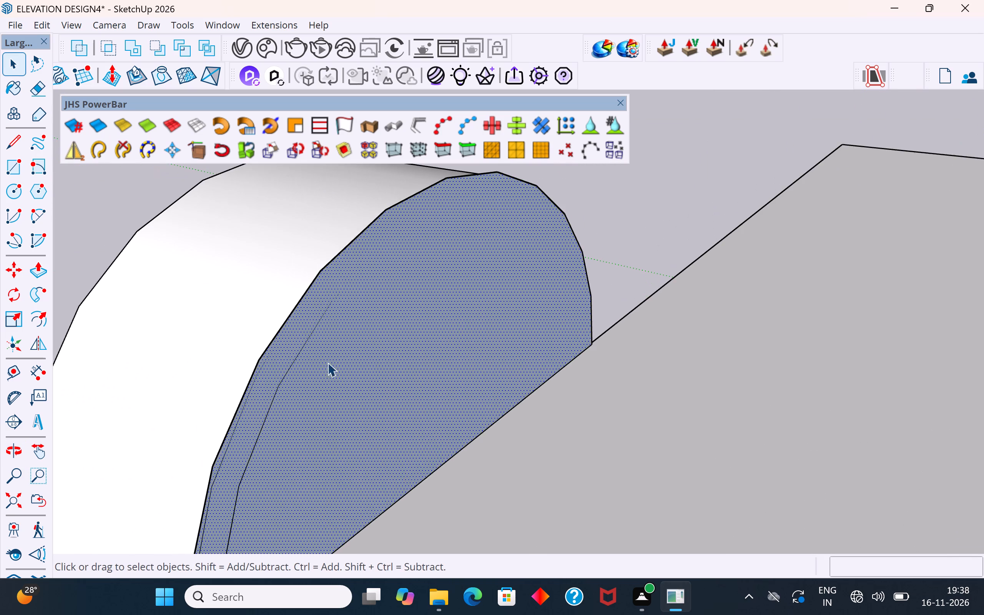
middle_click_drag(402, 363, 337, 359)
scroll(426, 385, "down", 3)
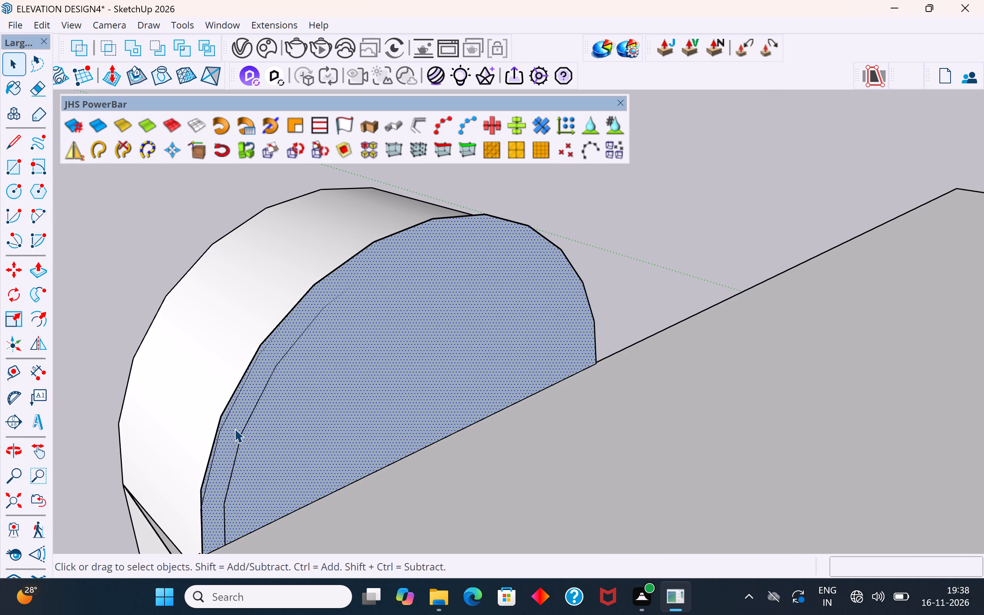
left_click(37, 216)
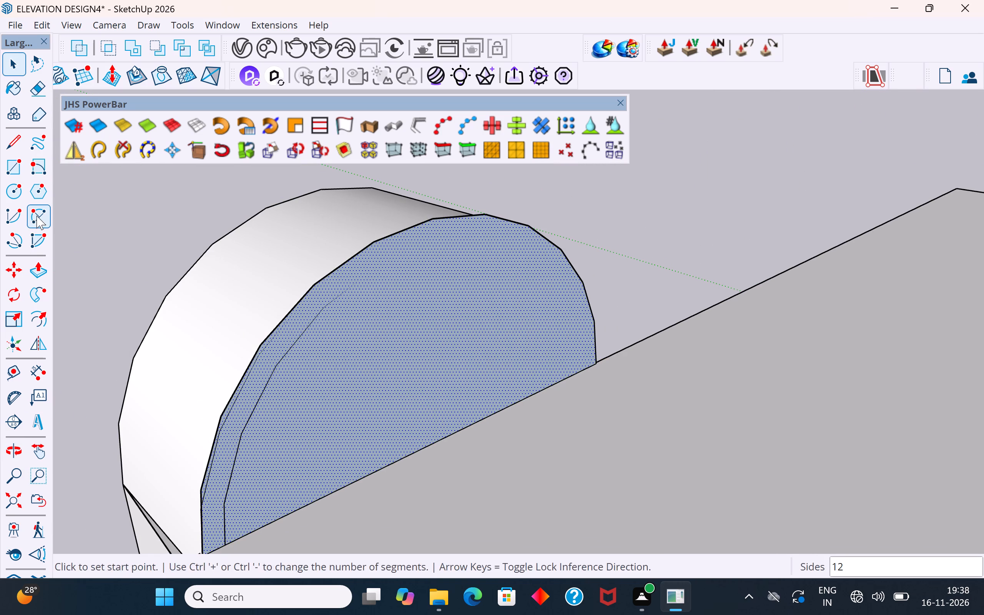
left_click(40, 316)
left_click(414, 227)
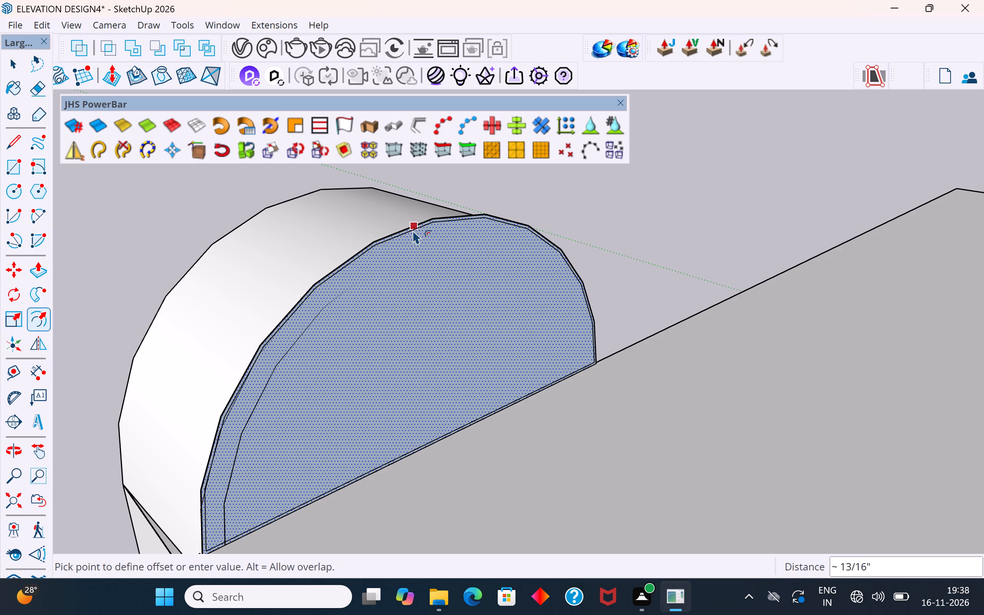
left_click(412, 230)
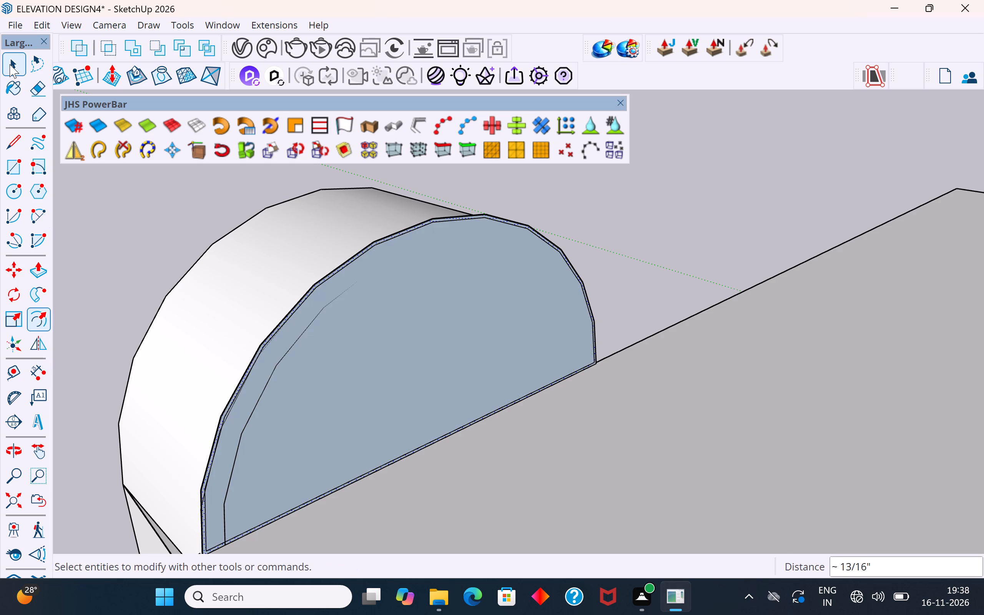
Delete the narrow border strip and its outer arched edge around the canopy's roof-side face, keeping the inset face.
left_click(10, 64)
left_click(126, 244)
scroll(323, 283, "up", 12)
left_click(326, 269)
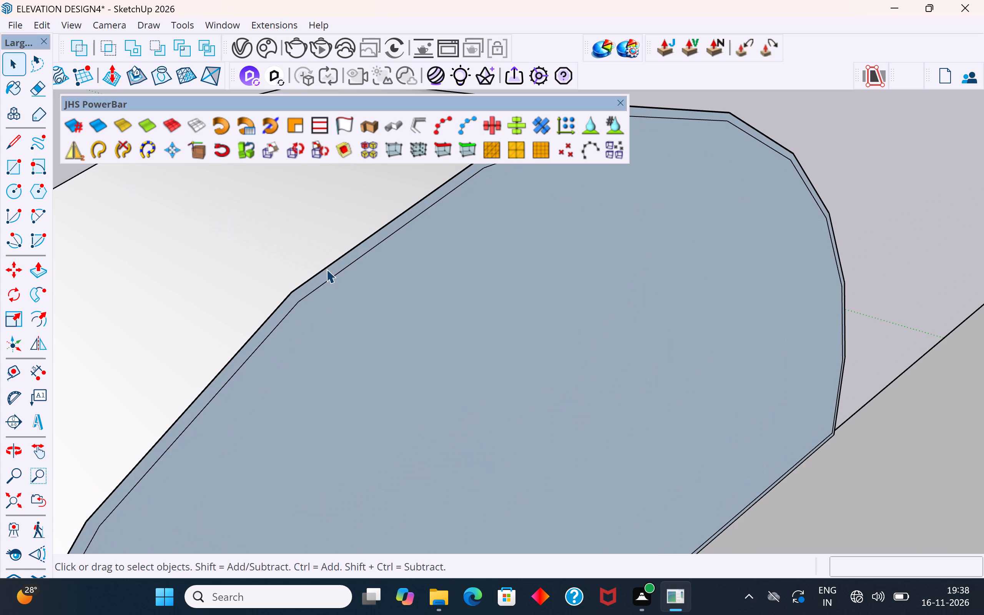
left_click(334, 269)
key("Delete")
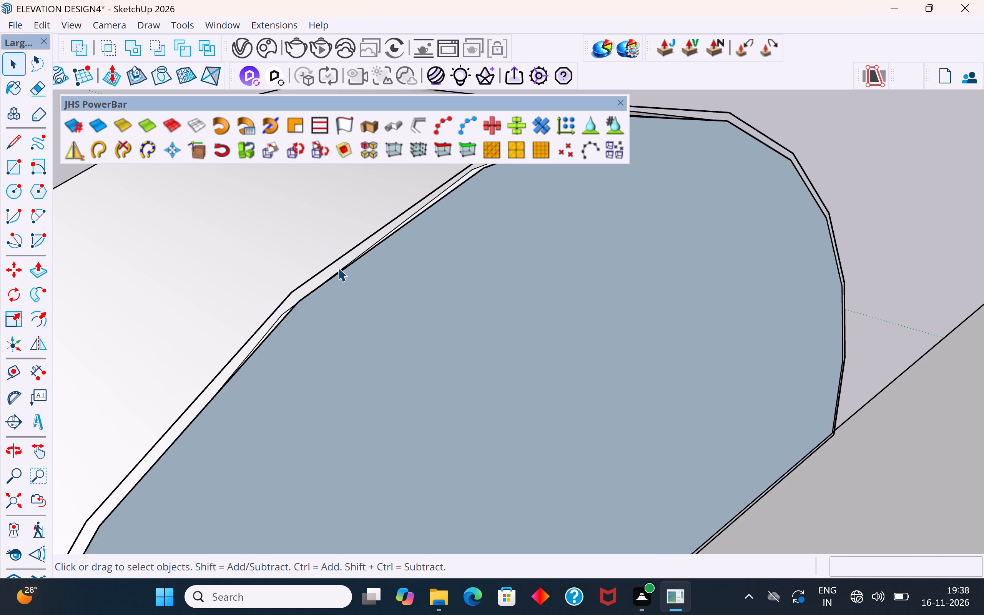
left_click(358, 245)
key("Delete")
scroll(326, 298, "down", 7)
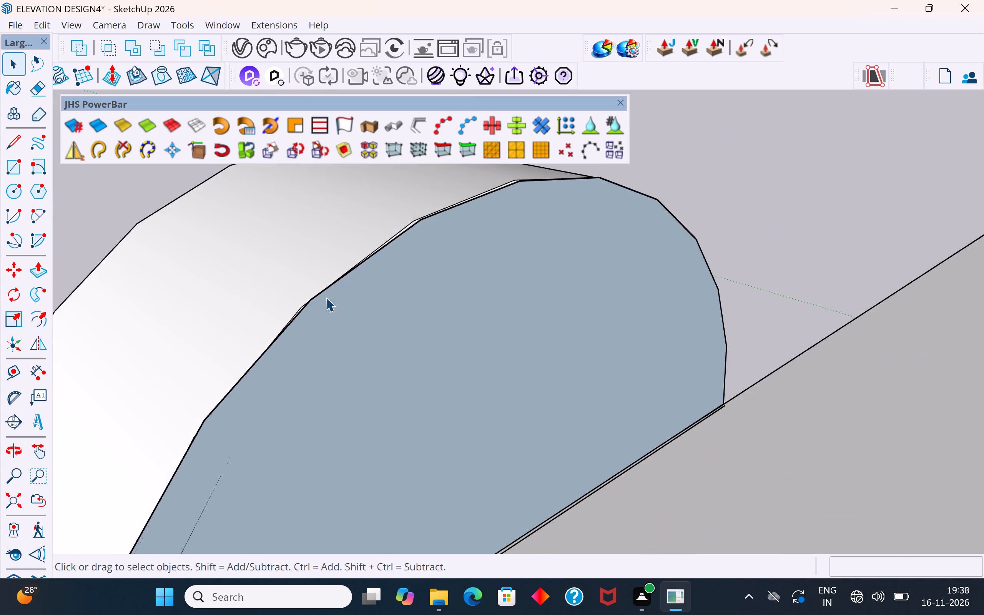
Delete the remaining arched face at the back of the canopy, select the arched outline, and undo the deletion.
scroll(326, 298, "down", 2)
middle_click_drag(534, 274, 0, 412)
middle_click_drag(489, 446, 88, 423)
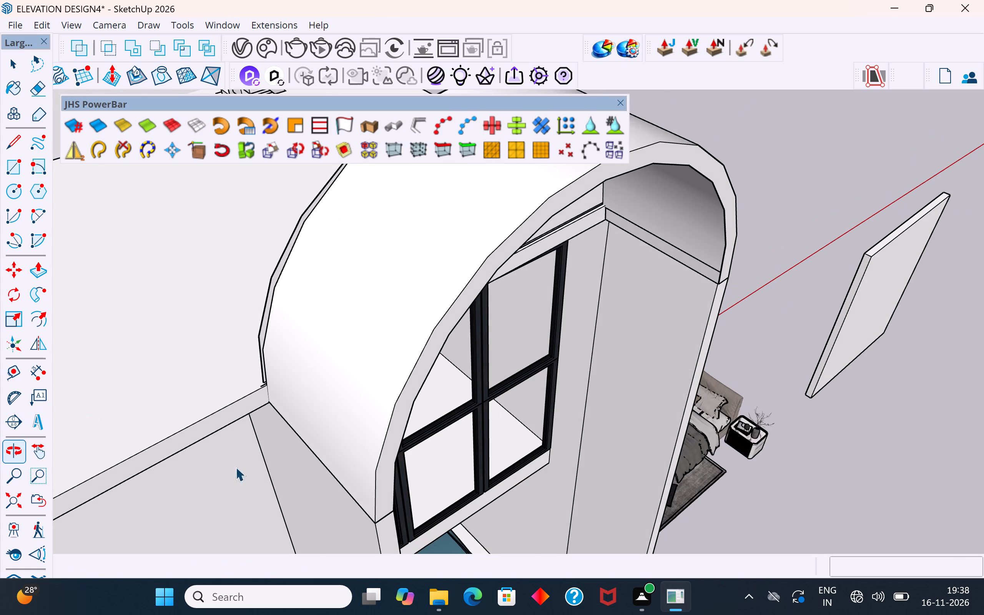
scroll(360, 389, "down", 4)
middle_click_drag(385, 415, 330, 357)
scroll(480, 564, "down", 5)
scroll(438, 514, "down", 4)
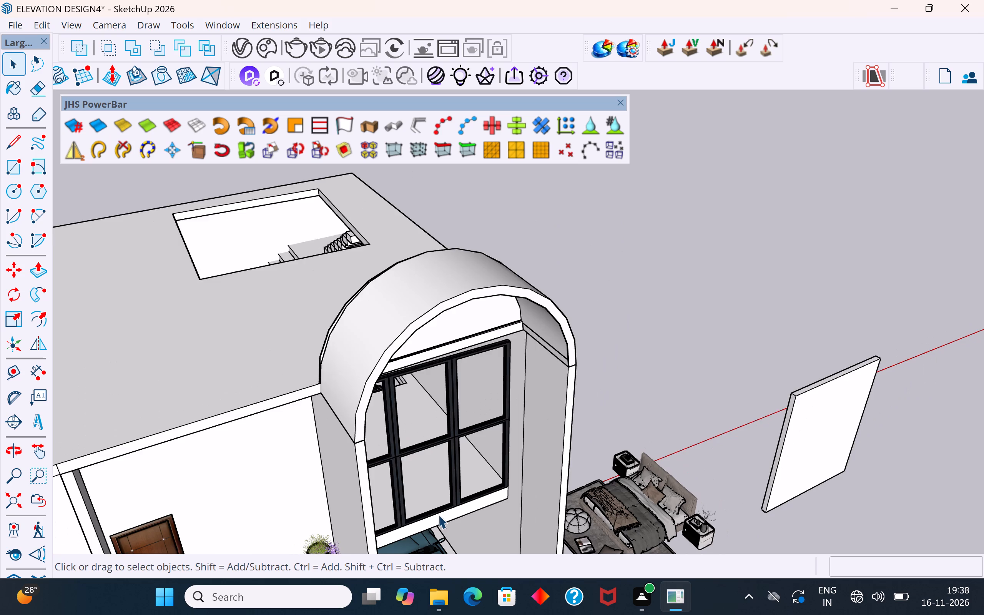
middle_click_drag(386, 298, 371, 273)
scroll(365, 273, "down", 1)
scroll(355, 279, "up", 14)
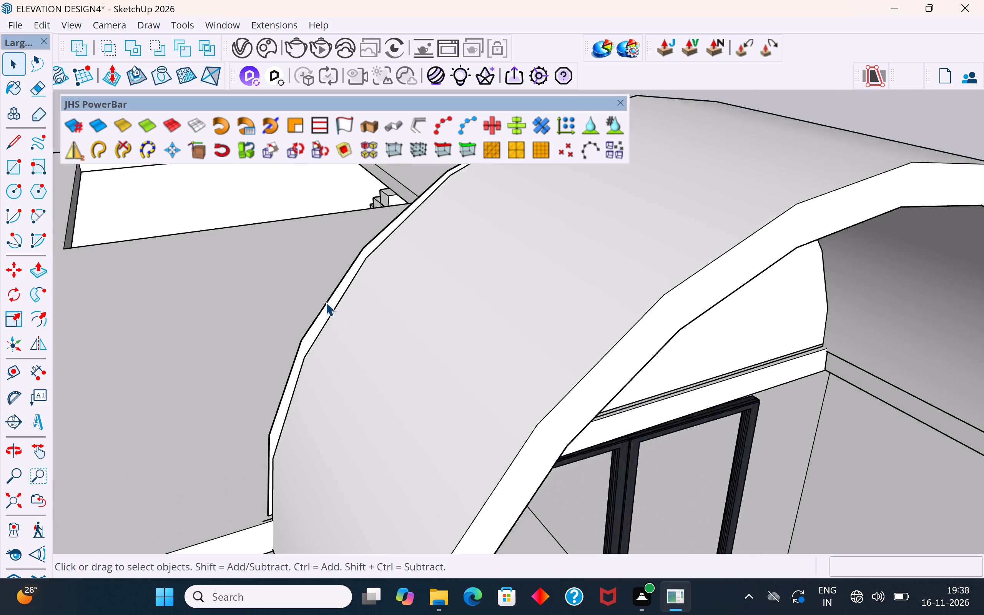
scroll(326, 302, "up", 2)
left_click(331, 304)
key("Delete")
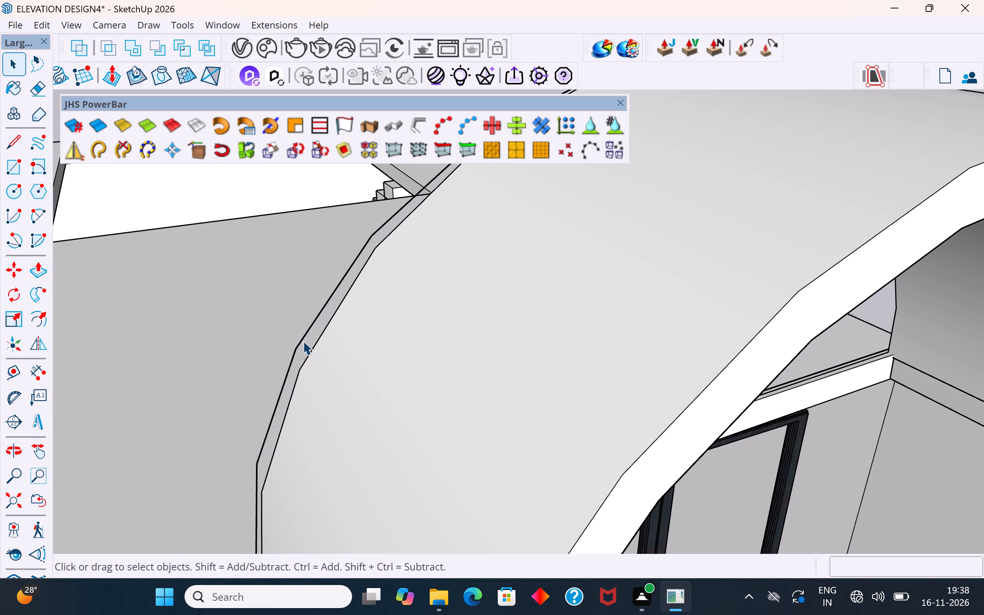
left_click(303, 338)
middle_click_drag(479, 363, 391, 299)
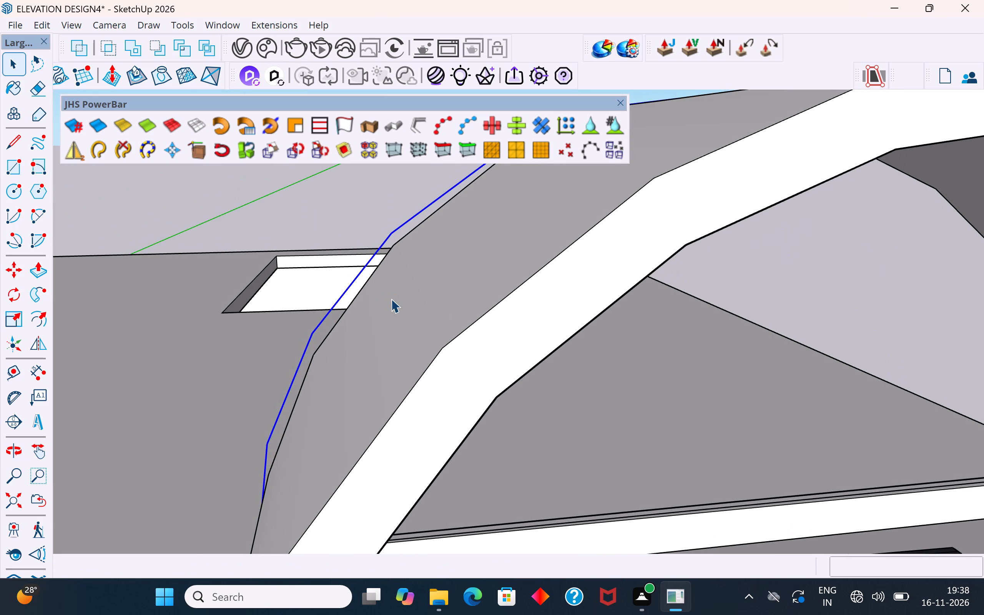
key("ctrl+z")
Move the roof-side arched outline about 1 1/4" from its lower corner onto the canopy's lower back corner, and clear the selection.
scroll(422, 381, "down", 11)
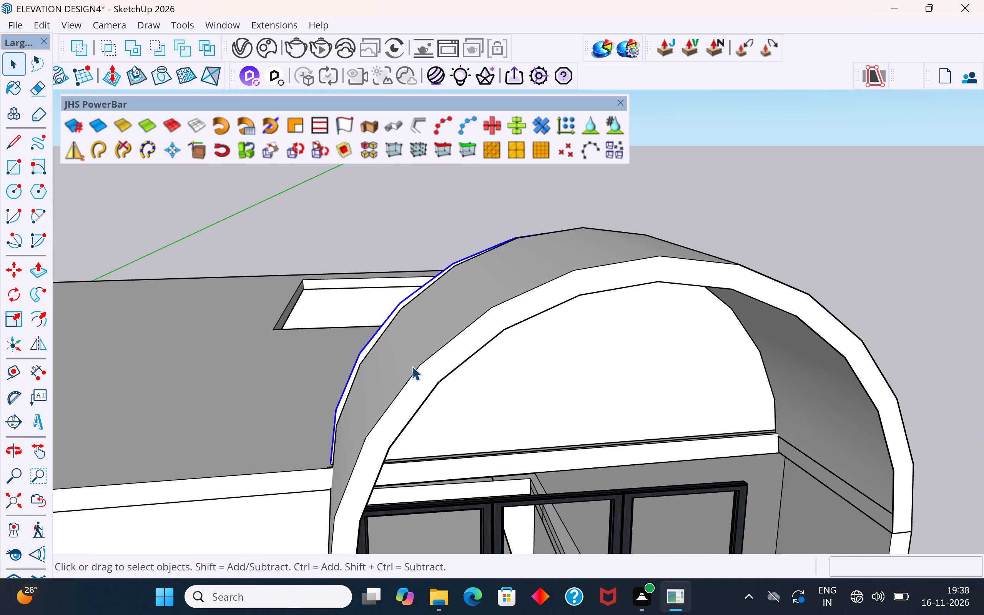
middle_click_drag(652, 268, 219, 401)
scroll(420, 301, "down", 11)
middle_click_drag(645, 317, 329, 341)
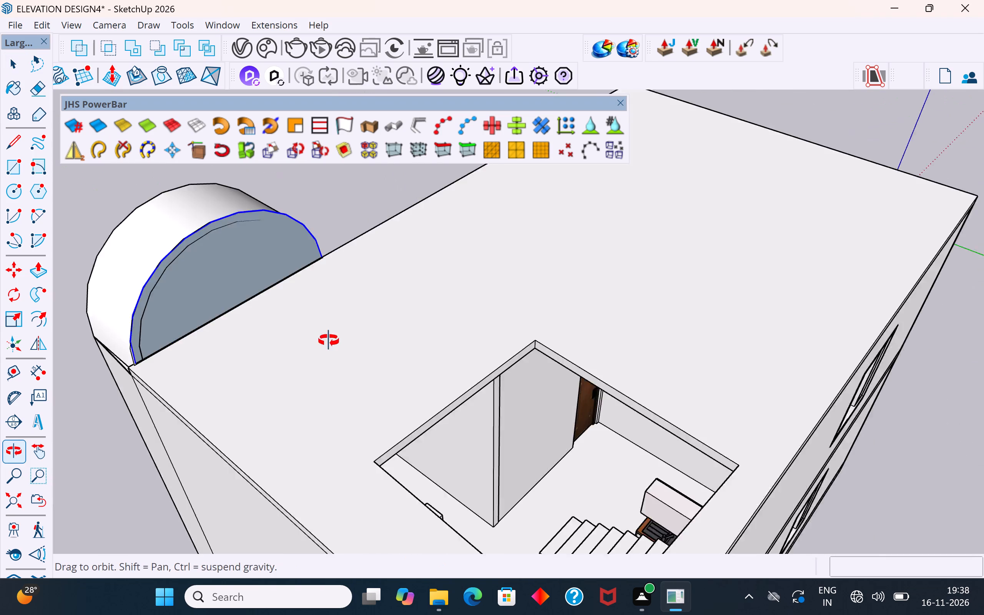
middle_click_drag(329, 341, 320, 341)
scroll(545, 467, "down", 5)
scroll(294, 377, "up", 17)
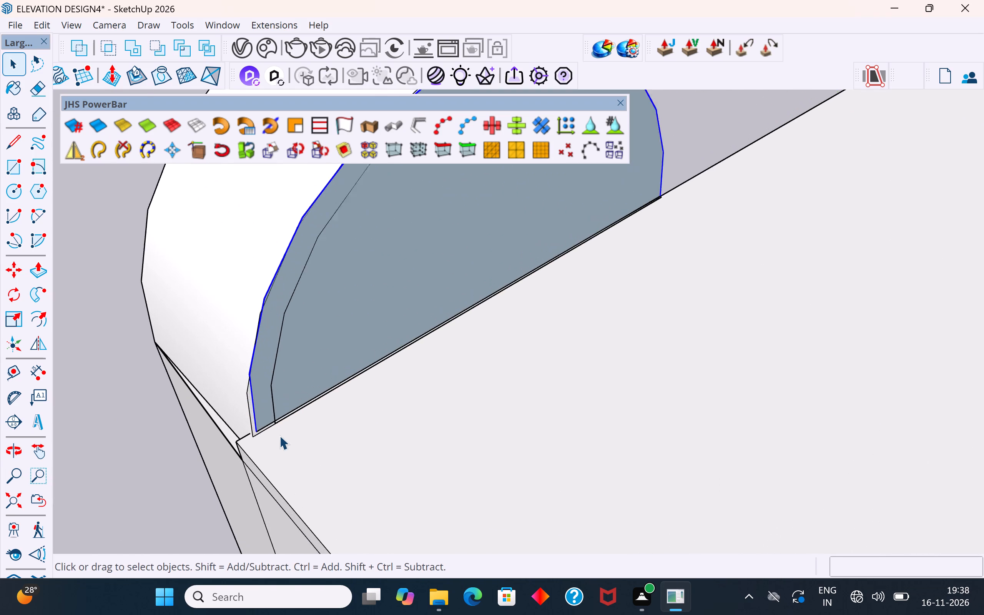
scroll(279, 435, "up", 1)
key("m")
scroll(248, 434, "up", 7)
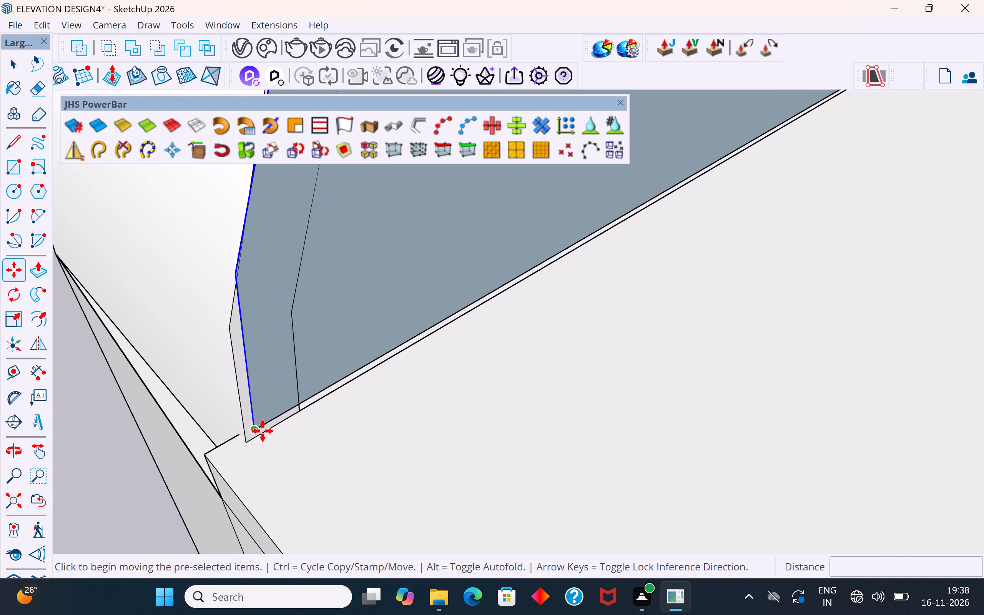
scroll(263, 431, "up", 2)
left_click(255, 429)
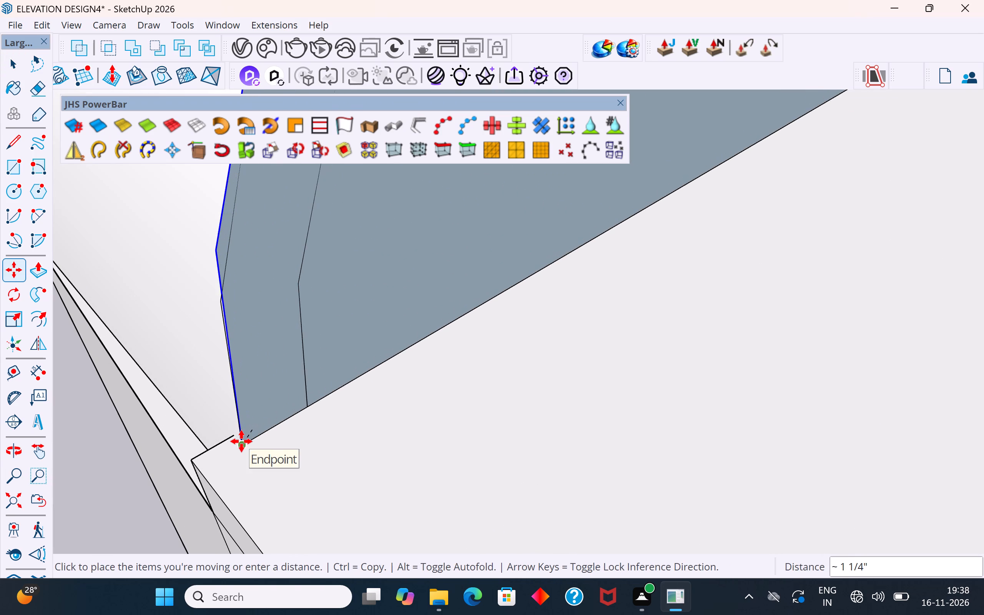
left_click(241, 441)
scroll(276, 465, "down", 16)
scroll(281, 472, "down", 5)
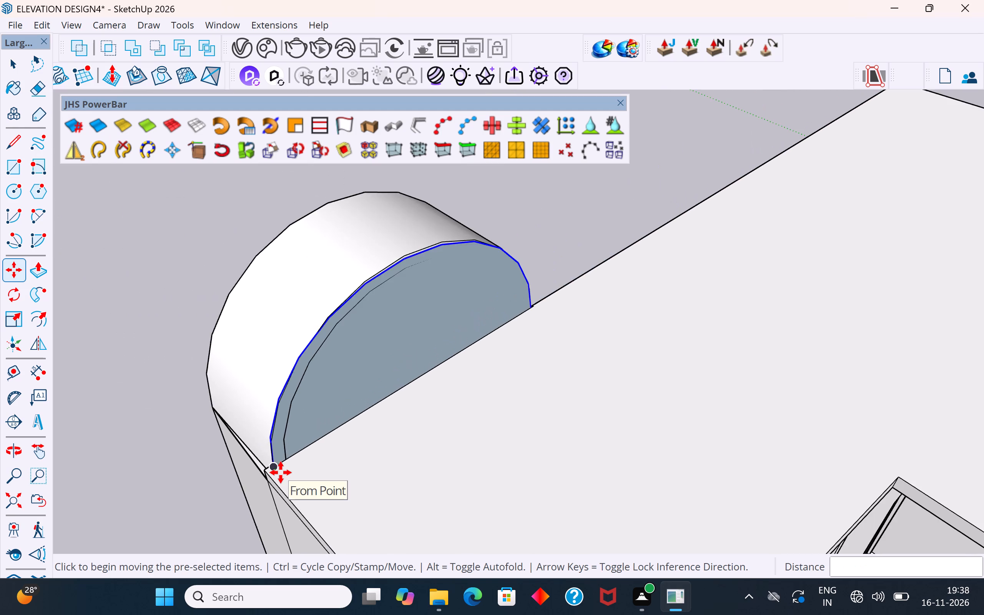
middle_click_drag(294, 473, 891, 407)
scroll(698, 447, "down", 5)
middle_click_drag(861, 386, 983, 309)
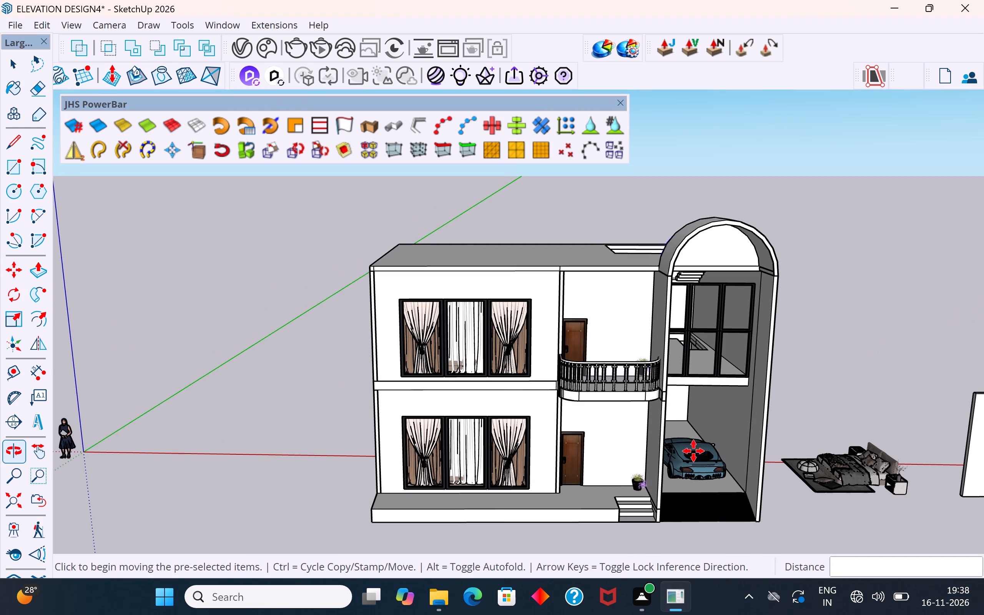
scroll(154, 286, "up", 1)
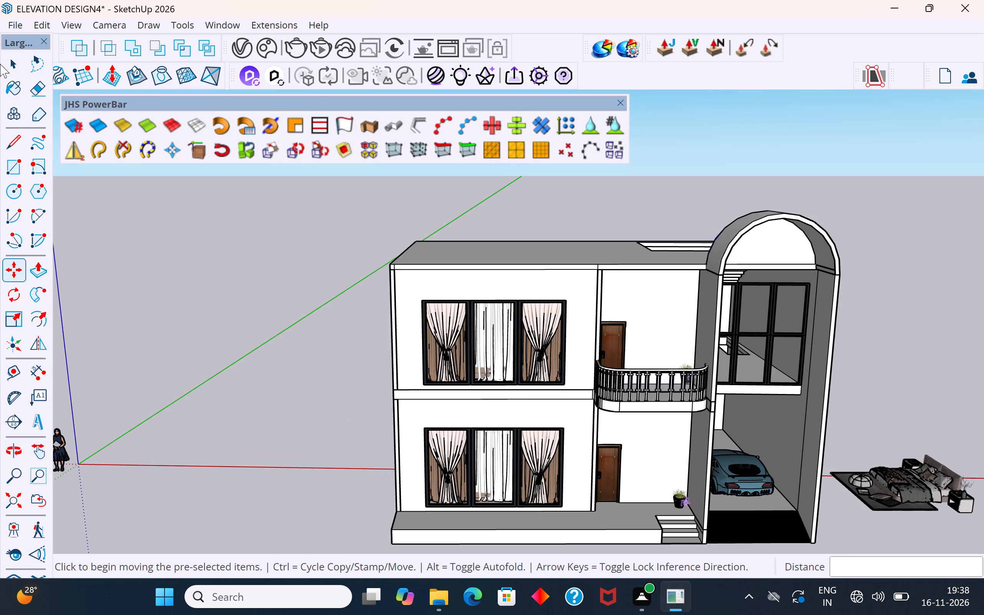
left_click(15, 59)
left_click(180, 303)
Delete the upper three-pane window frame in the bay beneath the arched canopy.
scroll(329, 267, "down", 4)
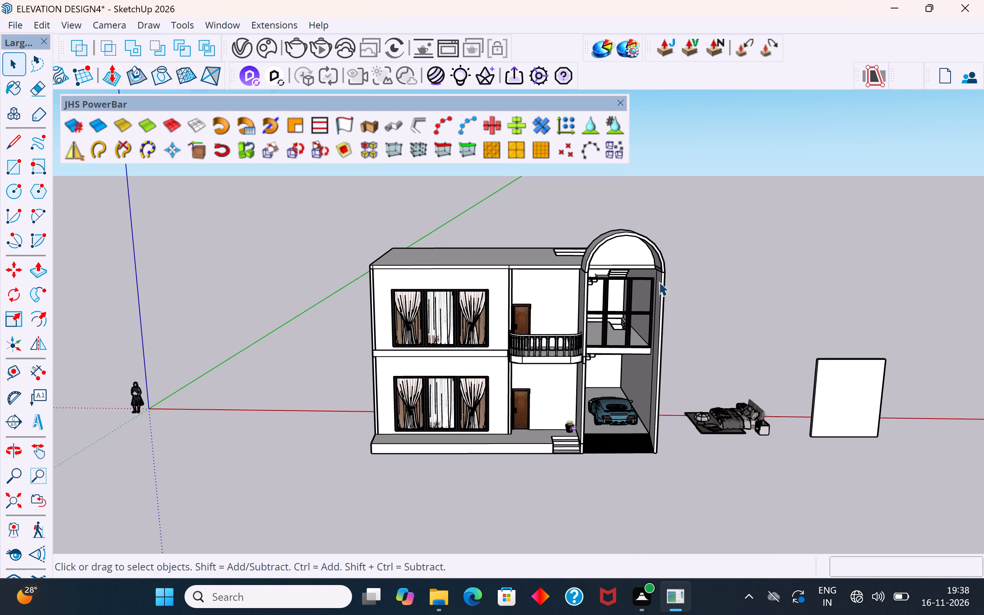
middle_click_drag(659, 279, 637, 227)
scroll(615, 228, "up", 4)
scroll(617, 311, "up", 1)
middle_click_drag(614, 317, 559, 377)
left_click(566, 376)
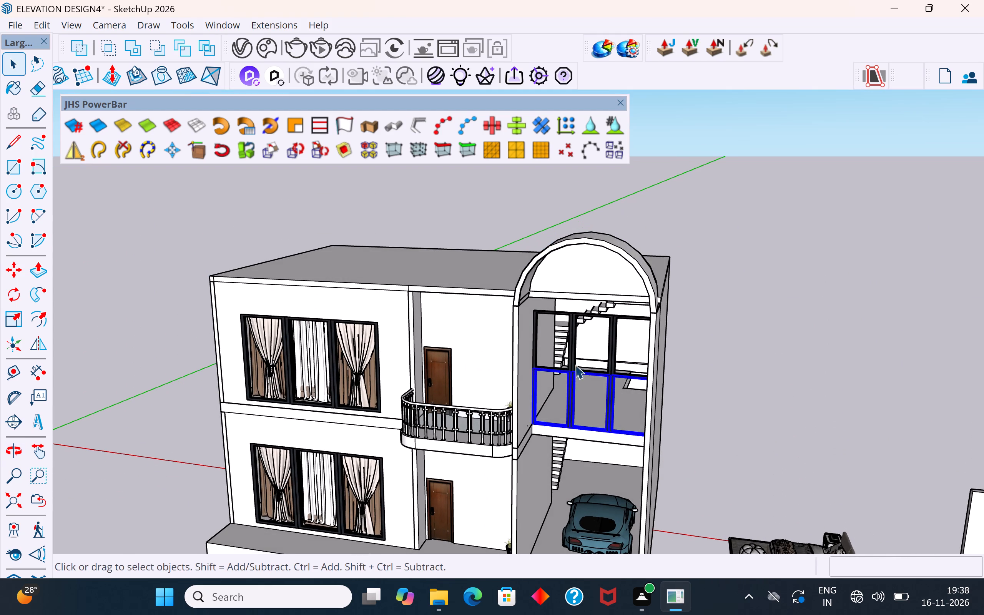
scroll(582, 341, "up", 3)
left_click(574, 340)
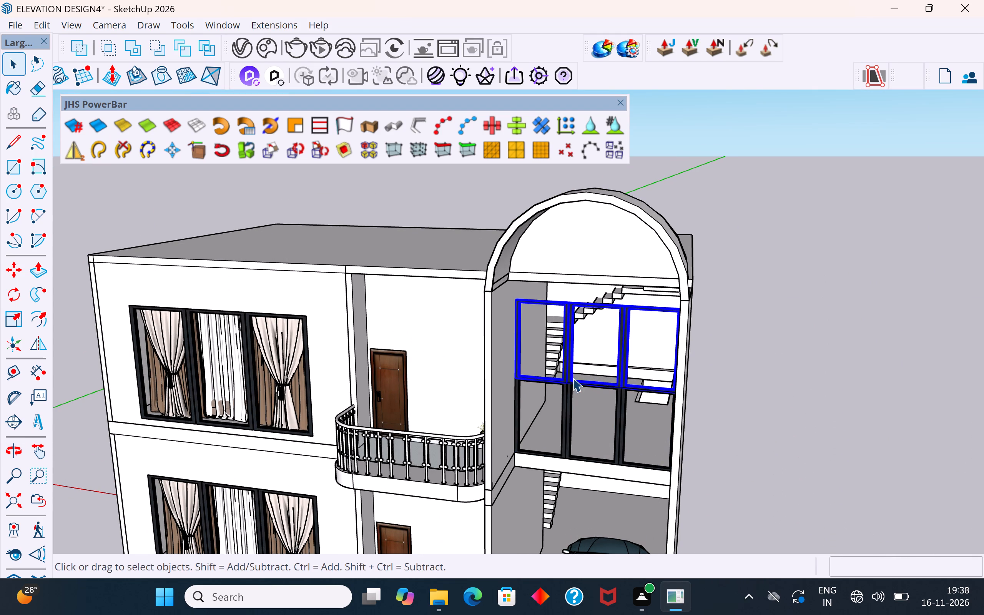
key("Delete")
Scale the remaining three-pane window frame vertically from its base to about 3.33, up to the top of the canopy arch.
left_click(568, 394)
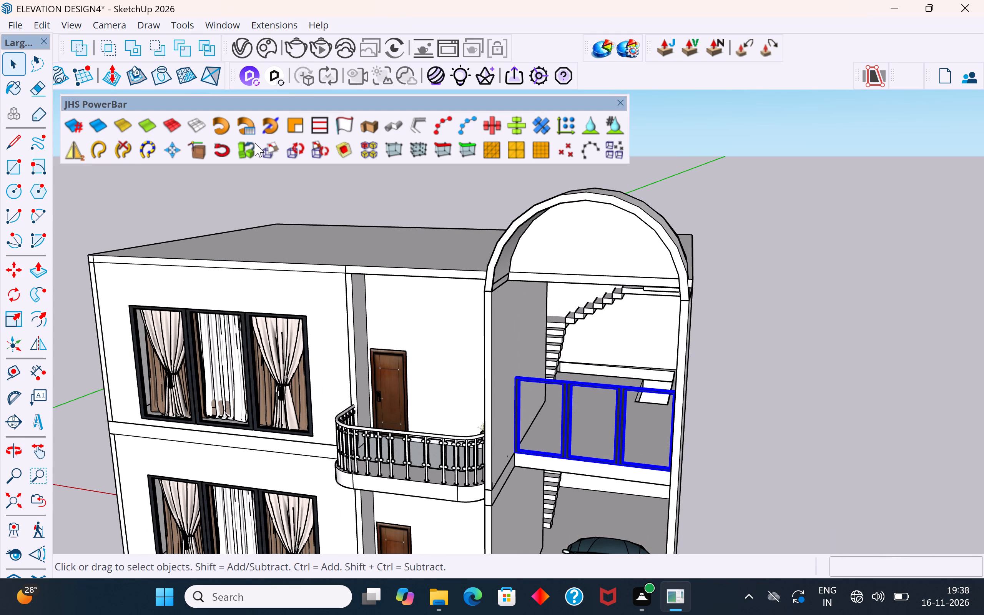
key("s")
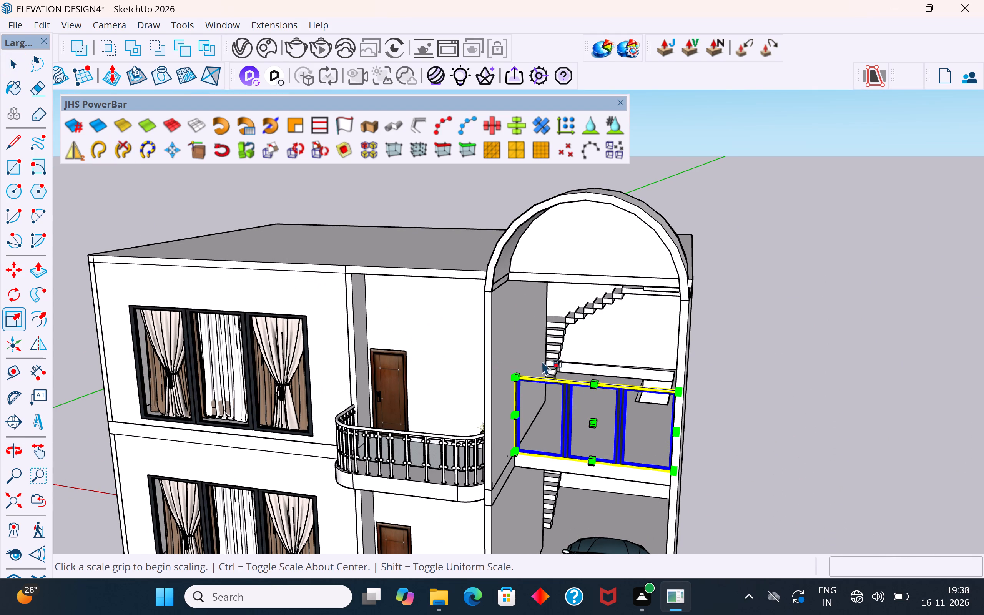
scroll(607, 400, "up", 9)
scroll(579, 368, "up", 7)
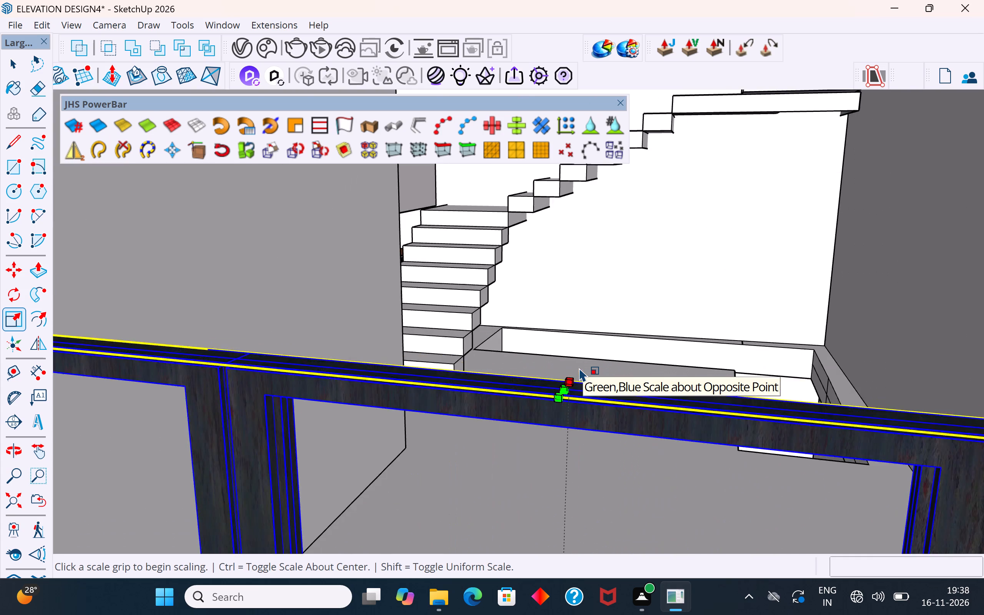
scroll(579, 368, "up", 4)
scroll(575, 372, "down", 7)
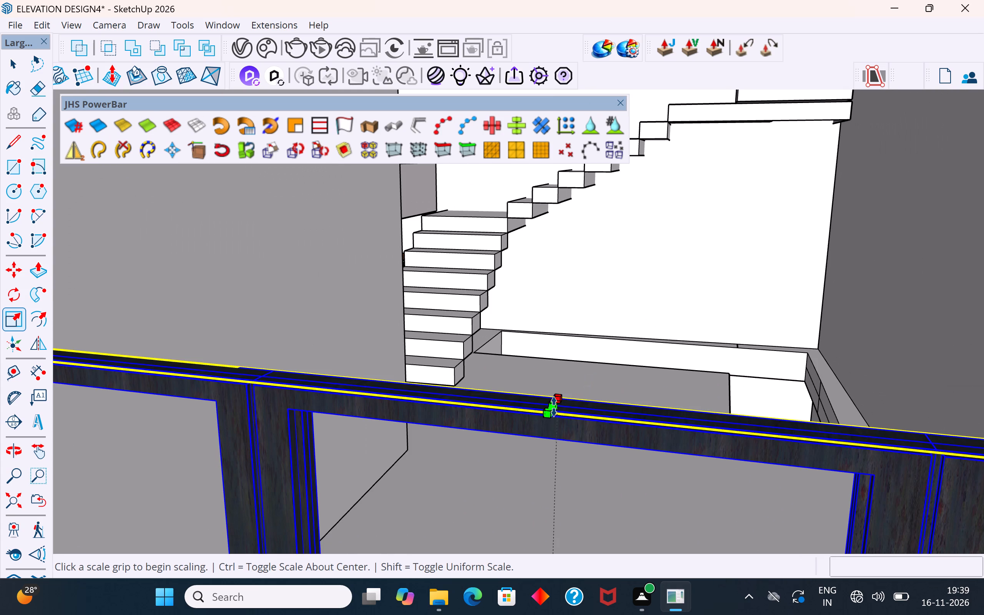
left_click(554, 407)
scroll(554, 407, "down", 20)
scroll(554, 407, "down", 6)
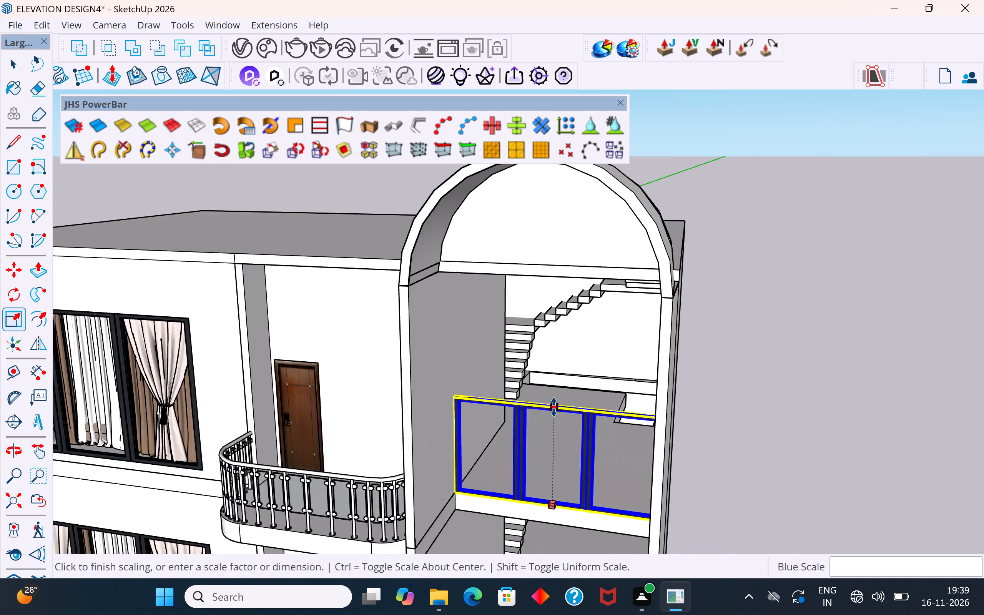
left_click(565, 211)
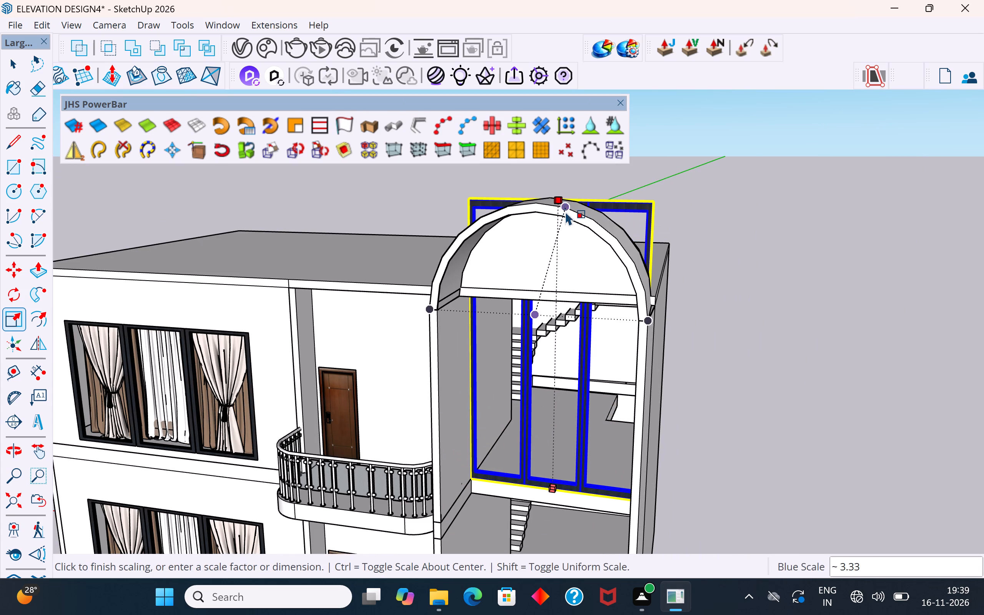
left_click(14, 62)
left_click(131, 187)
Move the tall three-pane window frame about 46' 2 5/16" out of the arched bay into the open space, and clear the selection.
scroll(469, 247, "down", 4)
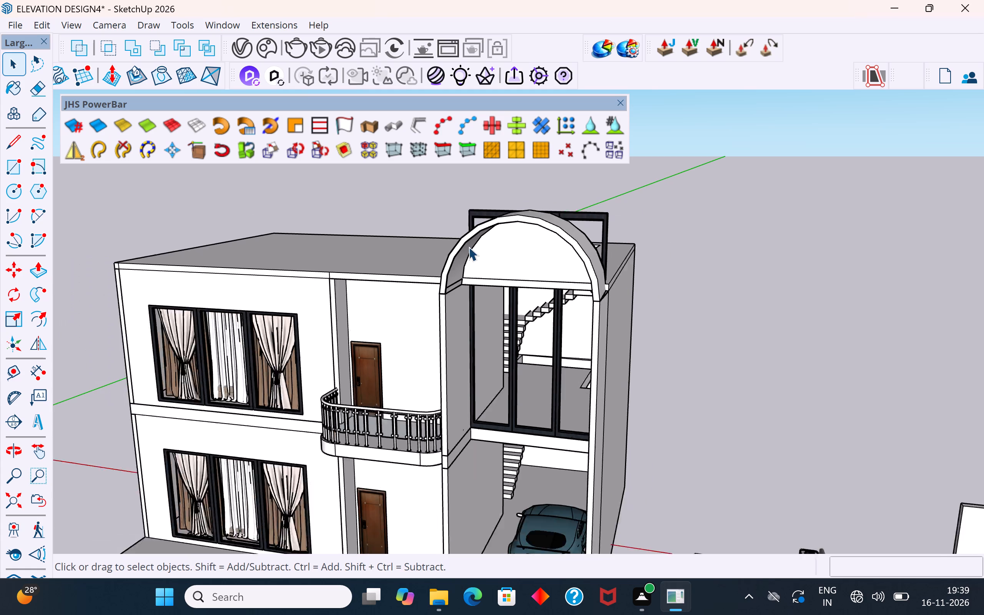
scroll(469, 247, "down", 2)
middle_click_drag(535, 373, 491, 392)
left_click(489, 392)
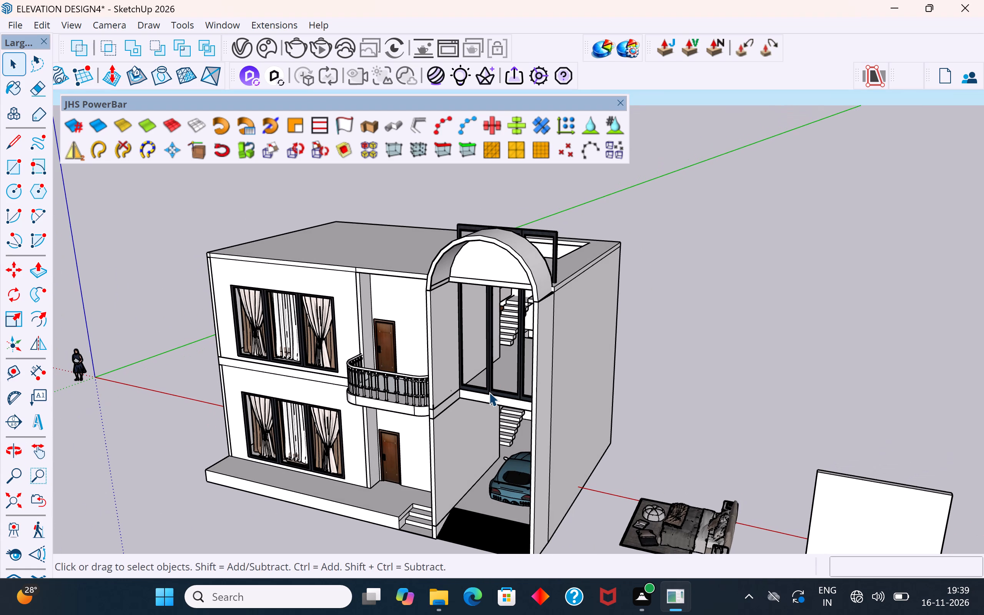
left_click(674, 234)
left_click(549, 234)
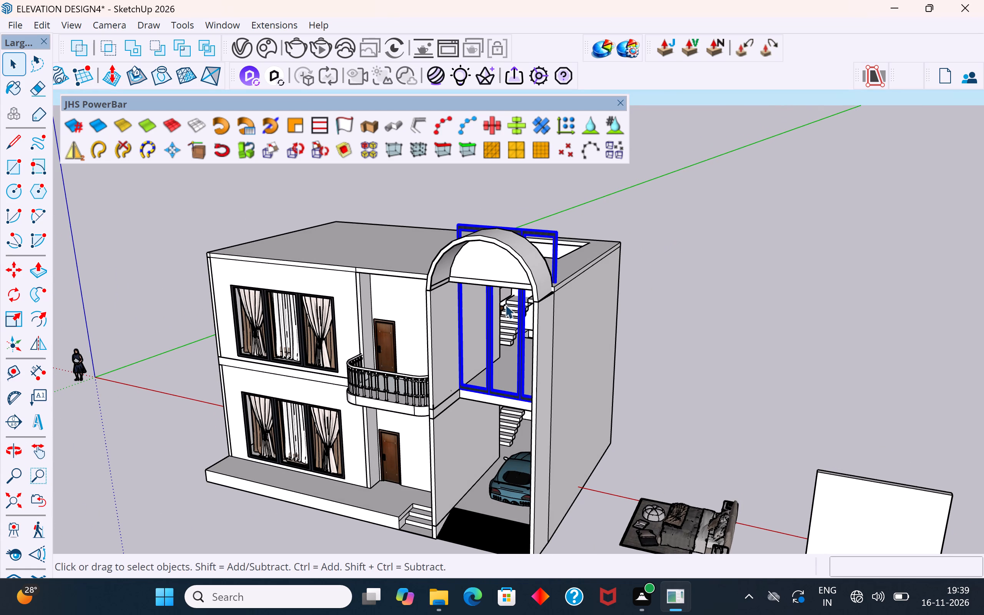
key("m")
left_click(456, 391)
scroll(456, 391, "down", 3)
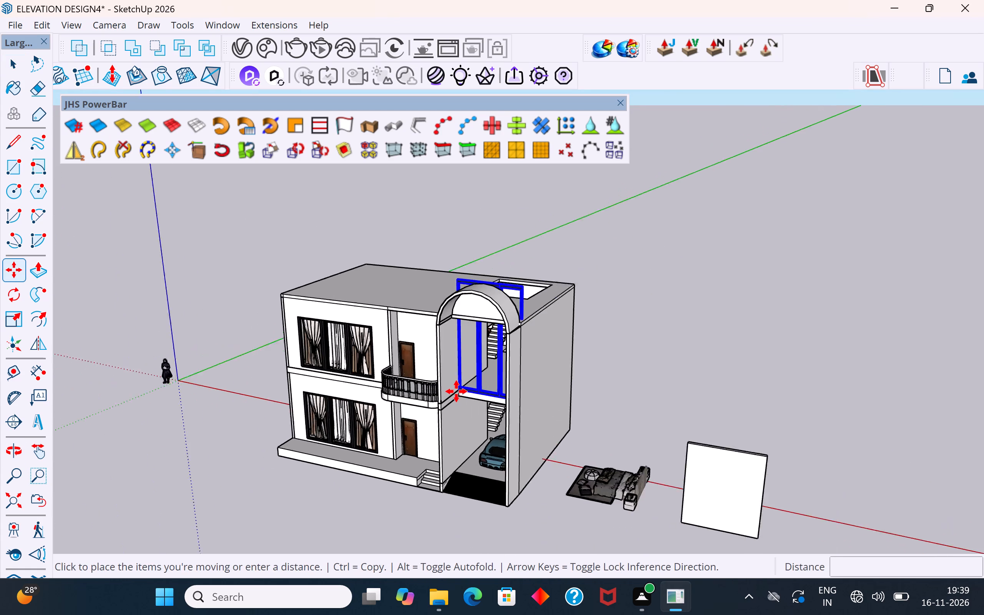
scroll(456, 391, "down", 7)
left_click(360, 468)
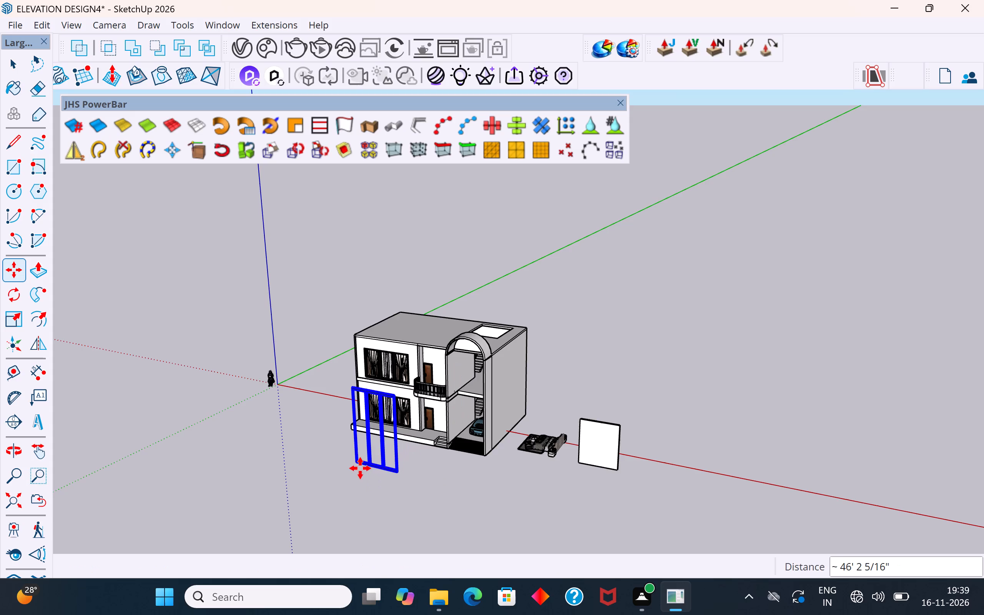
left_click(12, 67)
left_click(126, 240)
Examine the emptied arched bay and the separated tall window frame from the front and side of the house.
scroll(267, 464, "down", 5)
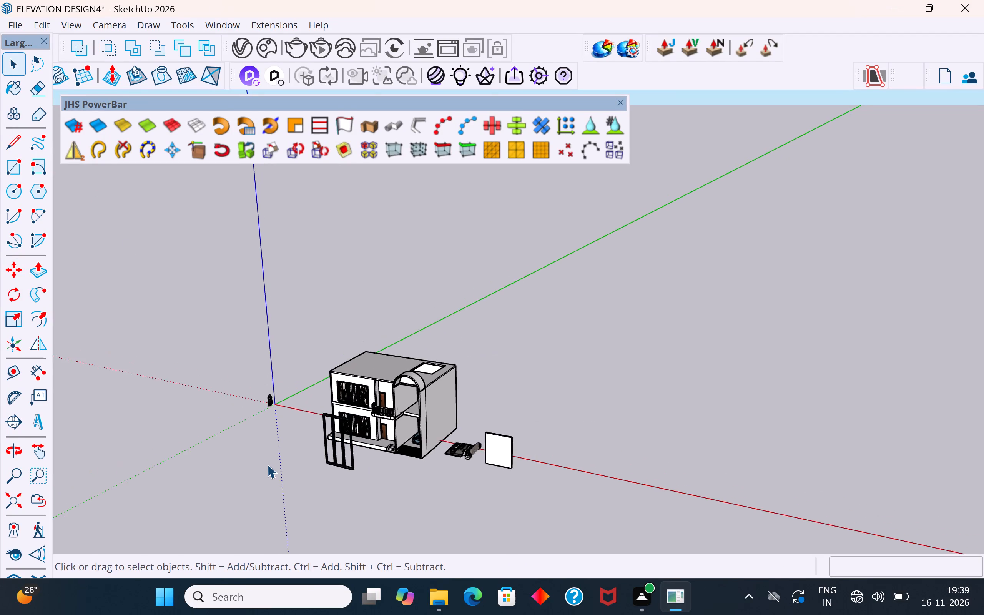
middle_click_drag(302, 462, 501, 424)
scroll(496, 445, "up", 8)
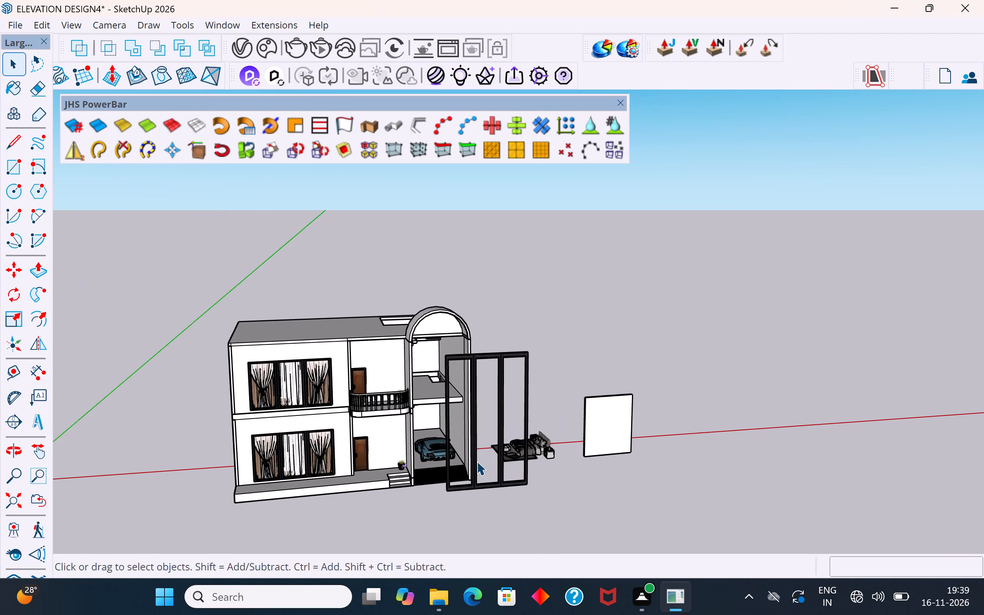
middle_click_drag(480, 483, 509, 499)
scroll(531, 450, "up", 2)
scroll(417, 317, "up", 3)
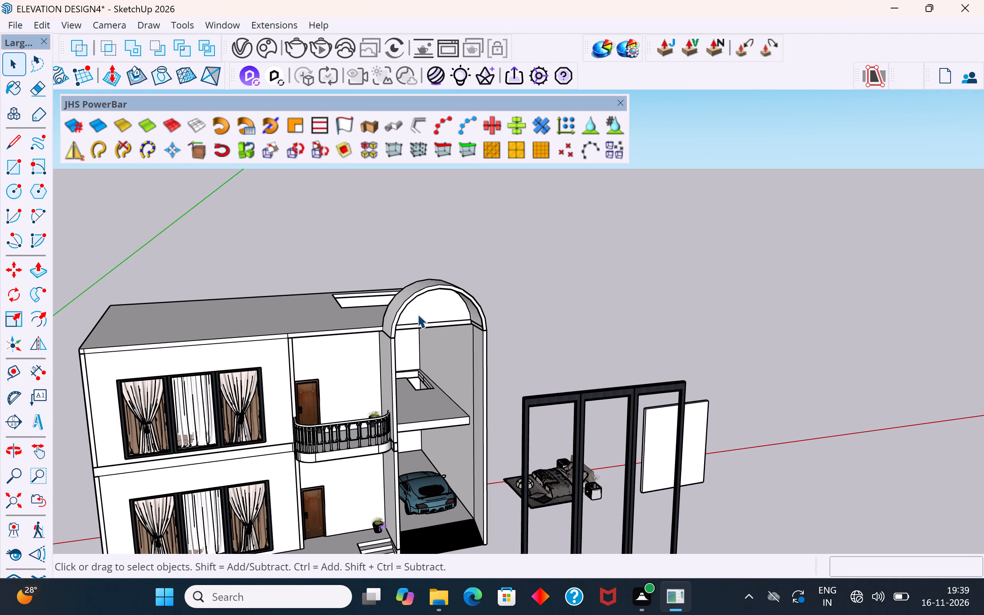
scroll(567, 348, "down", 5)
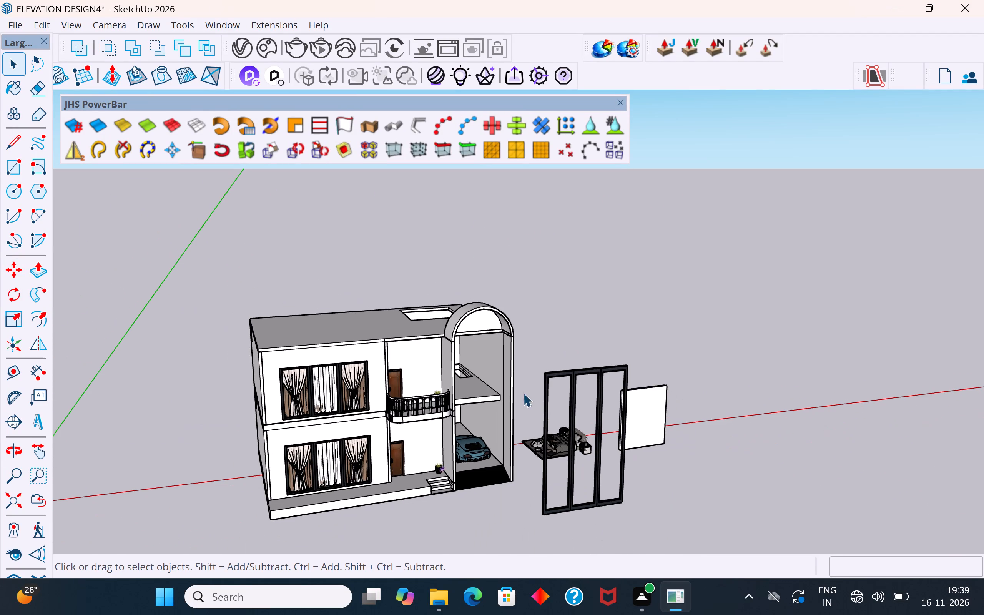
middle_click_drag(514, 399, 599, 410)
scroll(593, 440, "down", 3)
scroll(690, 482, "up", 3)
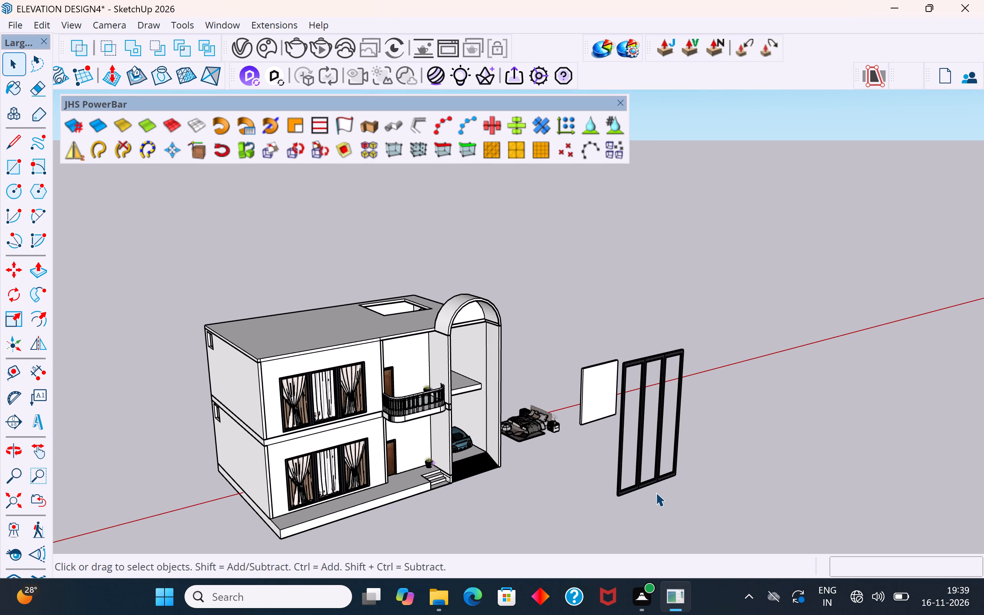
Undo the last move of the tall three-pane window frame out of the arched bay.
key("ctrl+z")
Scale the three-pane window frame vertically from its base to about 0.72, bringing its top down to roof level, and clear the selection.
middle_click_drag(681, 466, 479, 467)
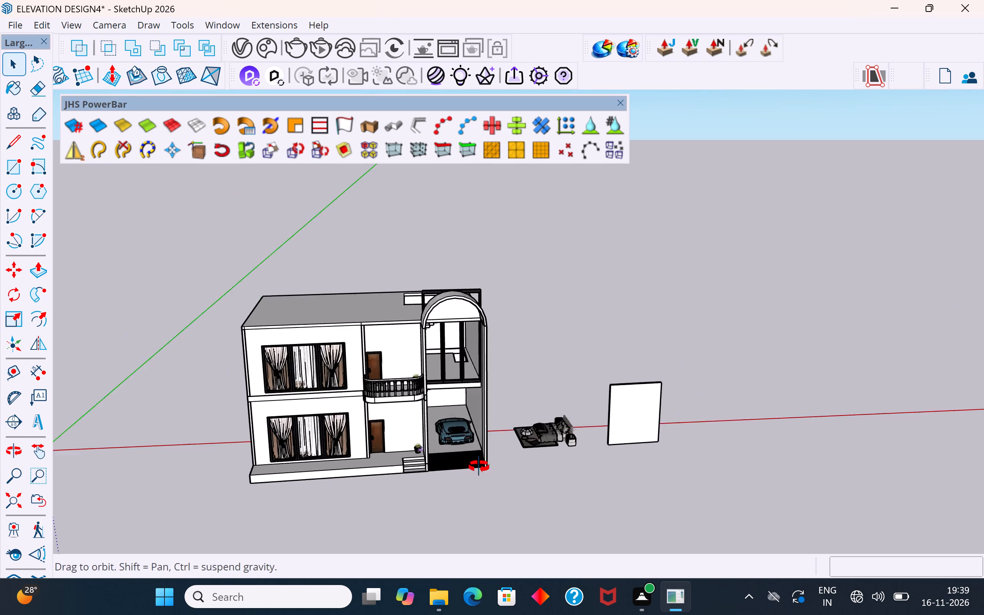
middle_click_drag(479, 467, 190, 432)
scroll(543, 316, "up", 7)
middle_click_drag(407, 309, 390, 389)
scroll(457, 367, "up", 1)
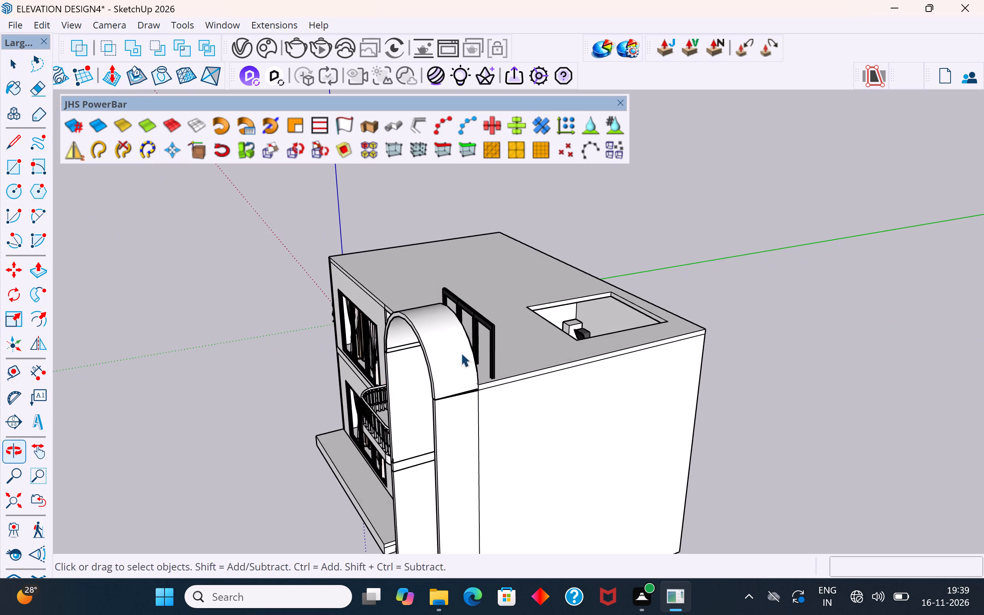
scroll(461, 353, "up", 3)
left_click(497, 307)
key("s")
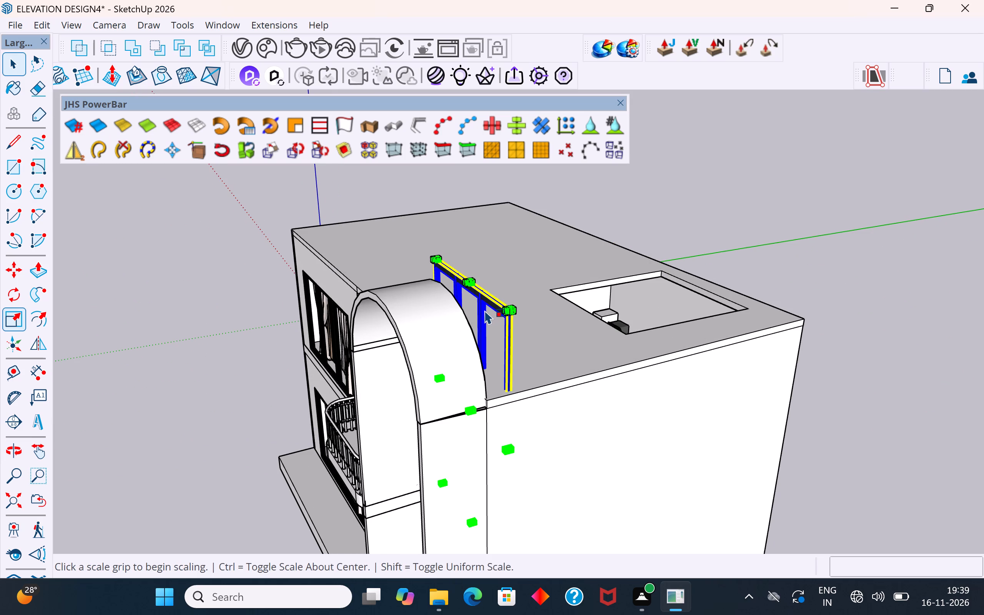
scroll(484, 310, "up", 10)
scroll(437, 249, "up", 3)
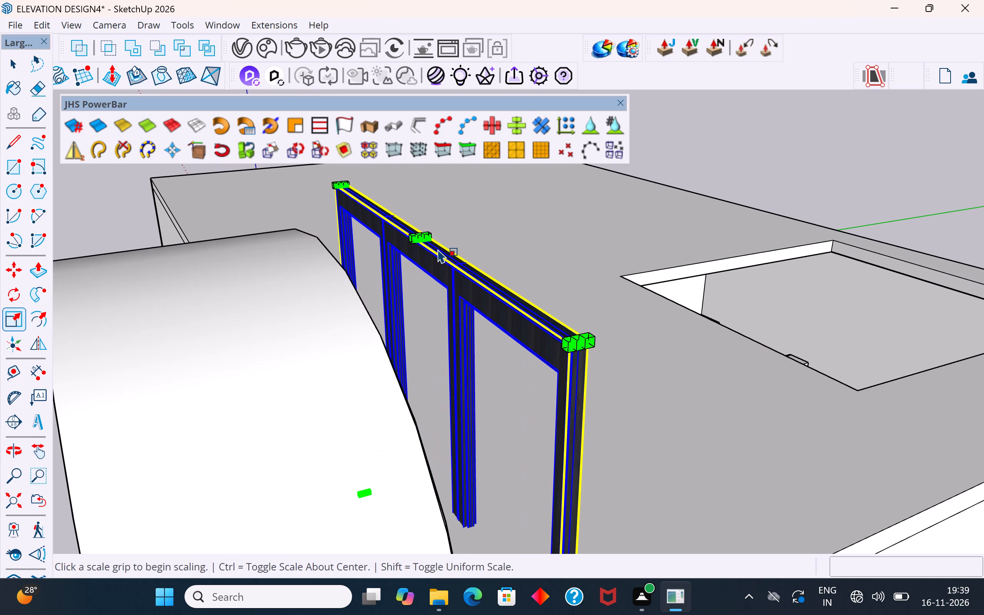
scroll(457, 255, "up", 1)
middle_click_drag(452, 255, 419, 234)
scroll(413, 224, "up", 4)
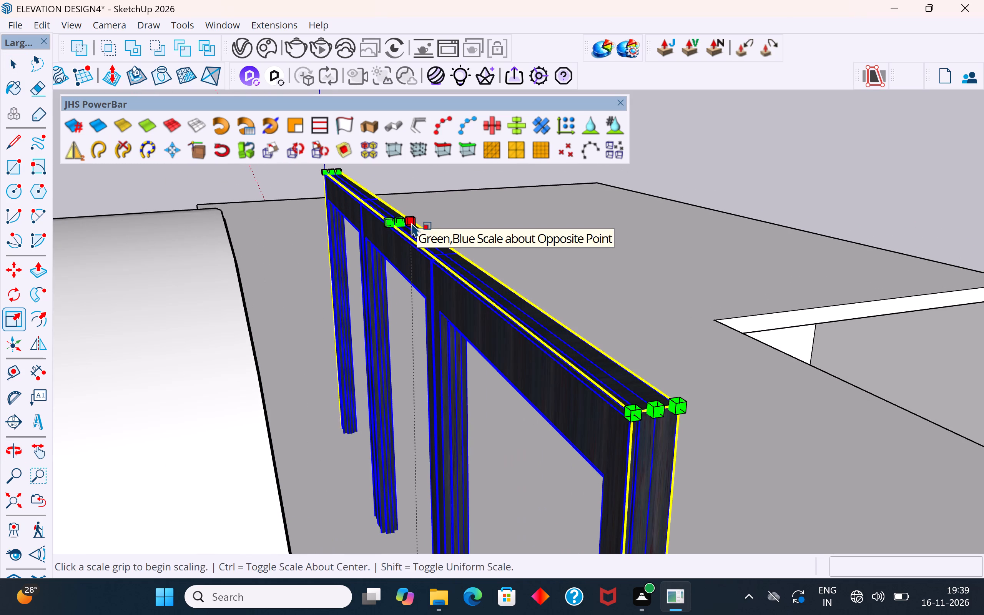
left_click(400, 221)
scroll(424, 363, "down", 4)
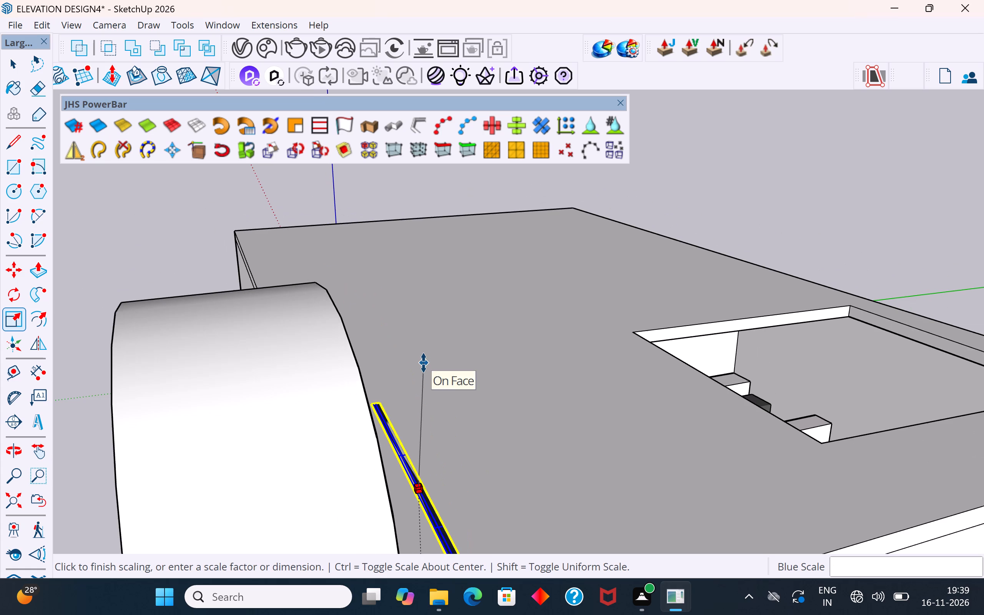
left_click(419, 503)
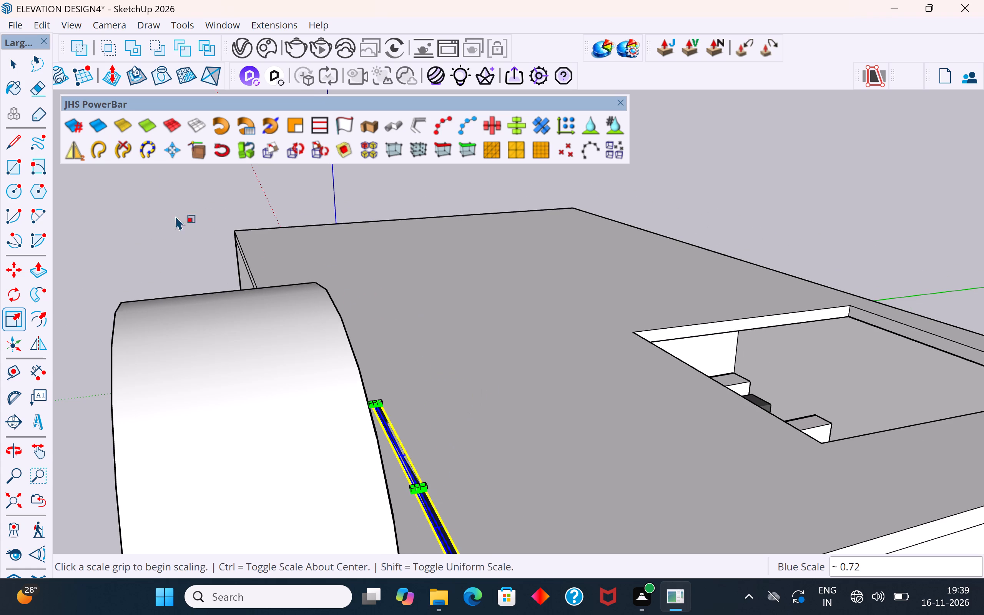
left_click(18, 63)
left_click(166, 217)
Move the shortened three-pane window frame about 24' 9 5/16" out of the bay, in front of the house, and clear the selection.
scroll(619, 260, "down", 5)
middle_click_drag(527, 316, 720, 299)
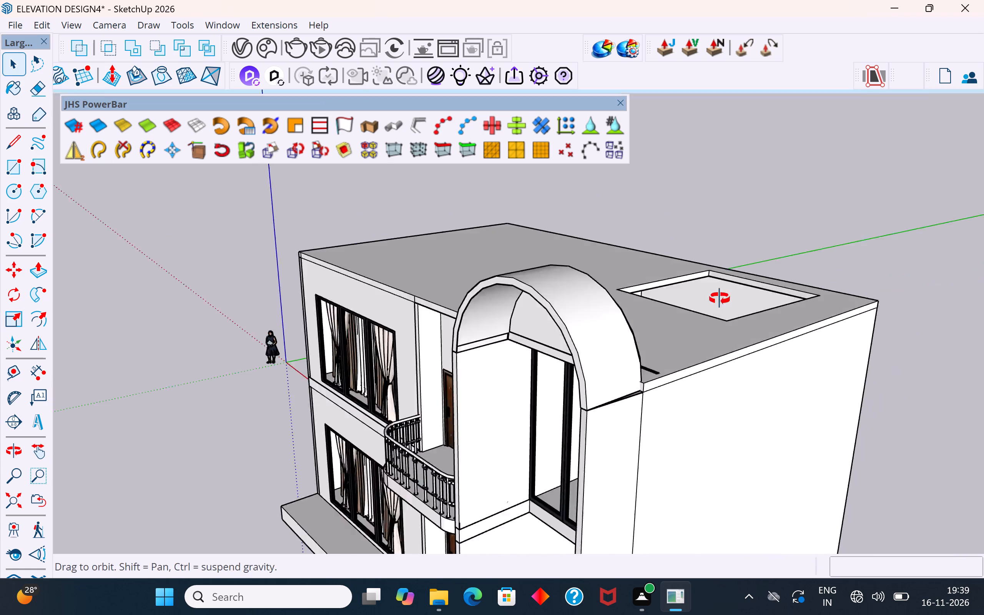
middle_click_drag(720, 299, 763, 281)
left_click(678, 357)
scroll(678, 357, "down", 6)
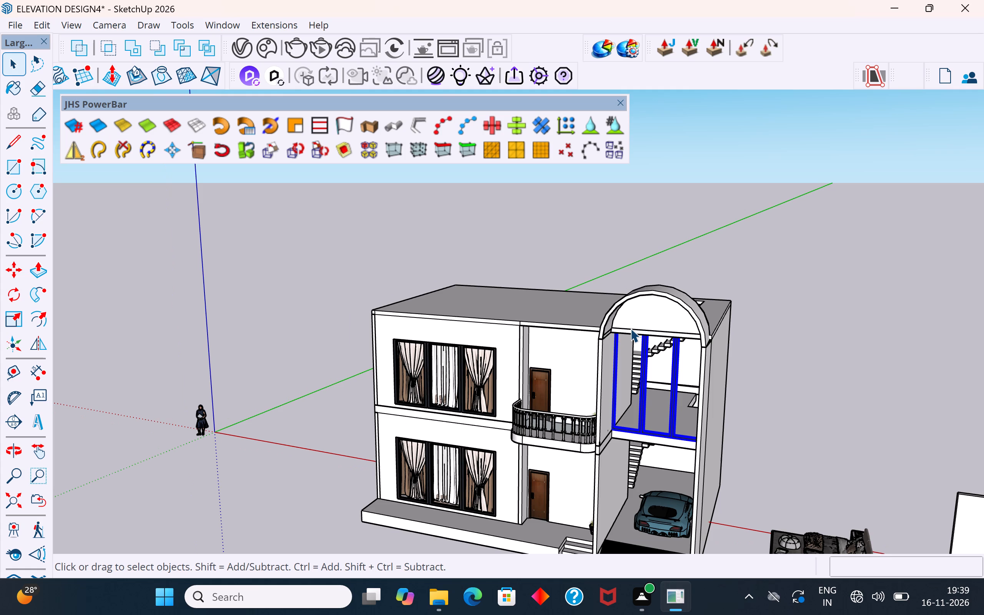
scroll(573, 341, "down", 8)
middle_click_drag(626, 384, 589, 427)
scroll(589, 427, "up", 5)
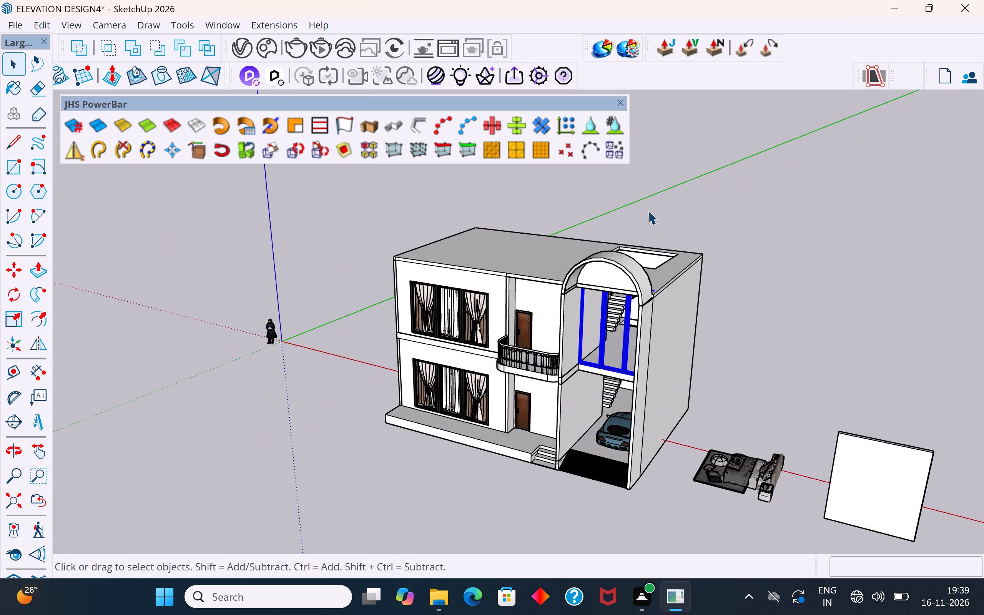
scroll(630, 184, "down", 2)
scroll(629, 276, "up", 3)
middle_click_drag(651, 234, 660, 160)
scroll(625, 290, "up", 3)
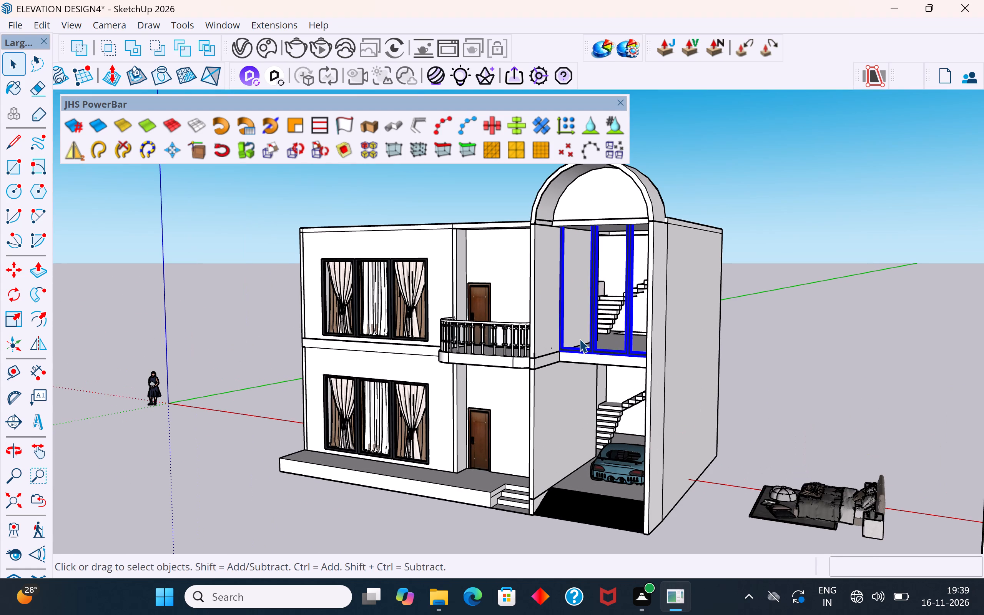
key("m")
left_click(565, 353)
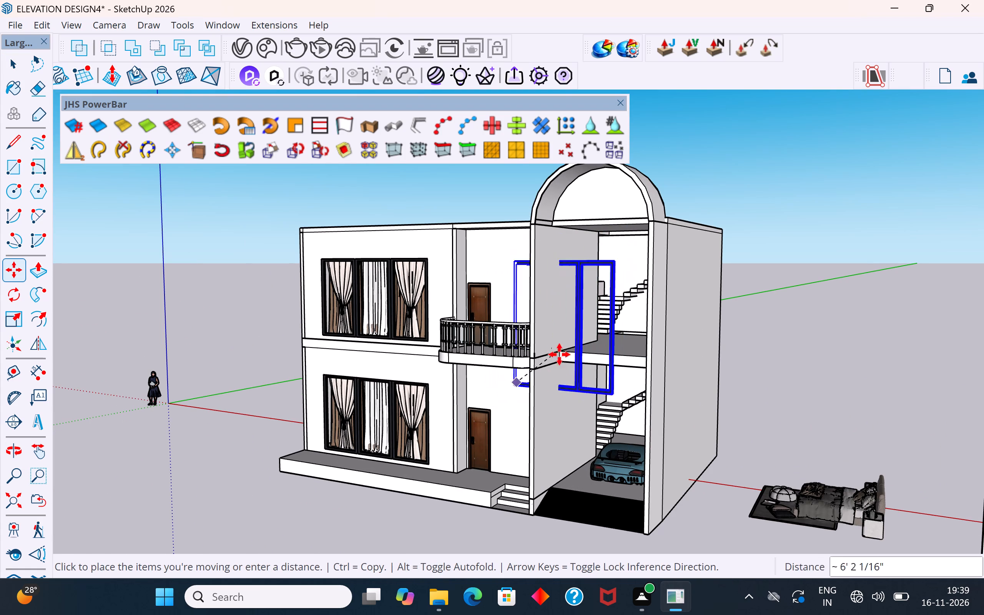
scroll(566, 341, "down", 5)
middle_click_drag(566, 341, 445, 441)
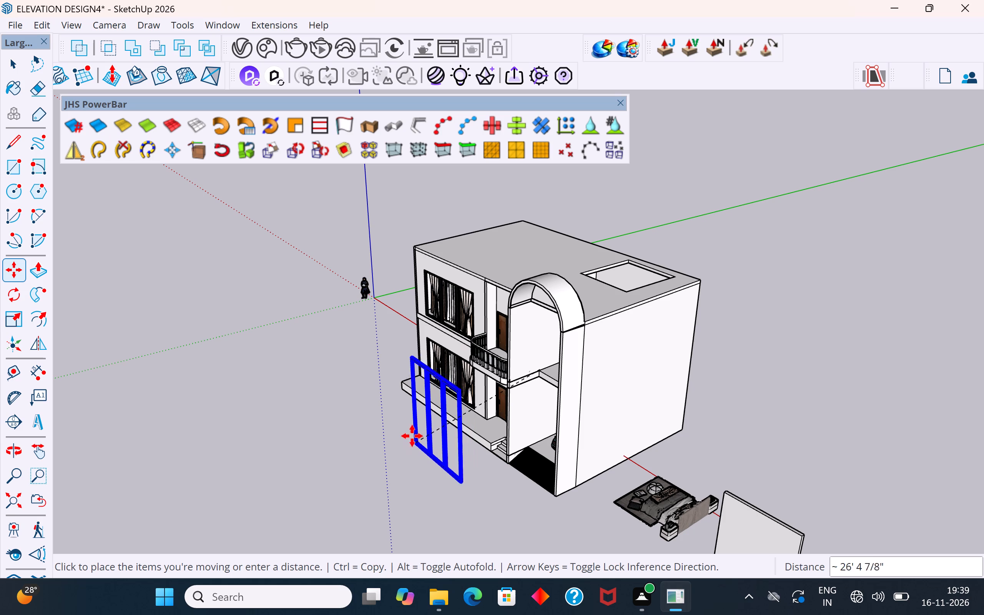
left_click(399, 419)
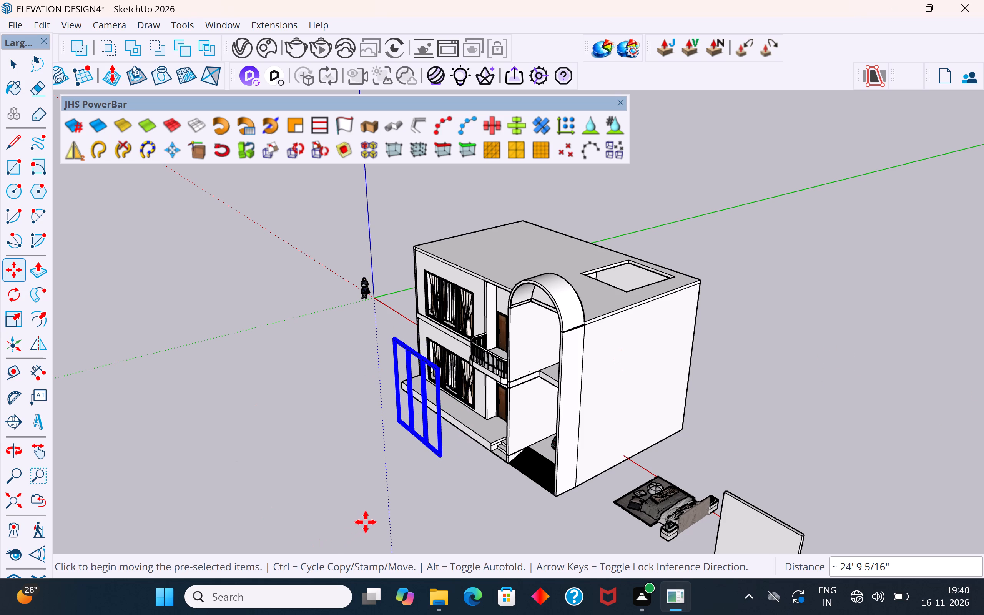
left_click(21, 60)
left_click(109, 248)
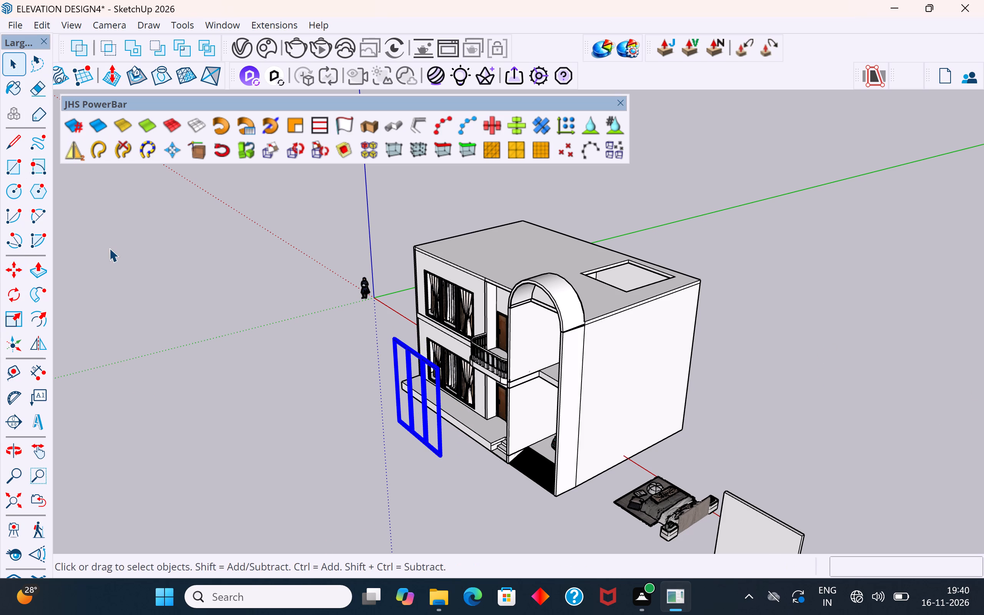
Draw a two-point arc across the full 10' 5" top of the moved window frame, with an upward bulge of 5' 2 1/2".
left_click(42, 216)
middle_click_drag(421, 387, 696, 367)
scroll(696, 367, "down", 4)
middle_click_drag(692, 364, 839, 334)
scroll(632, 282, "up", 8)
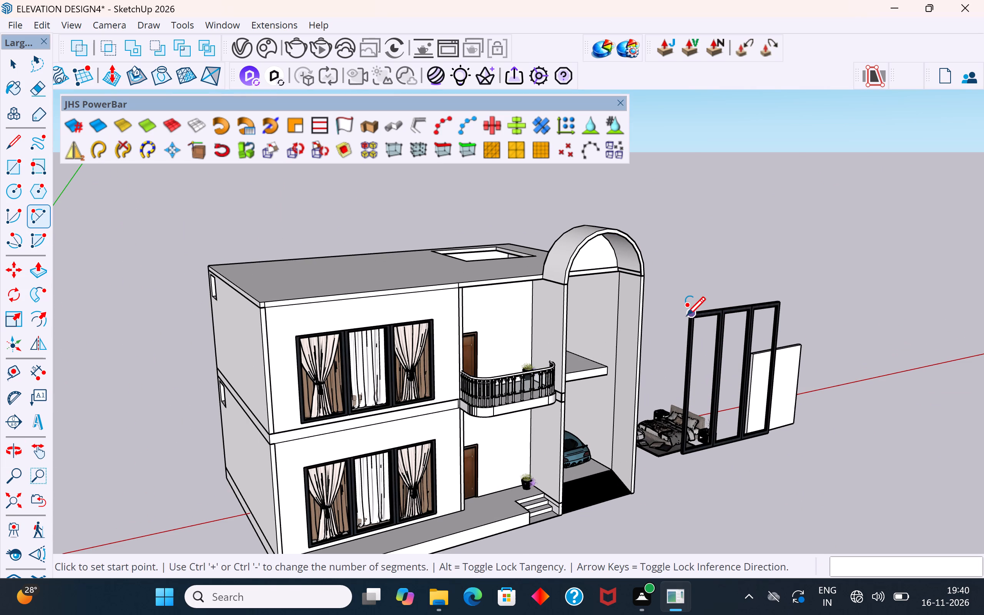
left_click(691, 315)
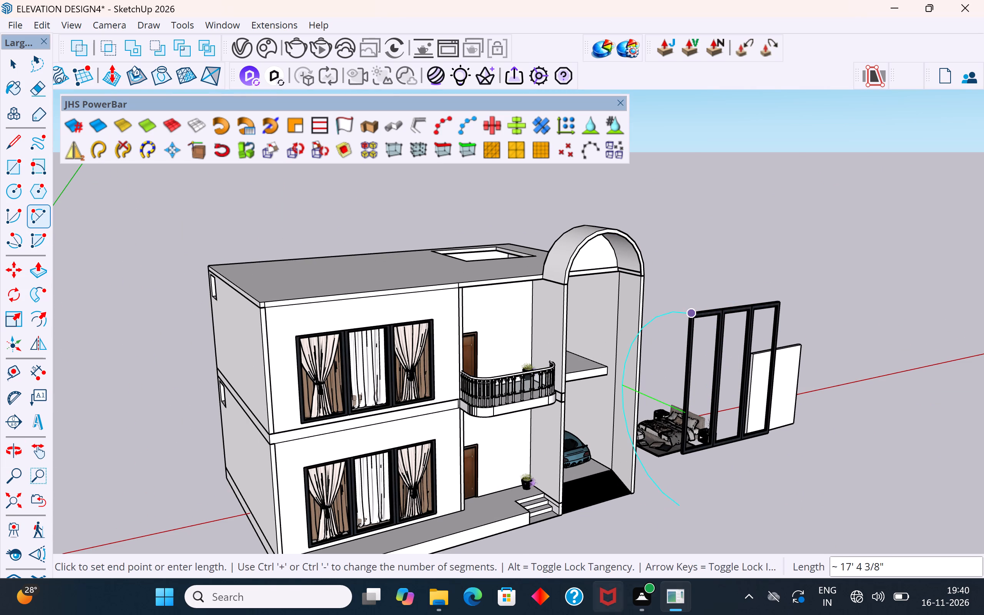
key("Escape")
scroll(790, 316, "up", 4)
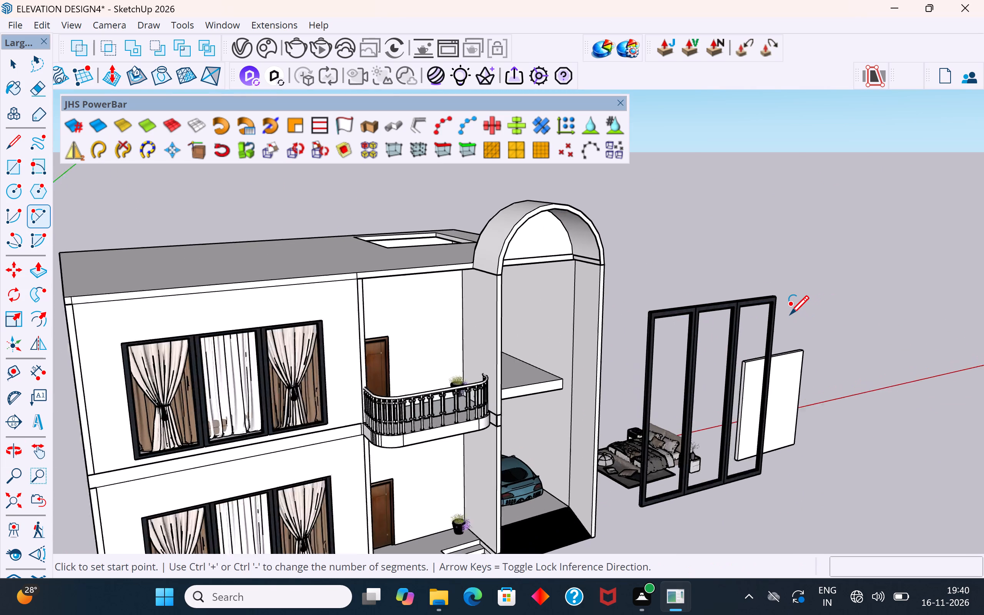
scroll(790, 316, "up", 2)
scroll(556, 311, "up", 5)
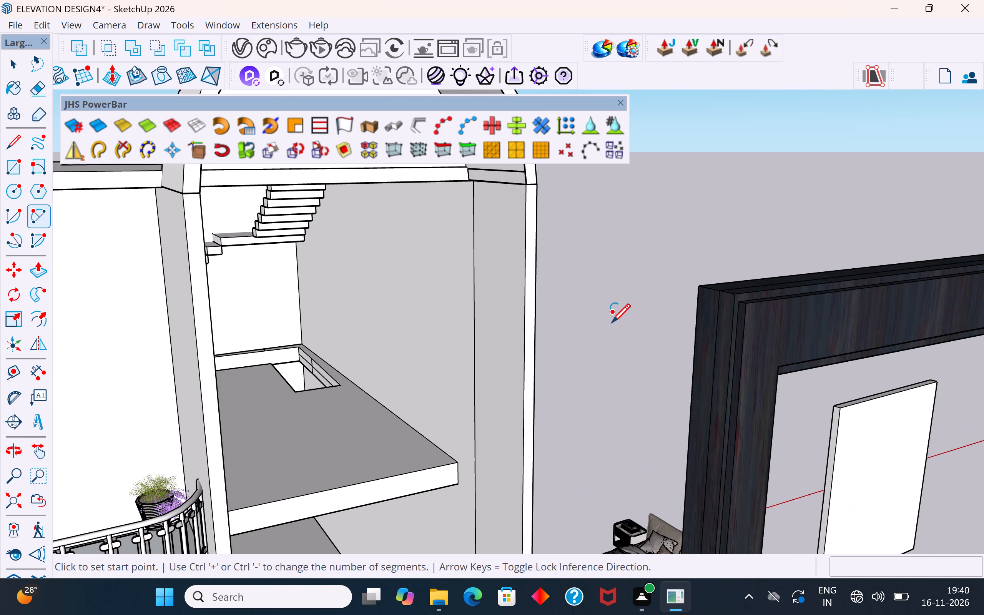
left_click(700, 289)
scroll(678, 298, "down", 10)
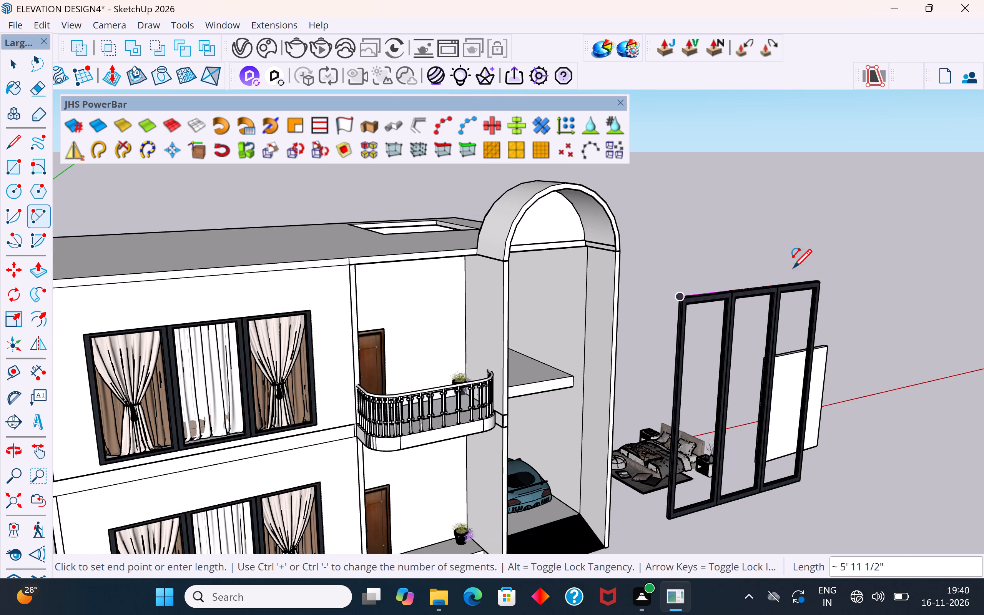
scroll(817, 272, "up", 15)
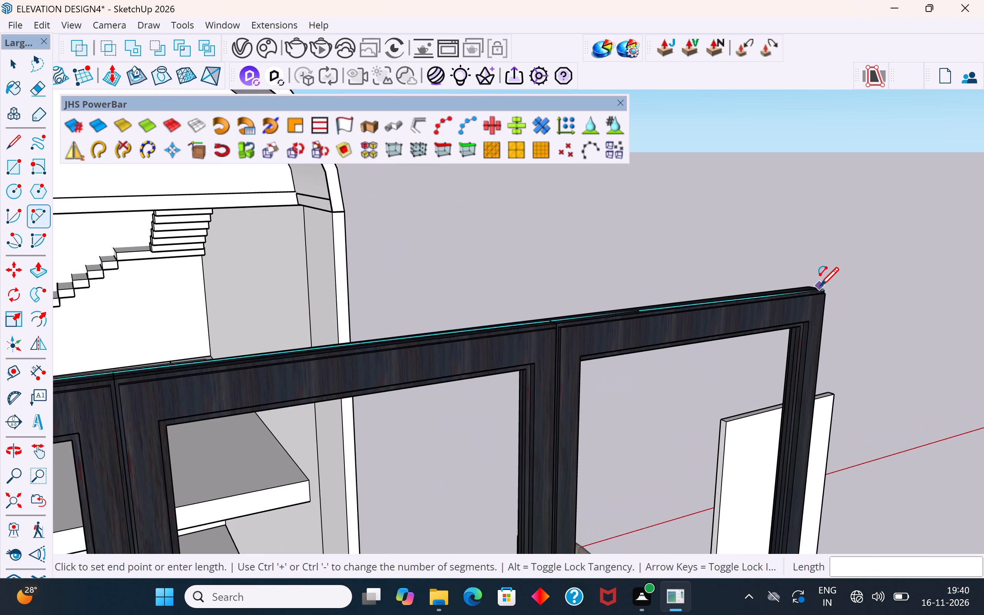
middle_click_drag(810, 282, 789, 318)
scroll(789, 318, "up", 1)
scroll(789, 318, "down", 4)
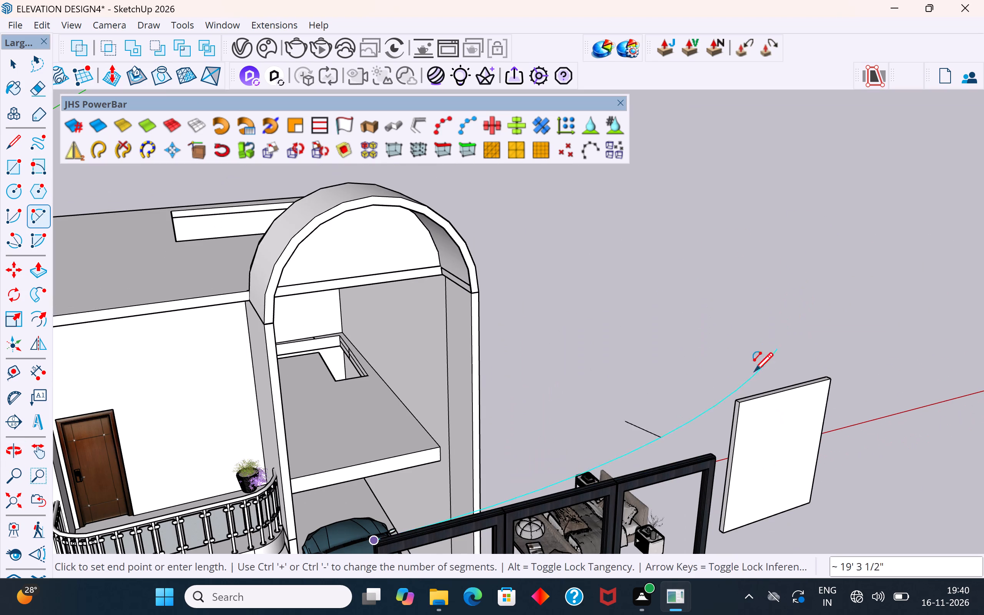
scroll(701, 456, "up", 3)
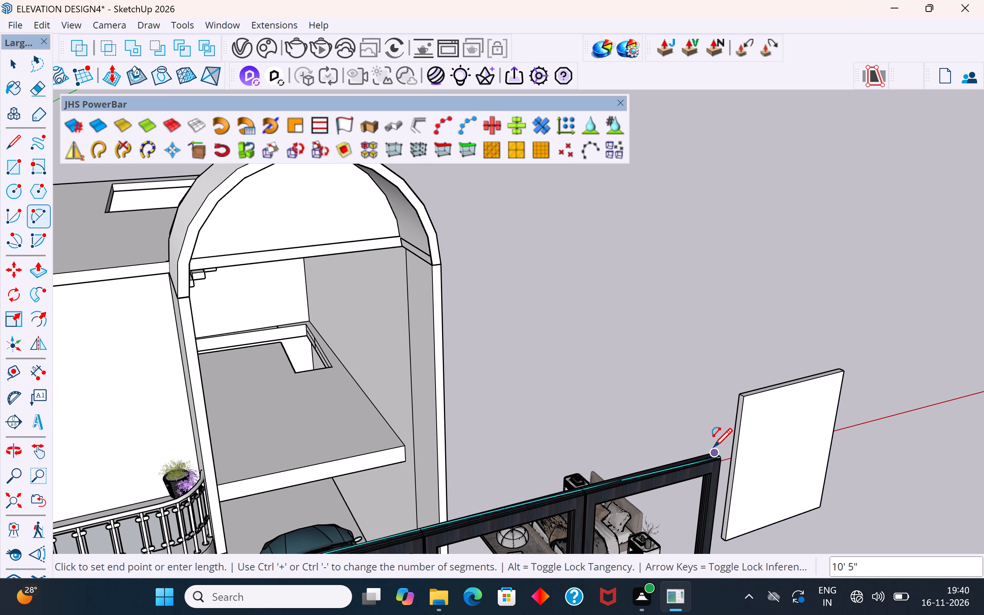
left_click(719, 452)
scroll(732, 347, "down", 4)
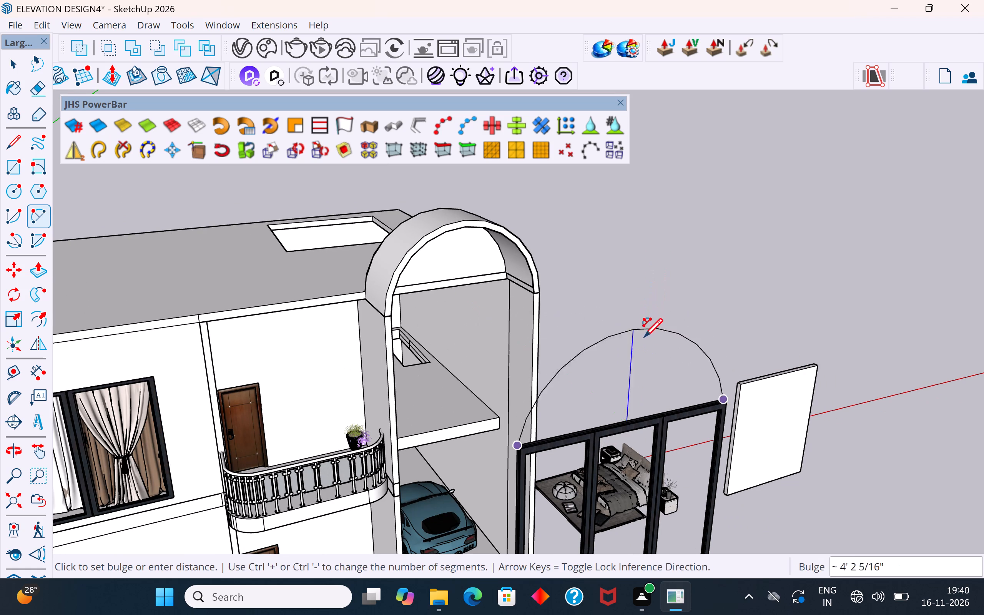
middle_click_drag(647, 343, 896, 329)
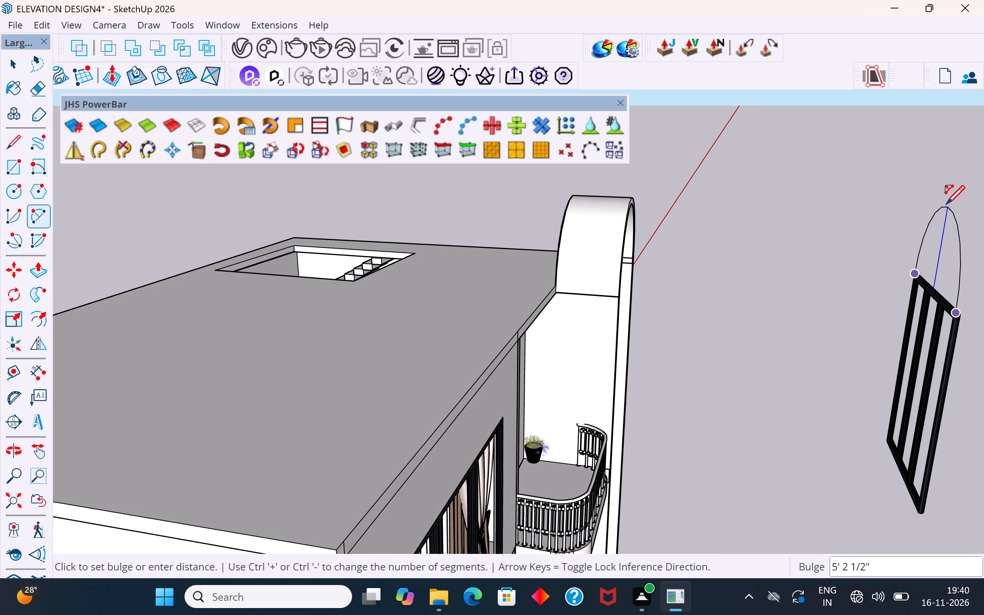
left_click(951, 203)
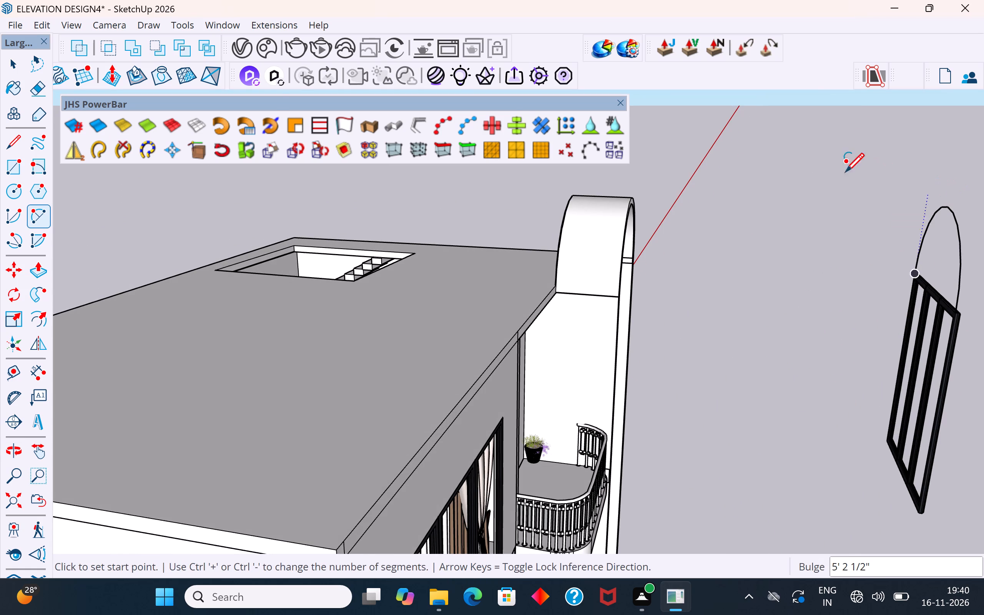
left_click(12, 74)
left_click(225, 177)
Examine the new arc above the window frame against the canopy arch from the front, side and back.
scroll(309, 469, "down", 5)
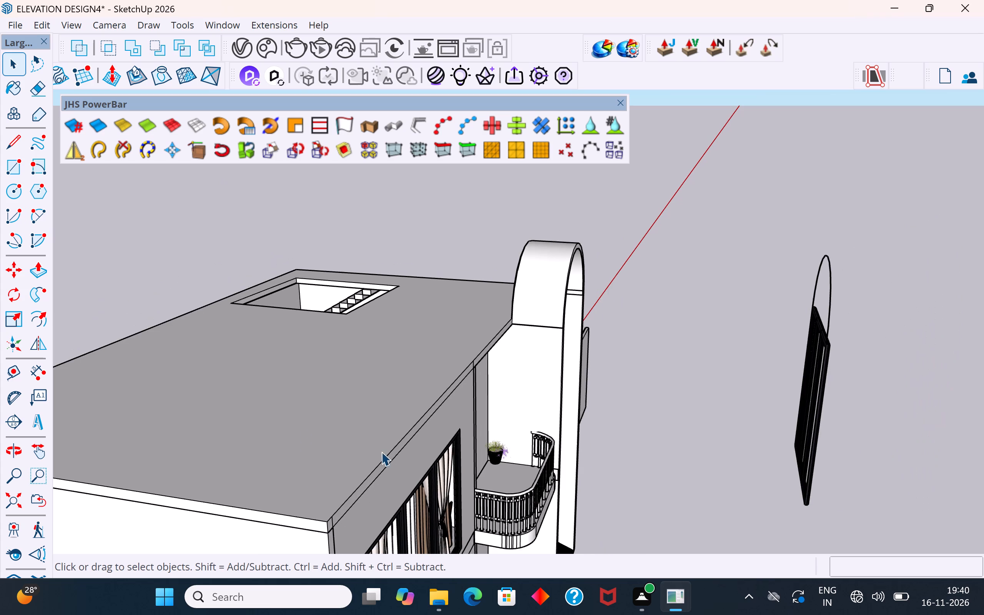
middle_click_drag(482, 362, 319, 380)
scroll(704, 356, "up", 1)
middle_click_drag(756, 389, 548, 345)
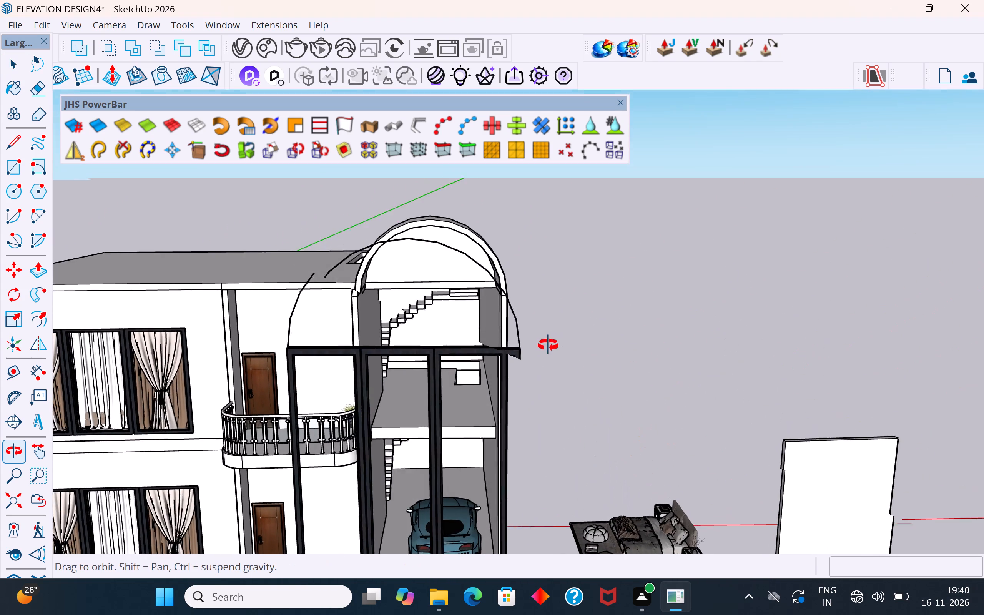
middle_click_drag(548, 345, 710, 346)
scroll(717, 335, "up", 4)
middle_click_drag(725, 333, 671, 342)
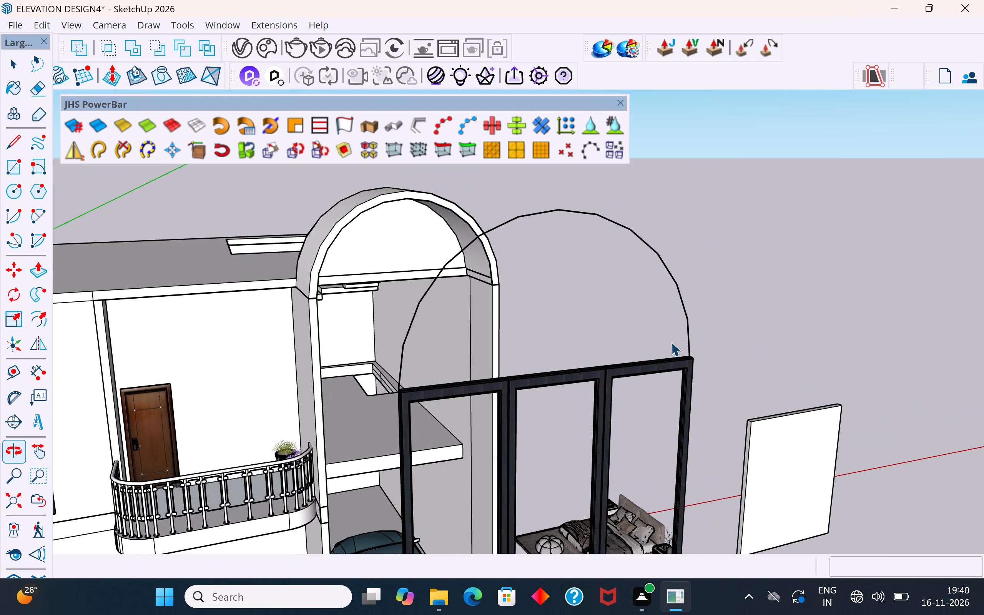
scroll(671, 342, "down", 3)
middle_click_drag(688, 346, 784, 358)
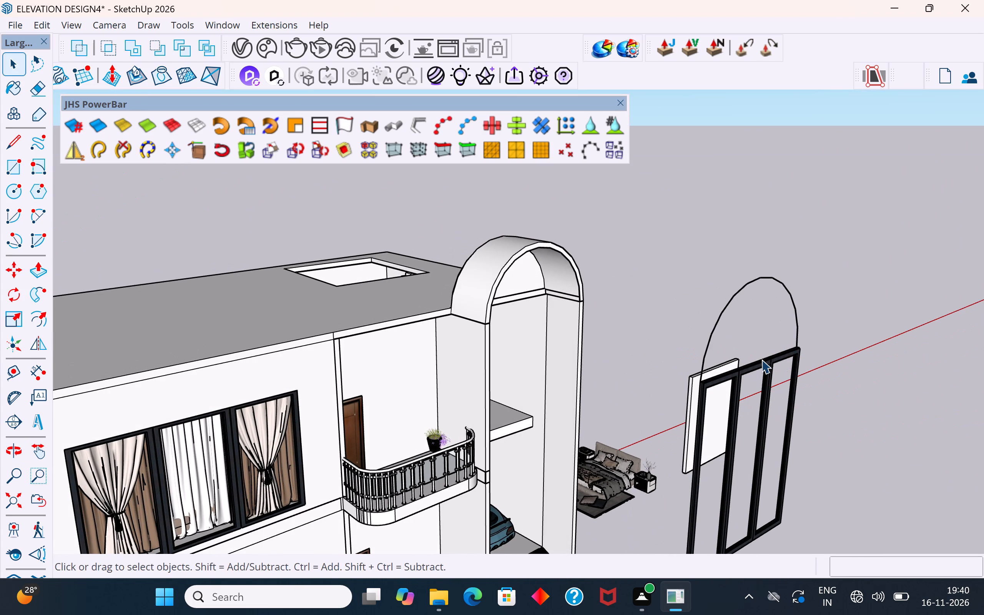
left_click(760, 359)
middle_click_drag(739, 389, 857, 391)
left_click(881, 339)
middle_click_drag(889, 334, 924, 348)
scroll(915, 348, "down", 4)
middle_click_drag(919, 347, 923, 299)
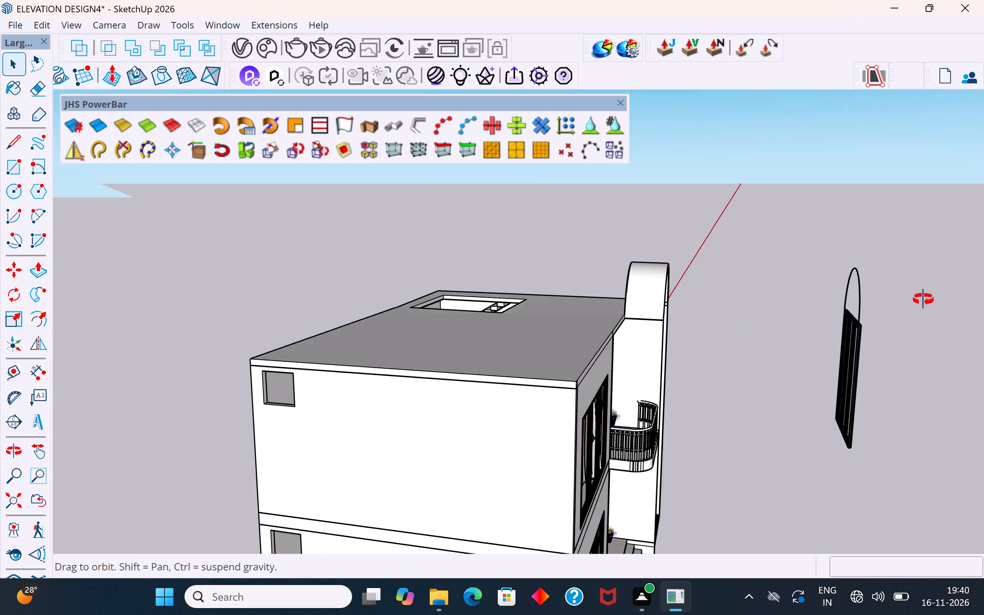
middle_click_drag(923, 299, 916, 294)
scroll(877, 301, "up", 3)
middle_click_drag(706, 347, 713, 364)
scroll(234, 271, "down", 8)
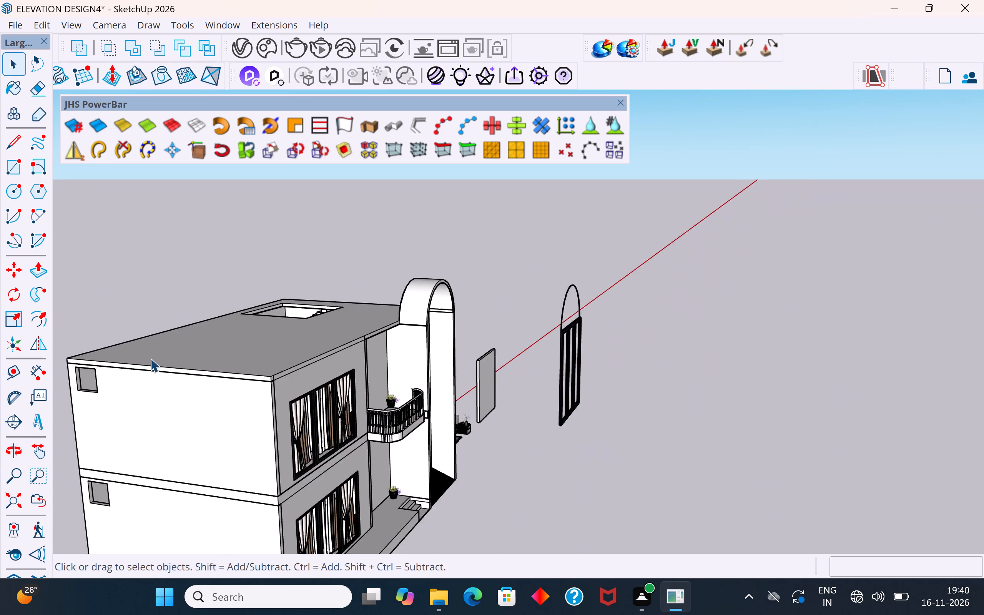
middle_click_drag(194, 374, 566, 407)
scroll(544, 339, "up", 14)
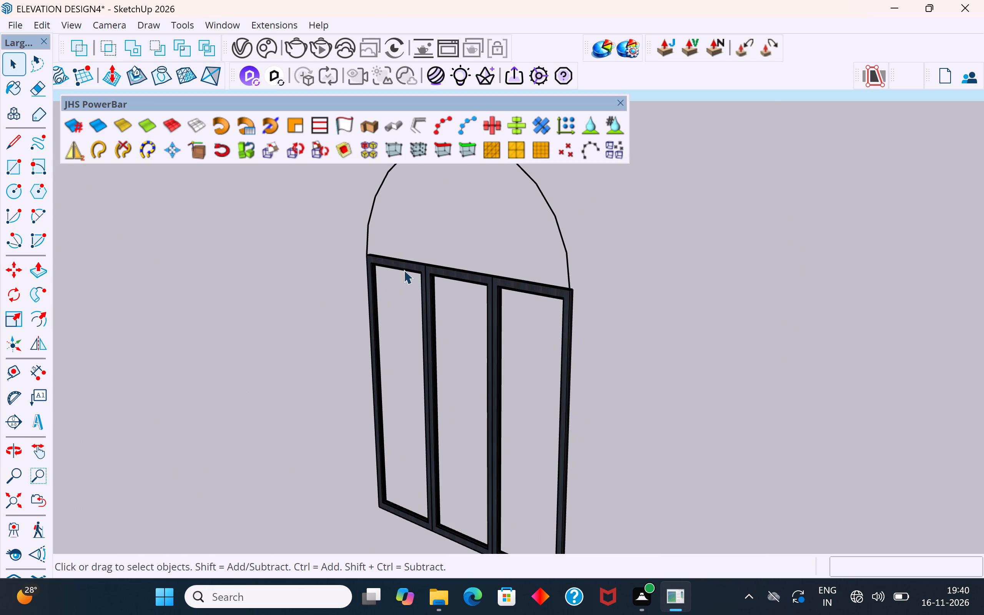
Draw lines down both sides and along the 10' 5" base of the window frame, closing the arch outline into a face.
left_click(8, 146)
scroll(491, 256, "down", 5)
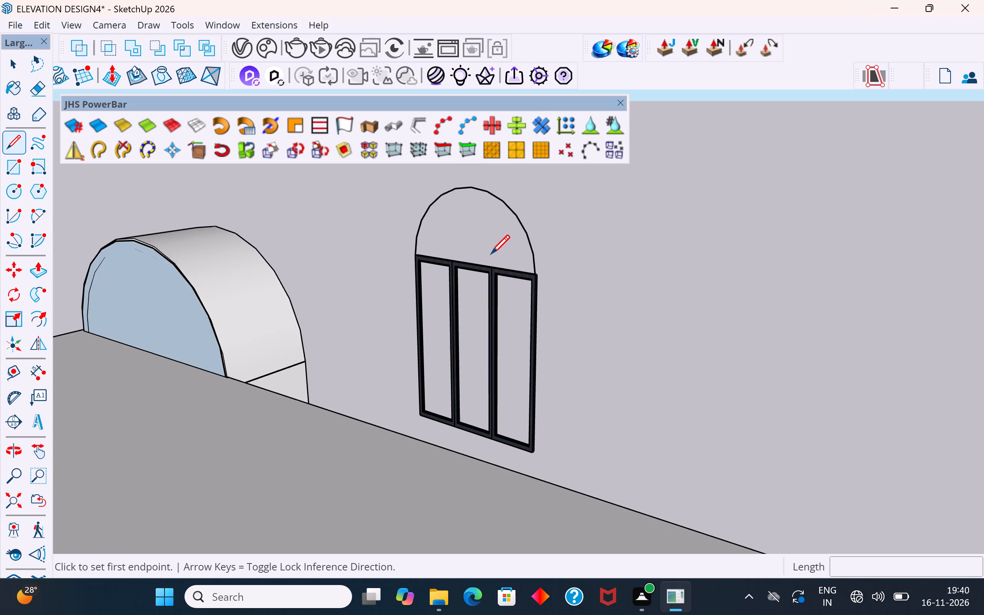
middle_click_drag(502, 384, 424, 404)
scroll(603, 258, "up", 10)
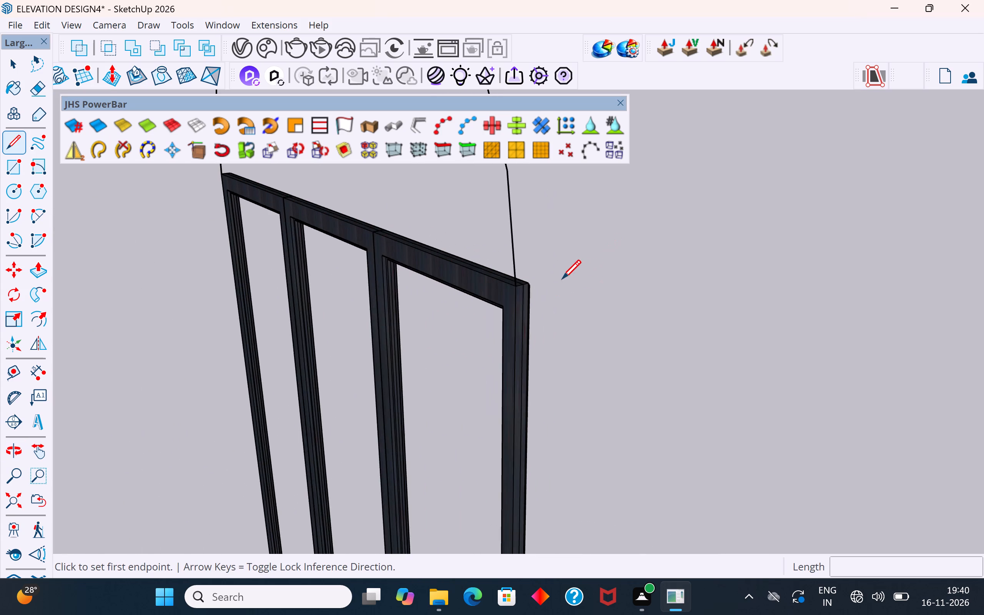
scroll(562, 281, "up", 1)
left_click(449, 296)
scroll(449, 296, "down", 11)
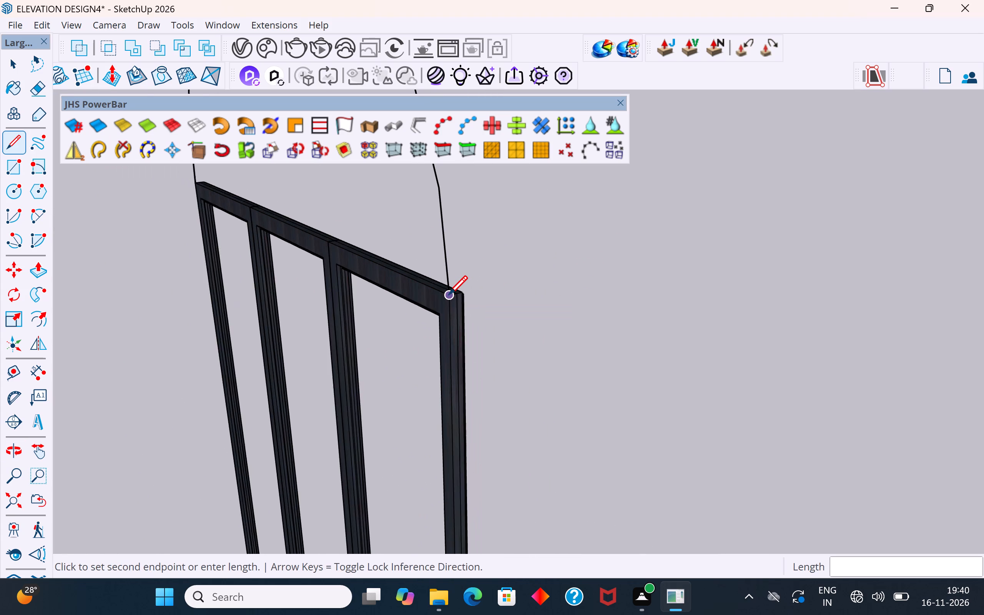
scroll(449, 296, "down", 13)
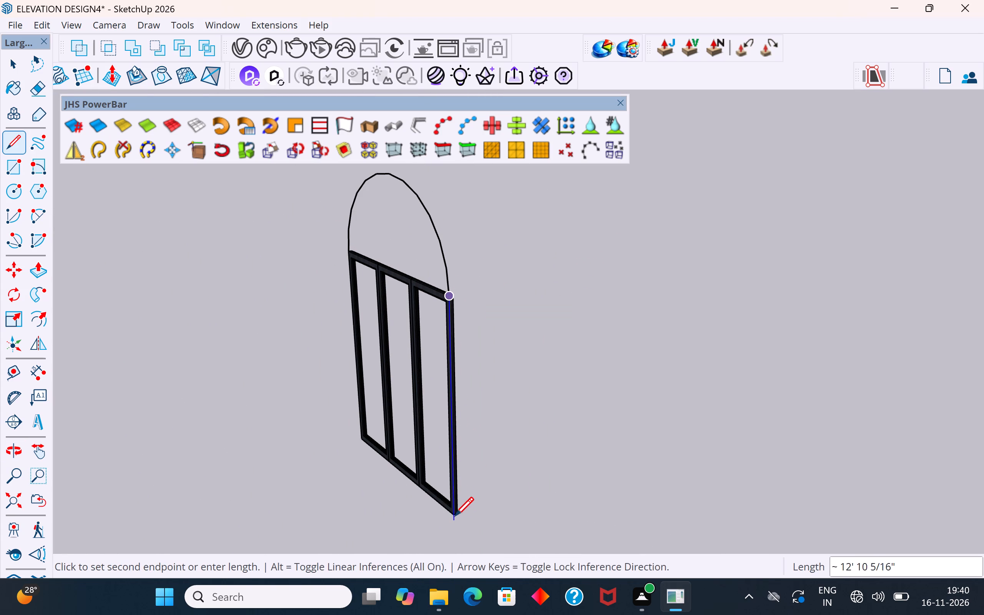
left_click(454, 514)
scroll(354, 435, "up", 4)
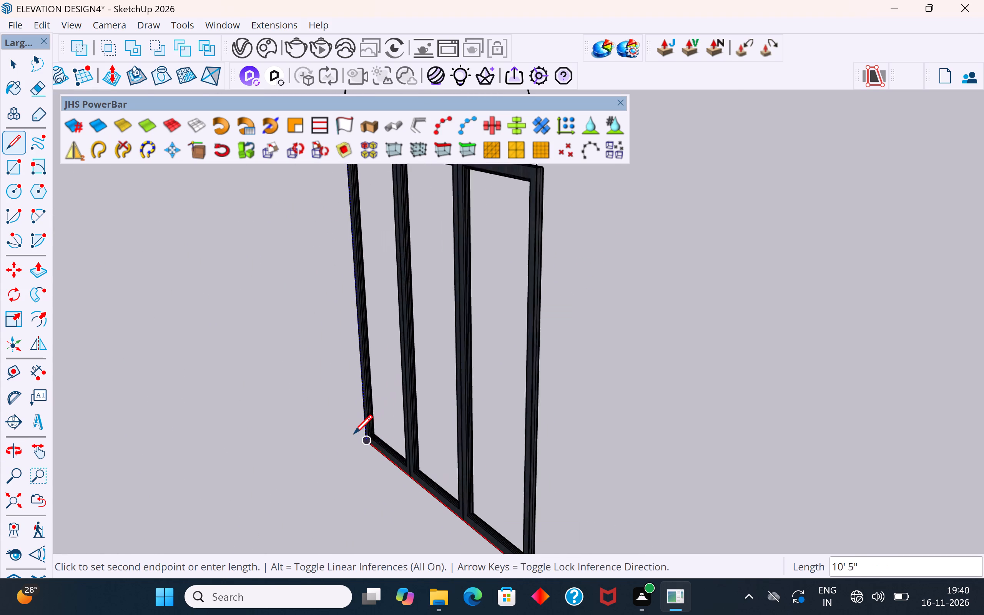
scroll(354, 435, "up", 3)
left_click(380, 442)
scroll(380, 442, "down", 11)
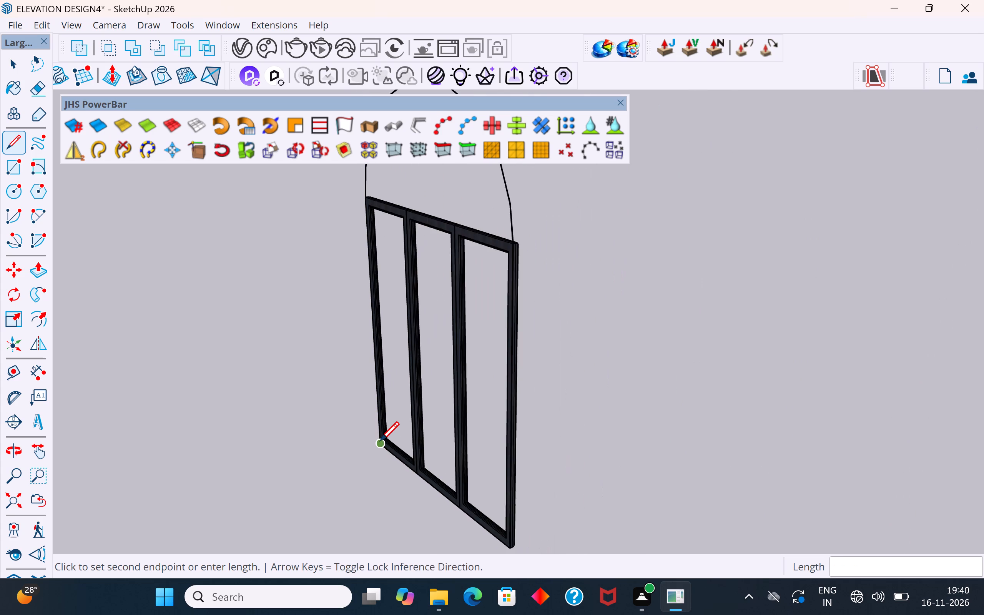
scroll(380, 442, "down", 3)
scroll(372, 287, "up", 4)
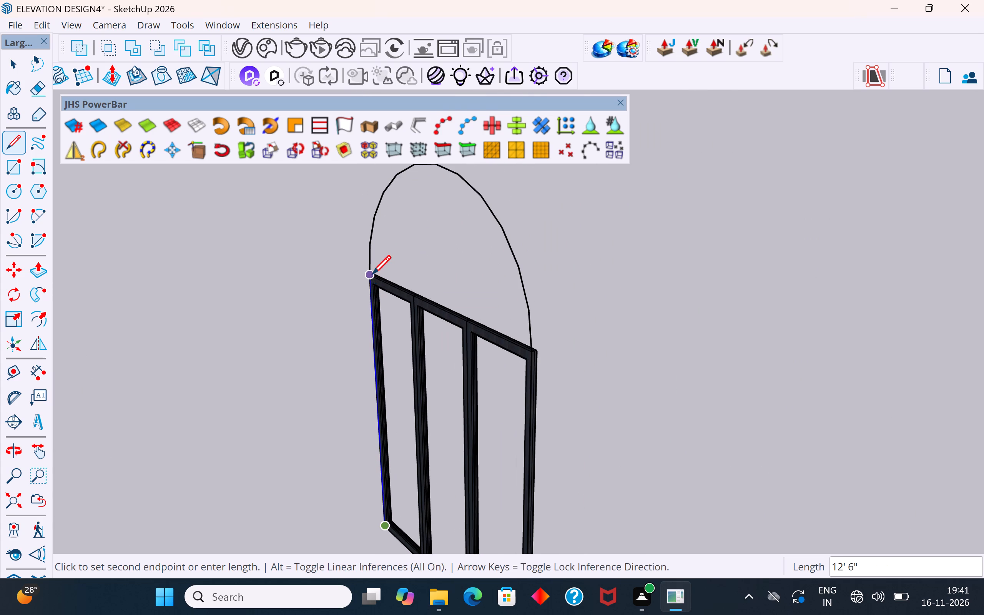
left_click(372, 276)
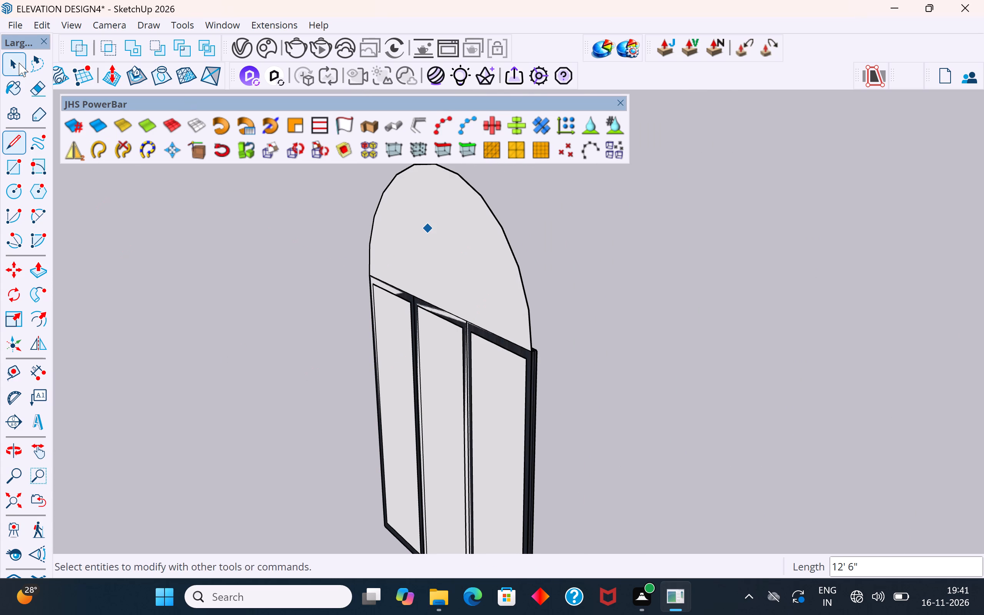
left_click(19, 63)
left_click(209, 258)
Move the three-pane window frame about 6' 10 3/4" along the green axis, away from the arched face, and clear the selection.
scroll(574, 367, "down", 5)
middle_click_drag(564, 369, 284, 391)
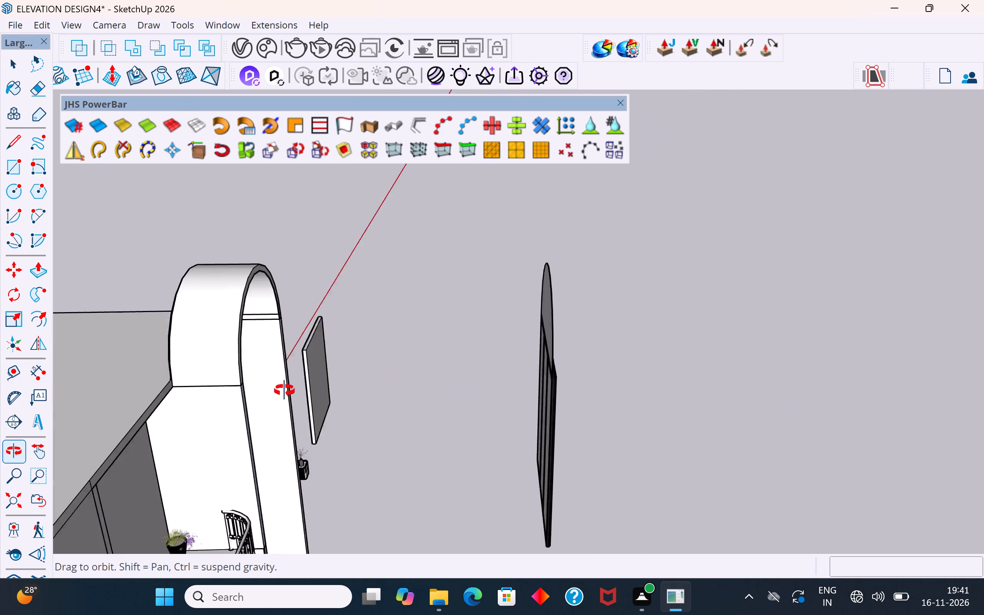
middle_click_drag(284, 391, 243, 392)
scroll(363, 400, "down", 4)
scroll(545, 373, "up", 3)
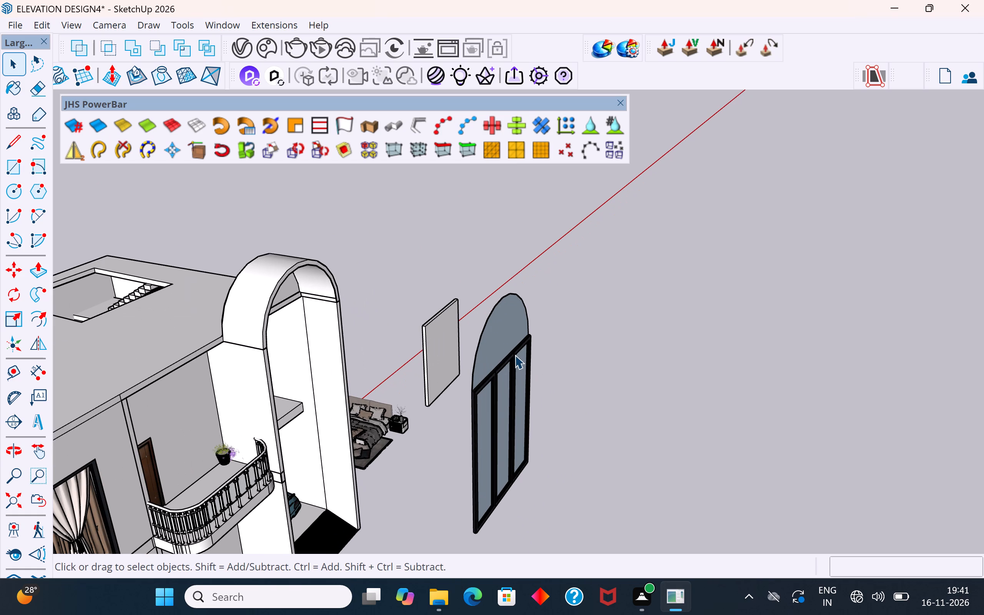
left_click(515, 355)
scroll(513, 362, "down", 4)
middle_click_drag(488, 478, 521, 460)
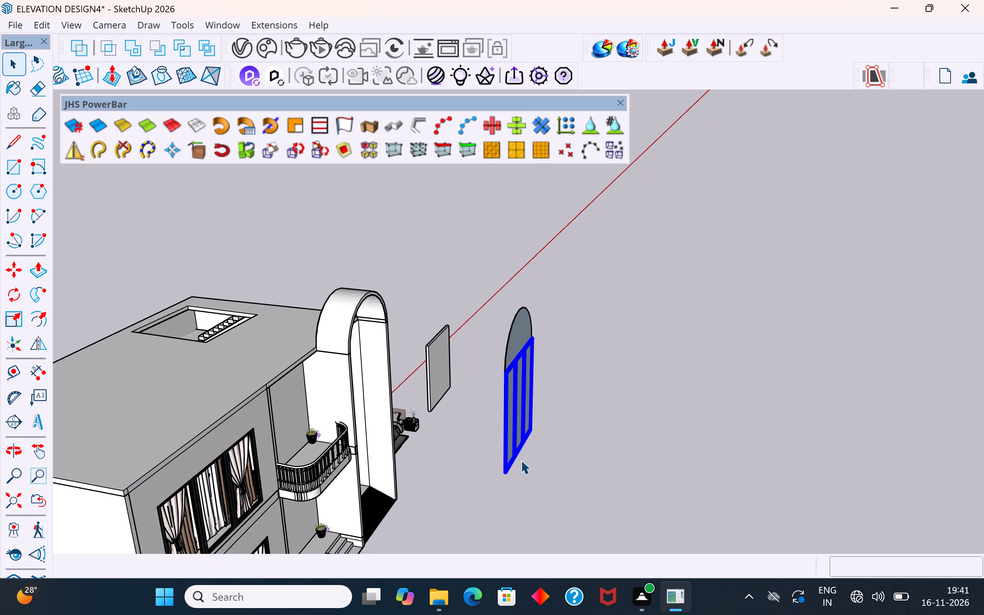
key("m")
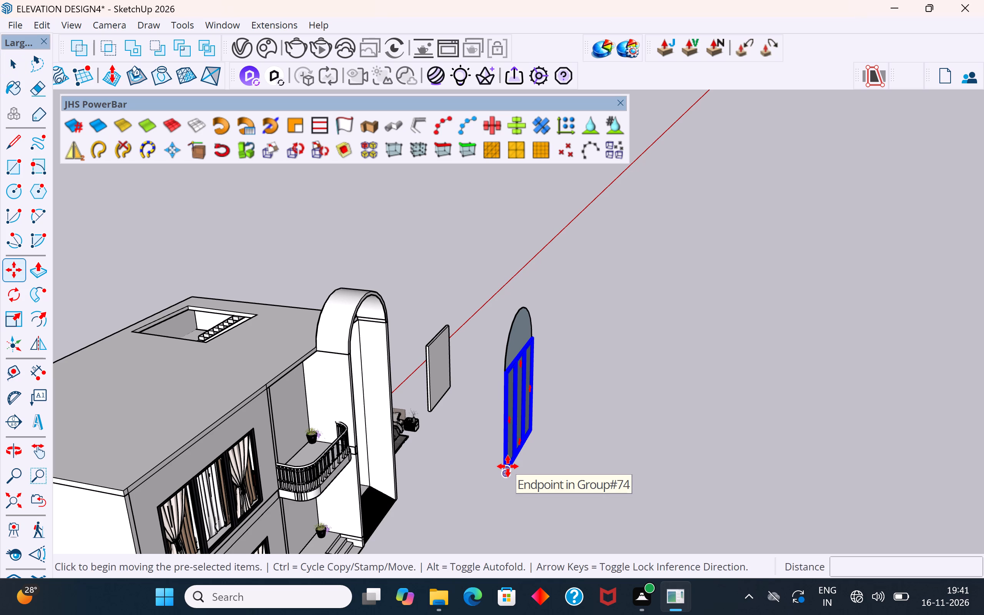
left_click(509, 471)
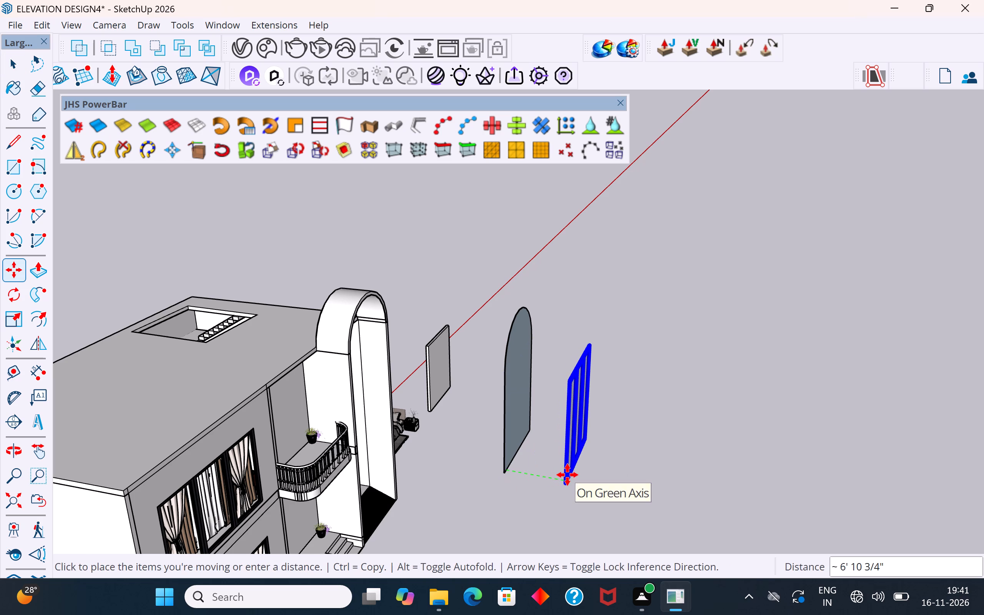
left_click(567, 475)
left_click(15, 70)
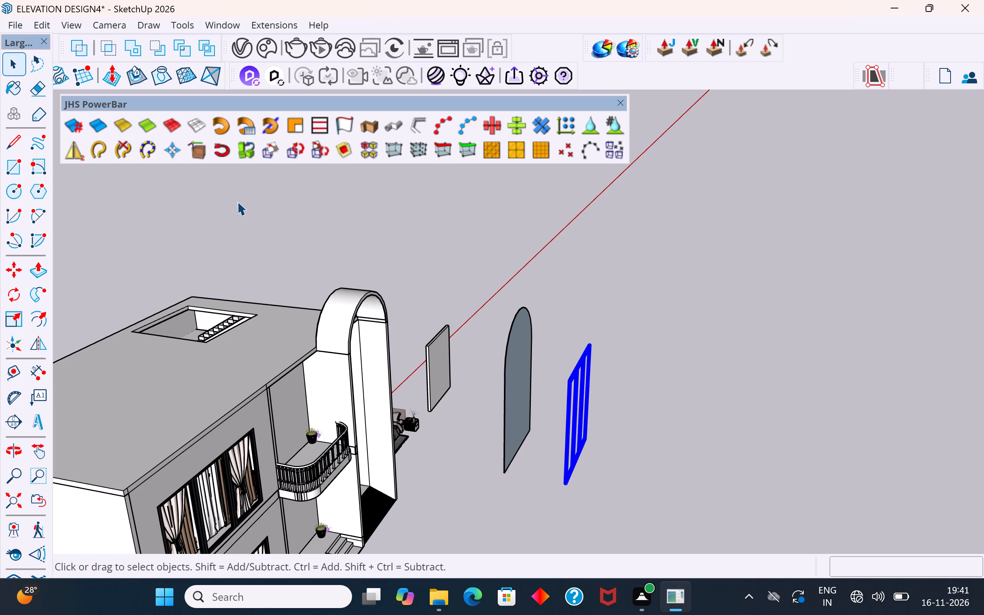
left_click(237, 201)
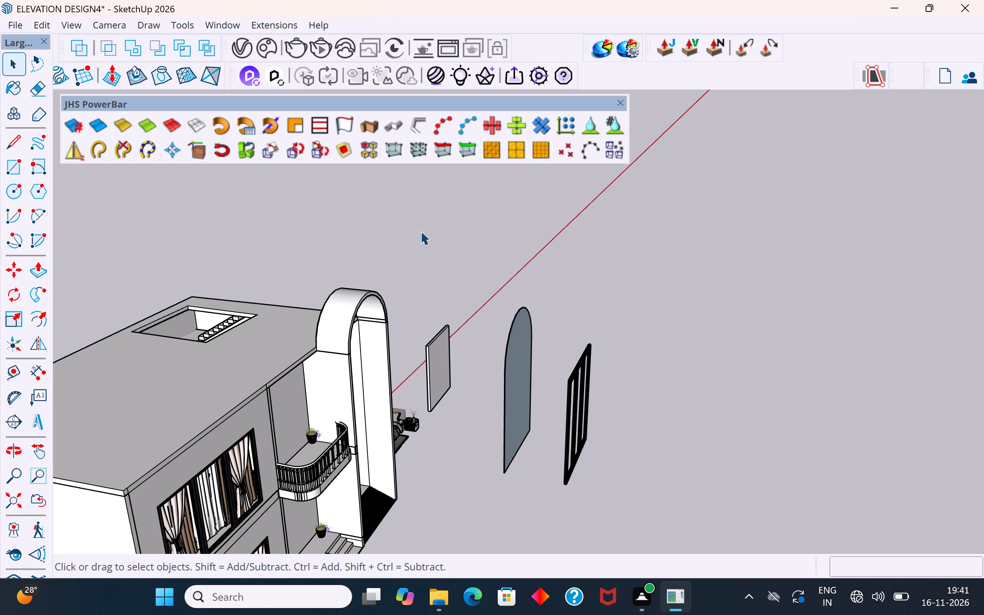
Scale the three-pane window frame vertically from its base to about 1.64, taller than the arched face, and clear the selection.
scroll(598, 459, "up", 4)
left_click(573, 447)
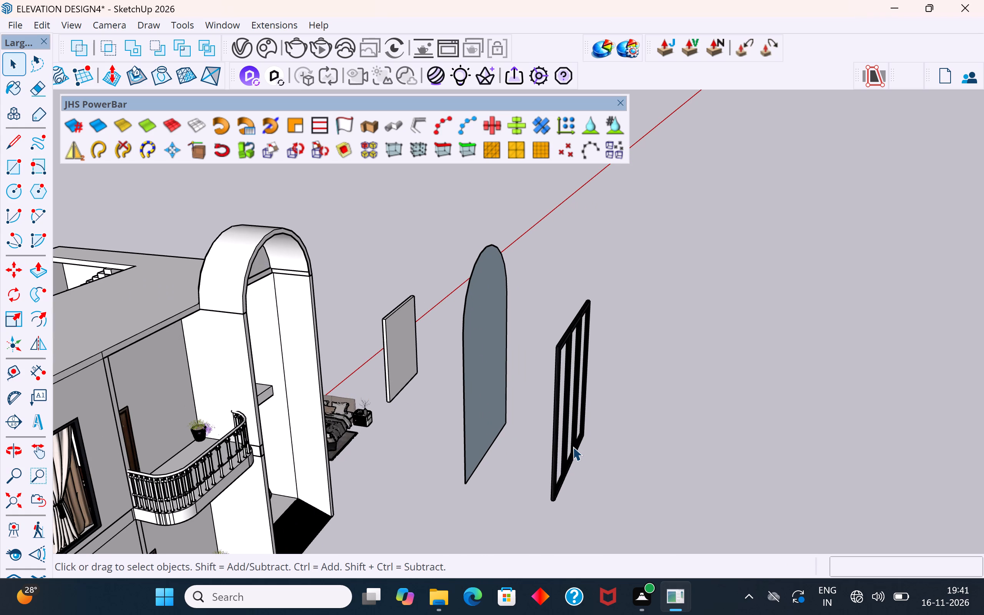
key("s")
middle_click_drag(615, 464, 560, 460)
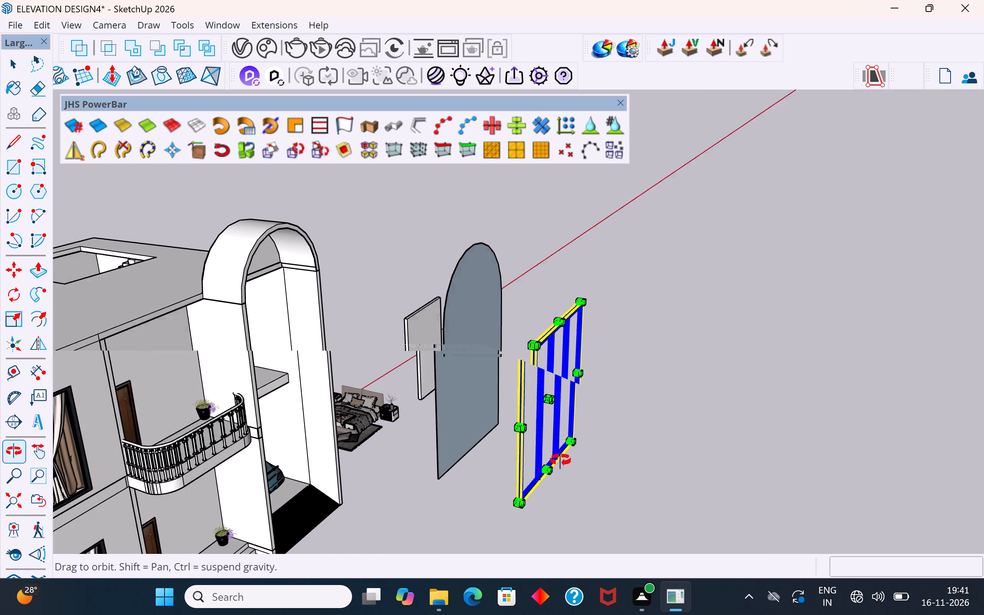
middle_click_drag(560, 460, 541, 460)
scroll(589, 503, "down", 3)
scroll(525, 344, "up", 7)
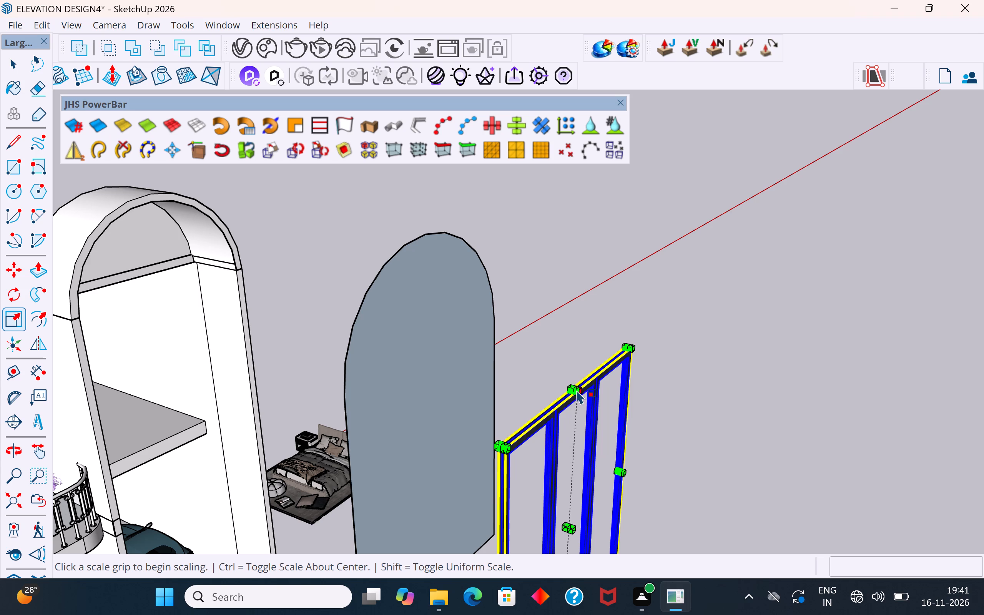
left_click(573, 389)
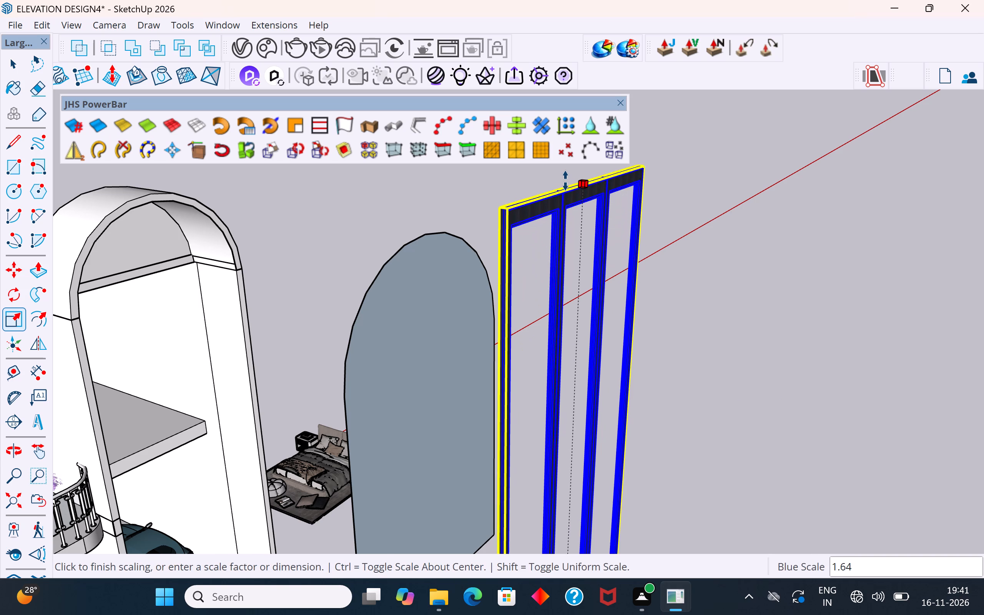
left_click(565, 181)
left_click(15, 62)
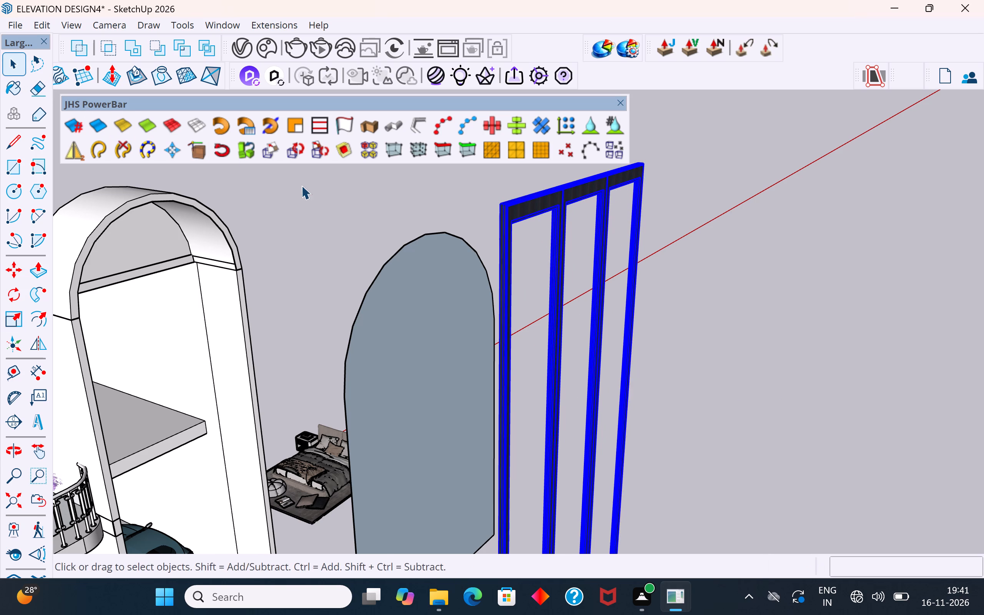
left_click(301, 185)
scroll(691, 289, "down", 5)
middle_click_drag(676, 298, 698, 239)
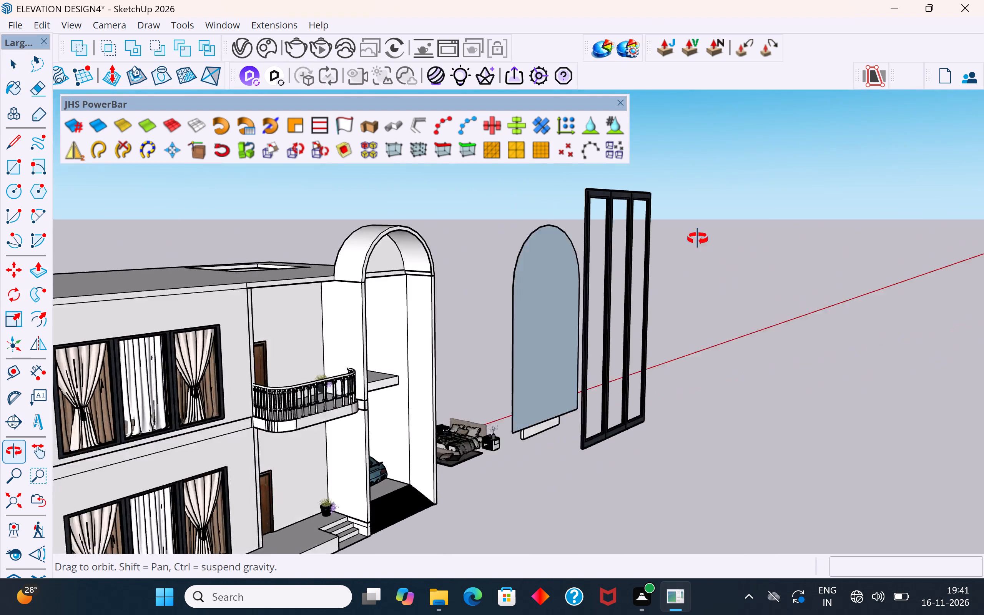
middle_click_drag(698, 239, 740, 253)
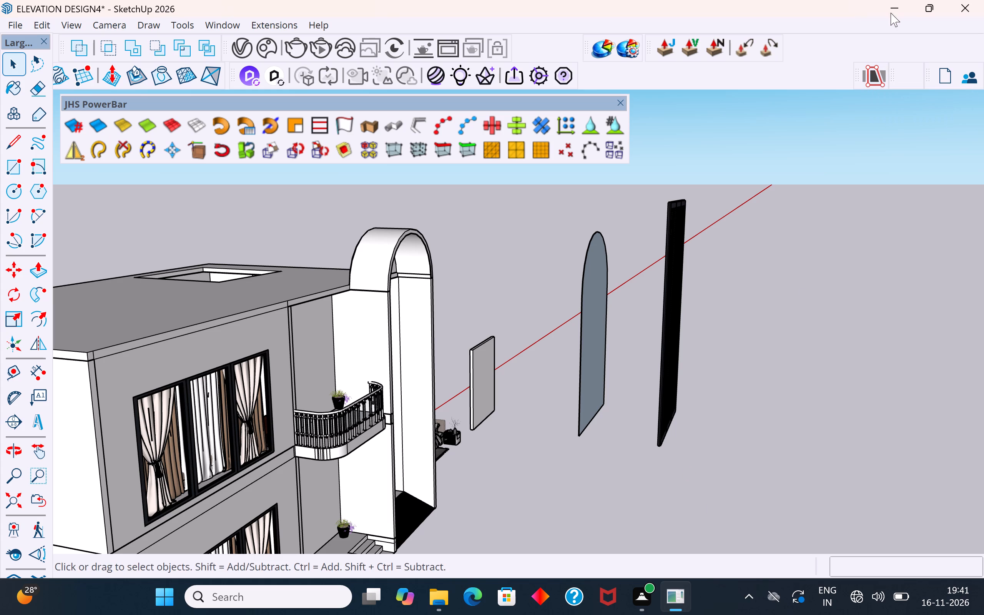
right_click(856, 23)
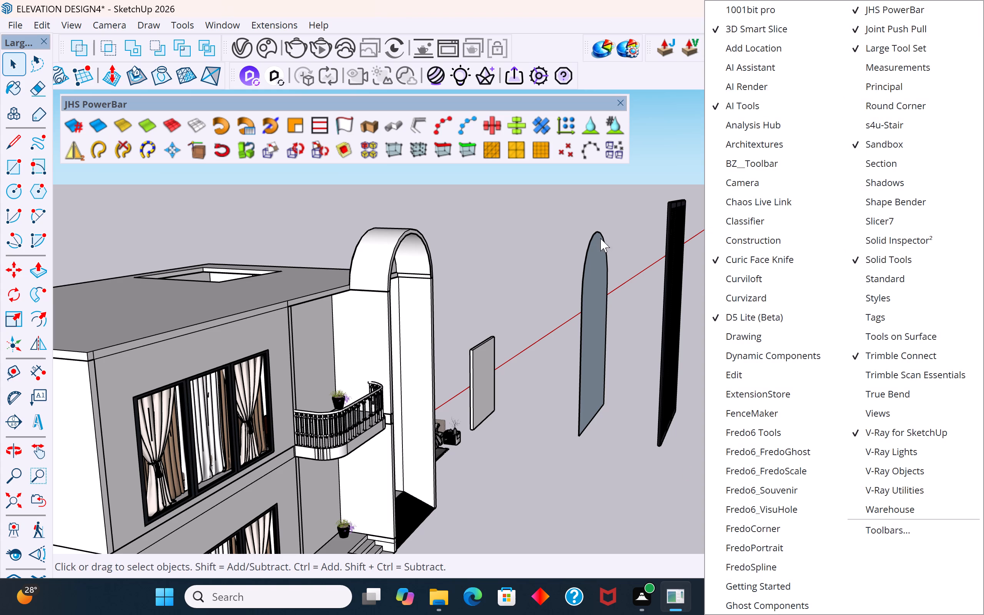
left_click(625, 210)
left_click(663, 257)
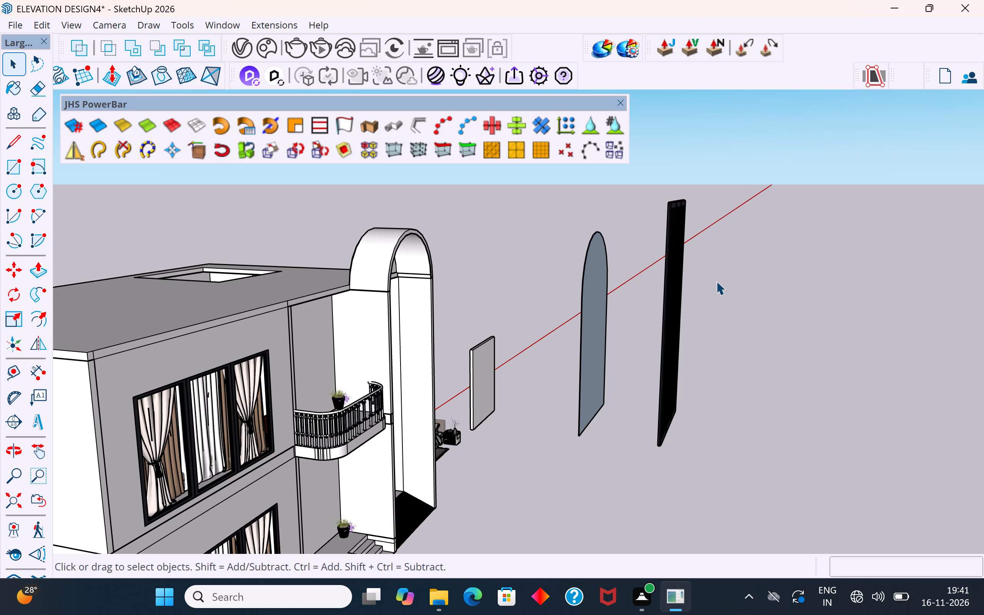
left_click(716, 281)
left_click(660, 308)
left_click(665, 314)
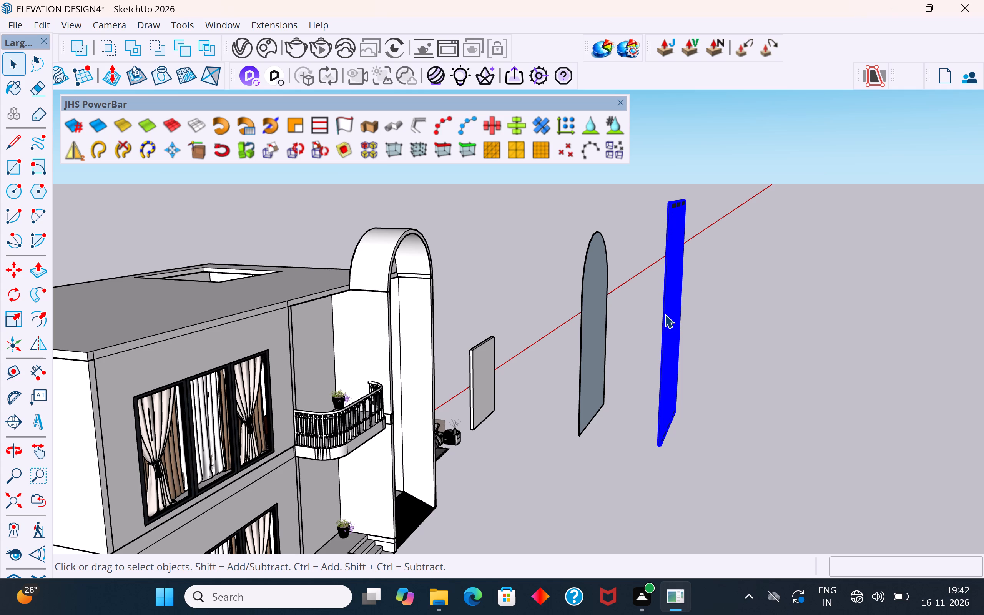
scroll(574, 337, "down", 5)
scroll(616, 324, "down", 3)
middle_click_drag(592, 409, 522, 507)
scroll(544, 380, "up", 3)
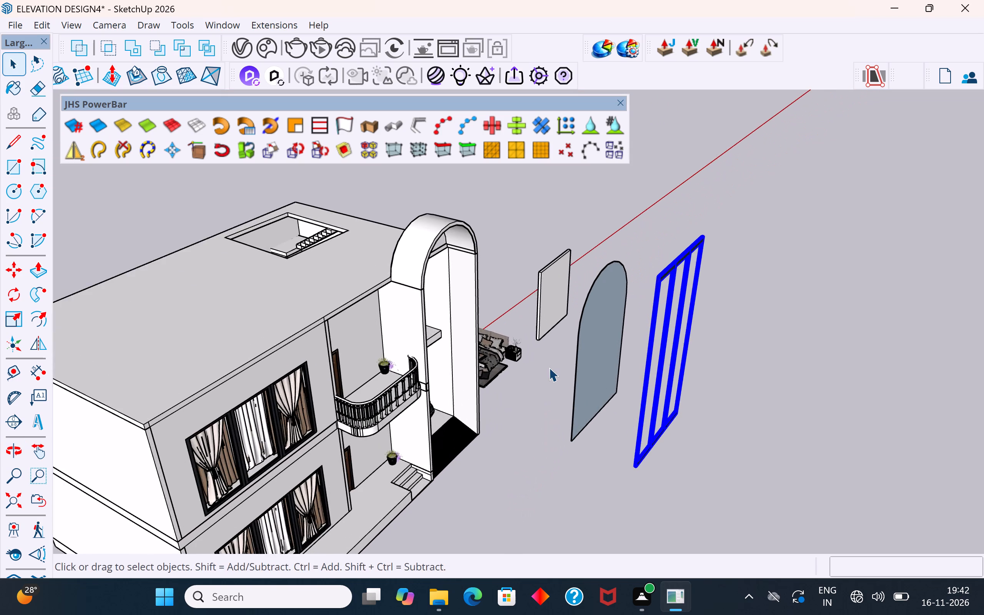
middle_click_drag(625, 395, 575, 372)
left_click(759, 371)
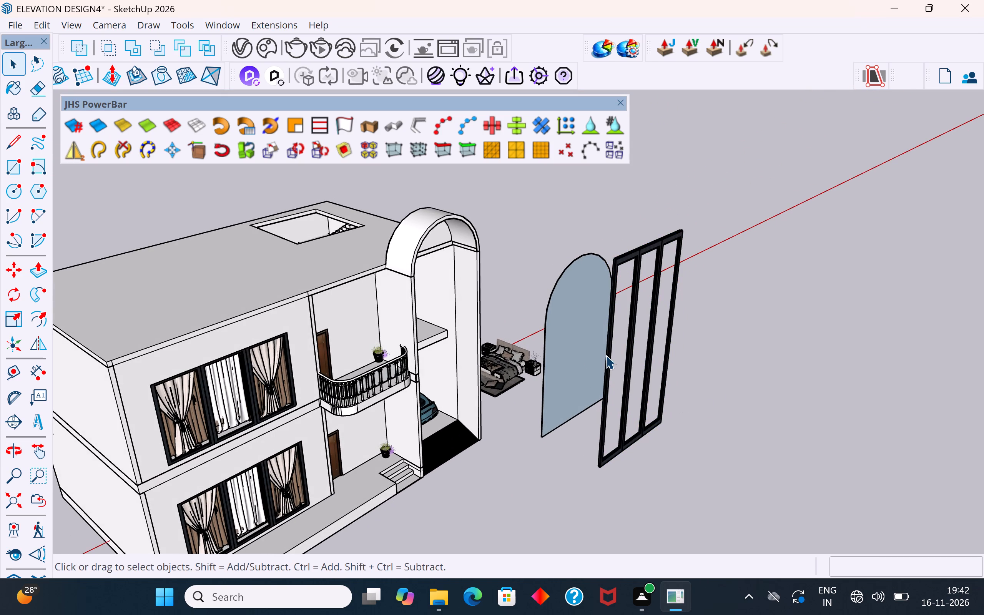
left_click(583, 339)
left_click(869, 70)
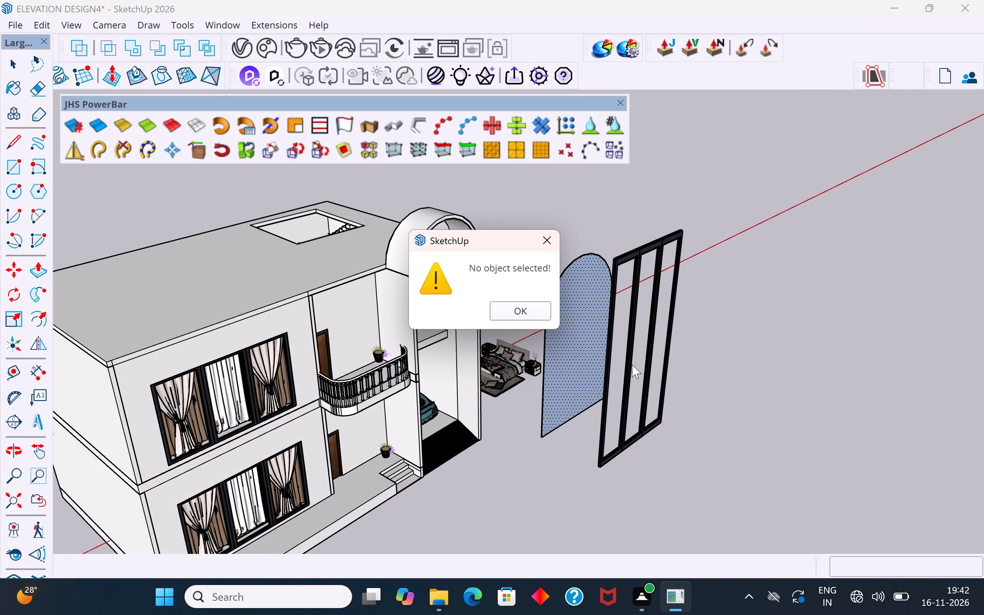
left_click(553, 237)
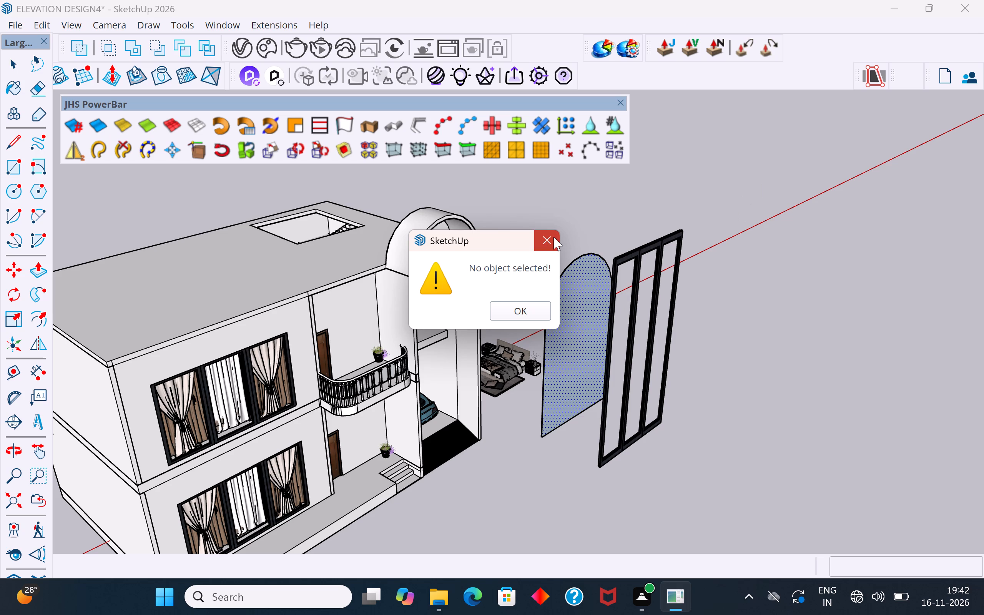
Trim the three-pane window frame by the arched face, cutting its top to the arch outline, and clear the selection.
left_click(629, 328)
left_click(869, 76)
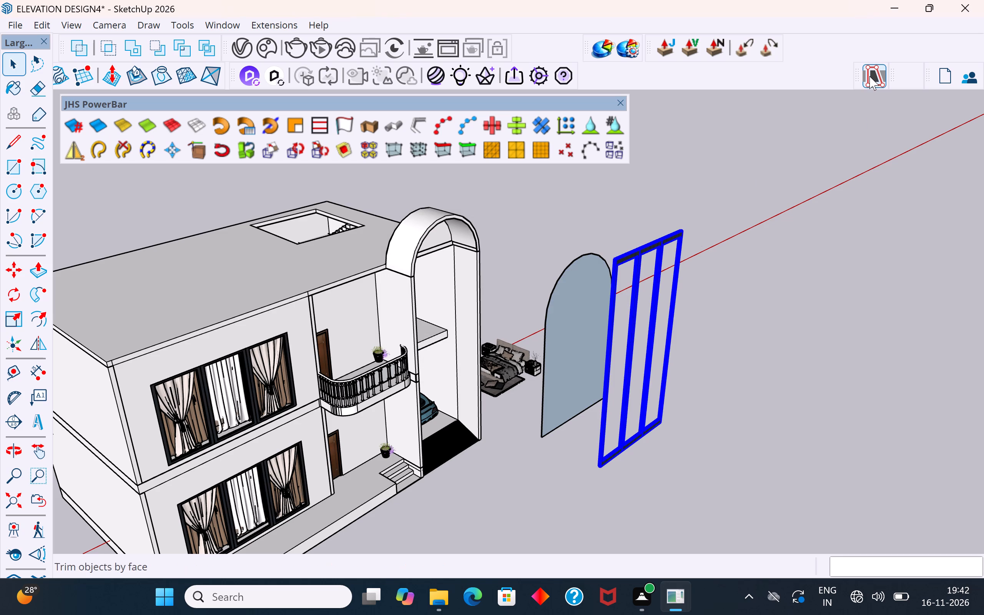
triple_click(555, 360)
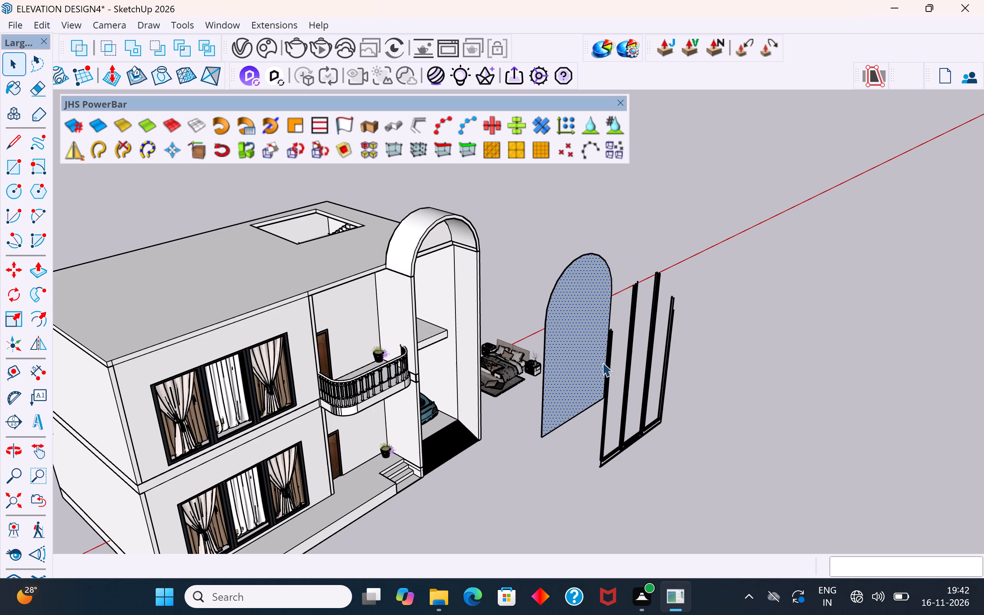
scroll(720, 348, "up", 1)
middle_click_drag(706, 351, 587, 303)
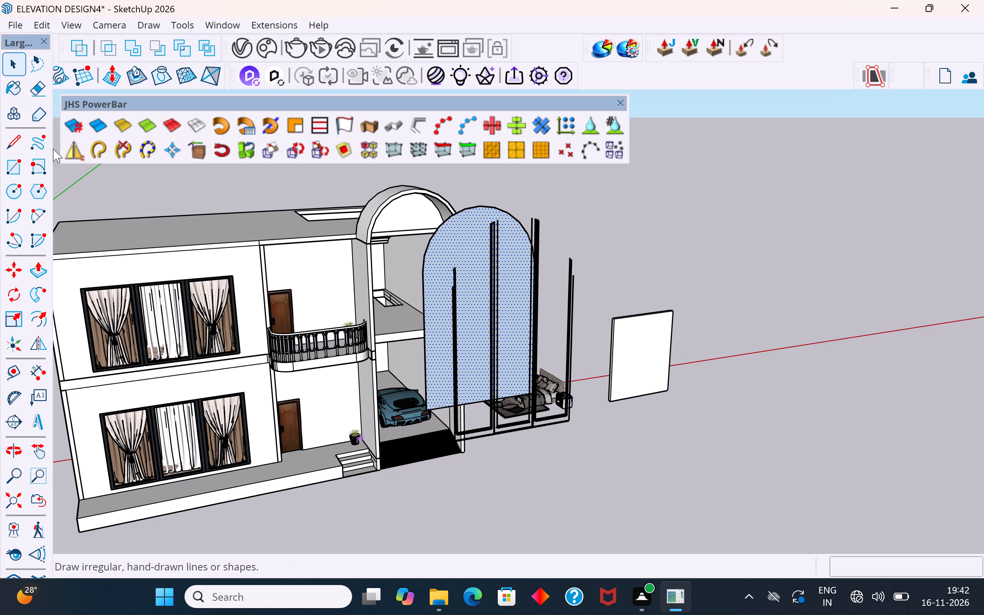
left_click(146, 178)
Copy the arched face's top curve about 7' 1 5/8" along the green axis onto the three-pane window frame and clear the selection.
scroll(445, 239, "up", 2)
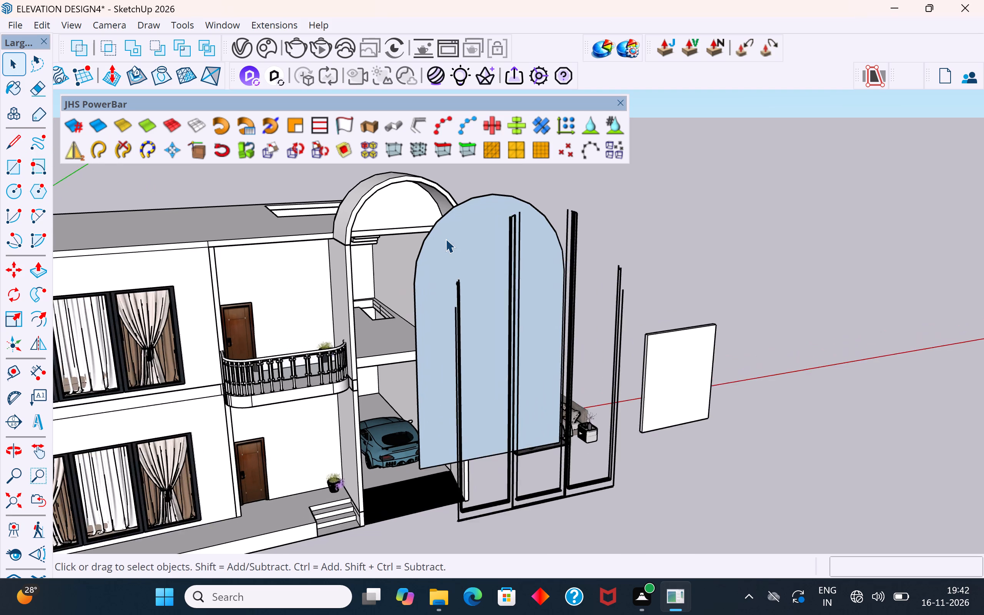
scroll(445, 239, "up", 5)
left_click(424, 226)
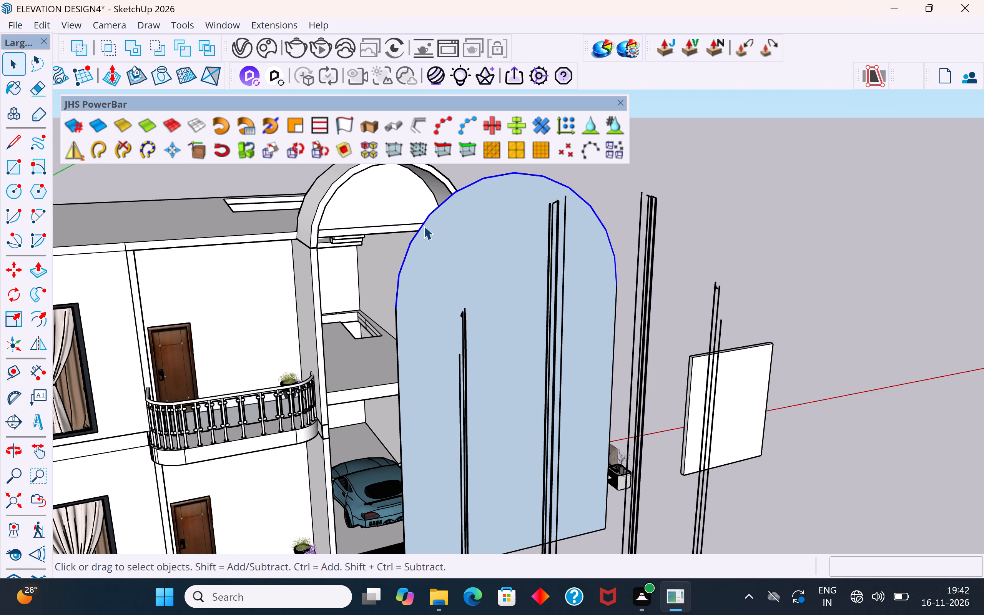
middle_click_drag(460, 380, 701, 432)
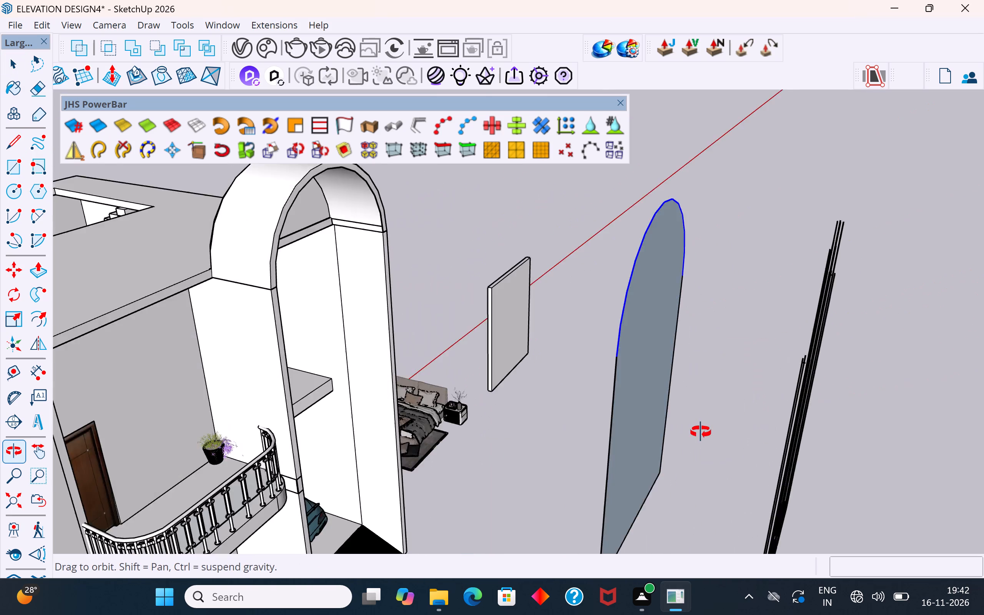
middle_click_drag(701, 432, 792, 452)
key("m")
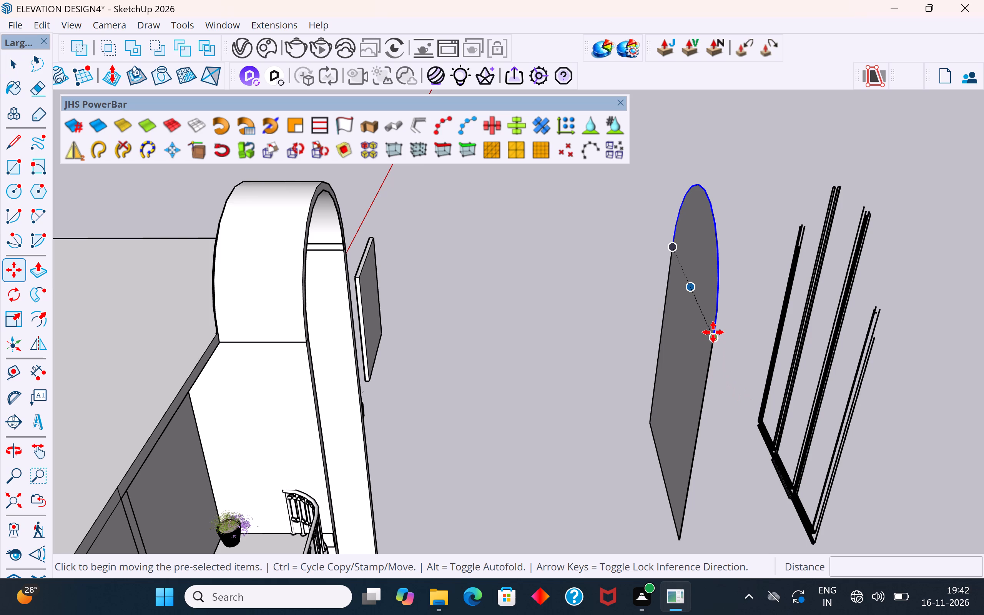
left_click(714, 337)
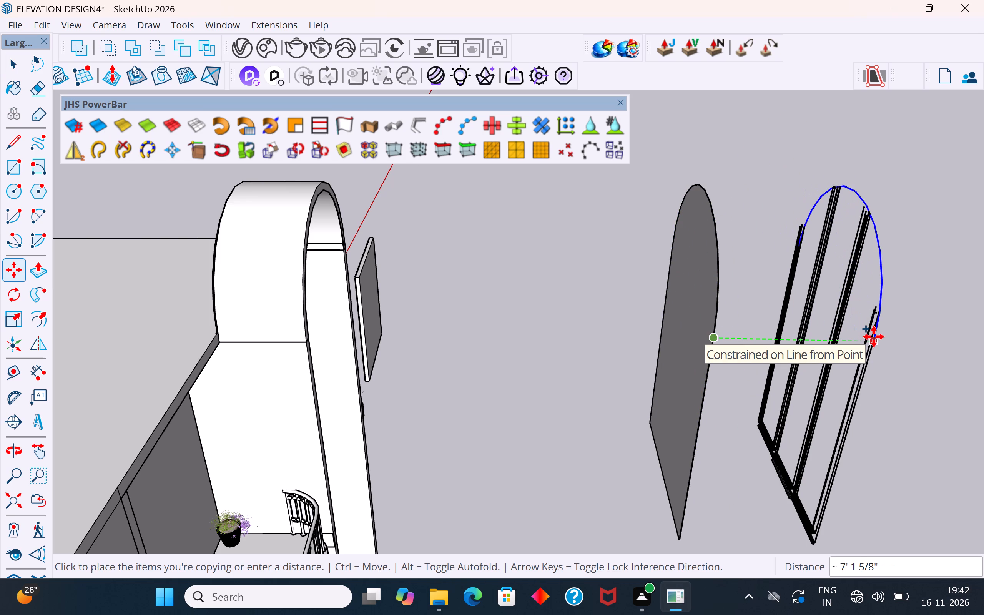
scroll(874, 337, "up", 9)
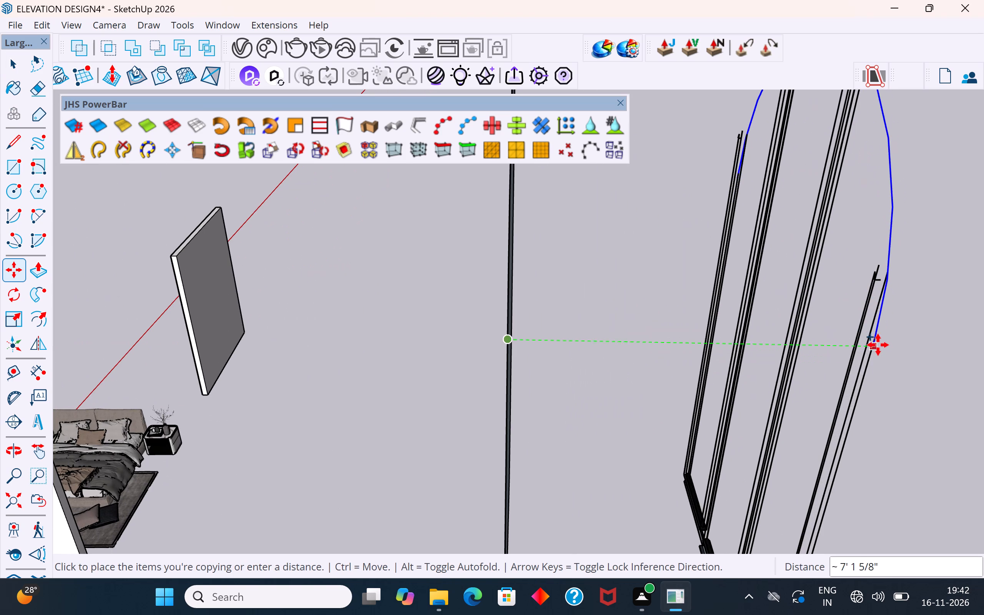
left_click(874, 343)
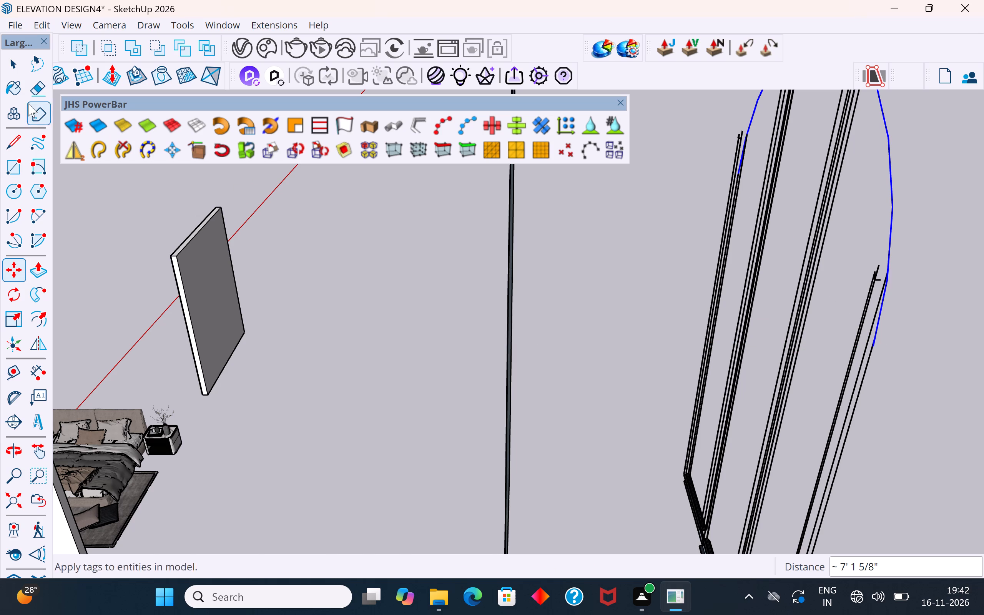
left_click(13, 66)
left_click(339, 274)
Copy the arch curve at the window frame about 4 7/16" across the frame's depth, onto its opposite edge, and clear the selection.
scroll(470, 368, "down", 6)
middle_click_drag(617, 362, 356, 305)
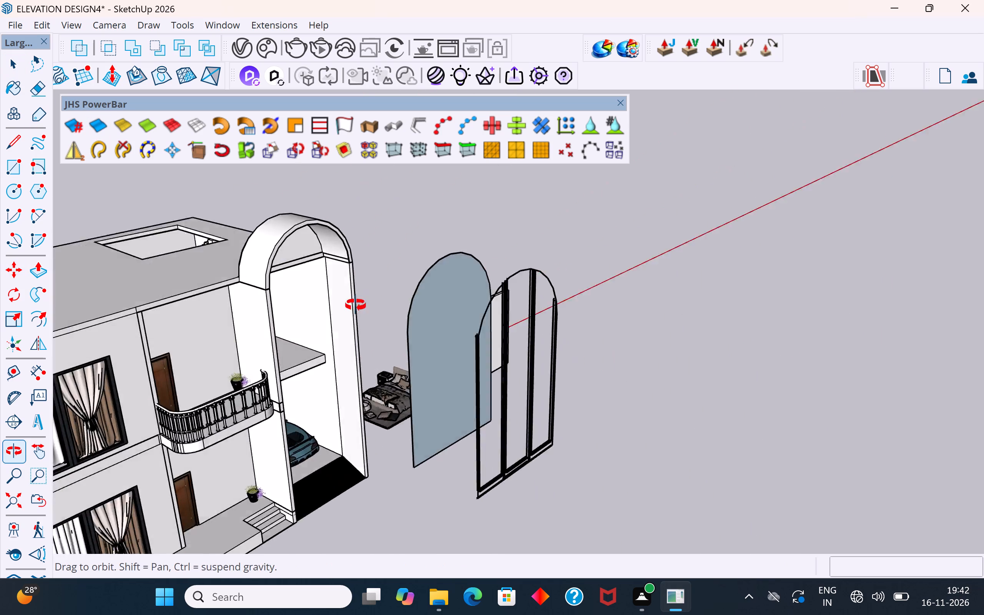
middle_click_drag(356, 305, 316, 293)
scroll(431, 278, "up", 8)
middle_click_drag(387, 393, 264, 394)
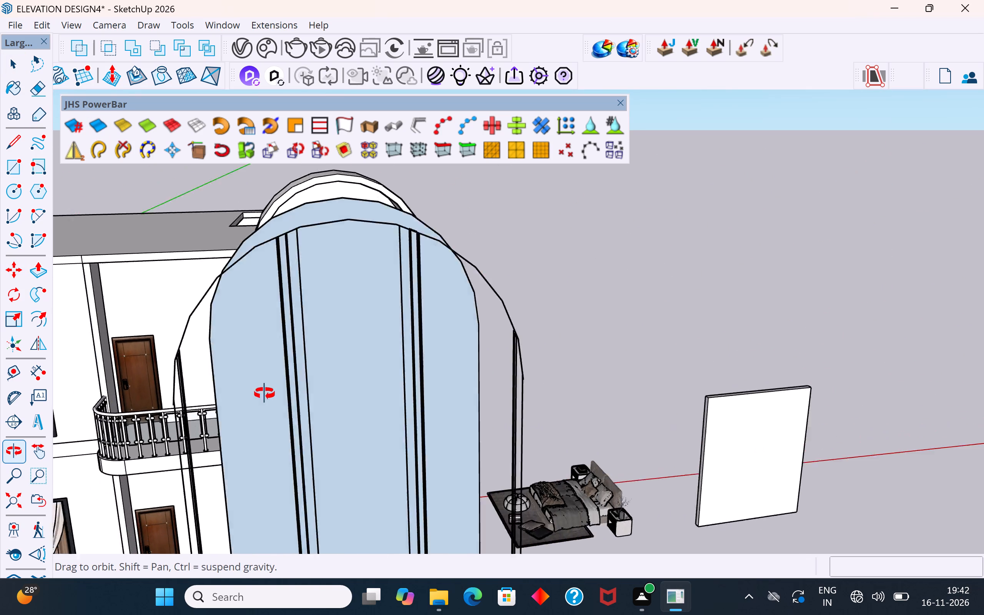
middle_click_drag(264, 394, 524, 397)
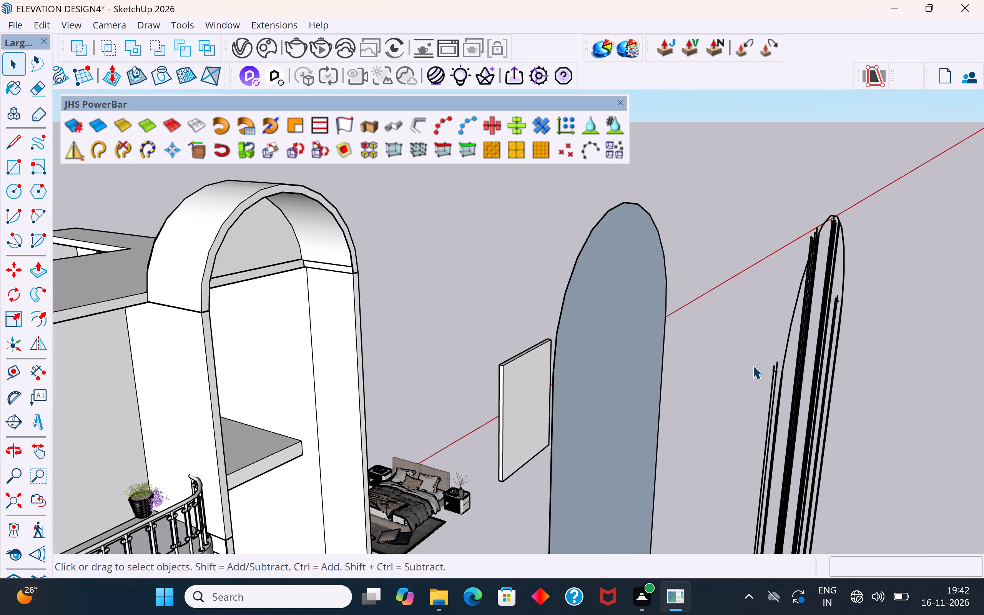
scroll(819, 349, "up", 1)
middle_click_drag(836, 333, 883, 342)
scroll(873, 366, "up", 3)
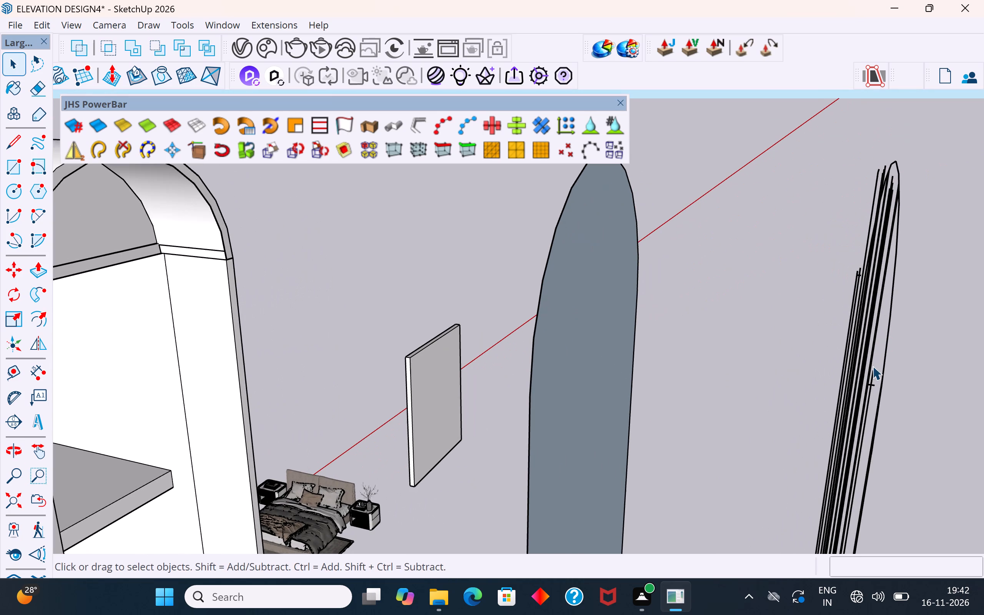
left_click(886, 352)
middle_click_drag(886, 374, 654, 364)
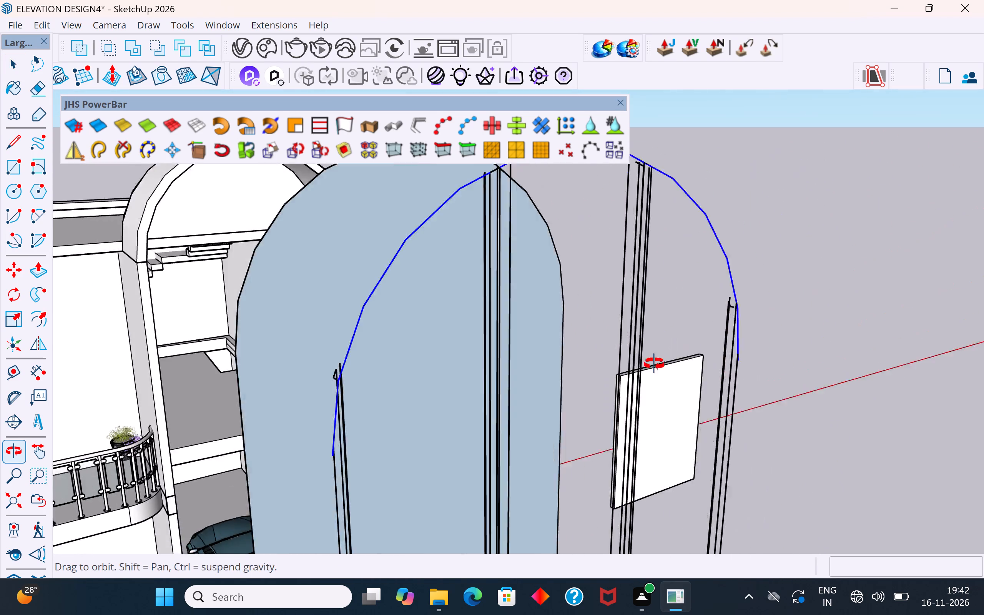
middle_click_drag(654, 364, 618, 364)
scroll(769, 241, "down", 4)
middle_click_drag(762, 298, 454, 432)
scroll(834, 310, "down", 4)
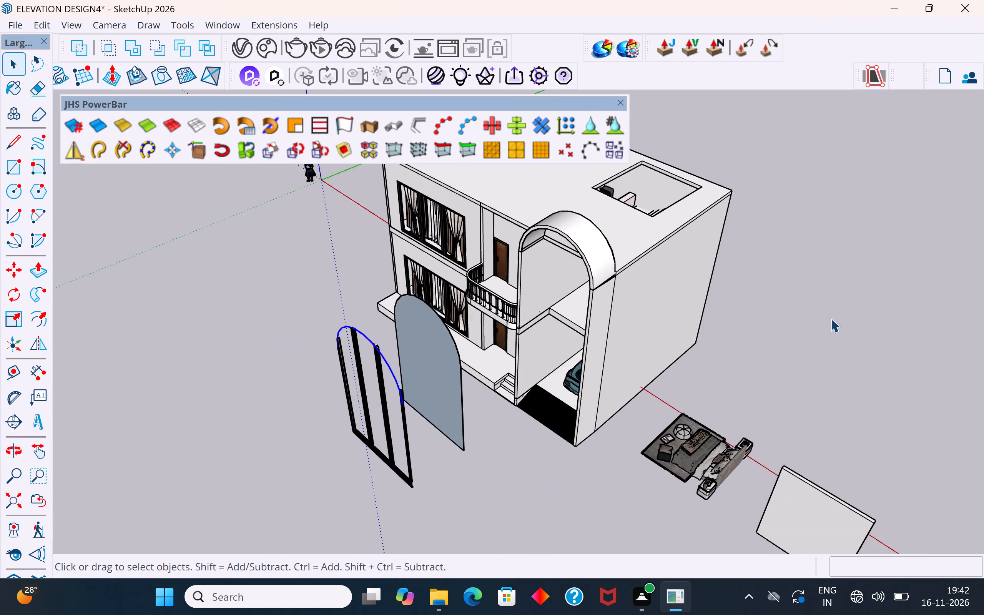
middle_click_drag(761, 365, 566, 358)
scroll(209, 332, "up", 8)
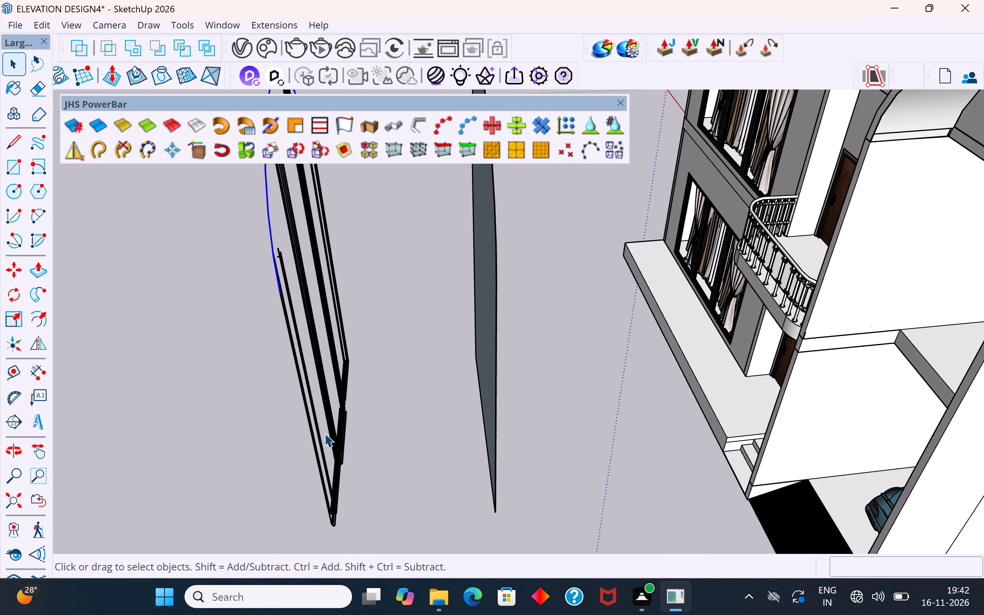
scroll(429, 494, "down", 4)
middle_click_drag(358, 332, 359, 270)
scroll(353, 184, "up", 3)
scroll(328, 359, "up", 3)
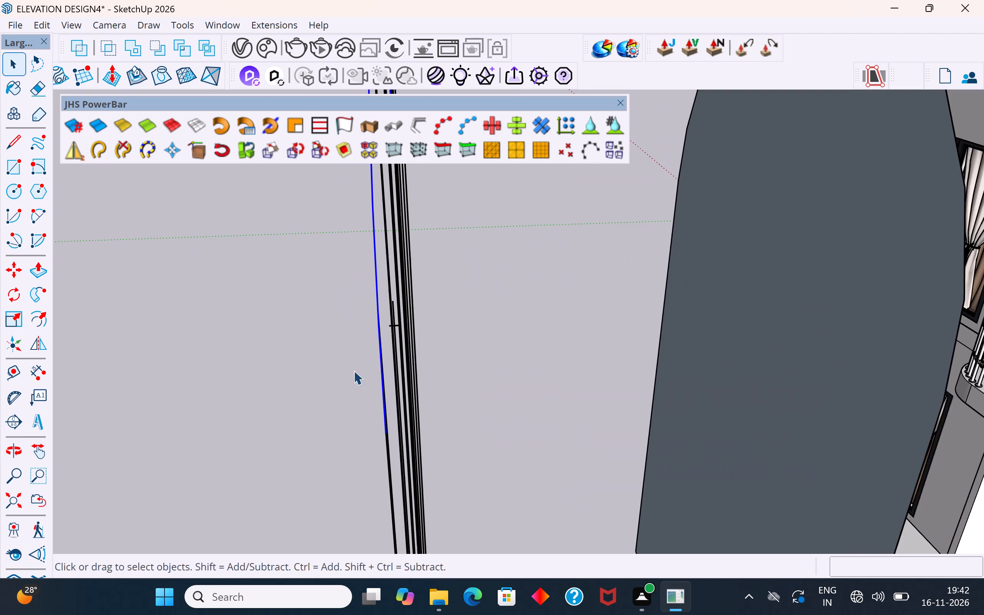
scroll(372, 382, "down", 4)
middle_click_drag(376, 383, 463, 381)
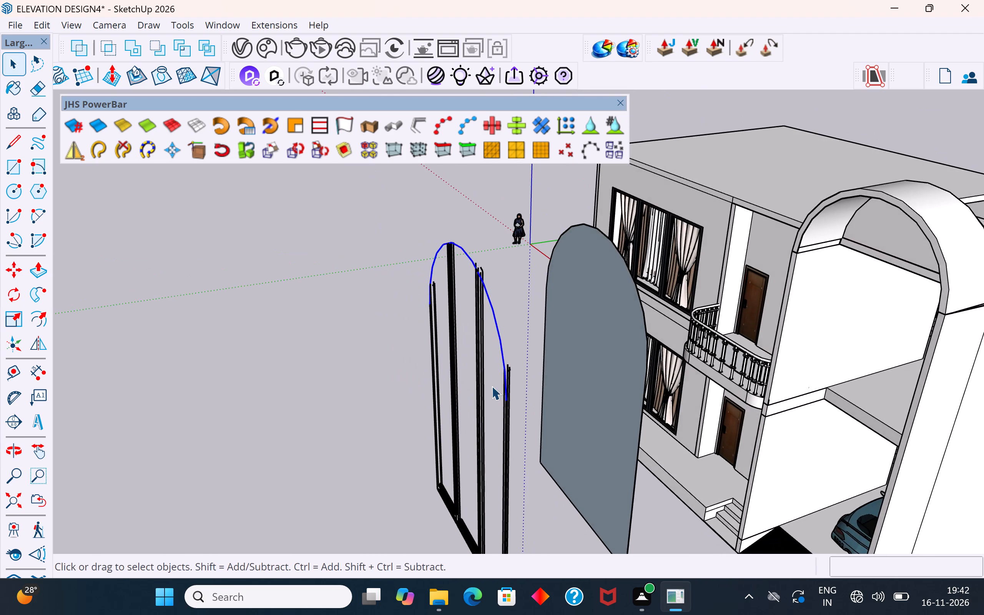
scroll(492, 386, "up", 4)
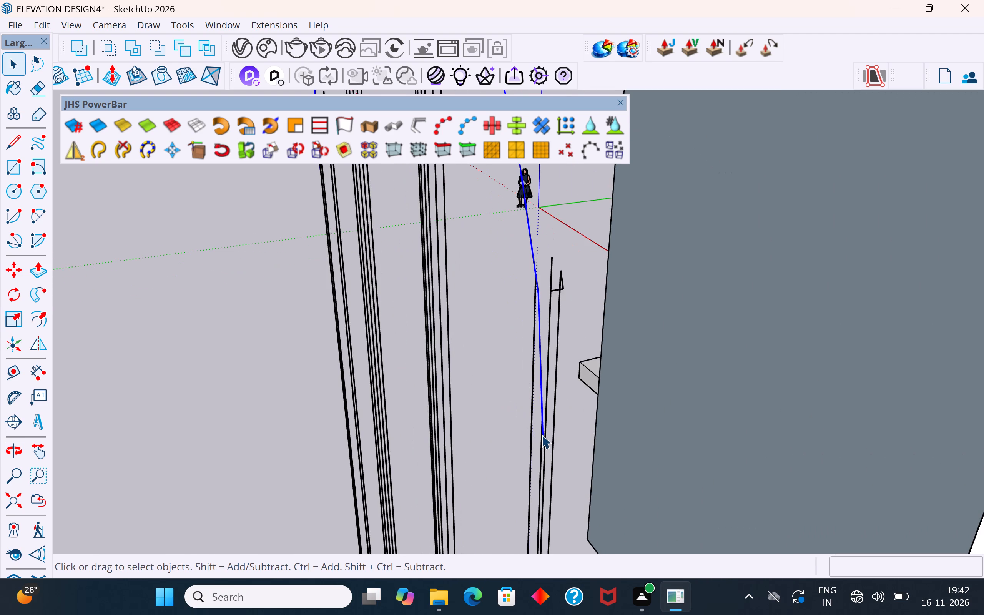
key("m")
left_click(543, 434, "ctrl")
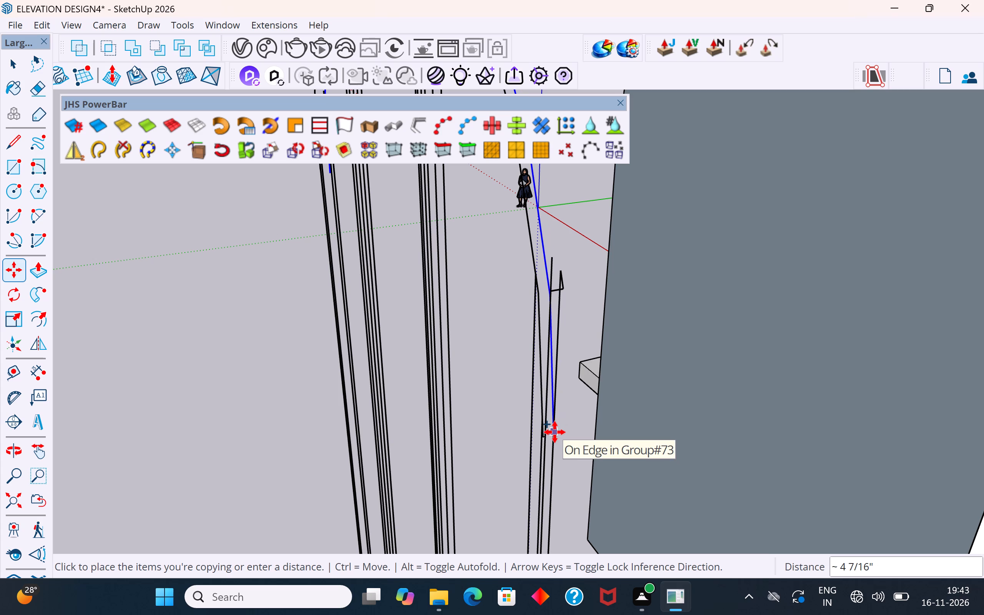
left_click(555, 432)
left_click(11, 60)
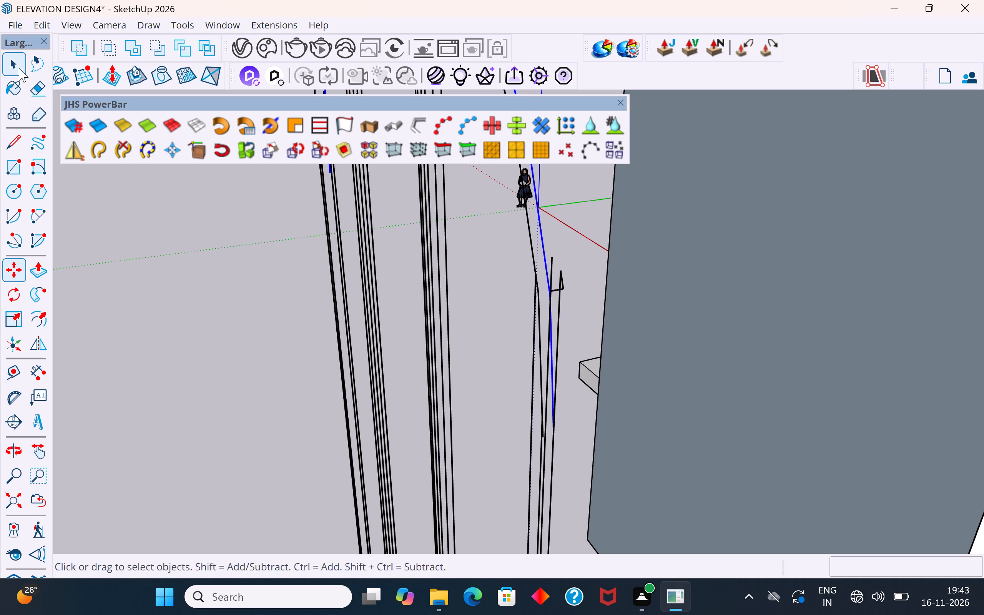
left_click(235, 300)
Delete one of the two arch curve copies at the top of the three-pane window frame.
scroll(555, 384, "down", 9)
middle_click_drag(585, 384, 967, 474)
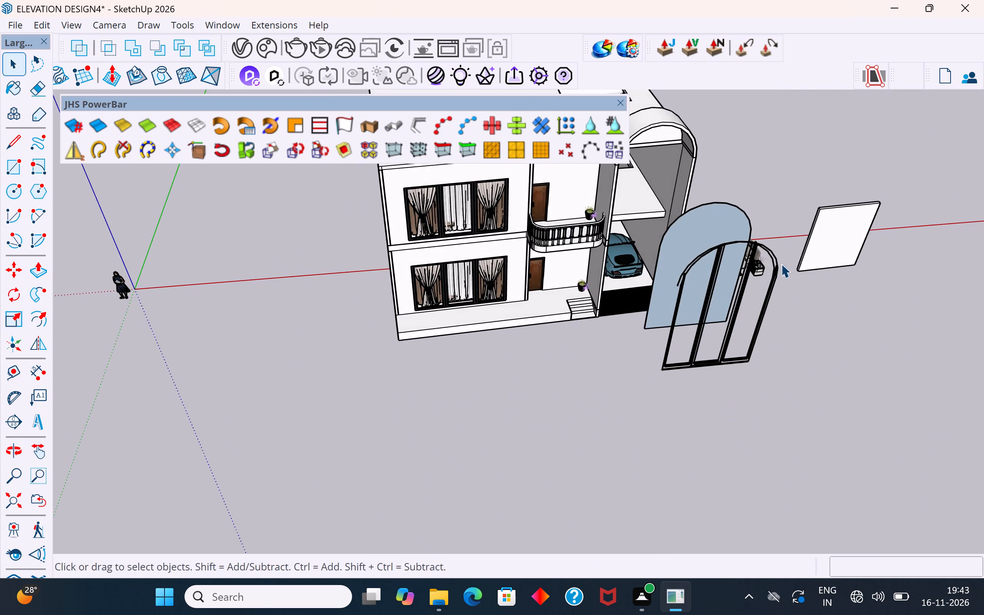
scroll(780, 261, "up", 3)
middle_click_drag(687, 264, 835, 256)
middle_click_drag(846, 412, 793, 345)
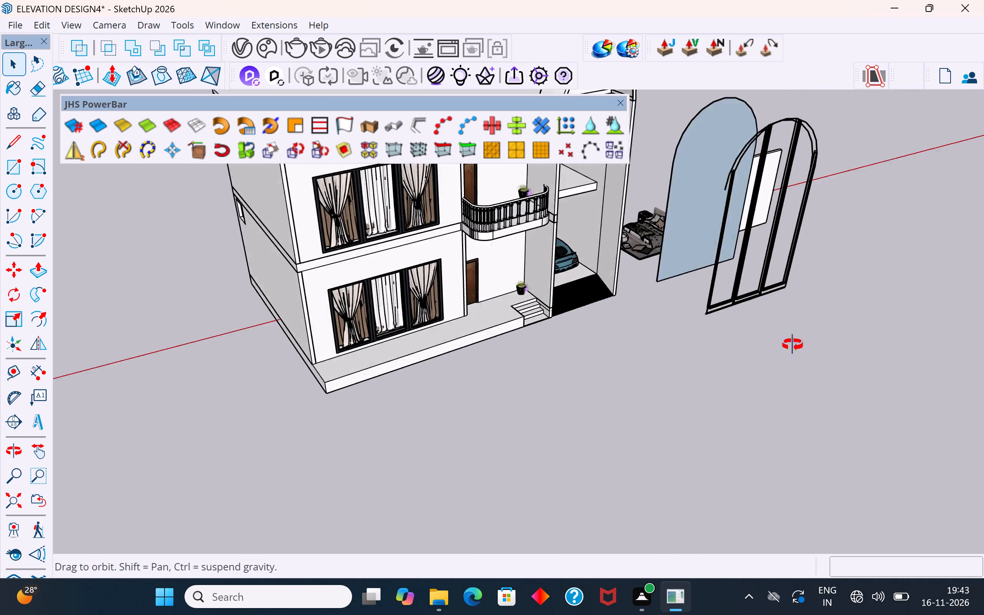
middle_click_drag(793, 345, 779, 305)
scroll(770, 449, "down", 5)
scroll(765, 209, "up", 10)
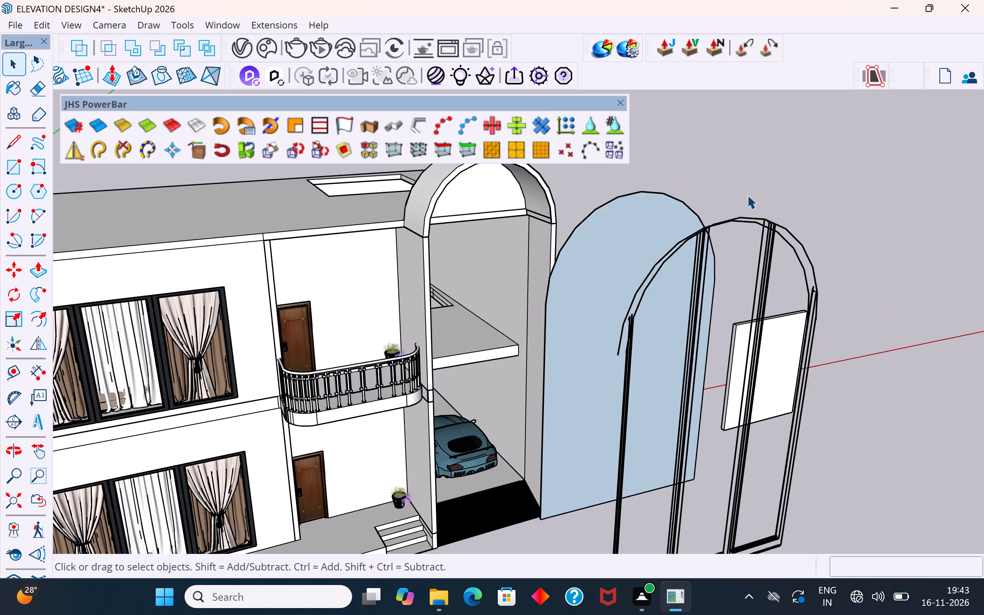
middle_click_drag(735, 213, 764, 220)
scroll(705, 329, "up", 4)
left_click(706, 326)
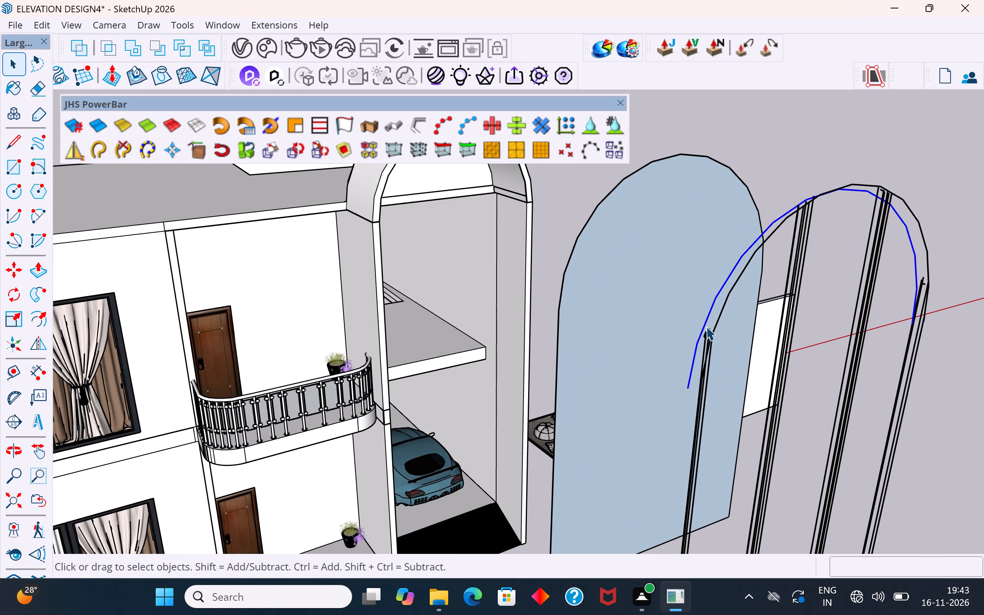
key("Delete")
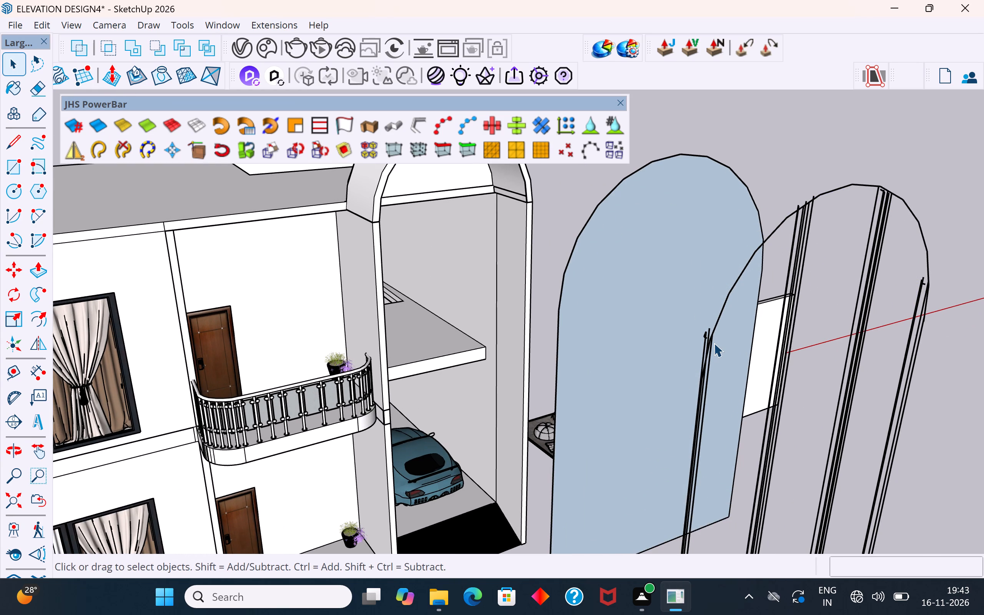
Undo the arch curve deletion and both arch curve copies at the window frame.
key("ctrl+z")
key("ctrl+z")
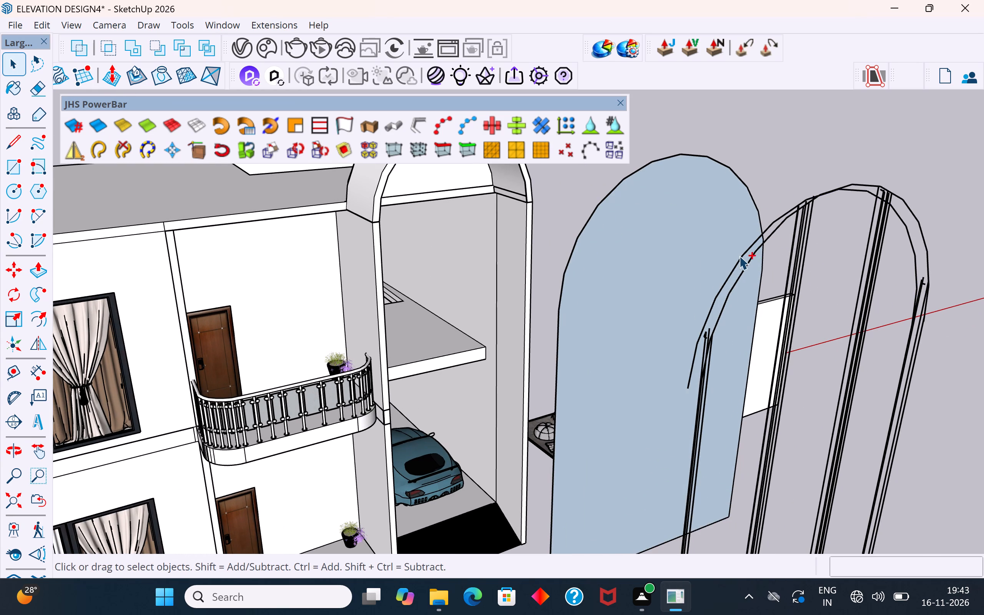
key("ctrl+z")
Move the arched face with its edges about 26' 9" to clear space beyond the window frame and clear the selection.
left_click(656, 252)
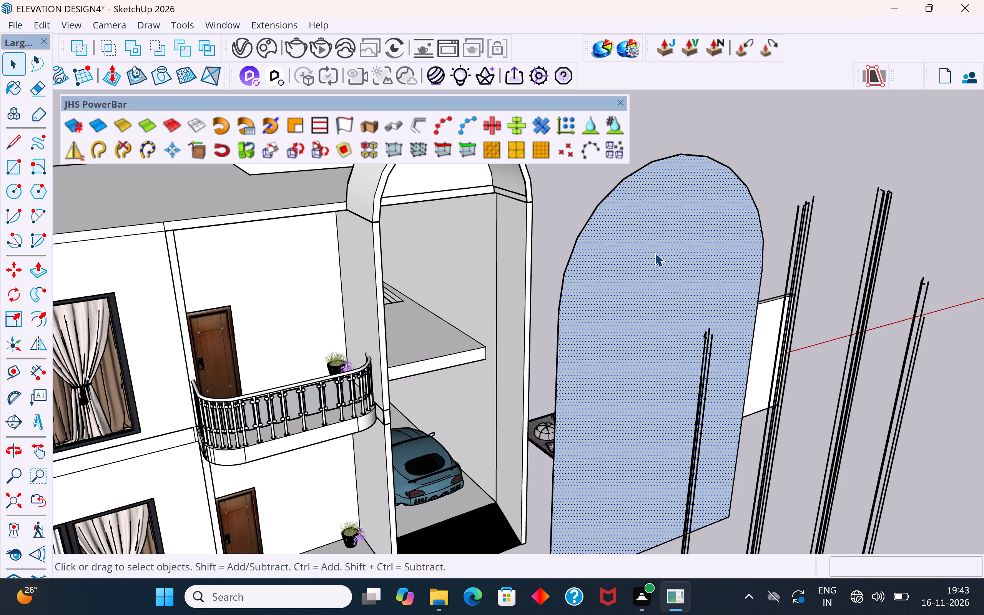
scroll(655, 253, "down", 6)
double_click(619, 403)
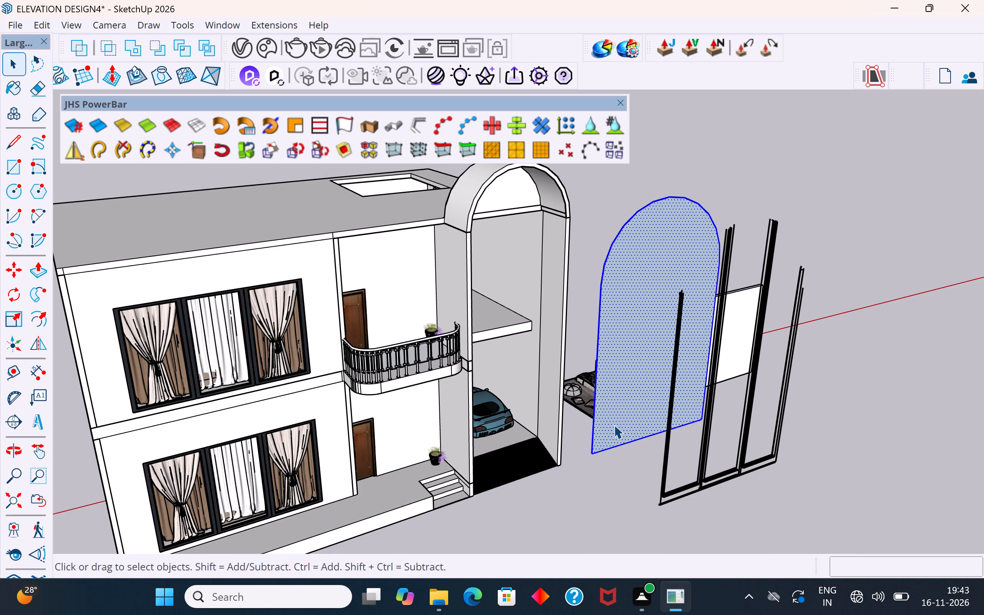
key("m")
left_click(594, 458)
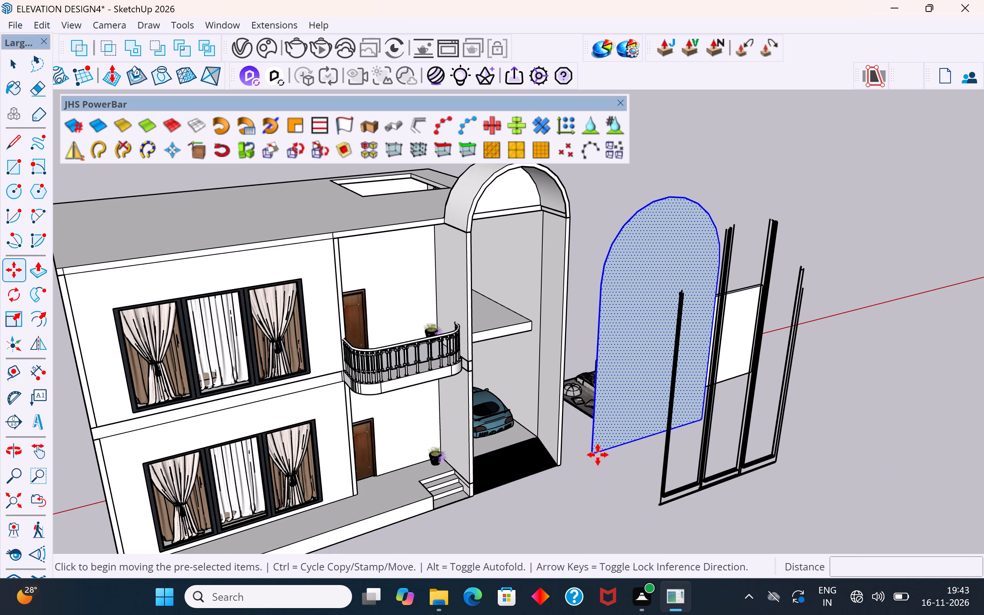
left_click(841, 376)
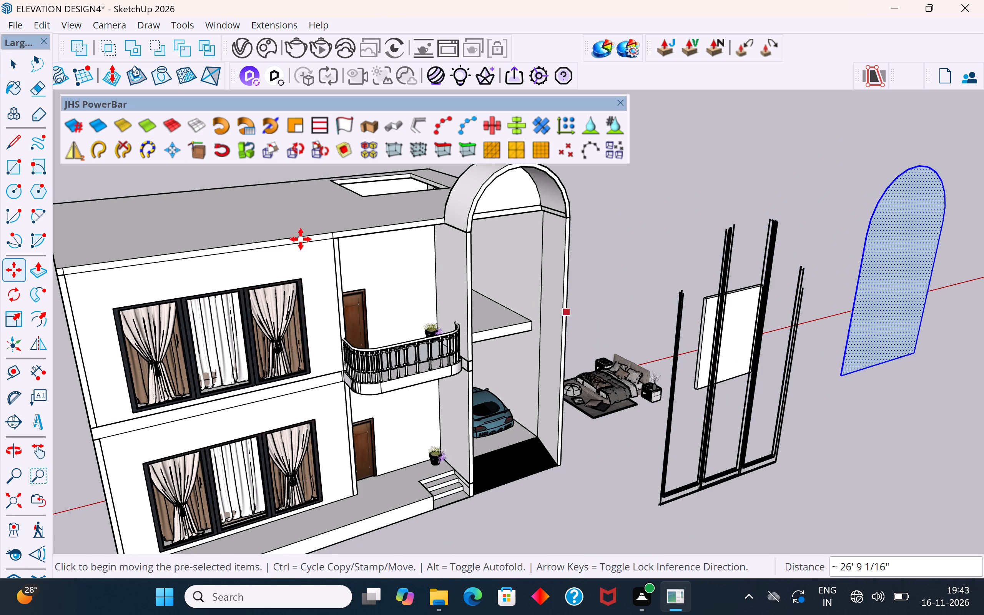
left_click(16, 71)
left_click(746, 181)
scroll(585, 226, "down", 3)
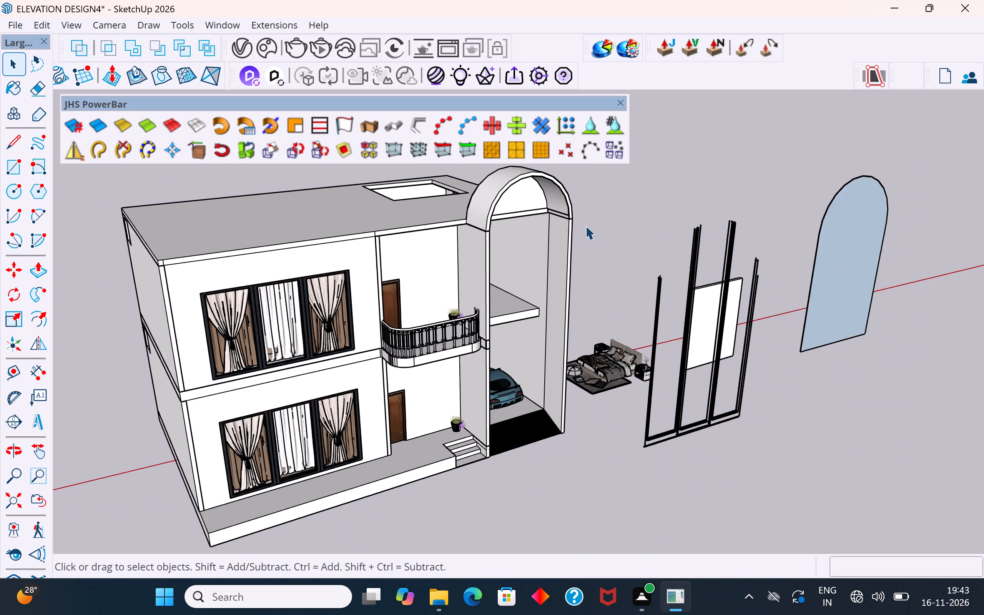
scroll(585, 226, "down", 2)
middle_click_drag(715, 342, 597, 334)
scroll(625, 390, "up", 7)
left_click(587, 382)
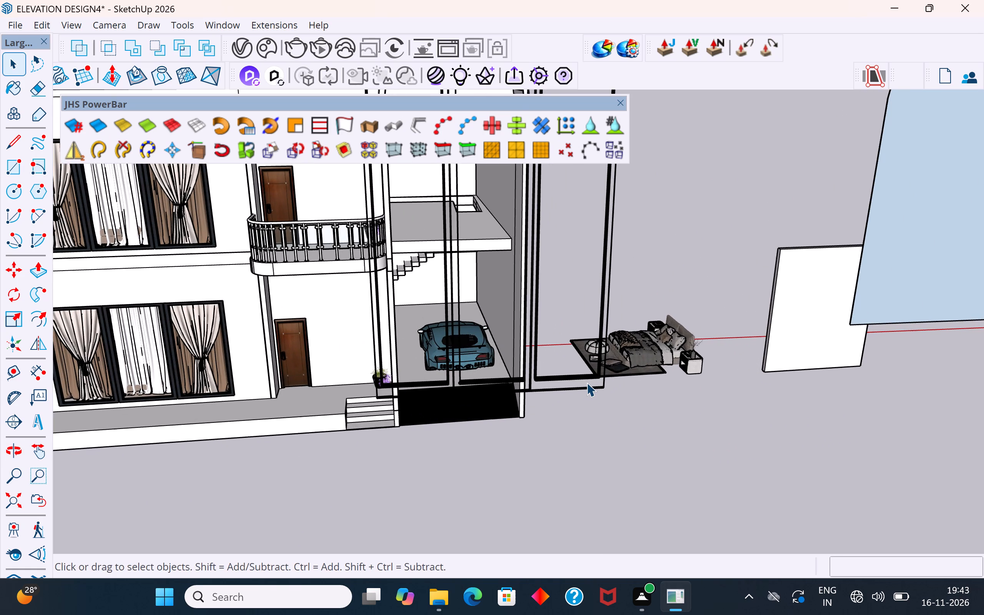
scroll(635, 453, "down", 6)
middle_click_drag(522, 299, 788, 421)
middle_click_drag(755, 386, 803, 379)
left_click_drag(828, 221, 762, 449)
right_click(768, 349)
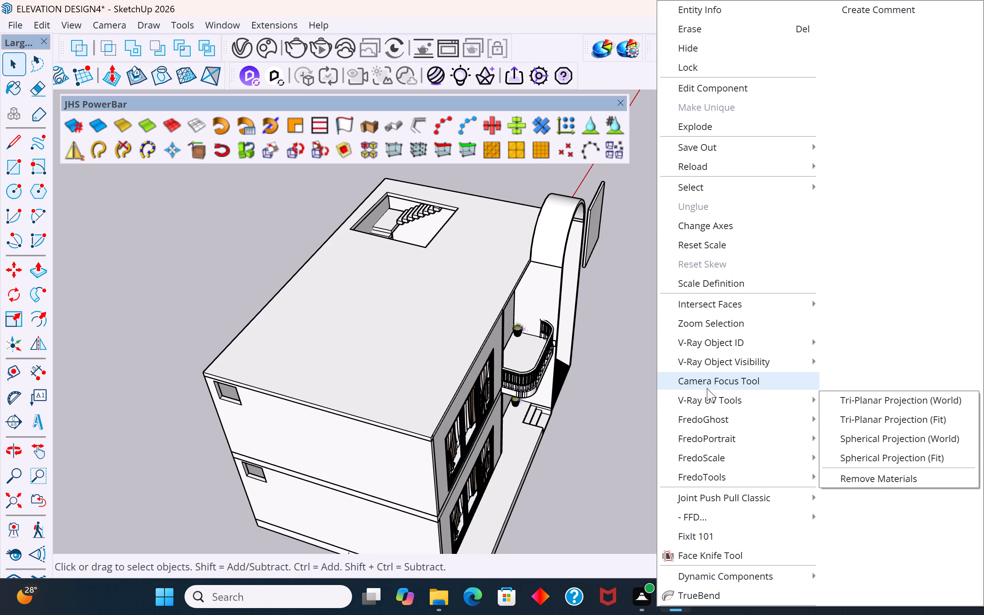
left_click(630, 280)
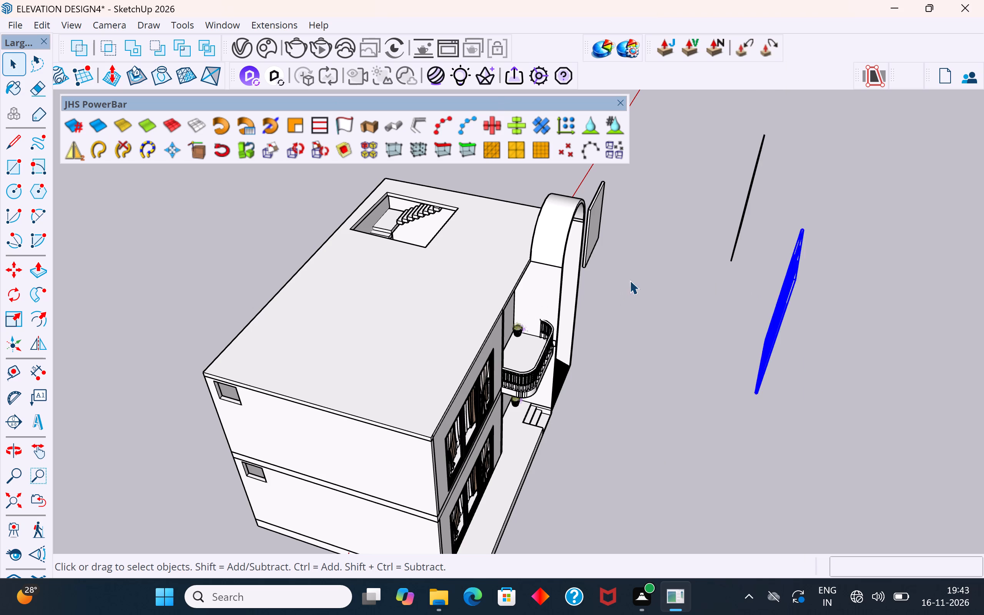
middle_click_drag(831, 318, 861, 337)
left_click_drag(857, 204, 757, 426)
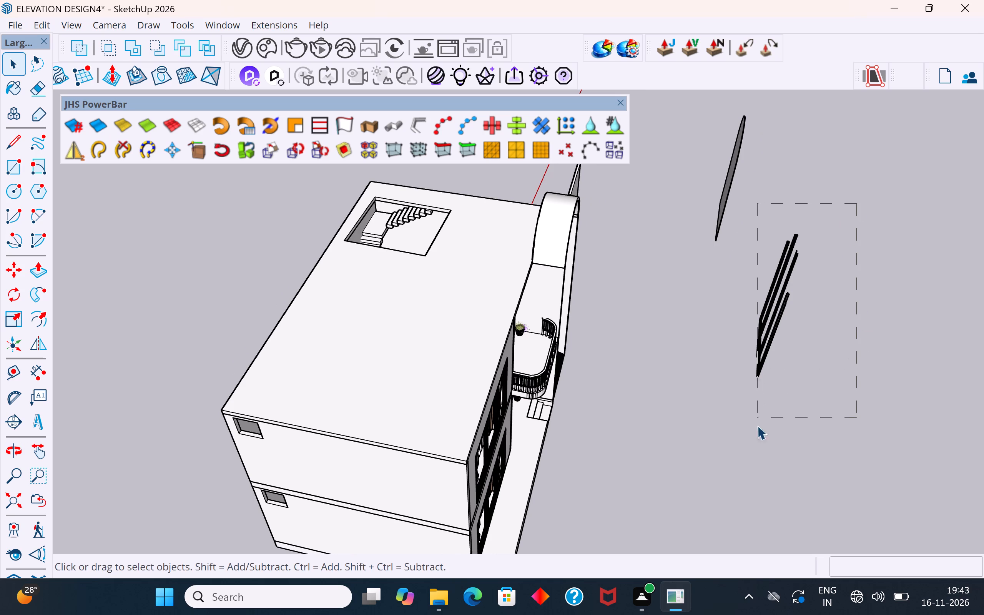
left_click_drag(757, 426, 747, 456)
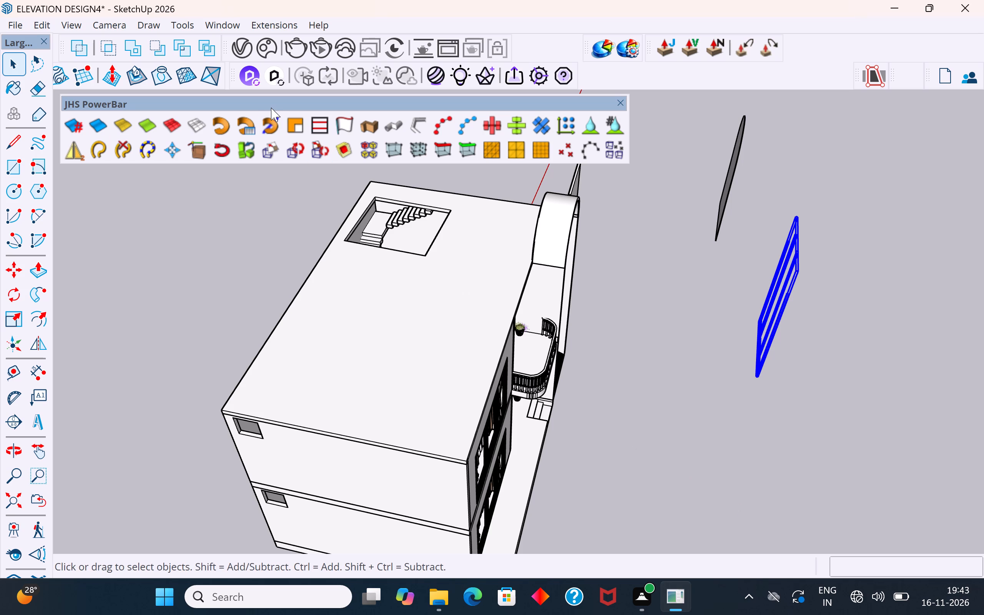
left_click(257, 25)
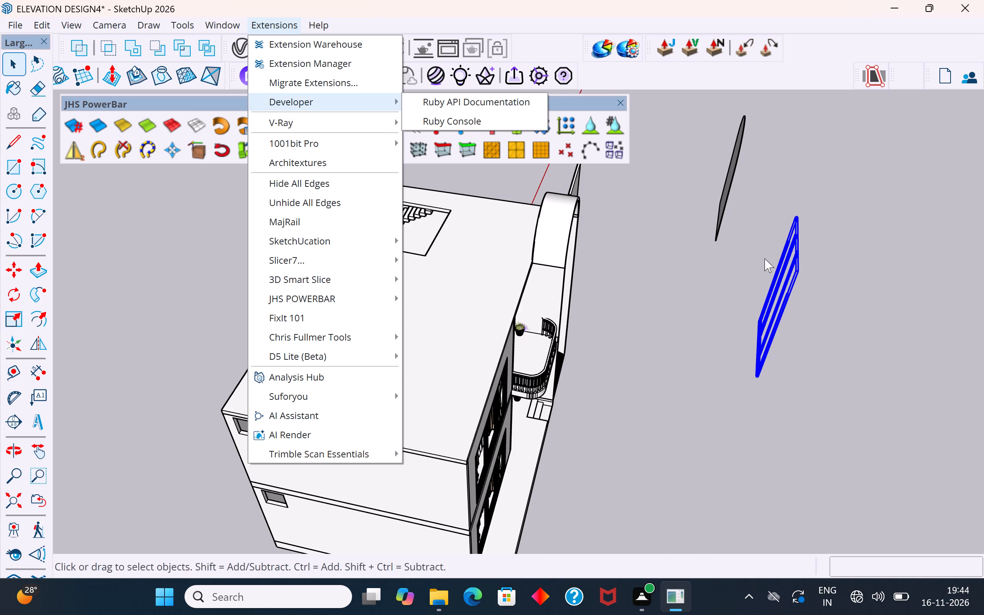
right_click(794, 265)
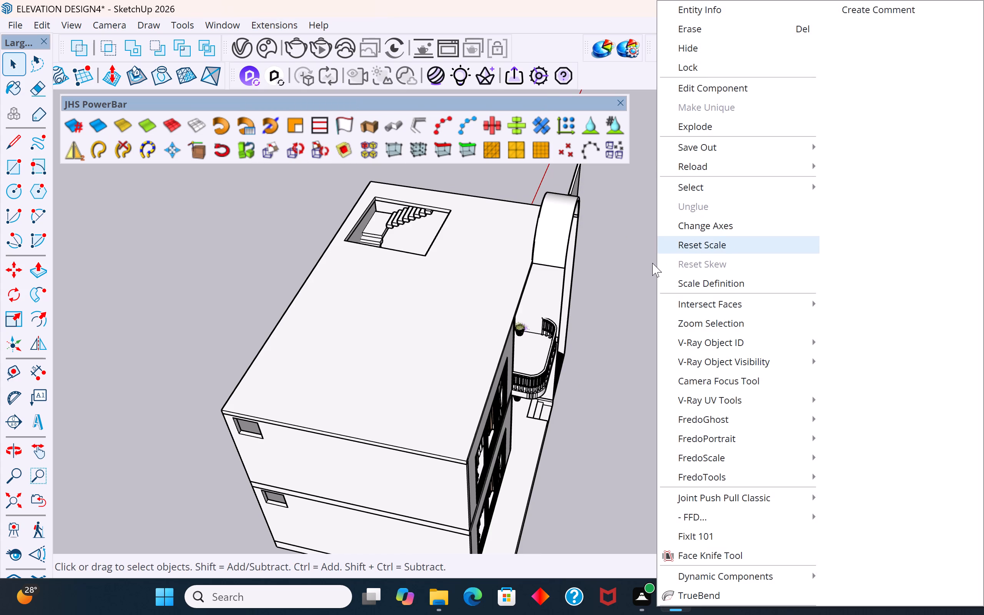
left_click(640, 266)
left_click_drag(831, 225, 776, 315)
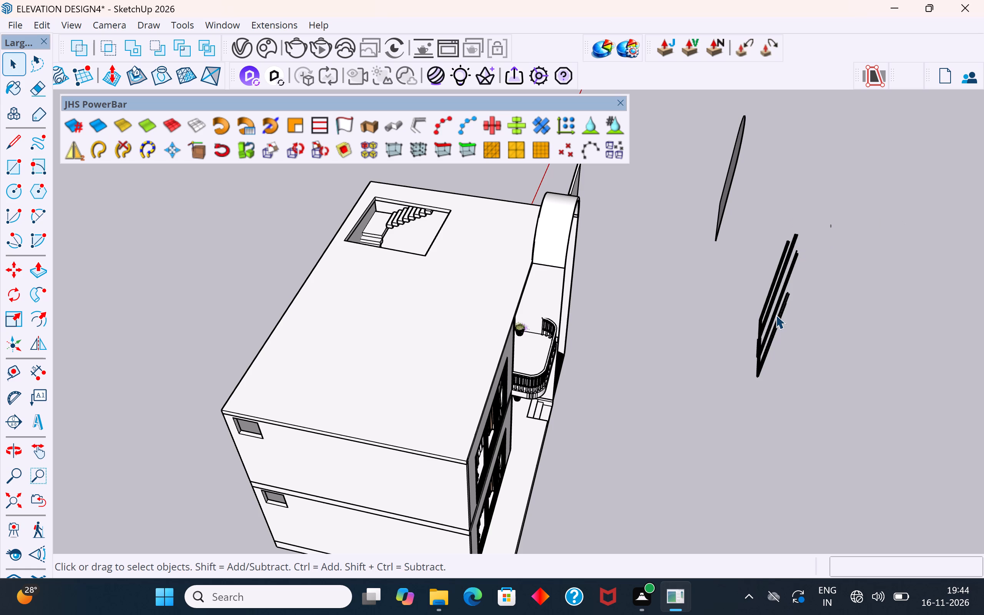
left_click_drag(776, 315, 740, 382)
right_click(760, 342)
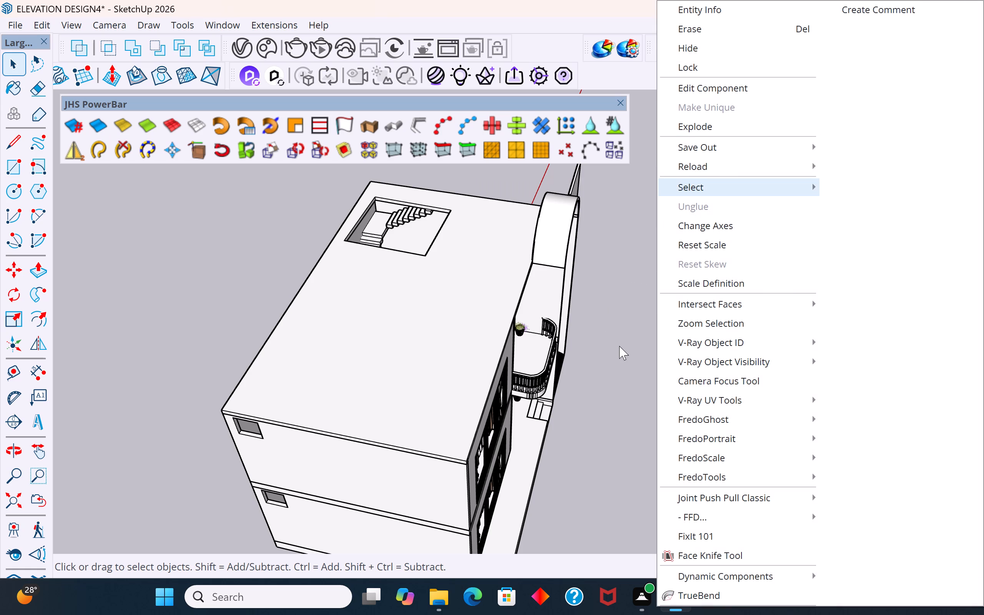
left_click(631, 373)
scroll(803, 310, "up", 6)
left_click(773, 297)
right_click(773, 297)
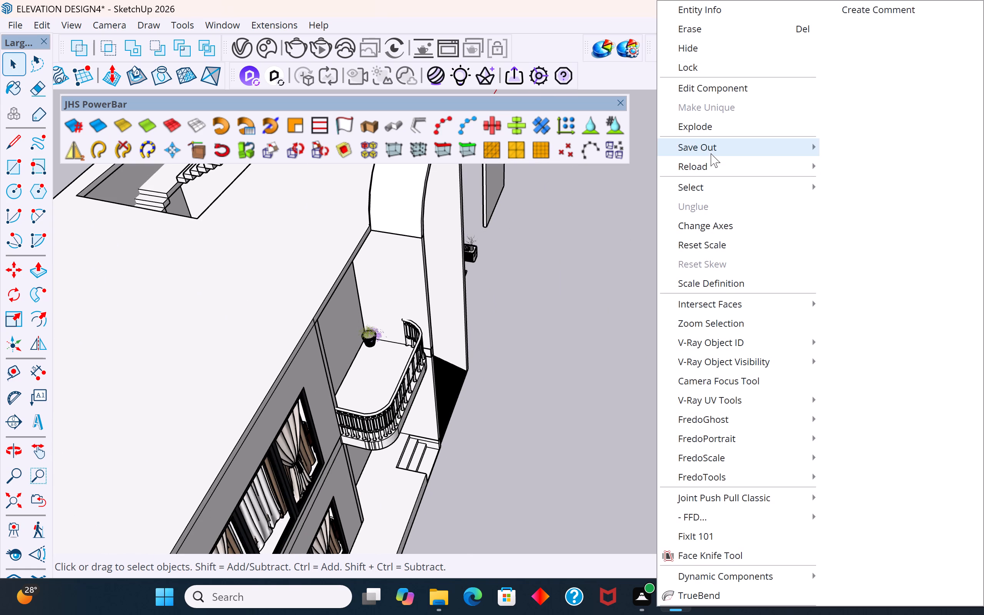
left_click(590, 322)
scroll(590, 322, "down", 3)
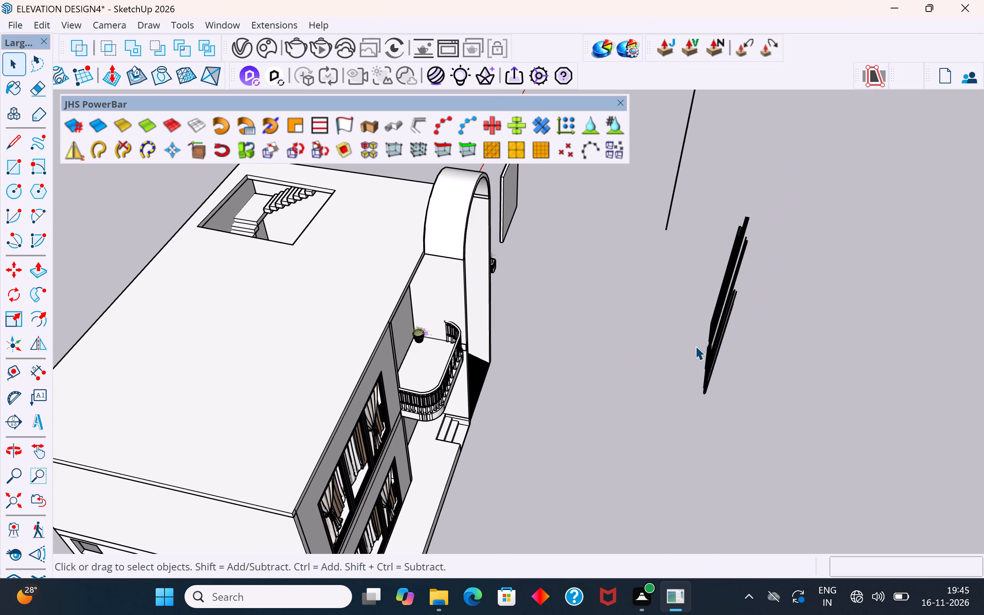
Move the three-pane window frame about 31' 8" into the canopy bay, onto the front edge of the upper floor slab, and clear the selection.
left_click(712, 348)
middle_click_drag(731, 389, 525, 233)
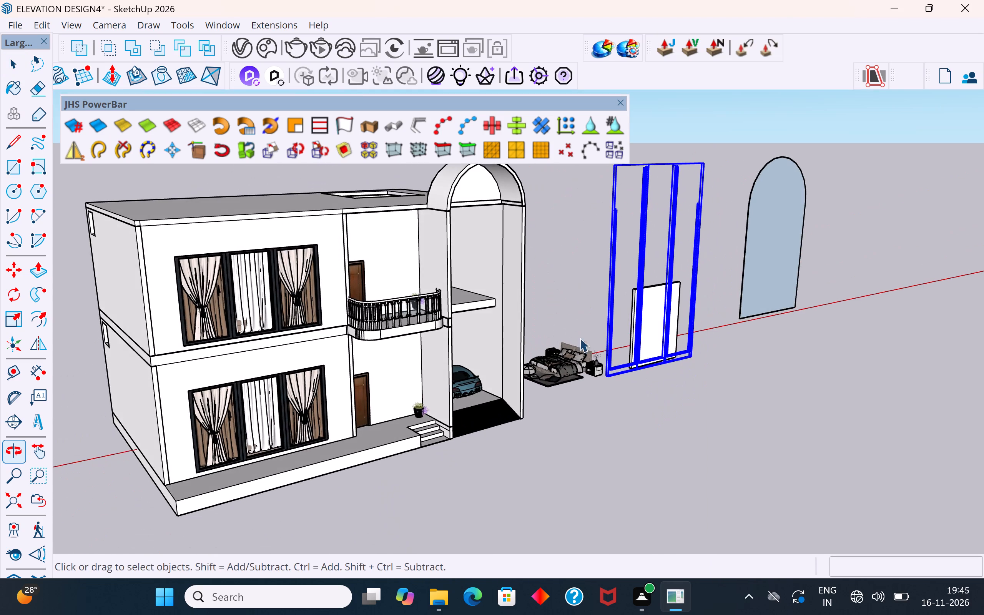
scroll(600, 369, "up", 3)
scroll(720, 369, "up", 1)
middle_click_drag(705, 374, 759, 403)
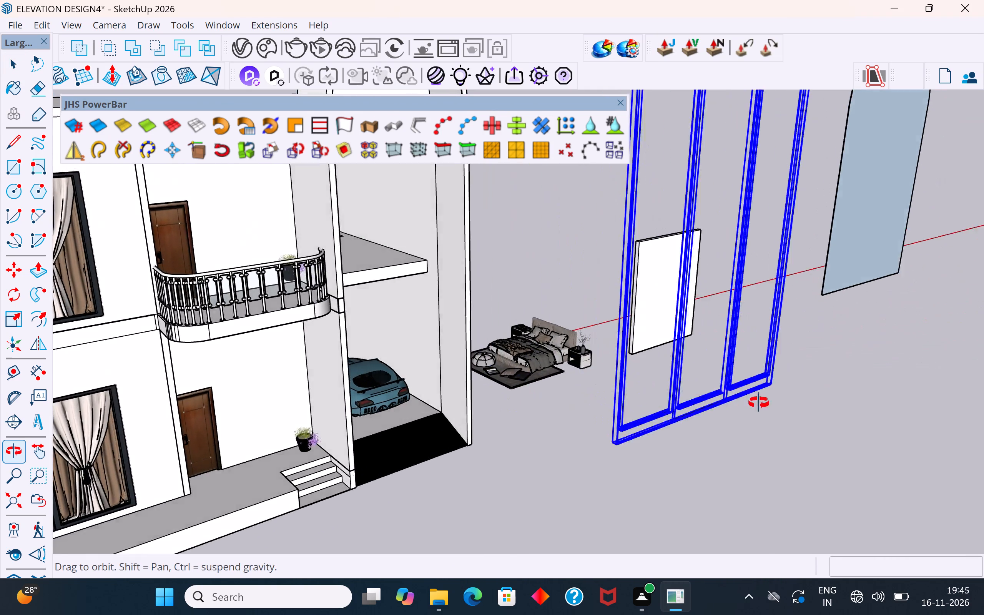
middle_click_drag(759, 403, 785, 406)
scroll(609, 372, "down", 5)
key("m")
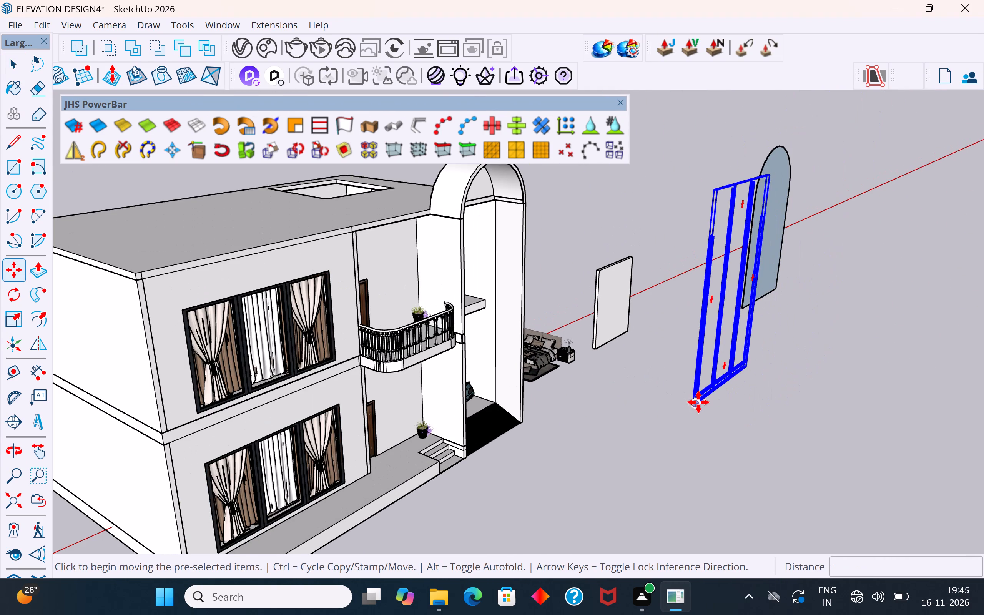
scroll(698, 407, "up", 8)
left_click(693, 399)
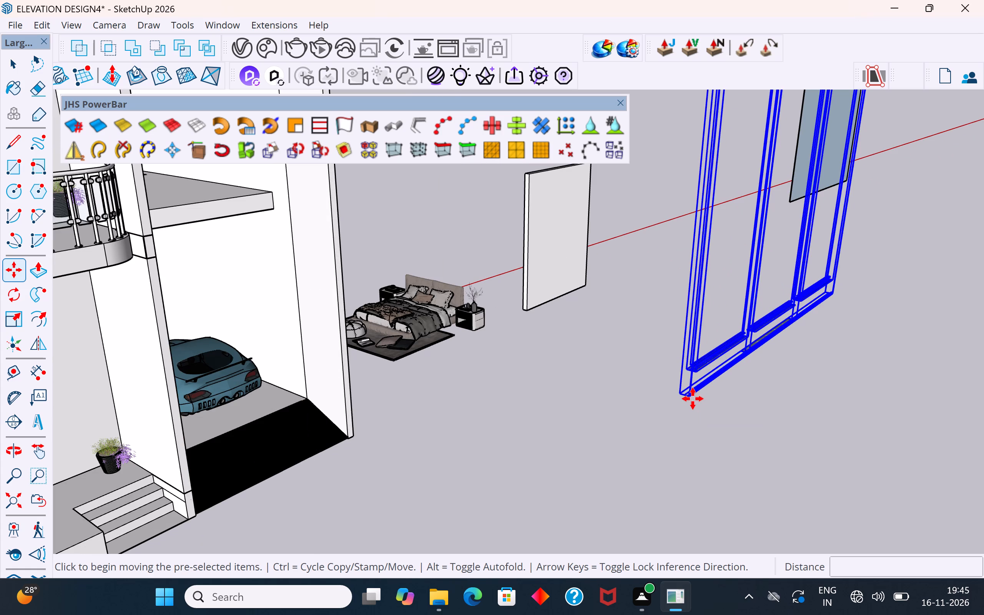
scroll(182, 252, "up", 3)
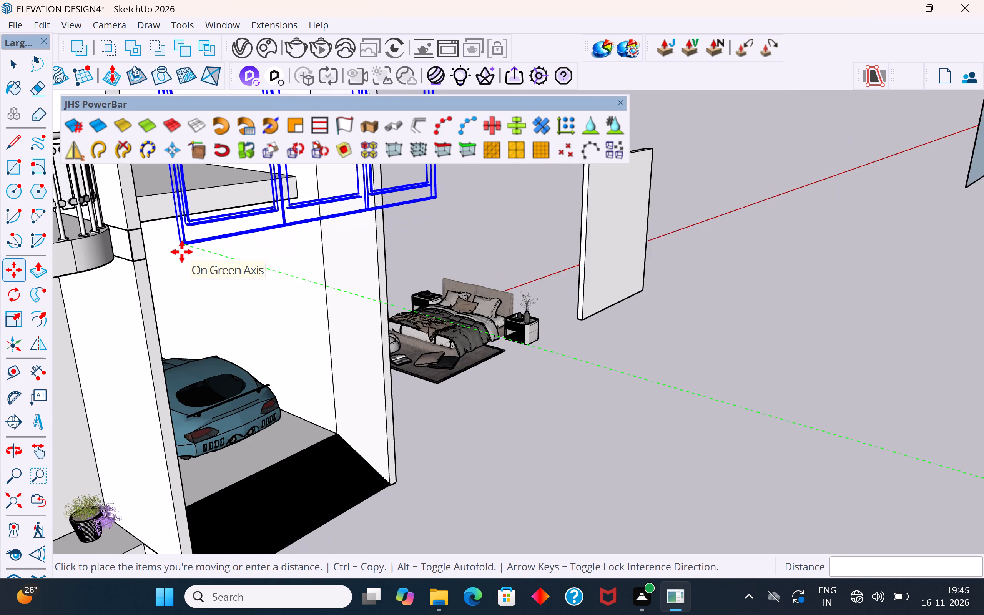
middle_click_drag(180, 252, 169, 253)
scroll(169, 253, "up", 1)
scroll(189, 281, "down", 11)
scroll(191, 252, "up", 4)
middle_click_drag(168, 259, 201, 393)
scroll(403, 451, "down", 5)
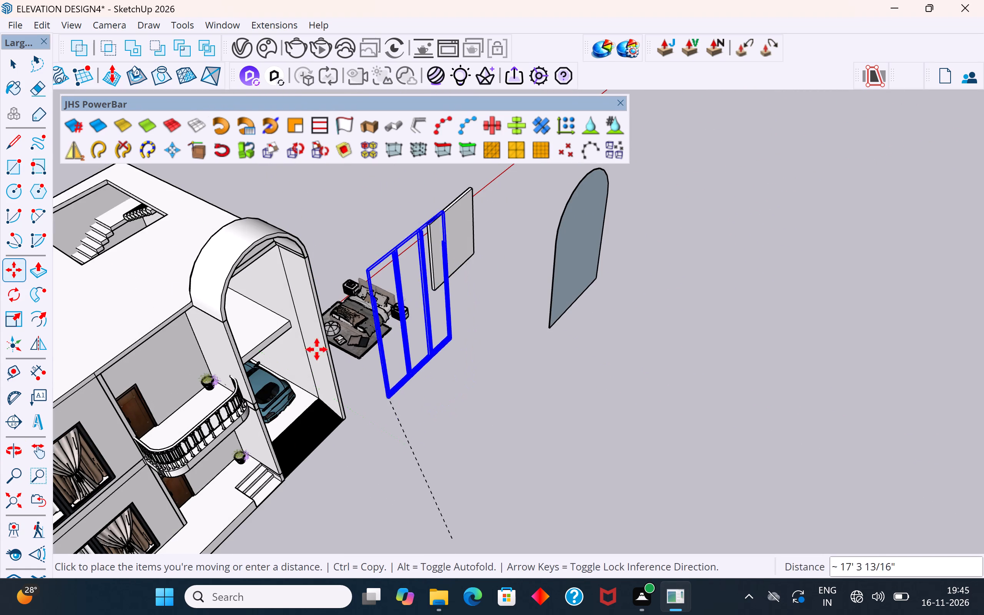
scroll(265, 319, "up", 2)
middle_click_drag(251, 319, 152, 329)
scroll(256, 302, "up", 5)
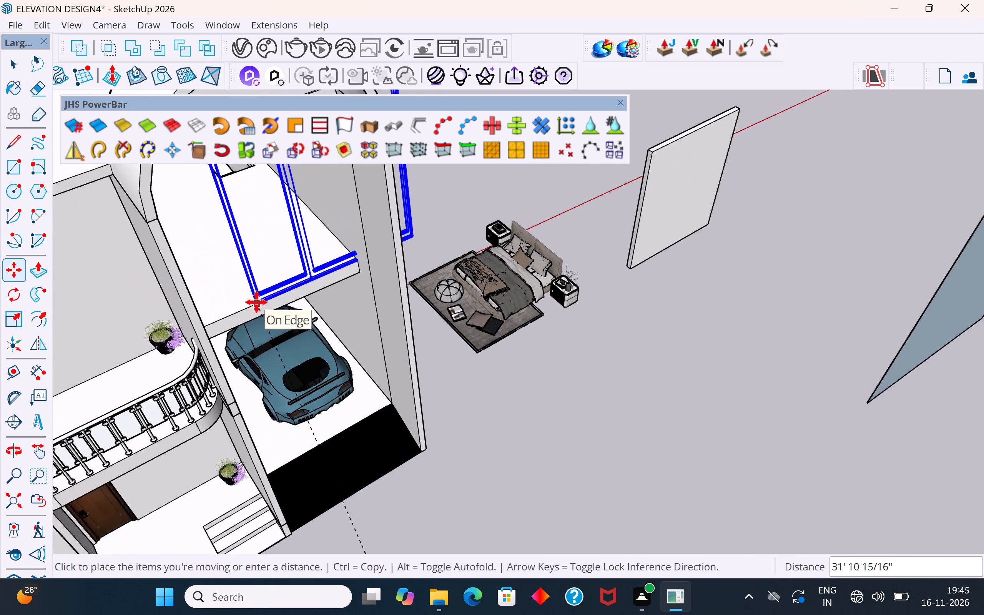
scroll(256, 302, "up", 2)
middle_click_drag(256, 302, 110, 312)
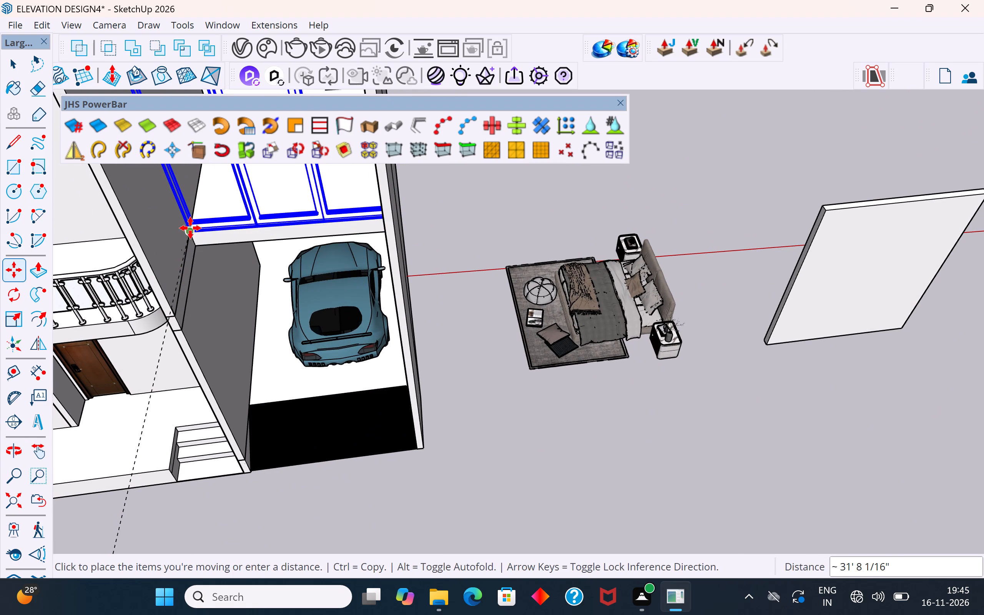
left_click(190, 228)
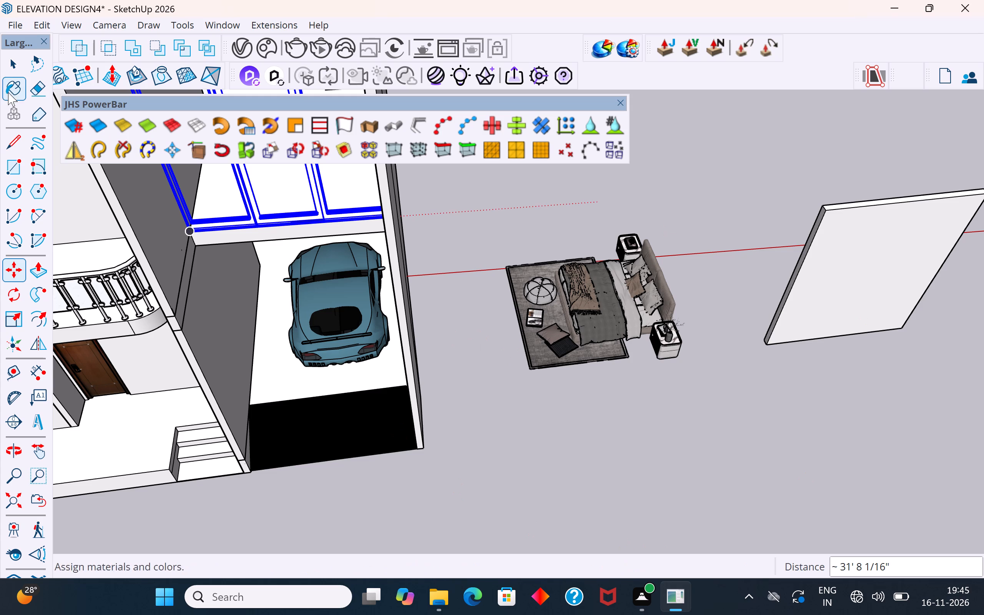
left_click(12, 66)
left_click(456, 221)
Delete the half-round wall face under the arched canopy, above the upper opening of the bay.
scroll(618, 436, "down", 9)
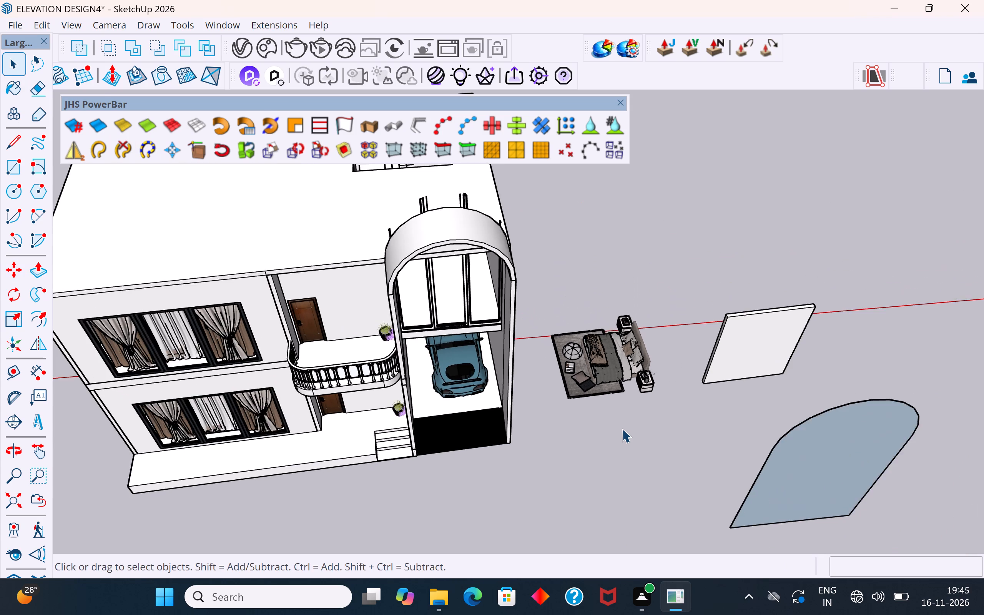
middle_click_drag(624, 415, 626, 278)
scroll(562, 469, "down", 5)
middle_click_drag(555, 414, 545, 349)
scroll(485, 224, "up", 3)
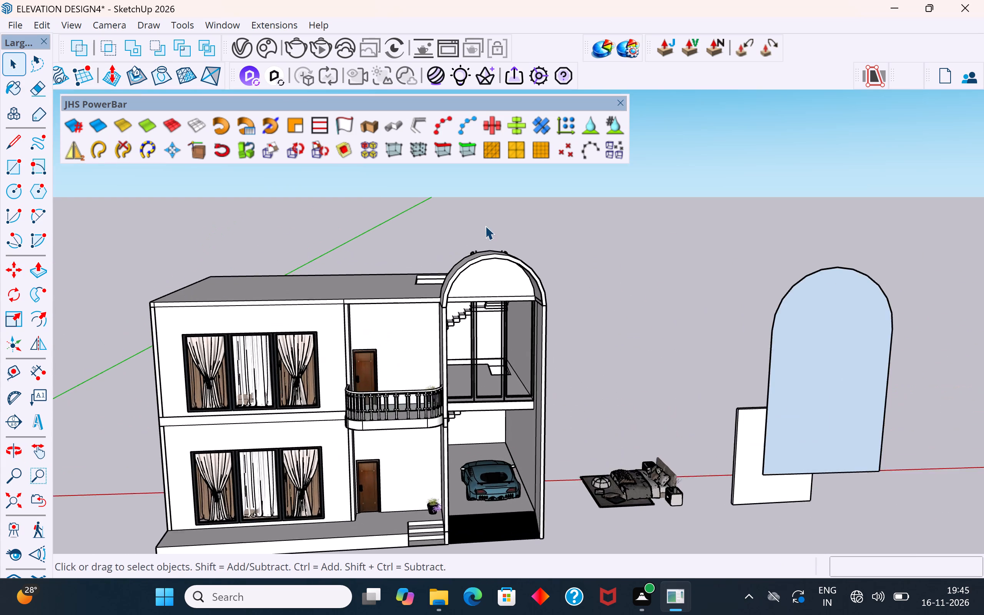
scroll(485, 226, "up", 3)
left_click(498, 286)
middle_click_drag(508, 353, 501, 363)
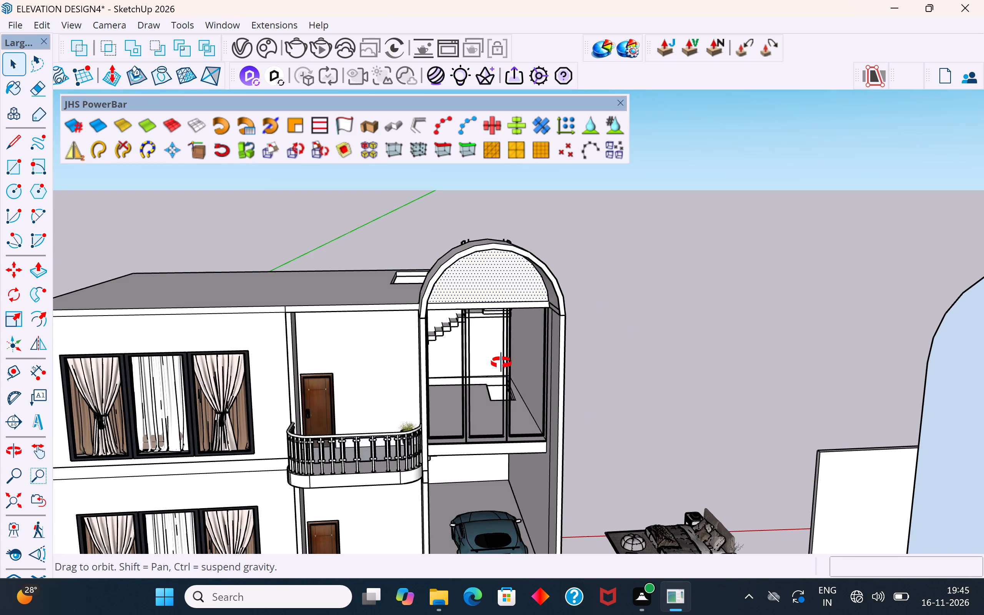
middle_click_drag(501, 363, 472, 381)
scroll(484, 284, "up", 1)
key("Delete")
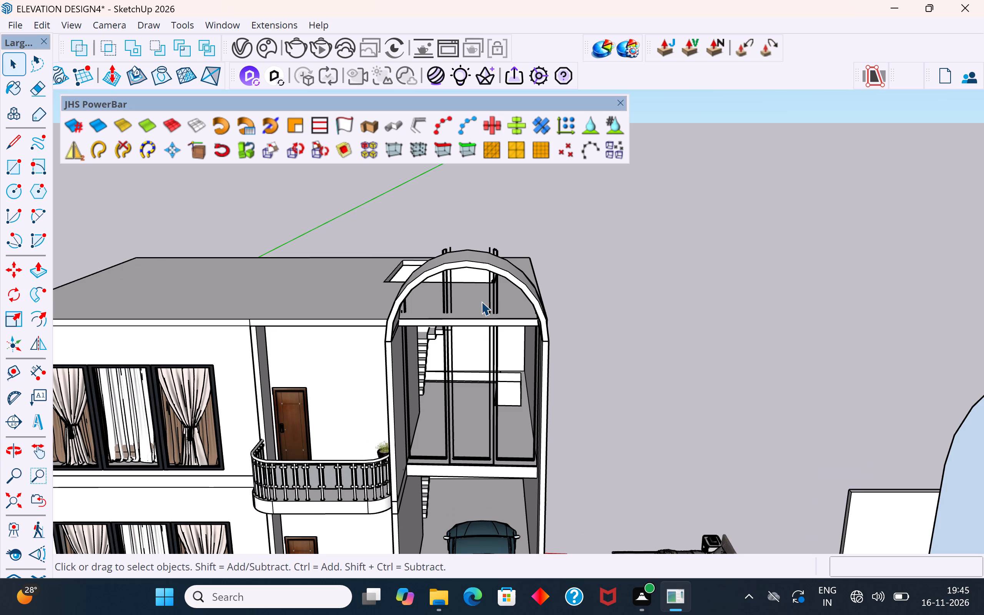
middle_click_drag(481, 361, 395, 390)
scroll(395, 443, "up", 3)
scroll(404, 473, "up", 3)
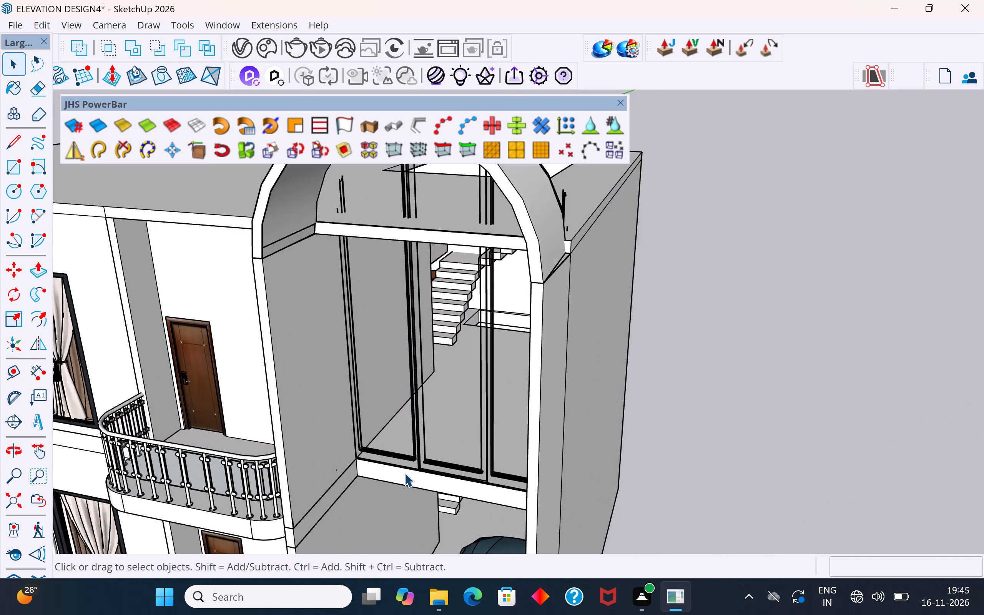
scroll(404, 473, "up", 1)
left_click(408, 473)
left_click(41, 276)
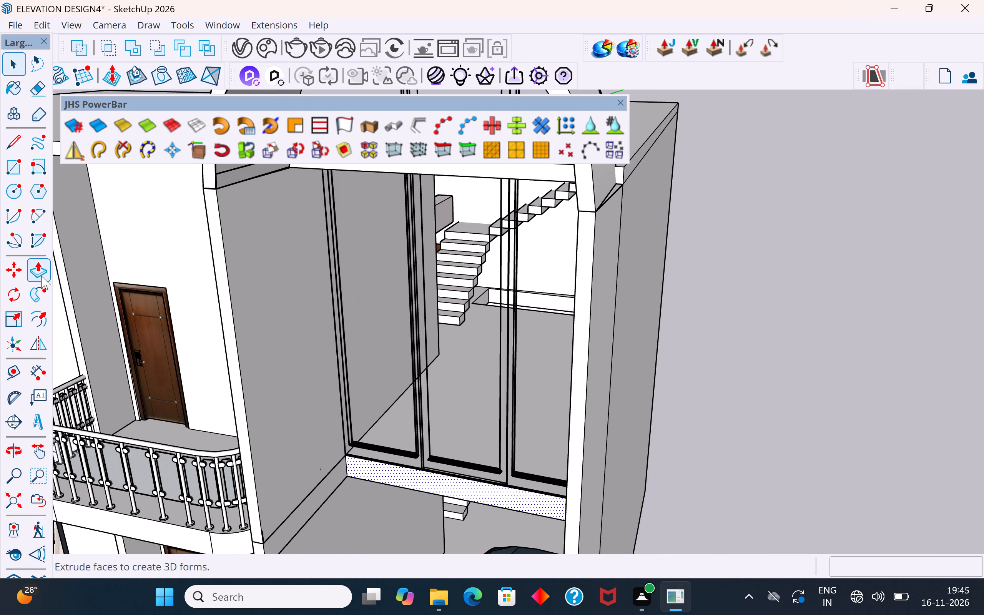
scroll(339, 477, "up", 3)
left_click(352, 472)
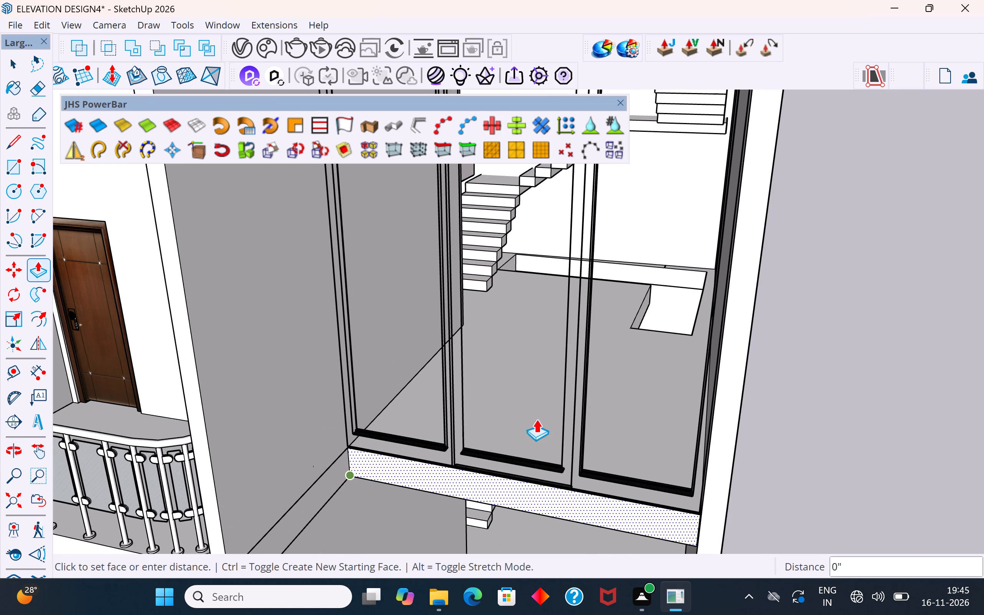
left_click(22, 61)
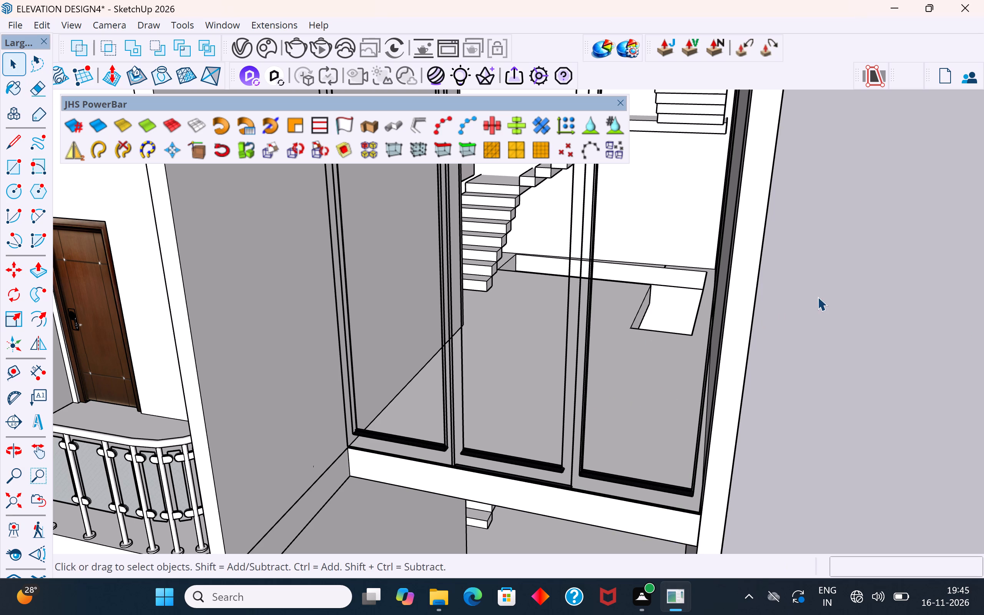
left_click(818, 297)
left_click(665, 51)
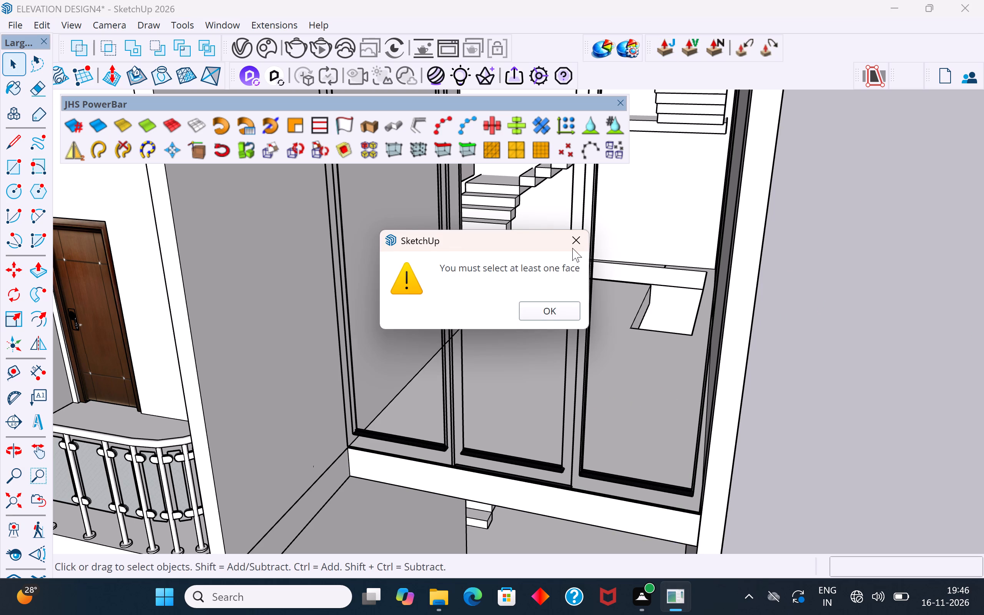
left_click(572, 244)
Extrude the front face of the upper floor slab below the window frame about 6 13/16" outward with Joint Push Pull.
left_click(401, 474)
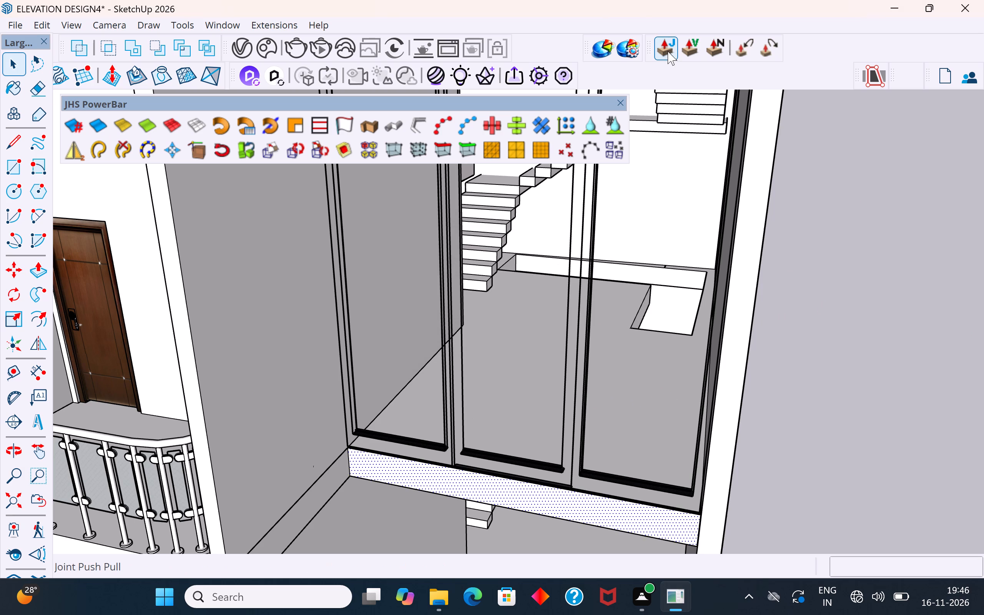
left_click(668, 51)
left_click(351, 476)
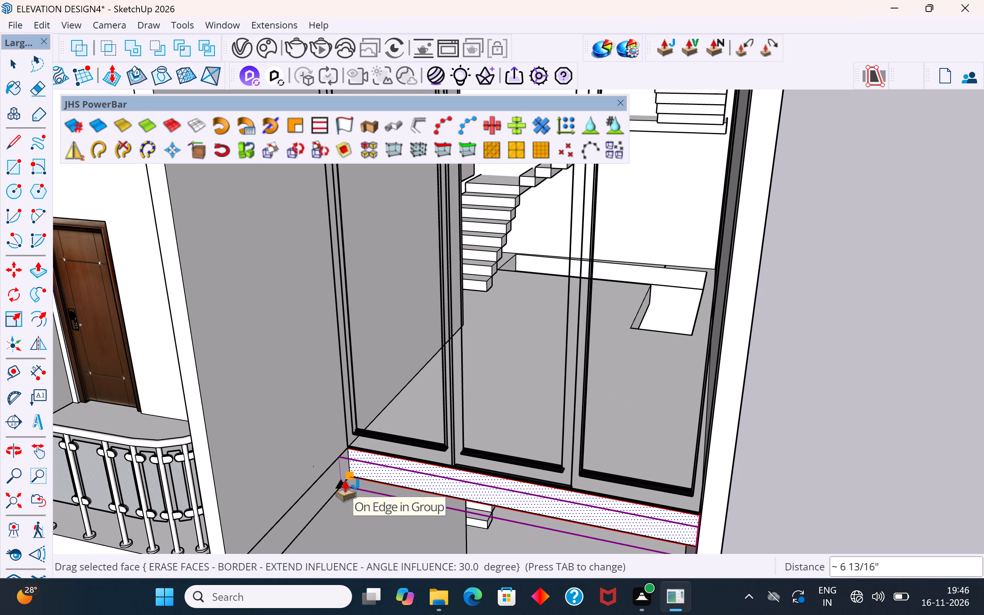
double_click(345, 489)
left_click(8, 73)
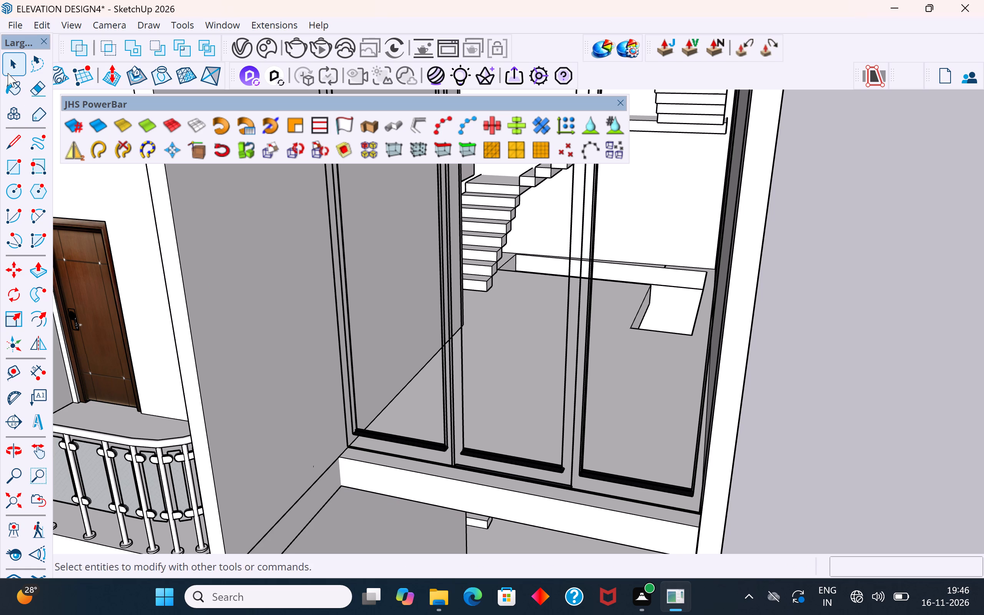
left_click(14, 60)
left_click(835, 342)
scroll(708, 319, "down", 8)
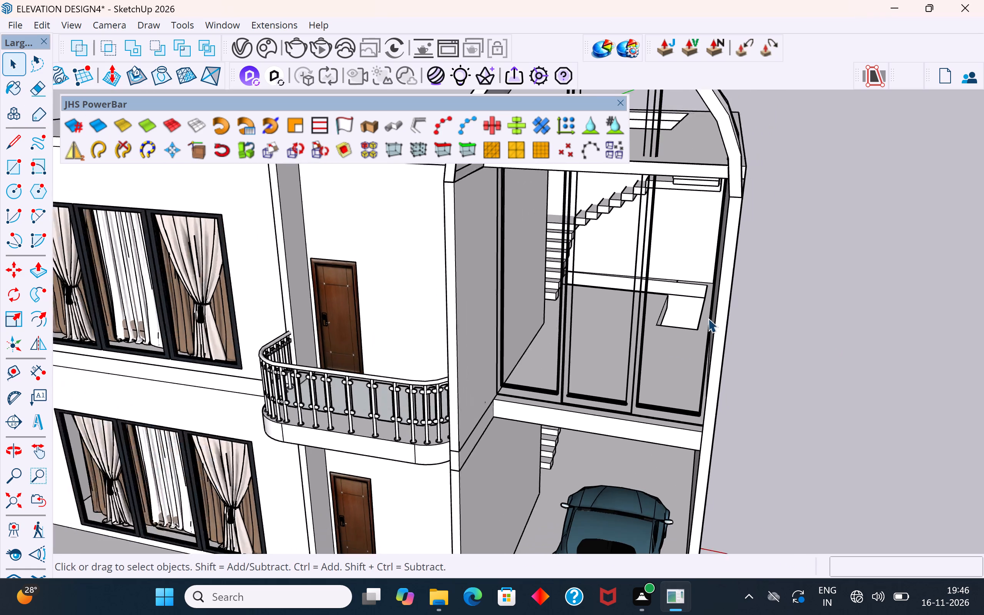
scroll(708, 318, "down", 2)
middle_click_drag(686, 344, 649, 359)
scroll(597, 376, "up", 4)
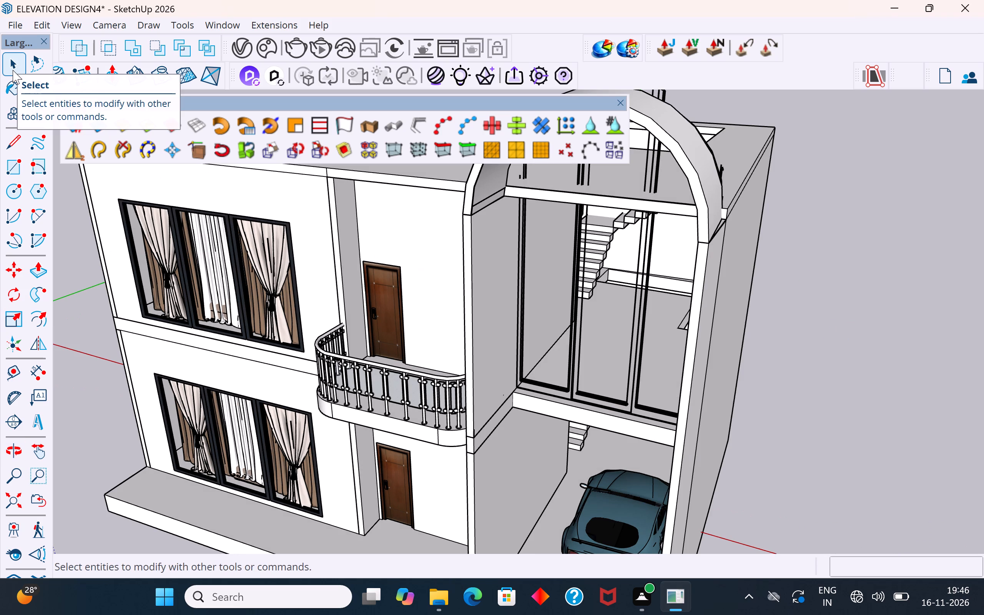
Move the three-pane window frame about 9" outward to the front edge of the extended upper floor slab and clear the selection.
left_click(72, 246)
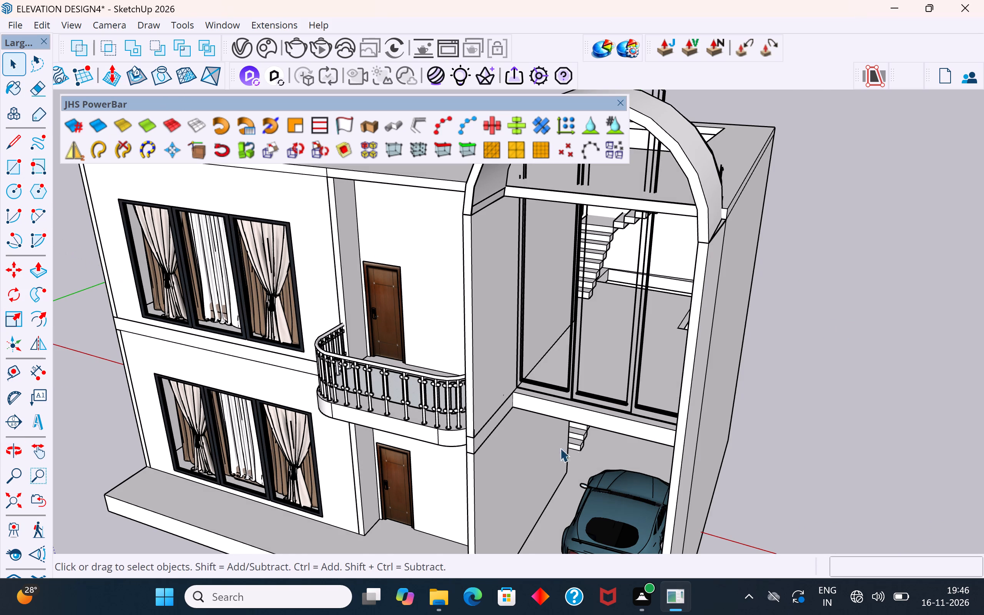
scroll(572, 441, "up", 3)
left_click(560, 365)
scroll(560, 365, "up", 4)
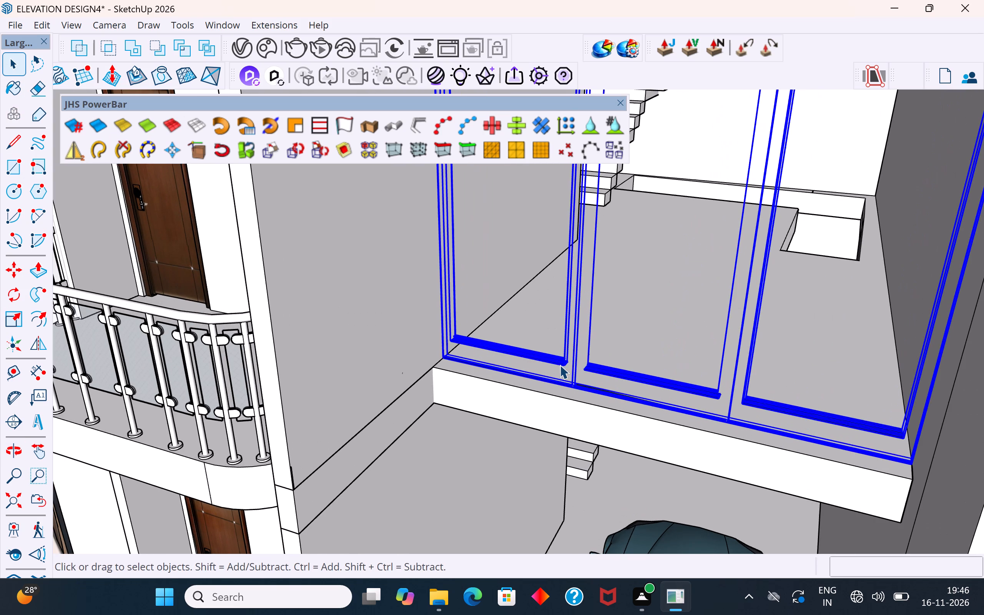
key("m")
left_click(445, 359)
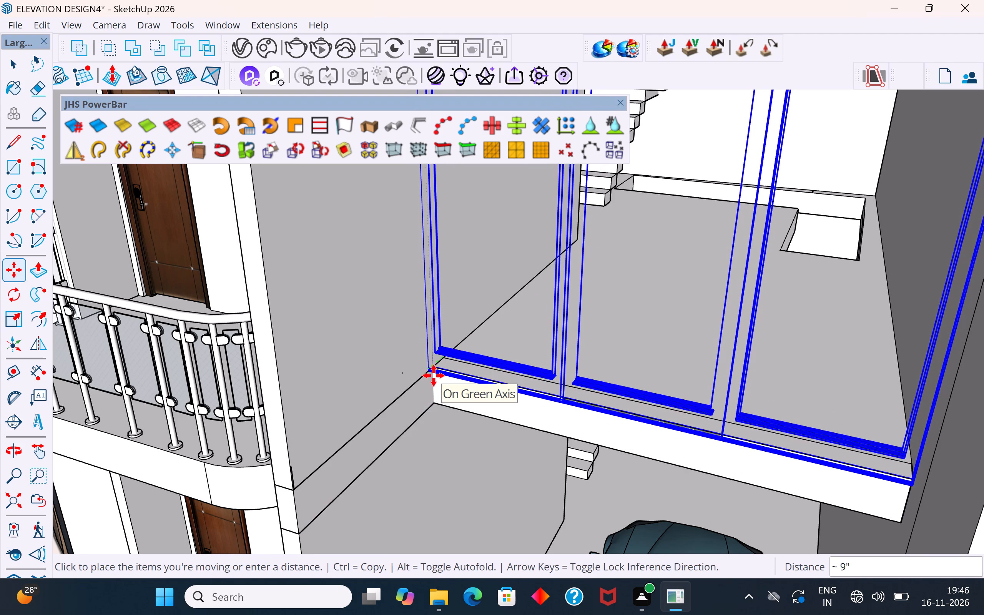
left_click(434, 376)
scroll(417, 476, "down", 5)
middle_click_drag(575, 434, 722, 411)
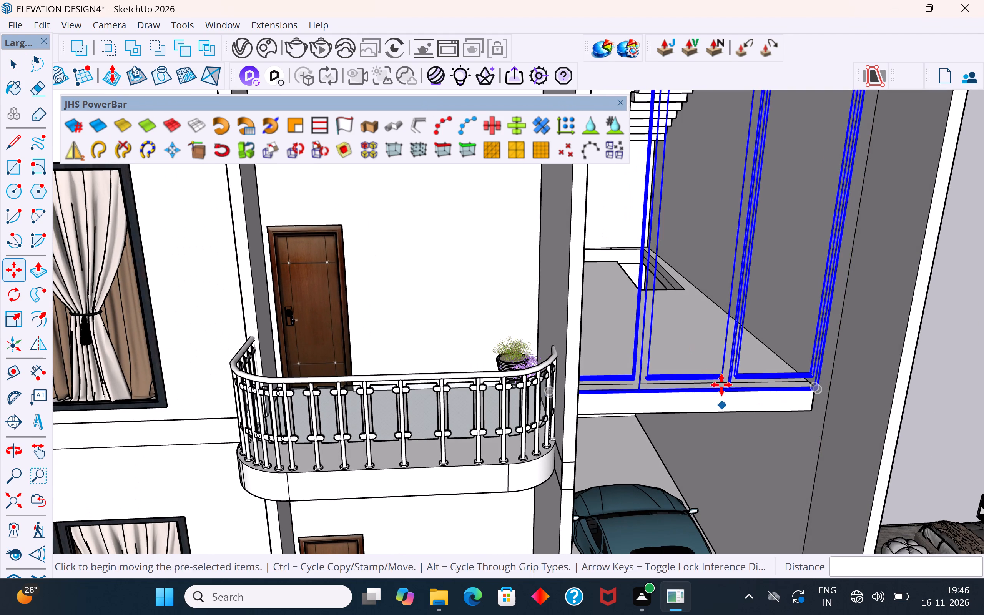
left_click(14, 63)
scroll(88, 277, "down", 9)
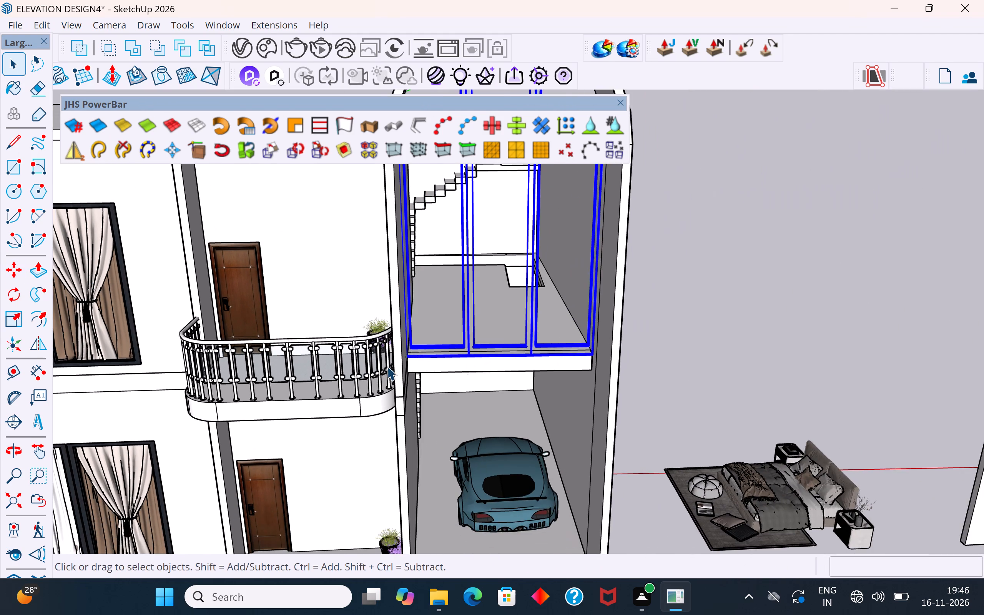
left_click(678, 308)
Examine the window frame's fit under the arched canopy and on the slab edge from the front and side.
scroll(550, 478, "down", 7)
middle_click_drag(562, 374, 494, 249)
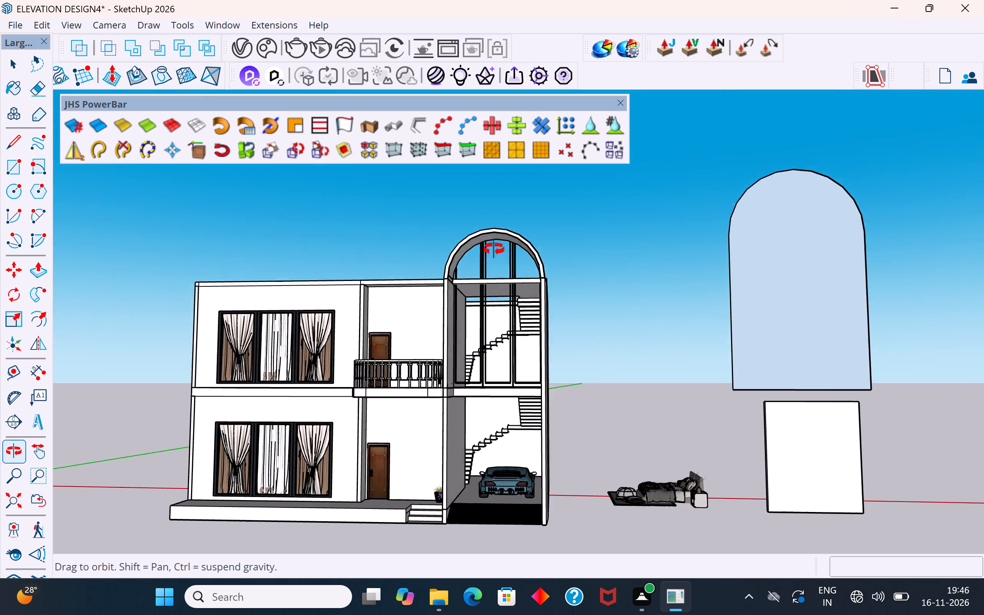
middle_click_drag(494, 249, 328, 353)
scroll(428, 332, "up", 4)
left_click(428, 331)
middle_click_drag(437, 334, 459, 336)
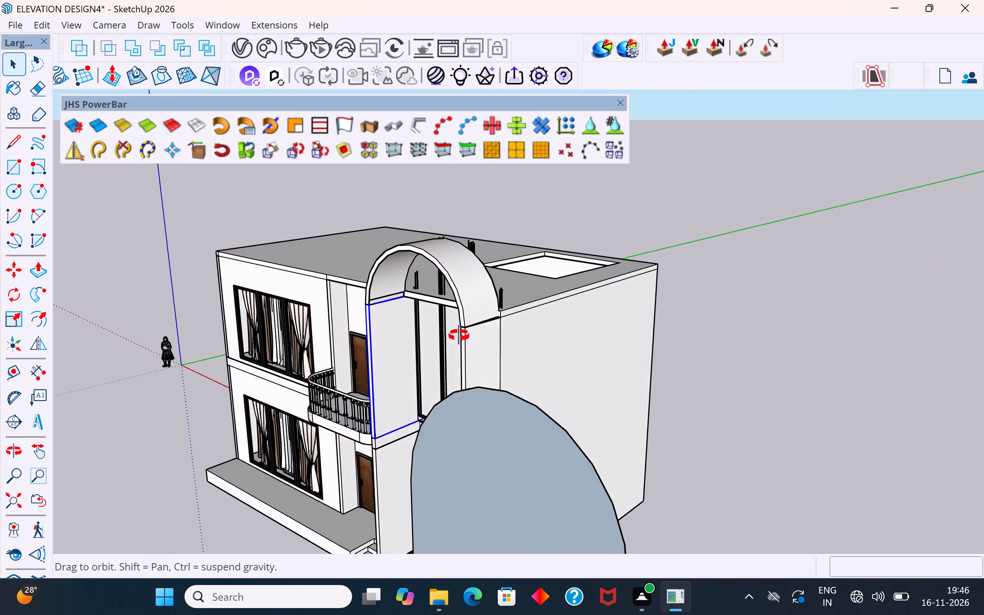
middle_click_drag(459, 336, 557, 334)
left_click(558, 344)
middle_click_drag(554, 352, 610, 344)
scroll(593, 327, "up", 4)
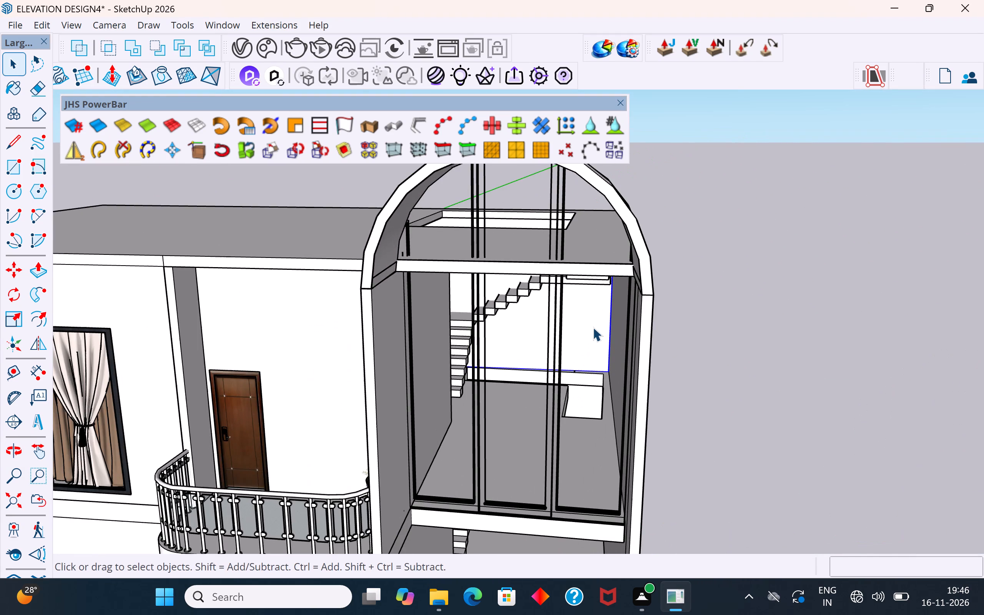
middle_click_drag(597, 324, 607, 321)
scroll(585, 352, "down", 5)
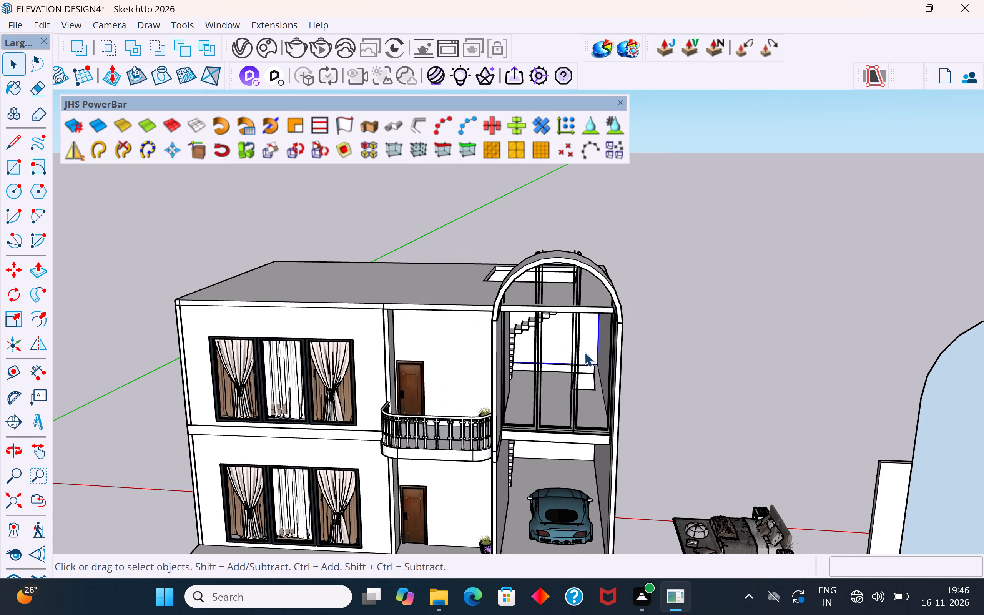
middle_click_drag(582, 365, 532, 456)
scroll(541, 441, "up", 3)
middle_click_drag(545, 437, 519, 436)
scroll(519, 436, "up", 1)
middle_click_drag(519, 436, 514, 435)
scroll(512, 296, "up", 3)
middle_click_drag(514, 307, 540, 234)
scroll(491, 299, "down", 4)
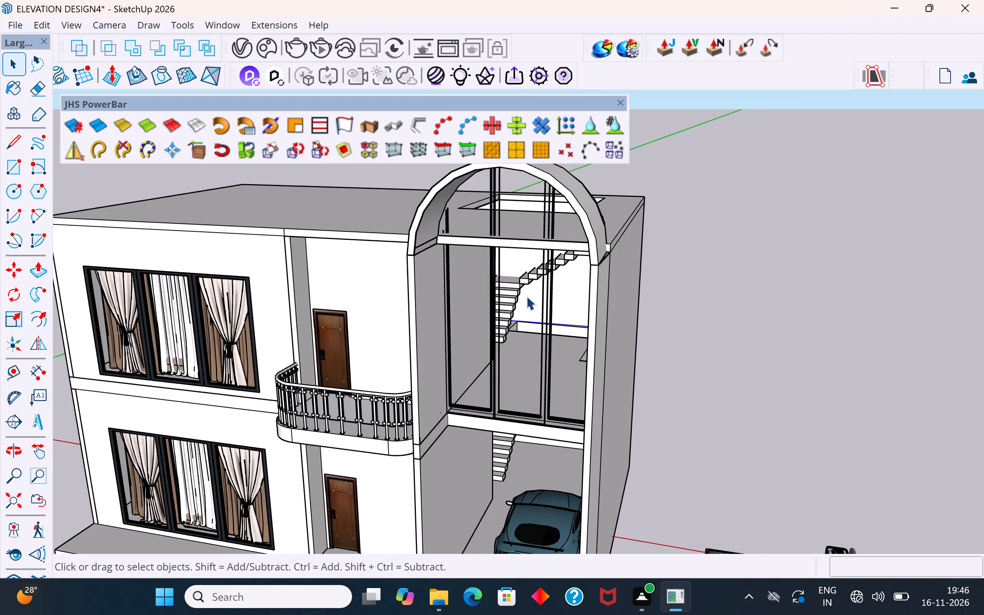
Push/Pull the upper floor slab's front face below the window frame about 1' 1 1/4" outward and clear the selection.
middle_click_drag(523, 302, 203, 541)
middle_click_drag(333, 366, 511, 146)
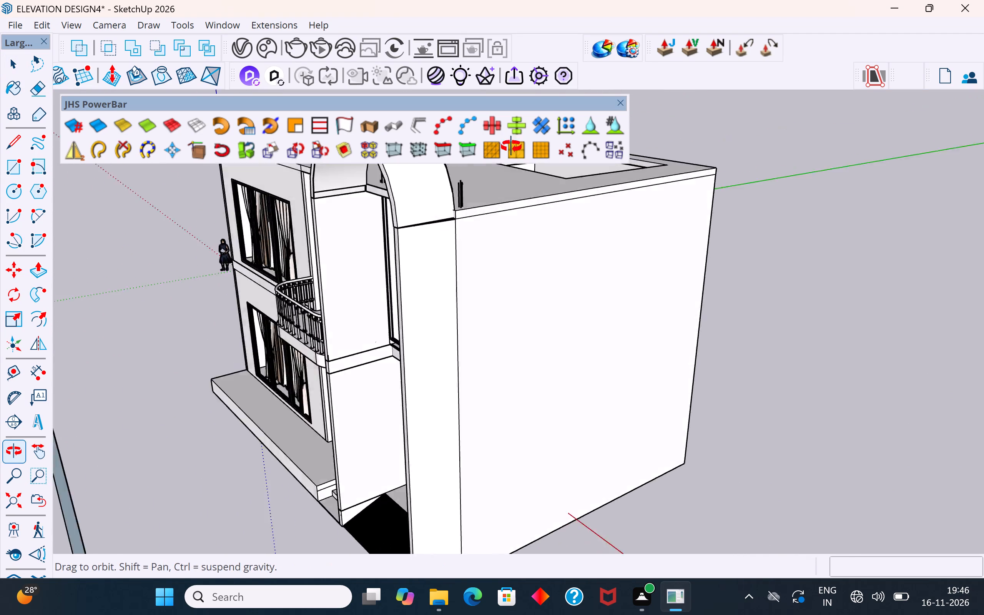
middle_click_drag(511, 146, 613, 139)
scroll(459, 339, "up", 4)
left_click(461, 353)
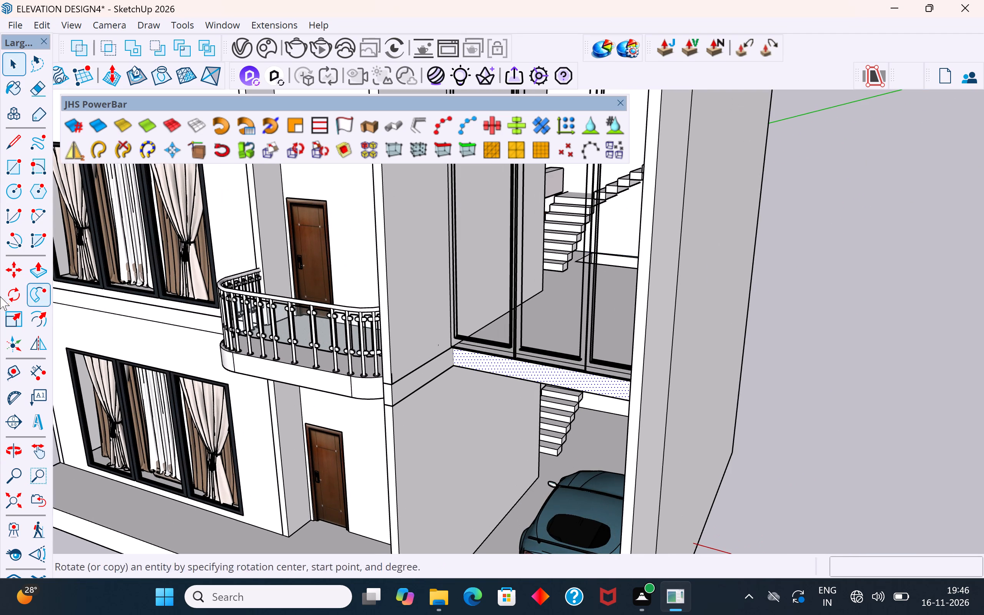
left_click(35, 275)
left_click(451, 363)
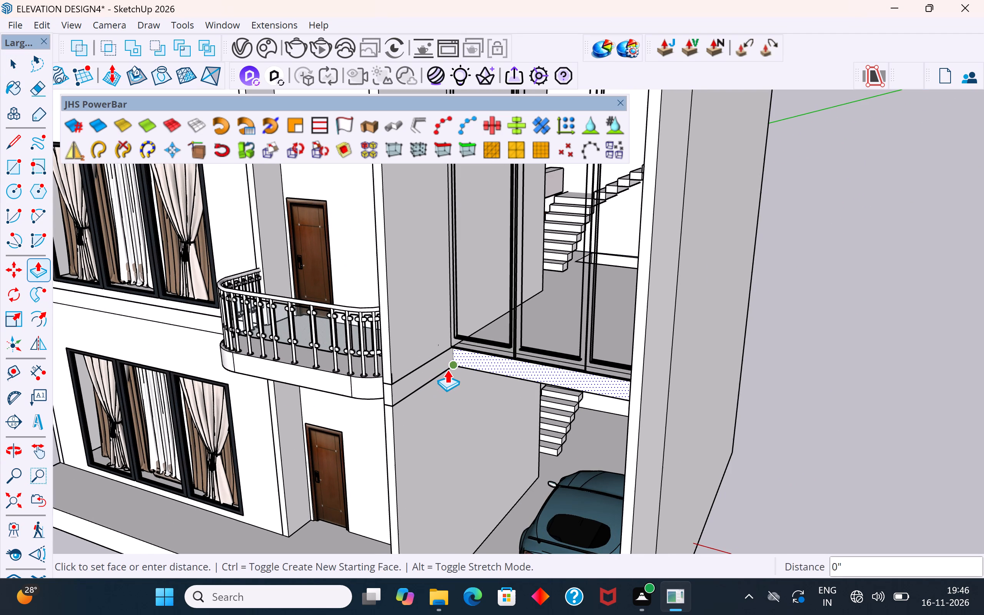
left_click(444, 375)
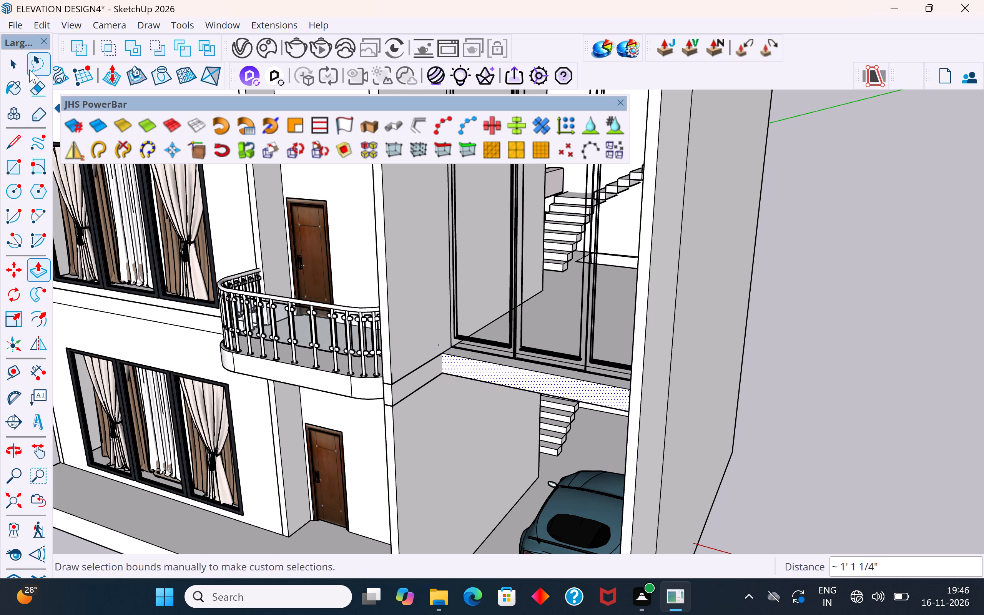
left_click(13, 70)
left_click(838, 229)
Move the window frame about 10 5/8" forward, aligning its lower corner with the slab's new front edge, and clear the selection.
scroll(472, 353, "up", 4)
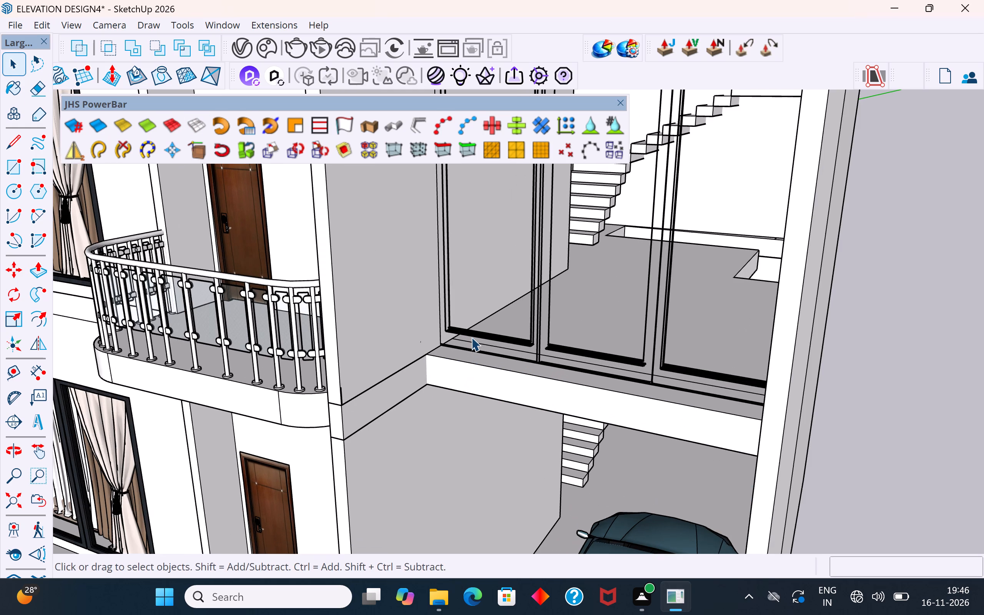
left_click(471, 336)
scroll(461, 345, "up", 10)
key("m")
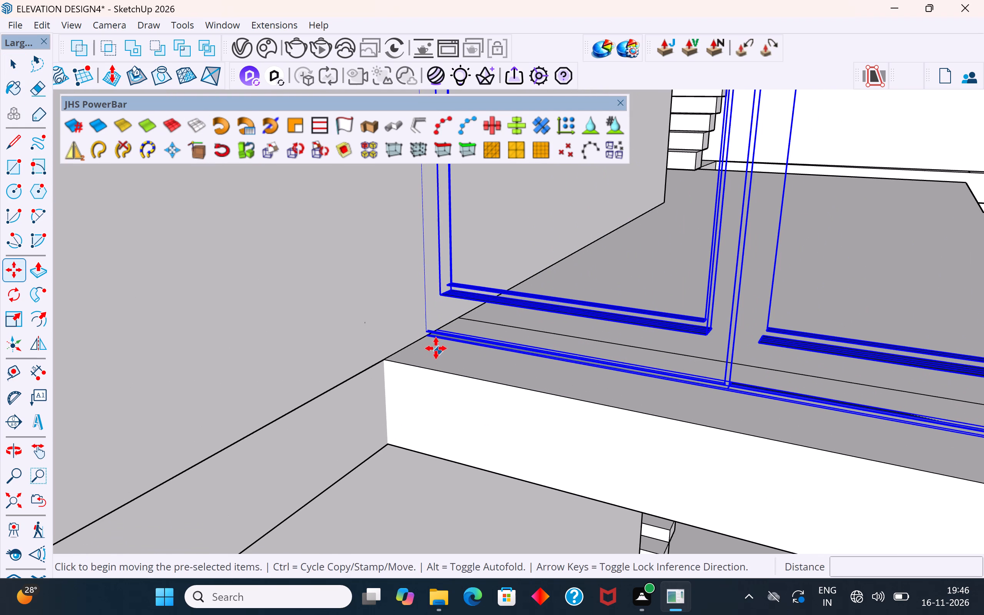
left_click(424, 342)
left_click(387, 366)
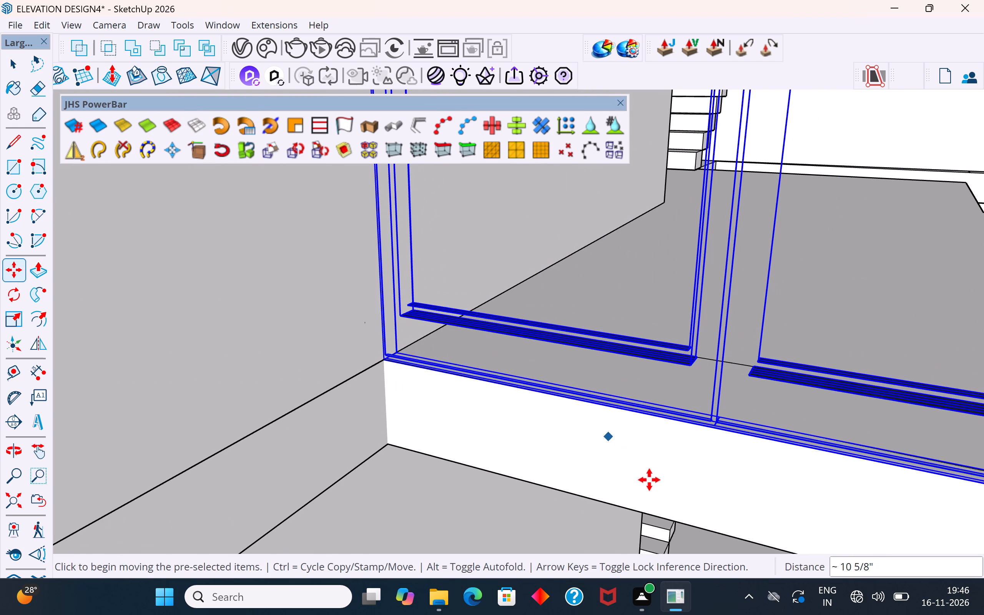
scroll(649, 485, "down", 18)
scroll(649, 485, "down", 5)
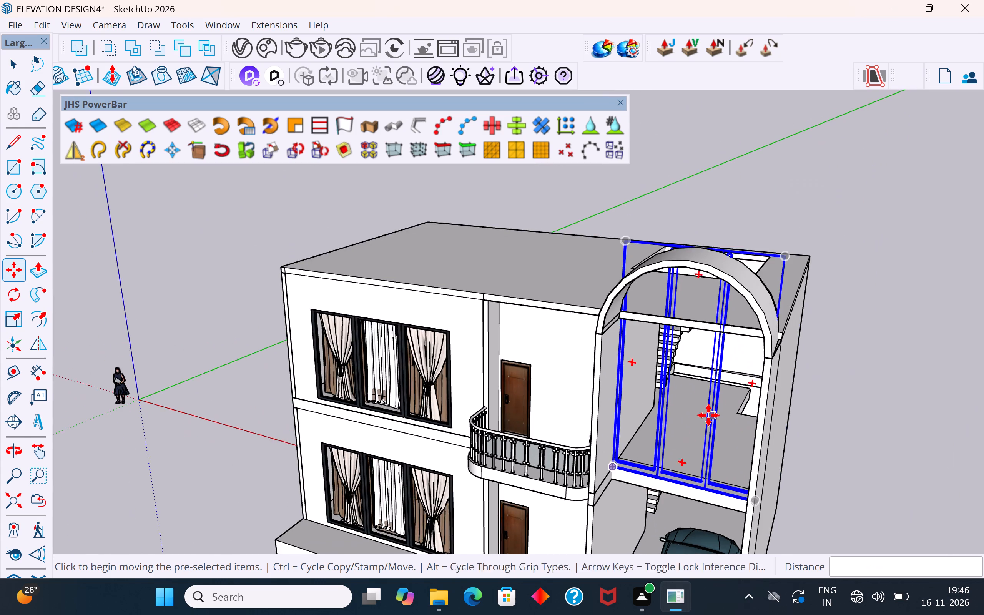
middle_click_drag(706, 415, 617, 461)
scroll(676, 175, "down", 3)
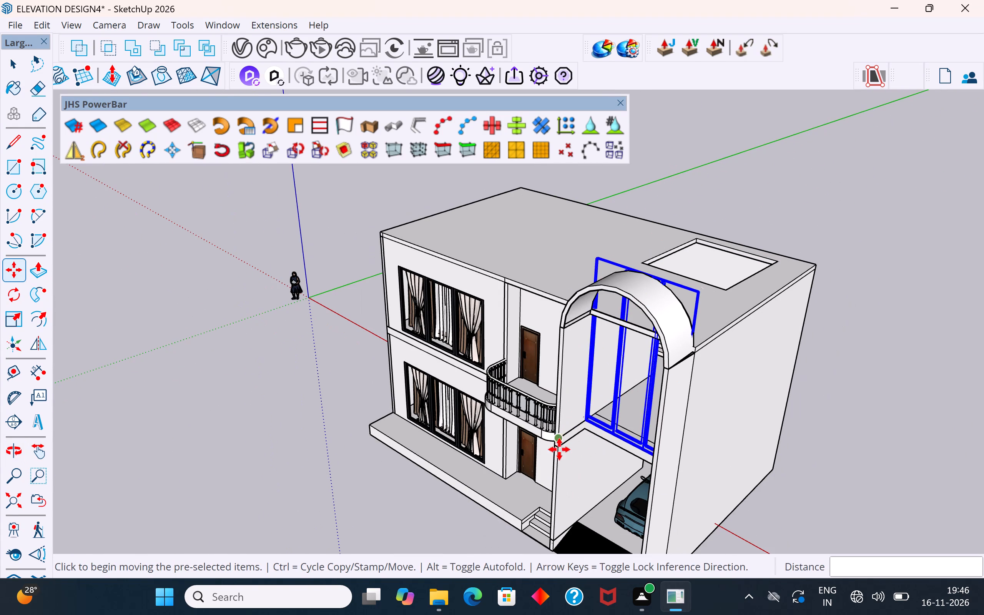
left_click(8, 65)
left_click(111, 358)
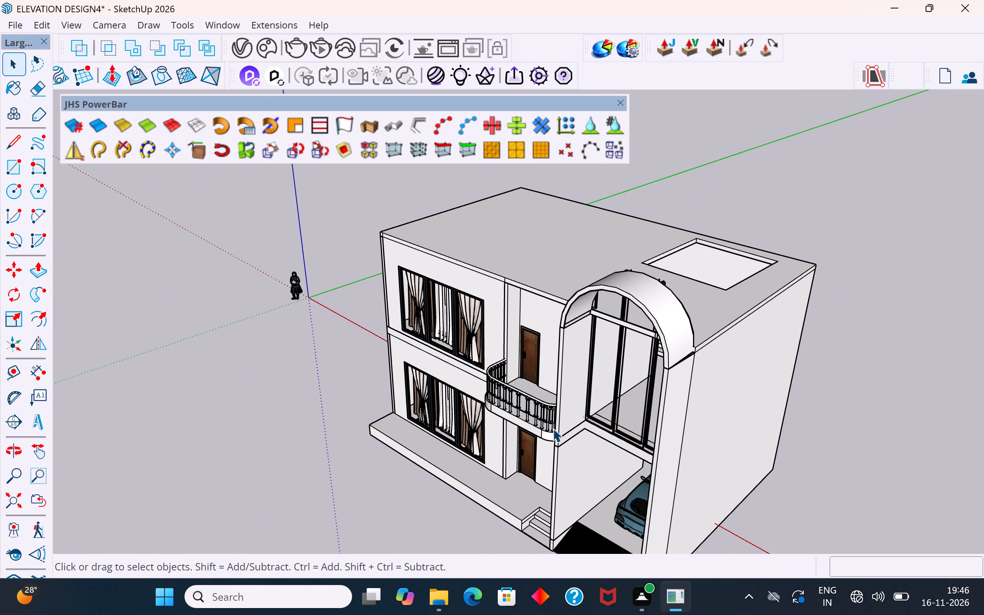
Push/Pull the upper floor slab's front face in the canopy bay 1' further outward and clear the selection.
scroll(604, 401, "up", 8)
middle_click_drag(577, 475, 605, 401)
left_click(606, 385)
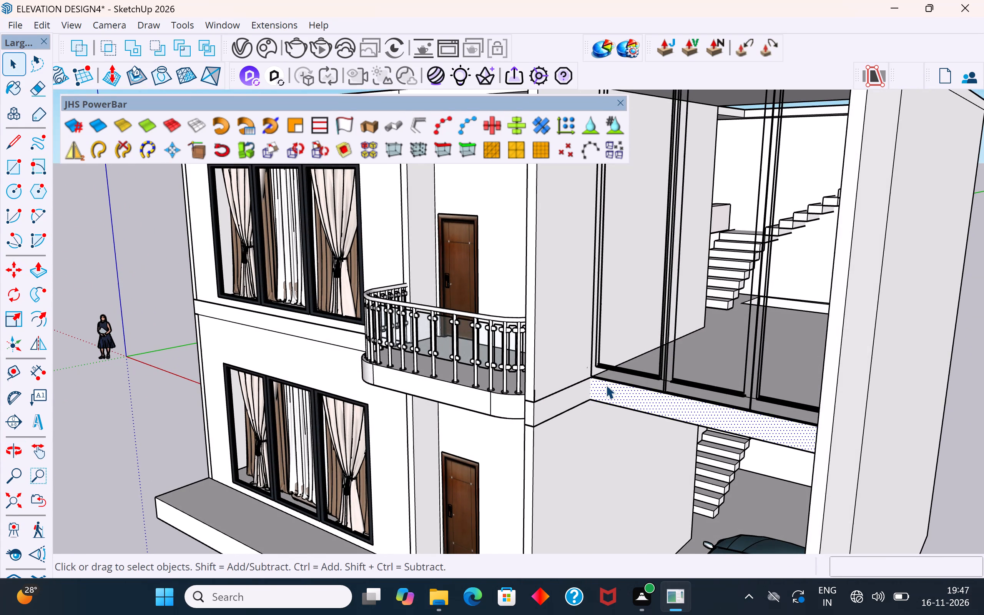
scroll(606, 385, "up", 4)
left_click(37, 266)
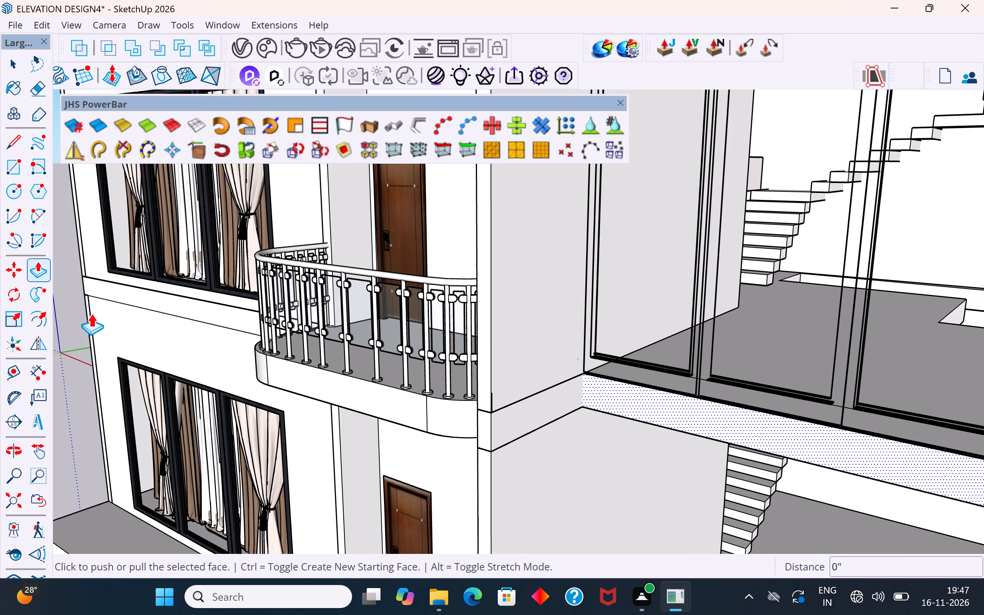
left_click(586, 402)
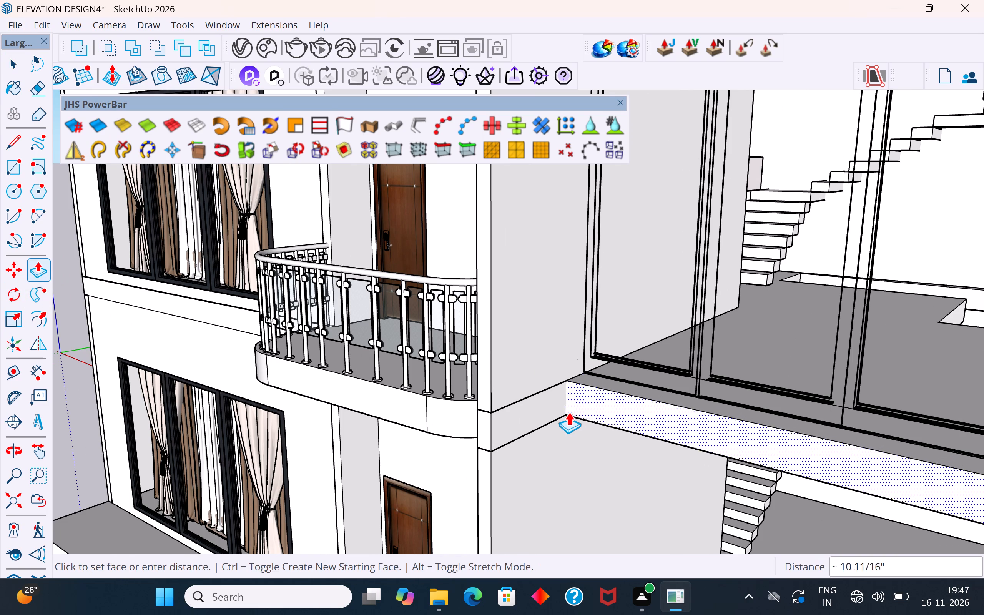
left_click(567, 412)
scroll(567, 412, "down", 10)
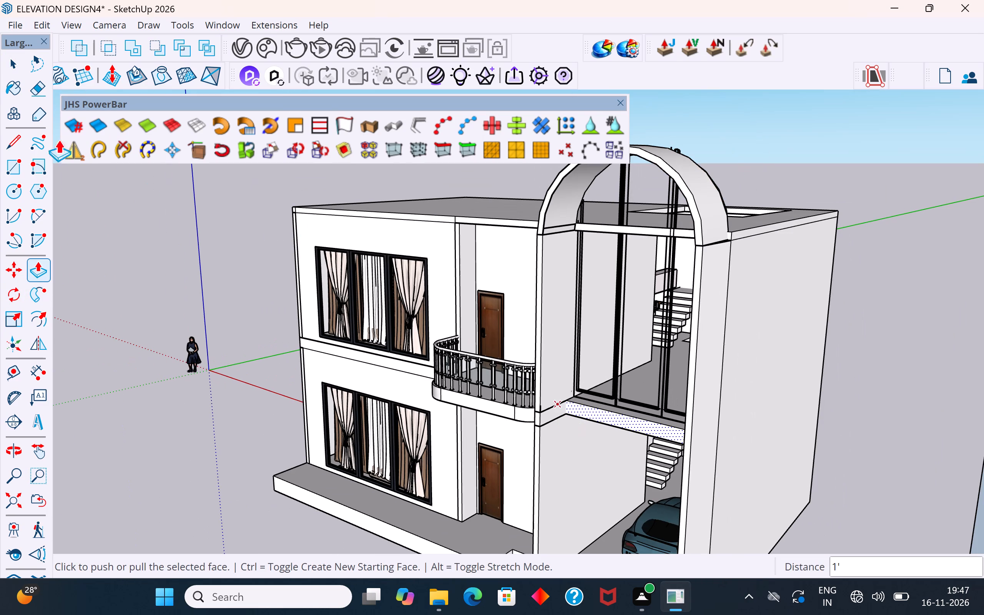
left_click(19, 71)
left_click(164, 278)
Move the window frame about 1' 7/16" forward onto the corner of the slab's front edge and clear the selection.
scroll(577, 401, "up", 4)
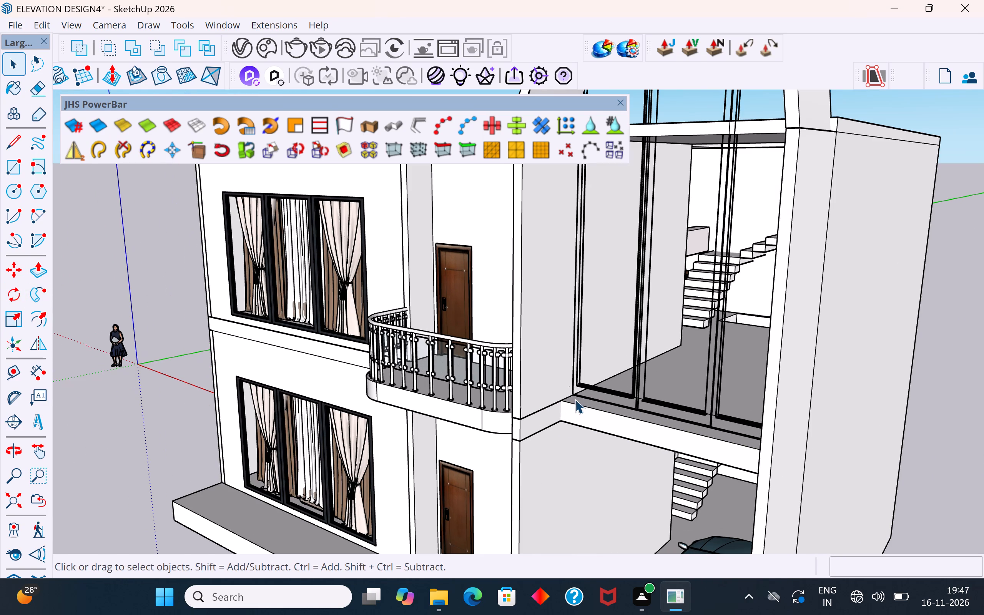
left_click(606, 388)
scroll(592, 394, "up", 8)
key("m")
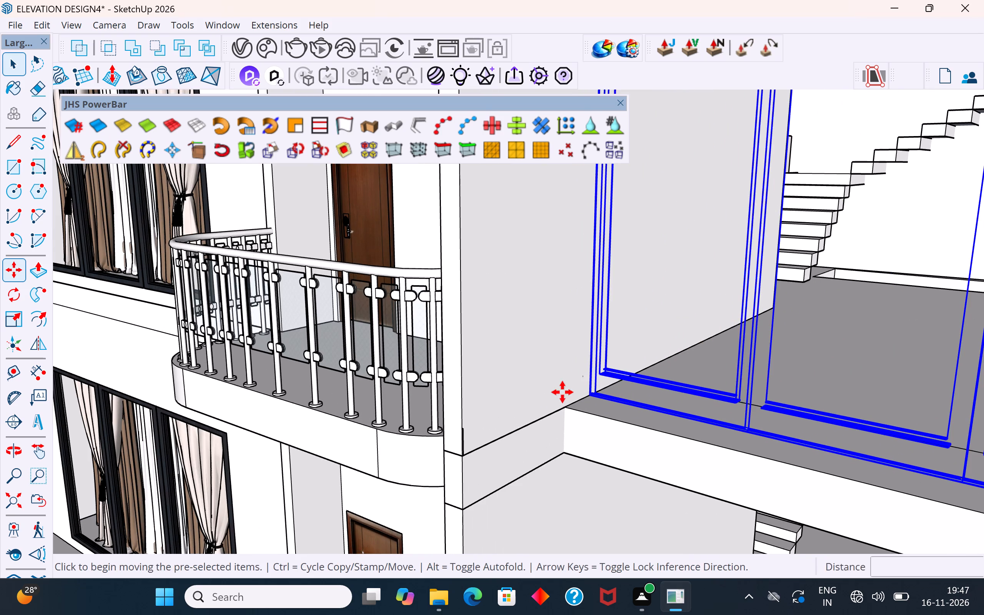
scroll(589, 406, "up", 7)
left_click(591, 383)
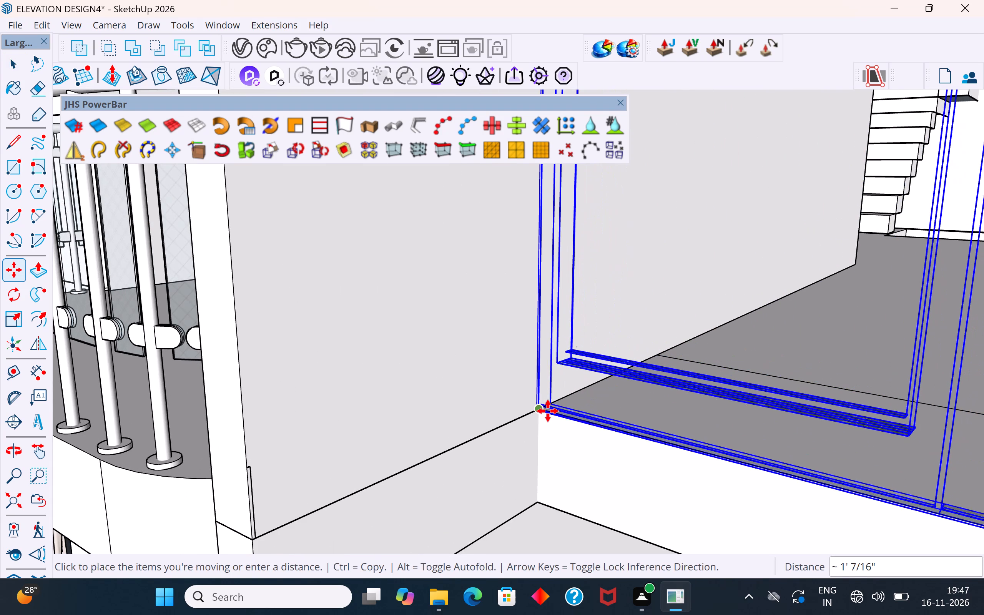
left_click(548, 411)
scroll(562, 447, "down", 20)
scroll(562, 447, "down", 3)
middle_click_drag(579, 448, 667, 462)
left_click(10, 65)
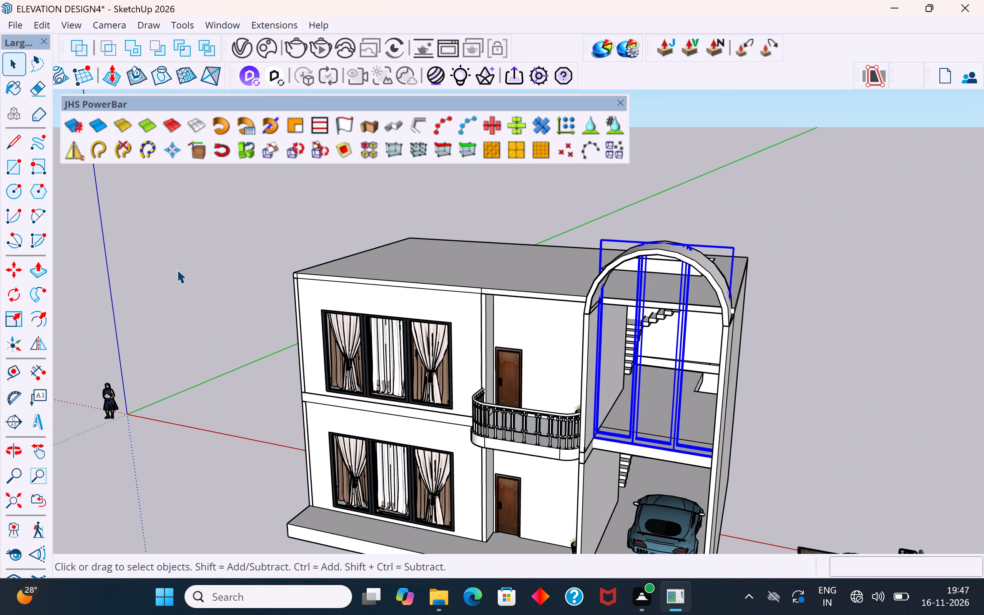
left_click(177, 269)
Examine the window frame's position against the arched canopy from the roof, side and front.
scroll(388, 381, "down", 3)
middle_click_drag(495, 386, 95, 497)
scroll(347, 382, "up", 3)
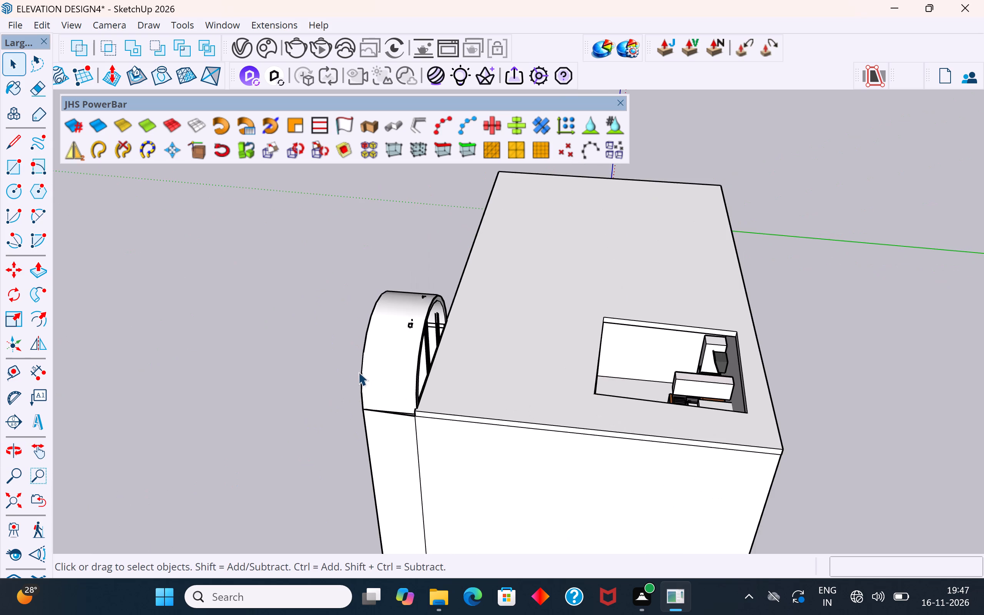
middle_click_drag(377, 372, 400, 368)
middle_click_drag(429, 349, 572, 256)
scroll(502, 357, "up", 2)
middle_click_drag(525, 368, 607, 343)
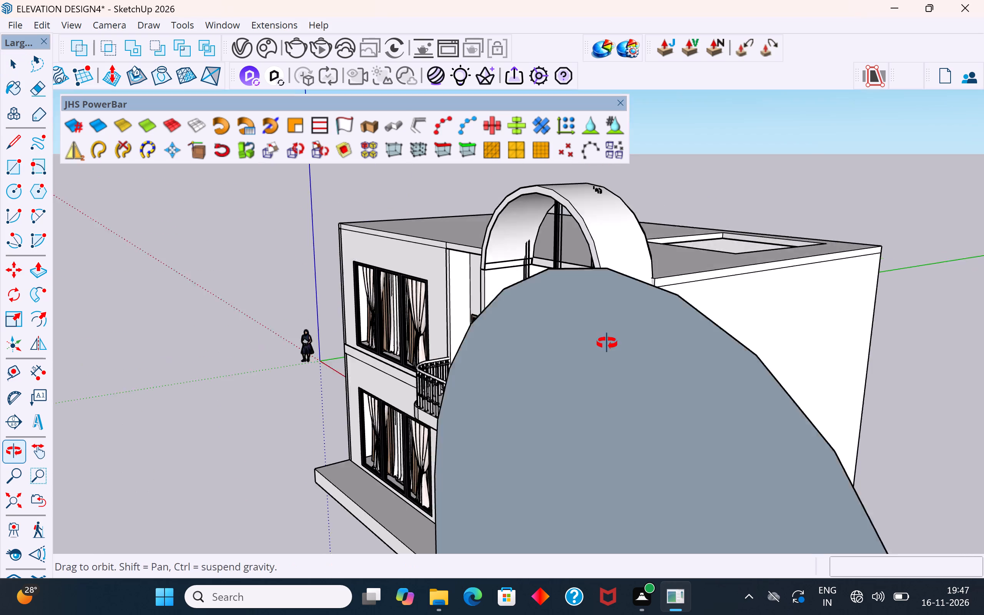
middle_click_drag(607, 343, 613, 342)
scroll(537, 449, "down", 3)
middle_click_drag(526, 423, 711, 397)
scroll(596, 423, "down", 4)
middle_click_drag(619, 416, 660, 362)
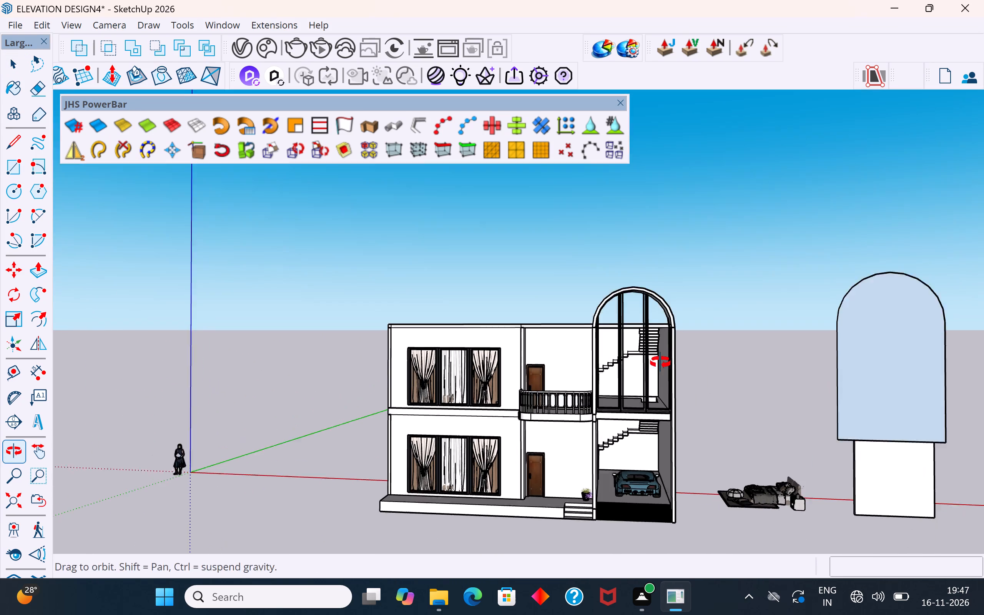
middle_click_drag(660, 362, 661, 360)
scroll(640, 337, "up", 3)
middle_click_drag(651, 345, 649, 423)
scroll(649, 423, "up", 3)
middle_click_drag(649, 423, 646, 467)
scroll(627, 505, "up", 5)
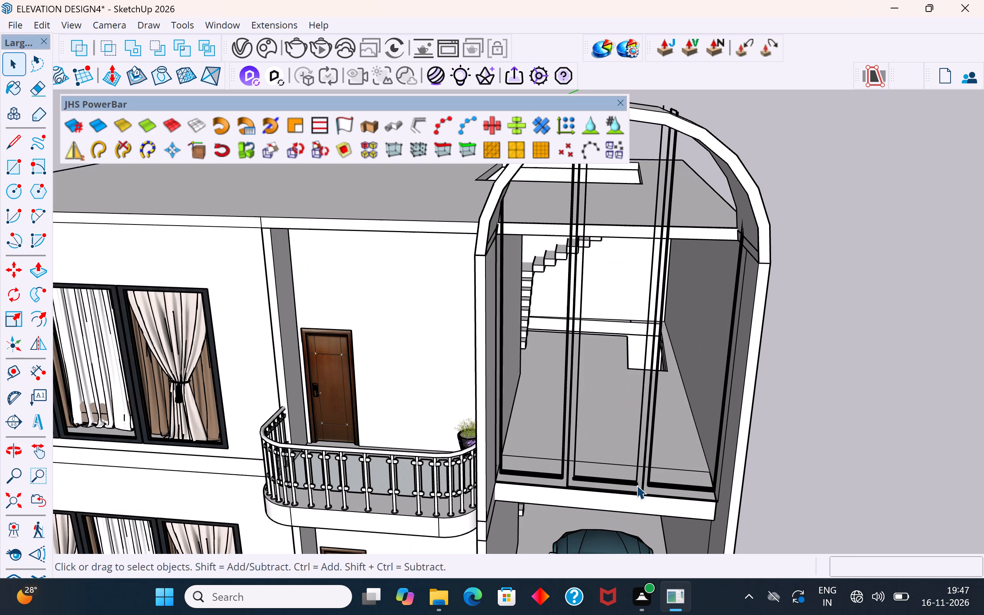
Scale the window frame in the canopy bay about its center to 0.99 in width and 0.98 in height, and clear the selection.
scroll(637, 485, "down", 3)
middle_click_drag(637, 485, 650, 463)
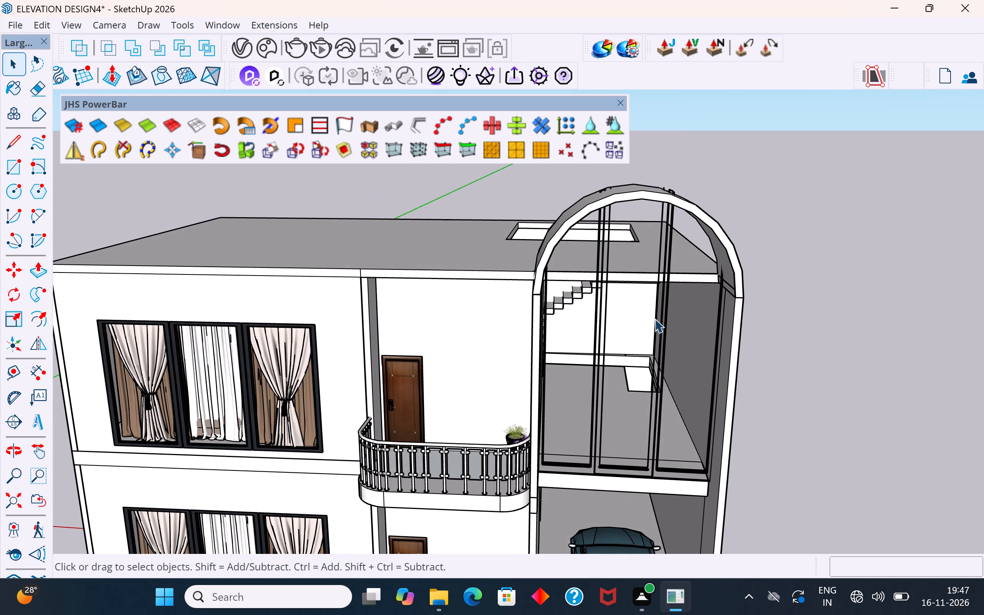
left_click(657, 357)
left_click(647, 465)
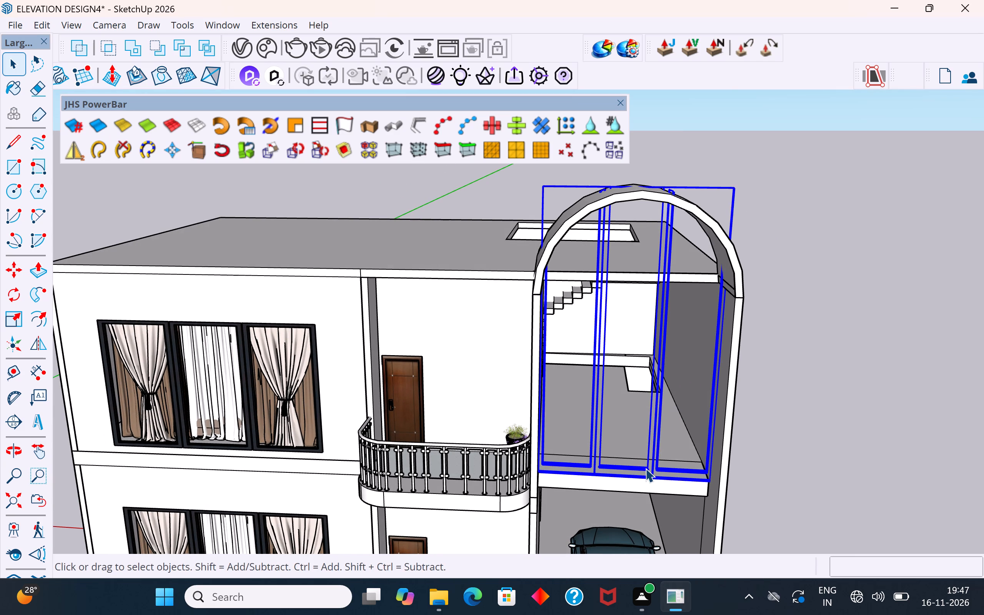
key("s")
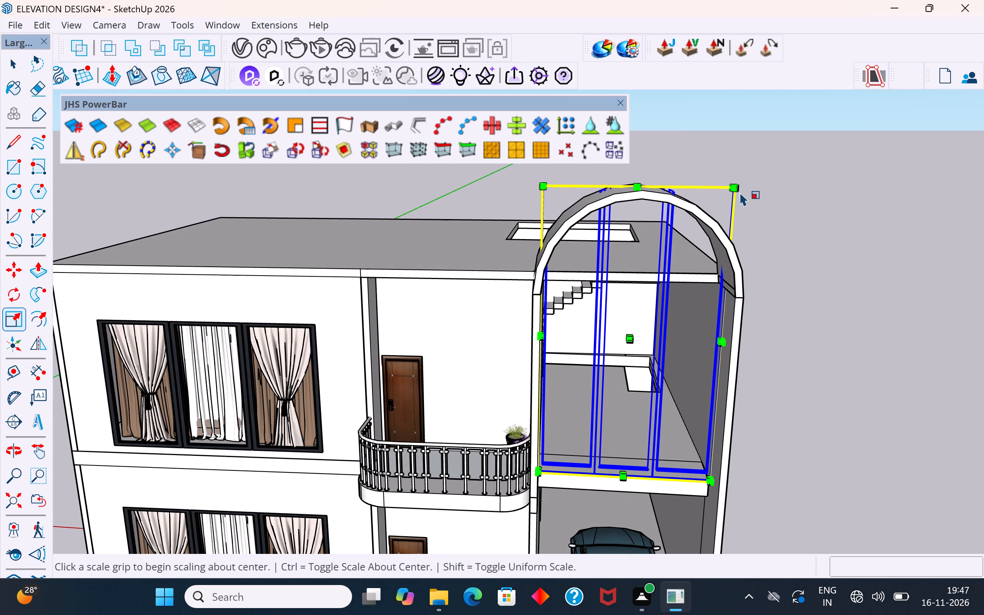
middle_click_drag(683, 243, 637, 314)
scroll(659, 298, "up", 6)
scroll(758, 277, "up", 3)
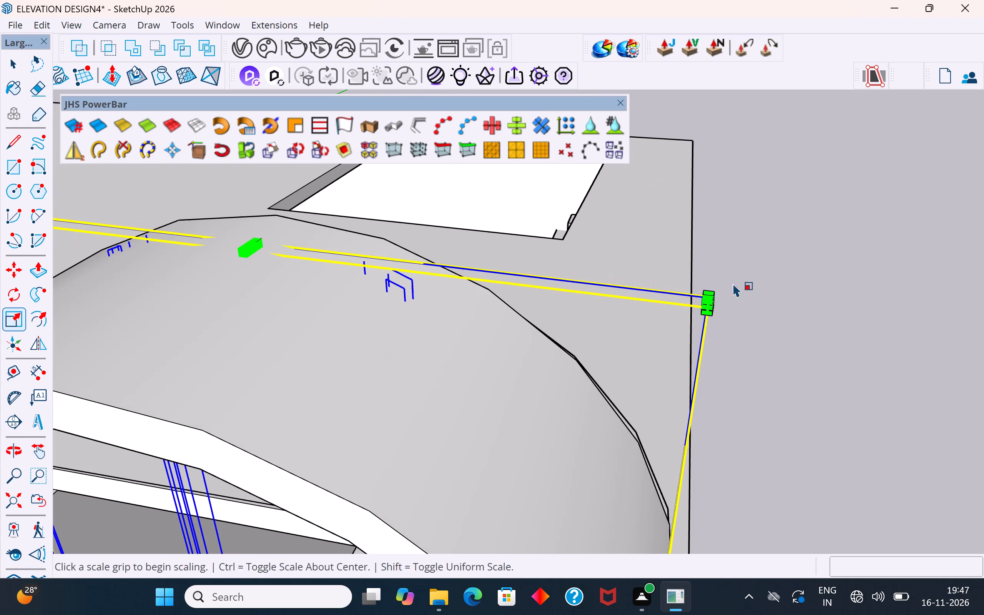
scroll(710, 301, "up", 4)
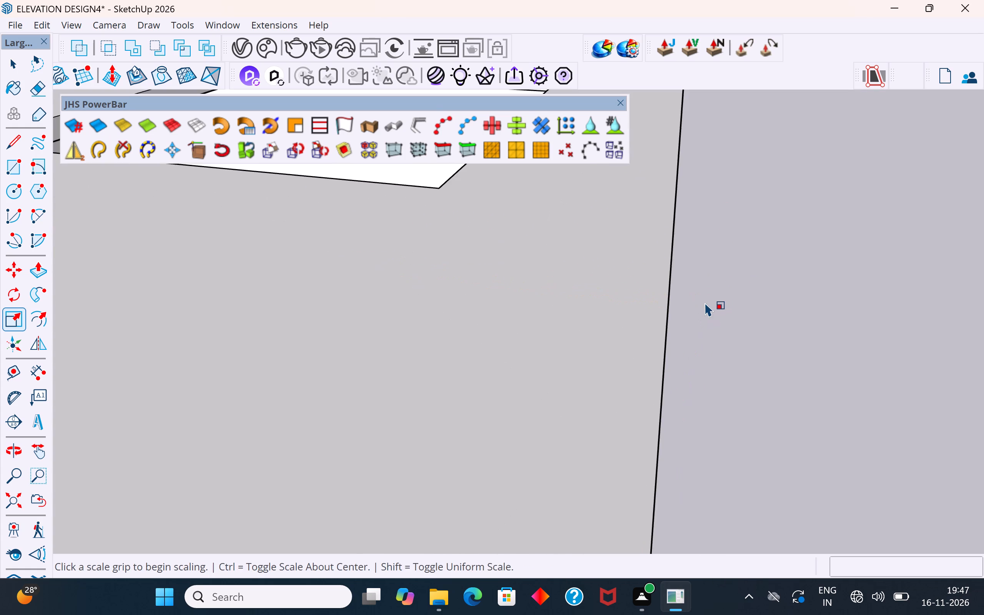
scroll(691, 318, "down", 3)
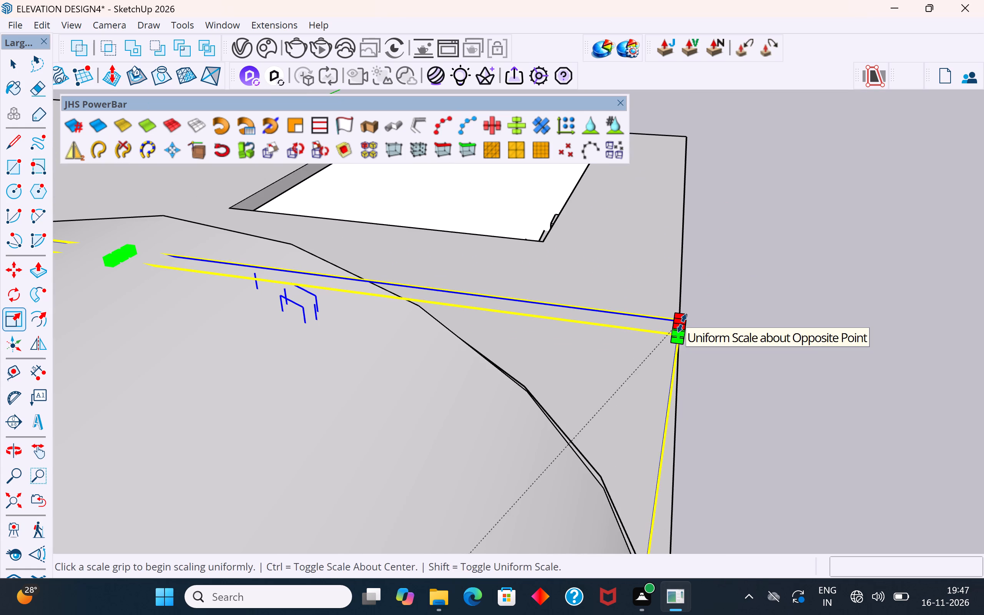
scroll(680, 326, "up", 1)
middle_click_drag(681, 326, 724, 326)
scroll(428, 429, "down", 5)
middle_click_drag(429, 429, 456, 420)
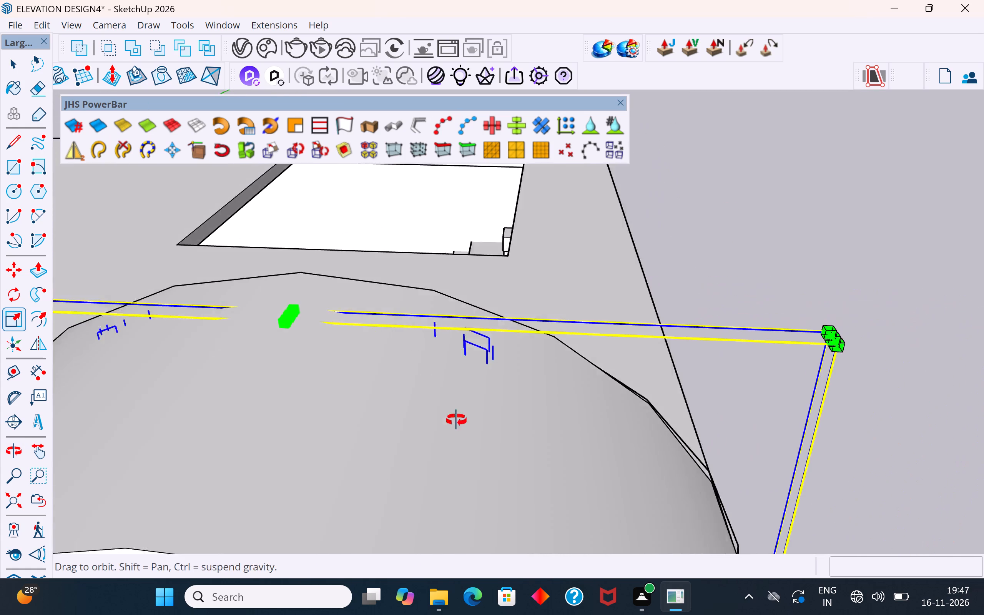
middle_click_drag(456, 420, 573, 366)
scroll(797, 269, "up", 3)
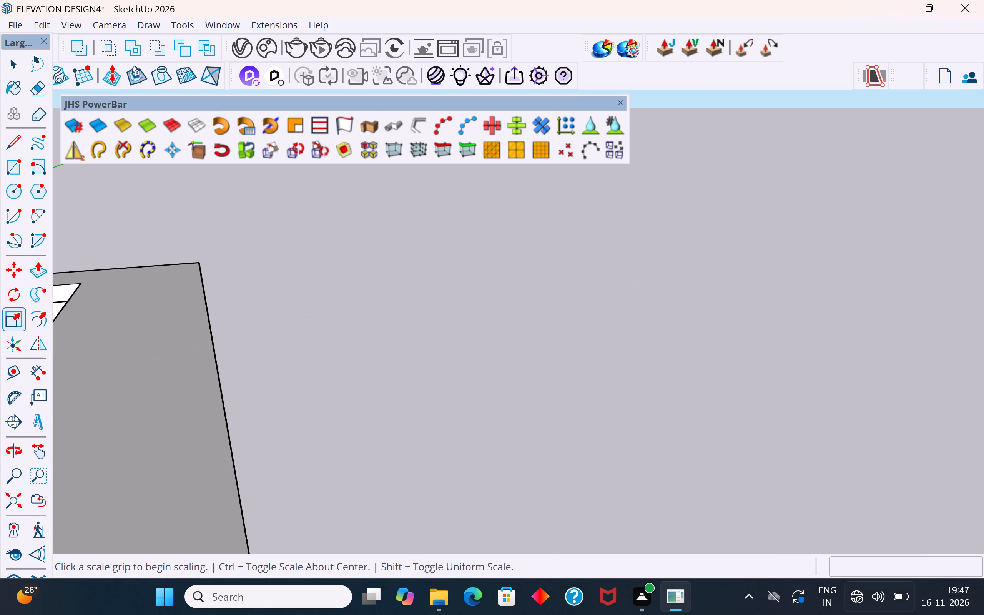
scroll(813, 372, "down", 4)
scroll(795, 370, "up", 3)
scroll(683, 314, "down", 2)
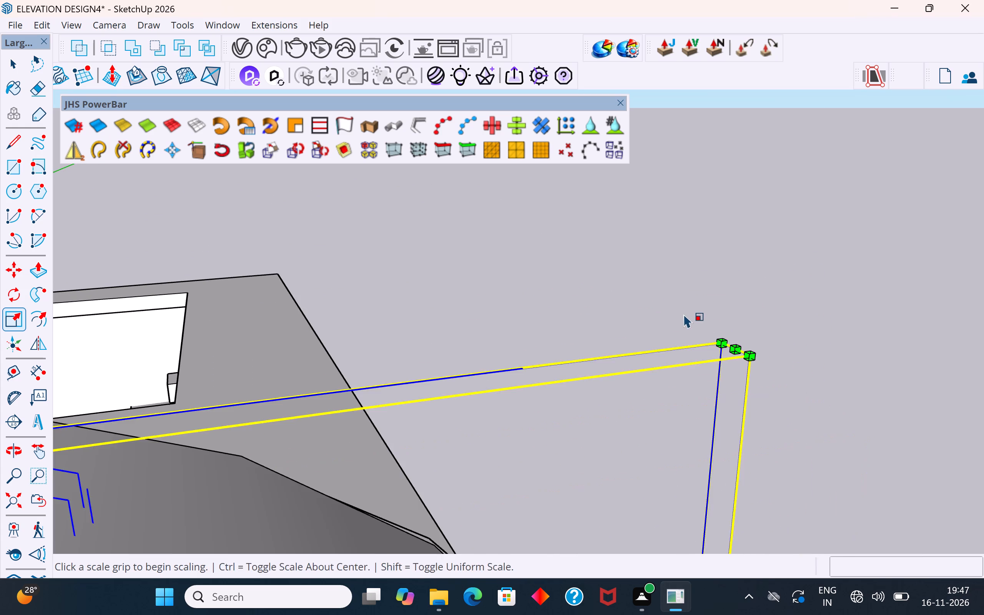
scroll(717, 334, "up", 4)
scroll(717, 334, "down", 1)
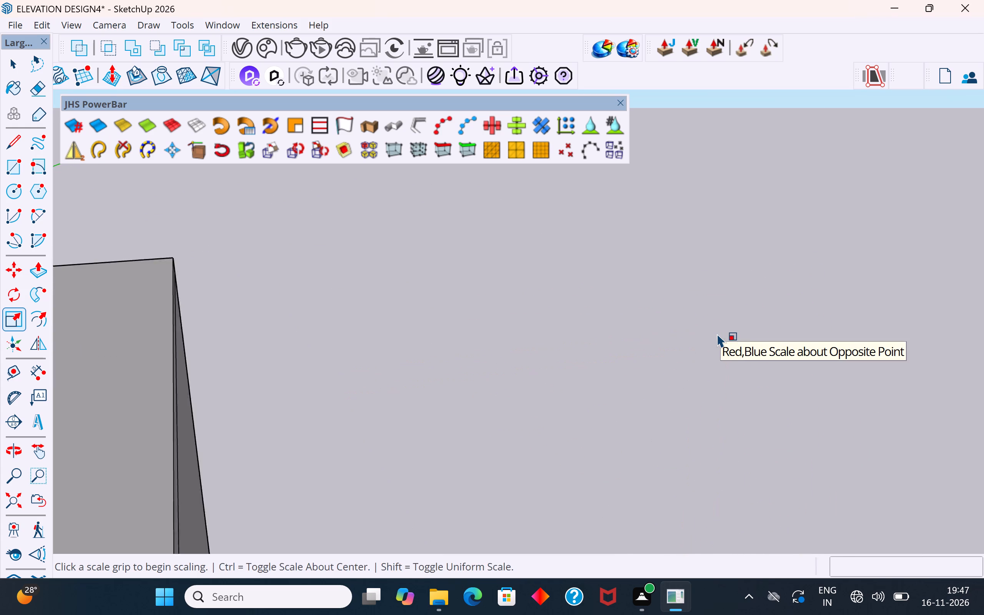
scroll(717, 334, "down", 3)
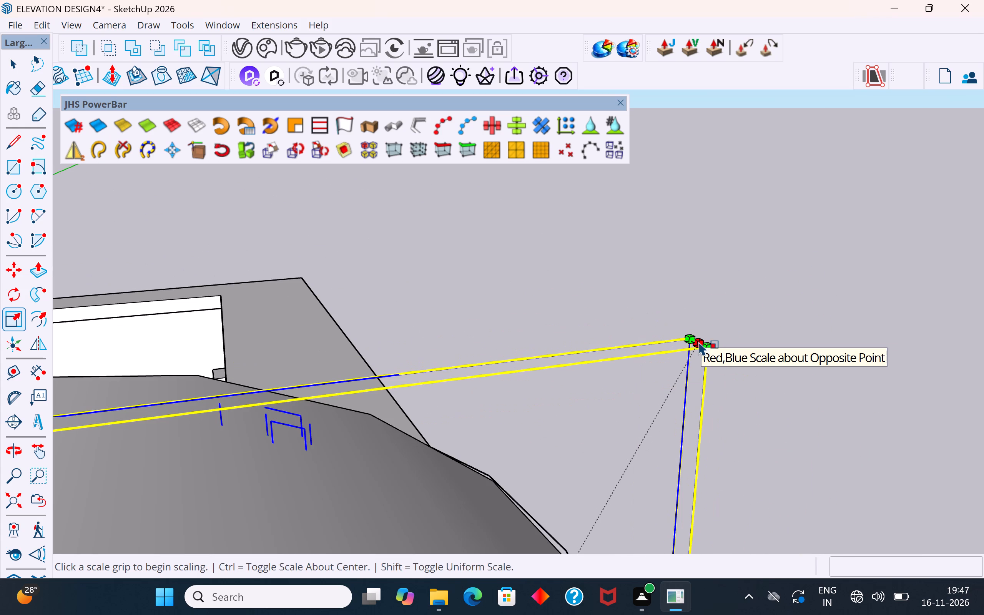
left_click_drag(700, 341, 696, 356, "ctrl")
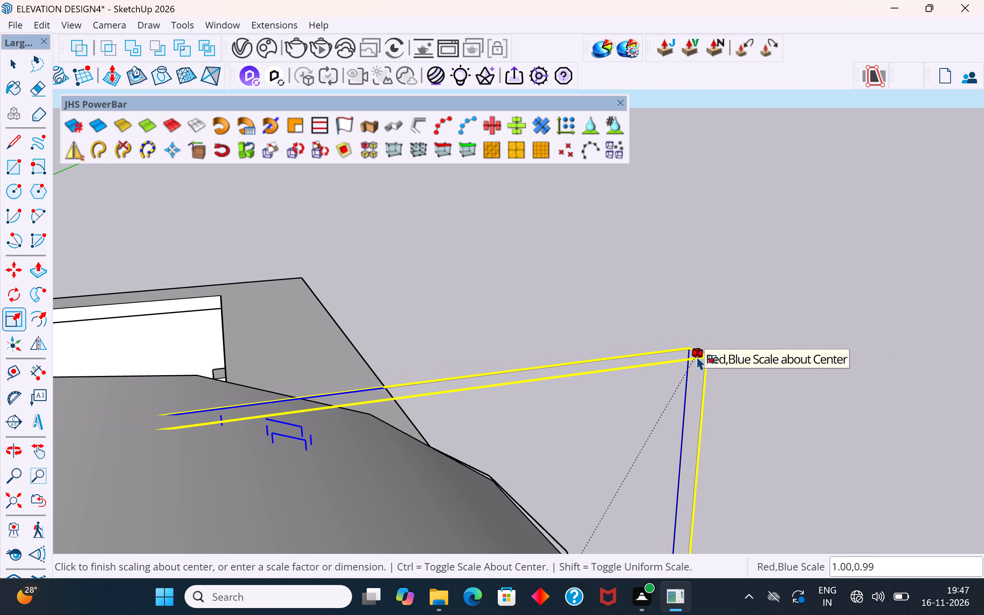
left_click_drag(696, 356, 694, 359, "ctrl")
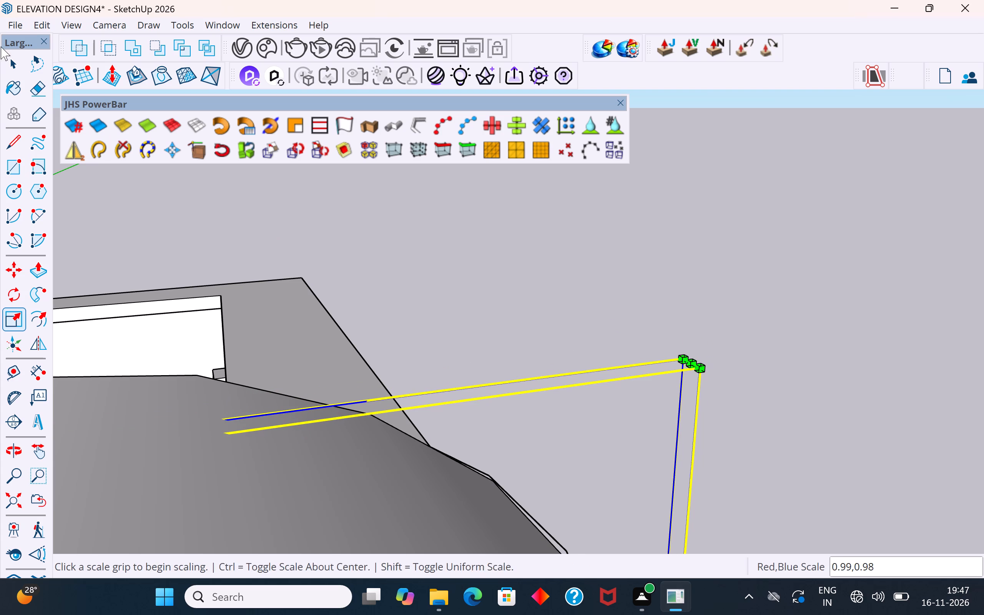
left_click(12, 65)
left_click(266, 228)
scroll(478, 312, "down", 10)
middle_click_drag(482, 351, 465, 293)
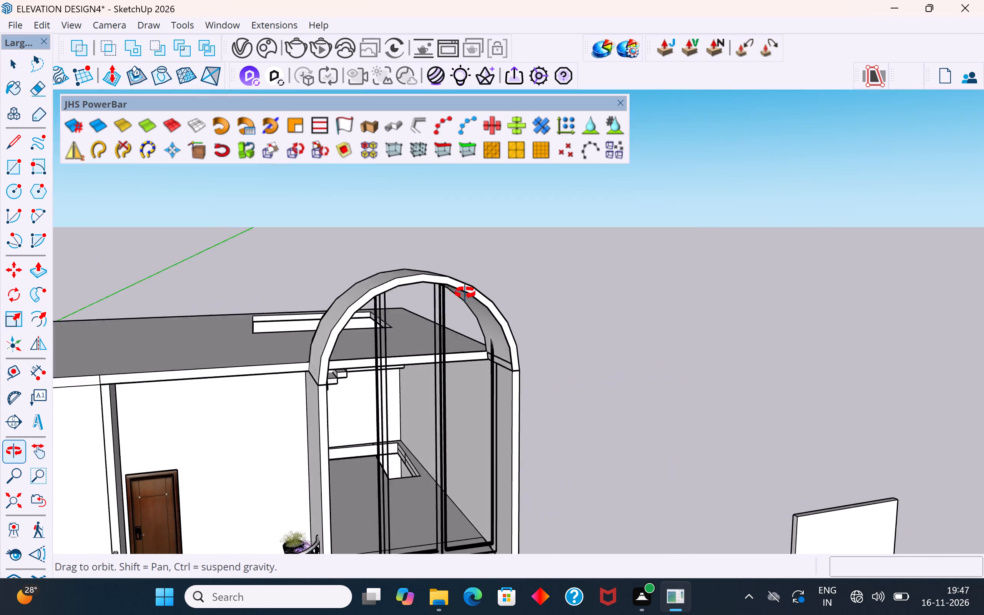
middle_click_drag(465, 293, 428, 324)
left_click(637, 295)
Paint the freestanding arched face beside the house with the first translucent blue material from the Glass collection.
scroll(582, 333, "down", 6)
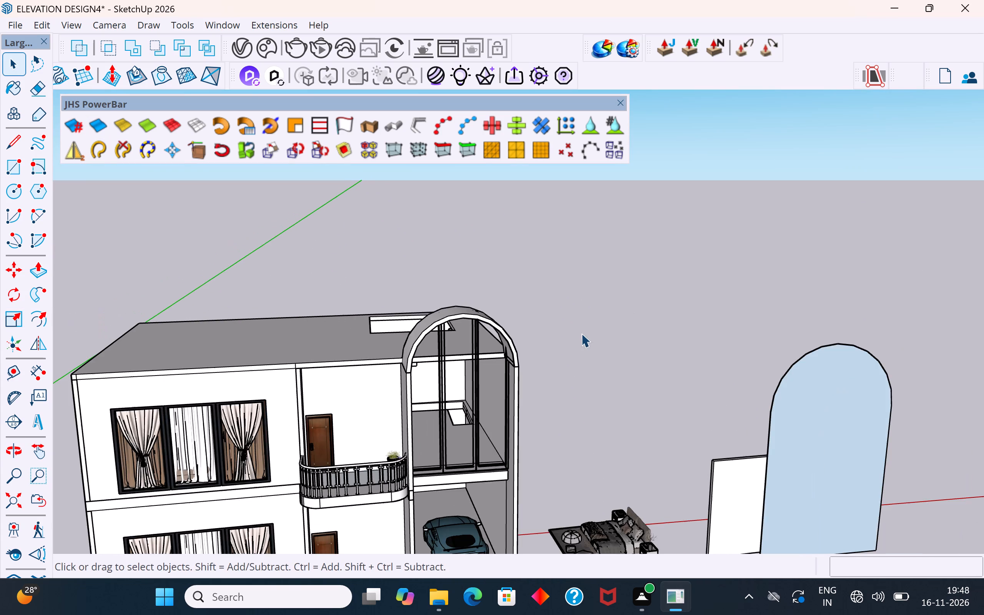
scroll(480, 472, "up", 4)
scroll(621, 337, "down", 4)
scroll(605, 399, "down", 3)
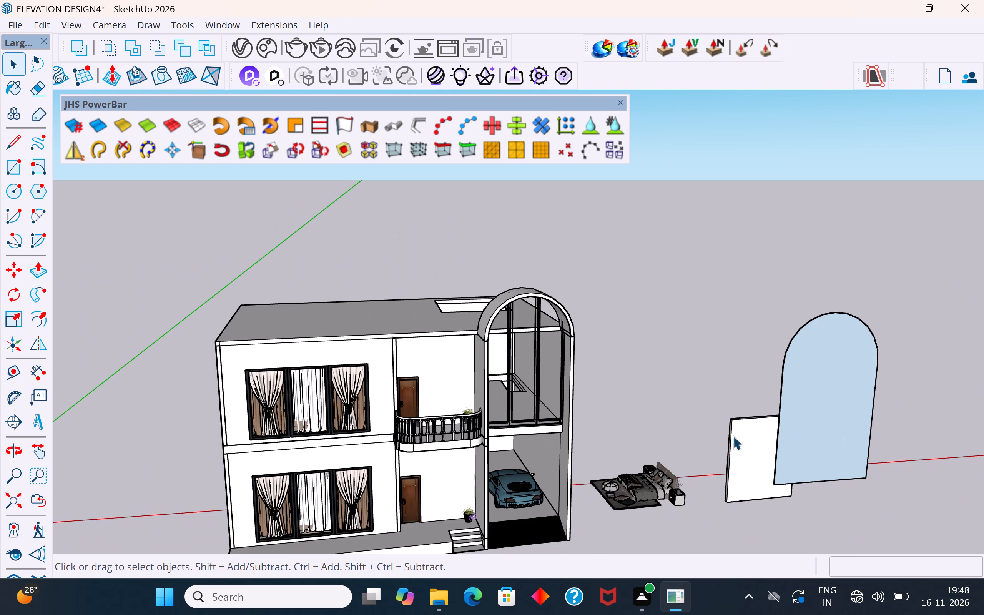
left_click(830, 438)
scroll(773, 440, "up", 1)
middle_click_drag(834, 435, 402, 457)
scroll(576, 367, "down", 2)
middle_click_drag(407, 423, 692, 405)
scroll(718, 379, "down", 4)
middle_click_drag(726, 380, 790, 367)
scroll(790, 365, "up", 3)
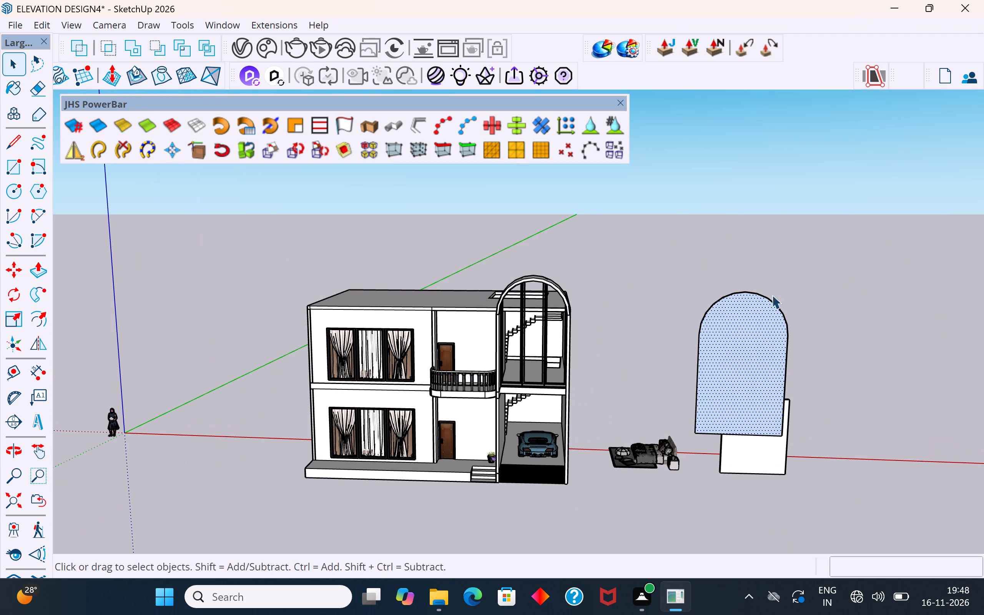
left_click(223, 24)
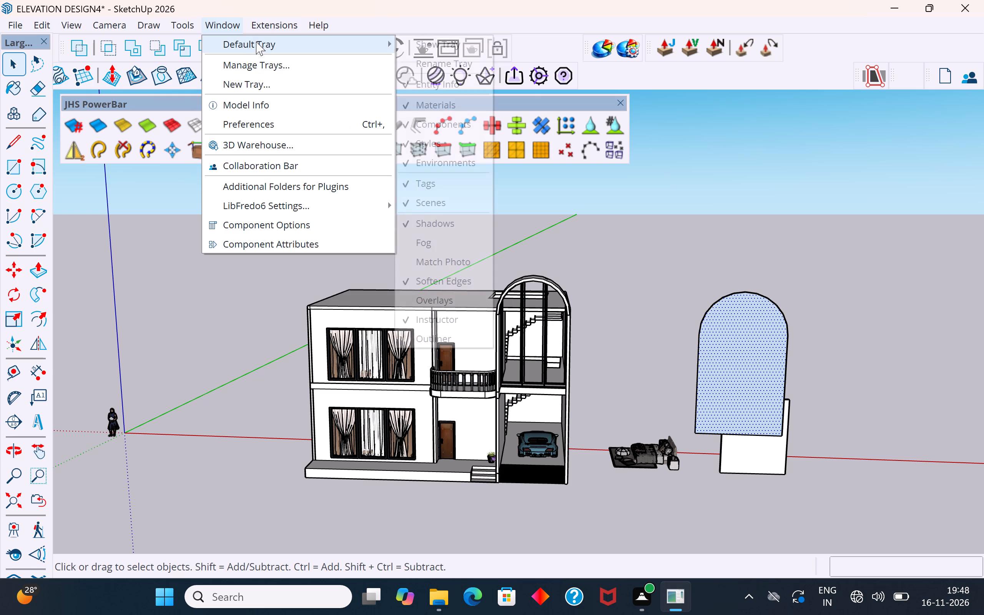
left_click(256, 42)
left_click(449, 51)
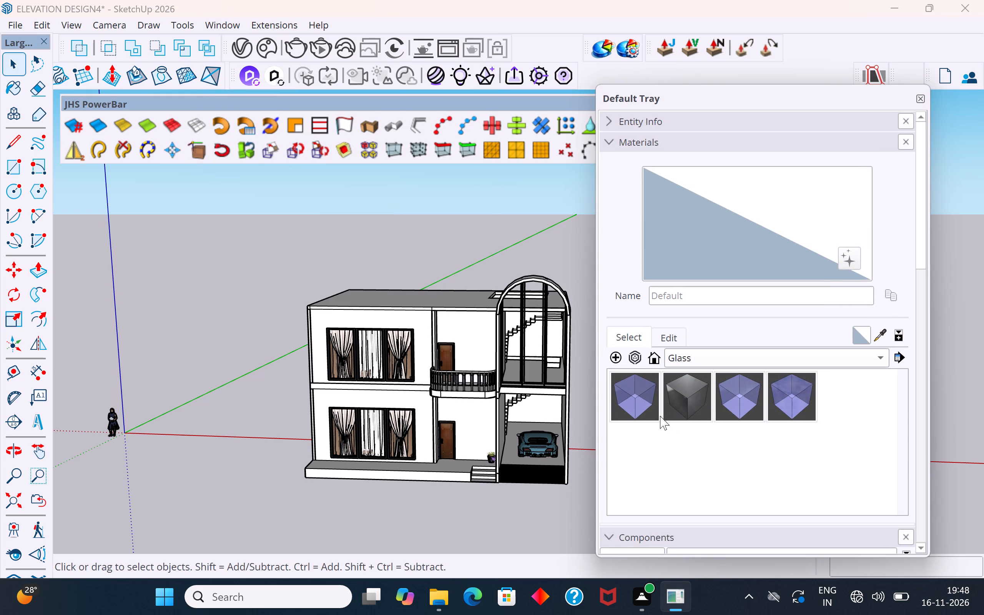
left_click(642, 400)
left_click_drag(786, 103, 924, 578)
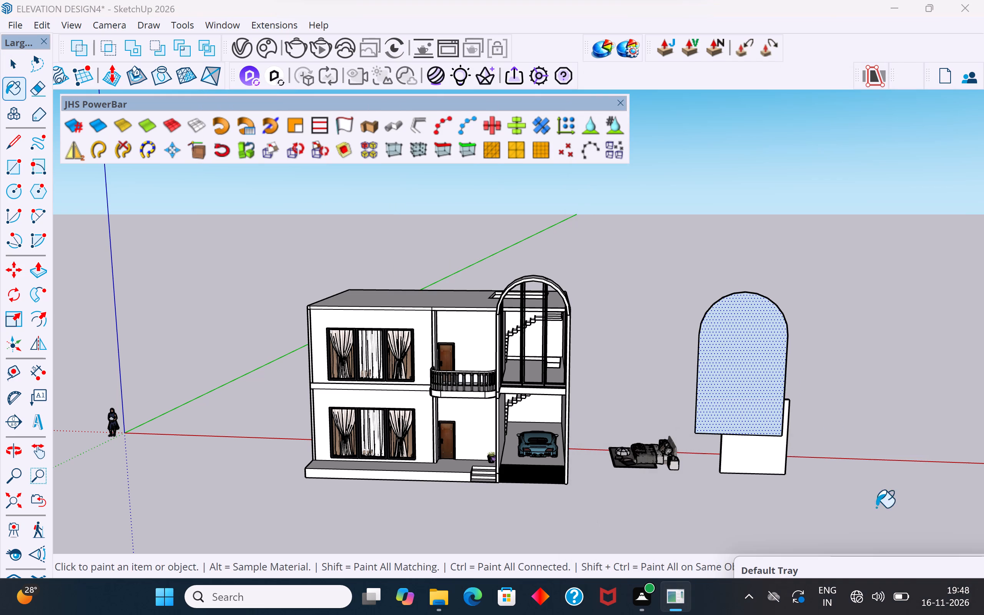
left_click(716, 343)
left_click(8, 65)
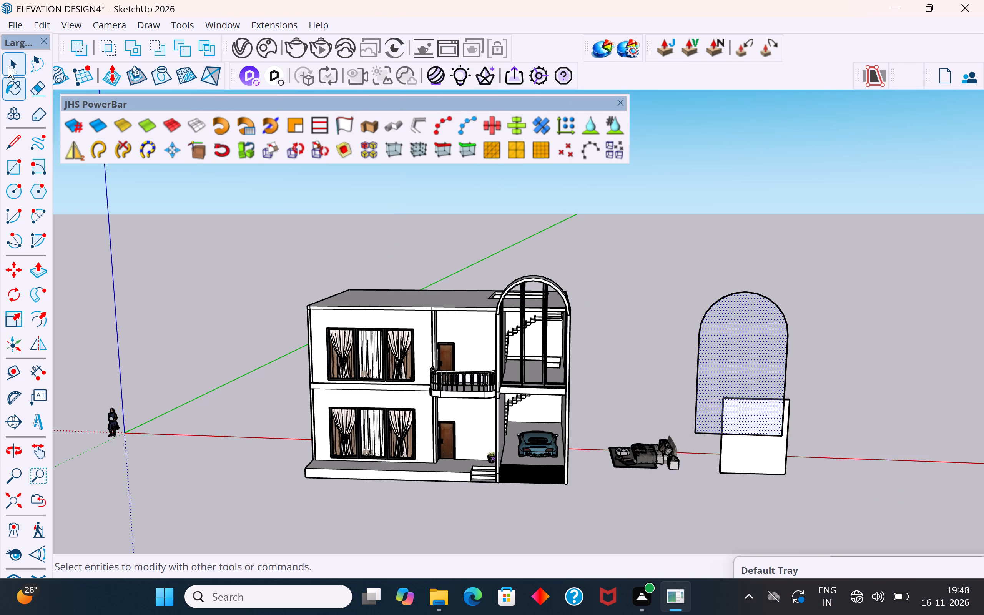
Select the freestanding arched glass face with all its edges and make it a group.
left_click(210, 256)
scroll(710, 407, "down", 4)
left_click(758, 345)
scroll(772, 393, "up", 3)
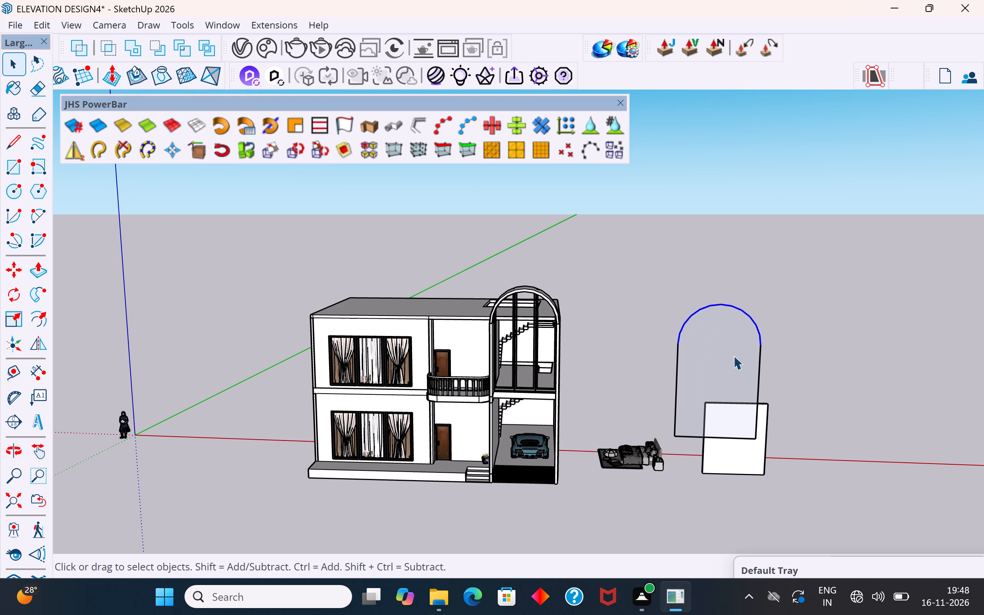
left_click(733, 356)
scroll(733, 371, "up", 1)
right_click(739, 347)
triple_click(721, 337)
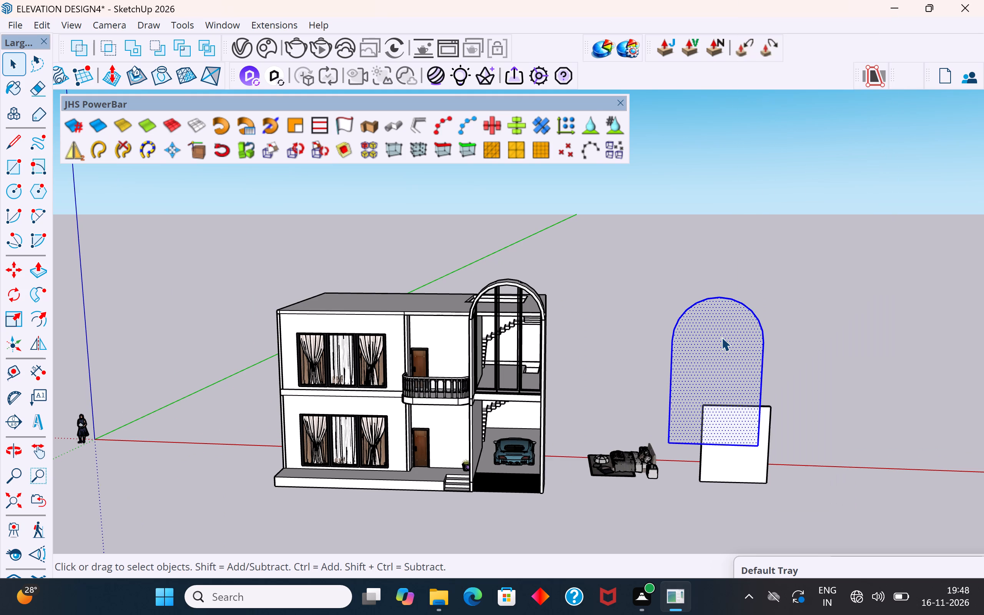
right_click(721, 337)
left_click(647, 146)
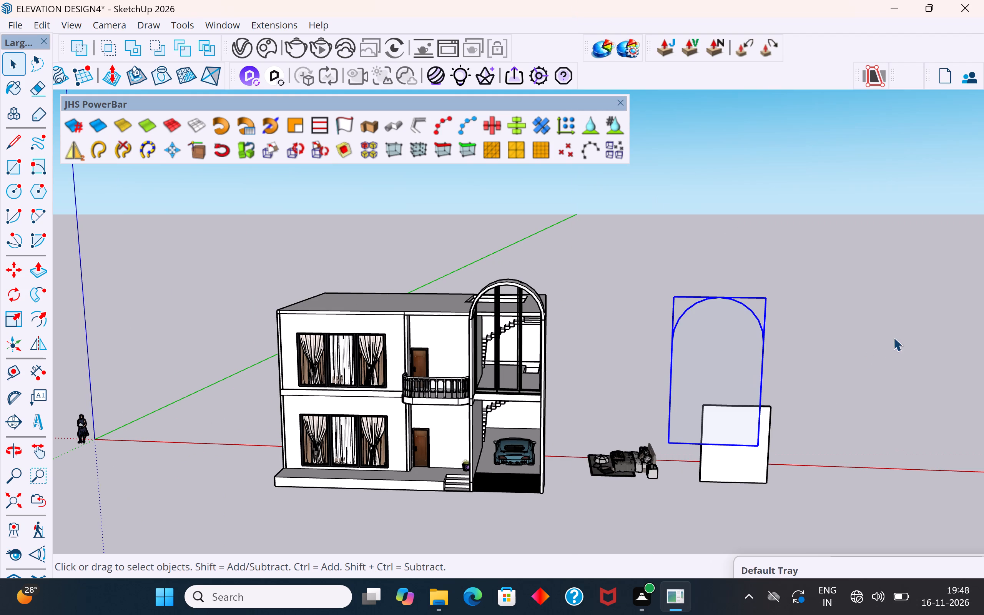
Move the arched glass panel by its lower right corner onto the window frame's inner lower right corner in the canopy bay, and clear the selection.
middle_click_drag(849, 454, 641, 516)
key("m")
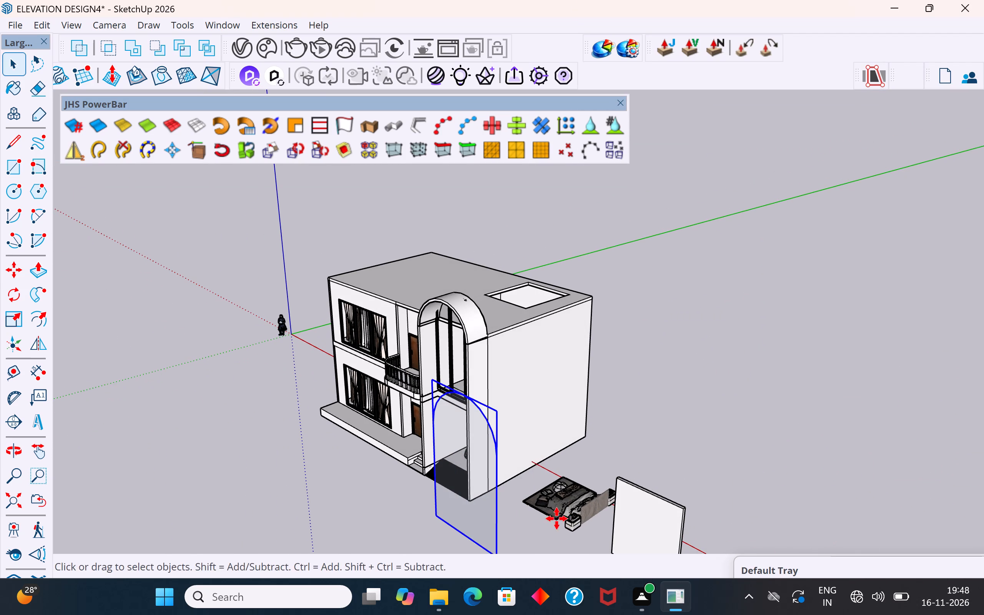
scroll(552, 311, "down", 3)
scroll(507, 478, "up", 3)
left_click(521, 477)
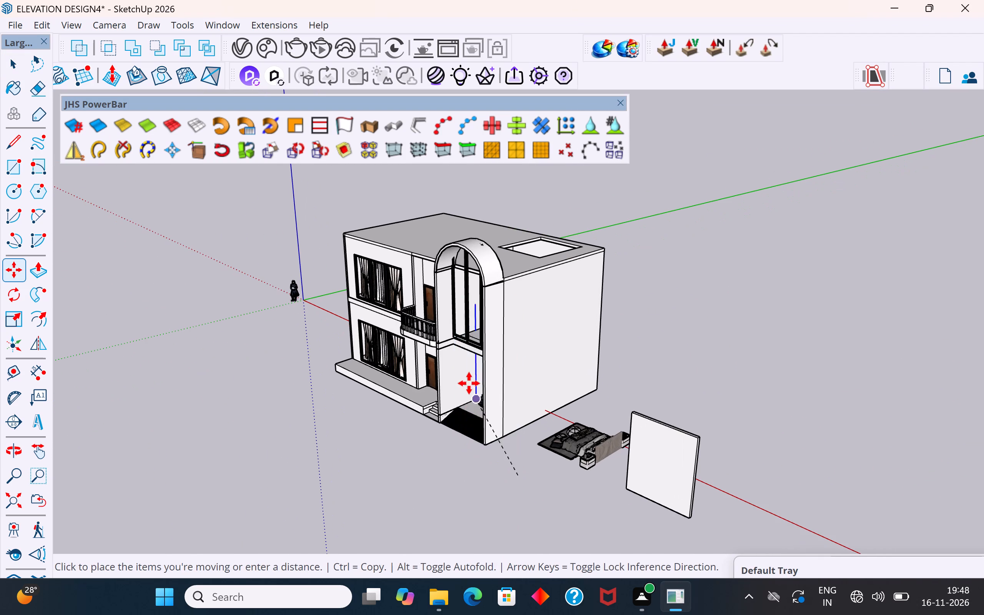
scroll(469, 381, "up", 4)
scroll(467, 342, "up", 3)
middle_click_drag(470, 324, 795, 389)
scroll(708, 329, "up", 3)
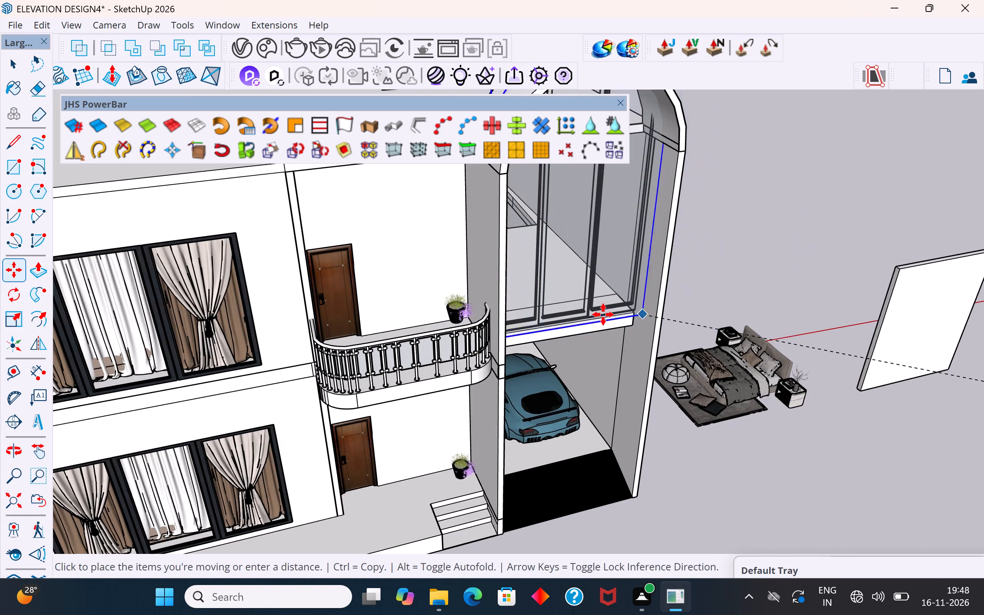
scroll(603, 314, "up", 7)
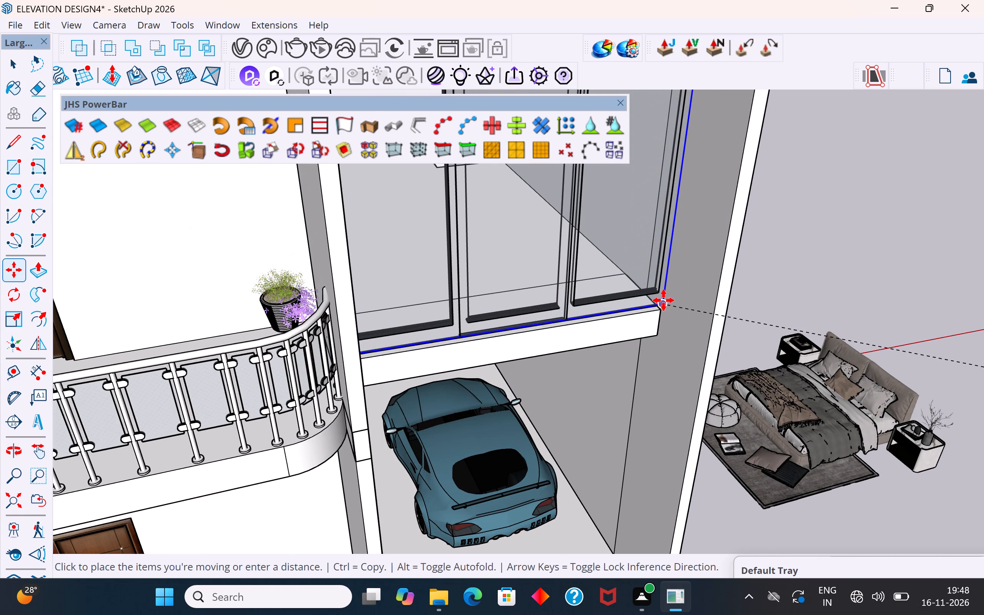
scroll(660, 294, "up", 9)
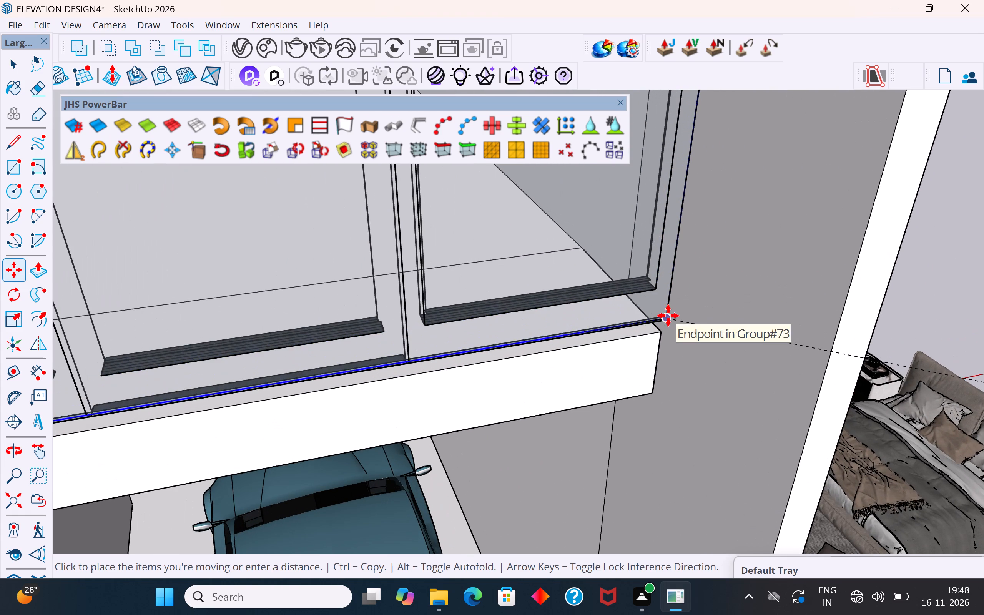
left_click(654, 290)
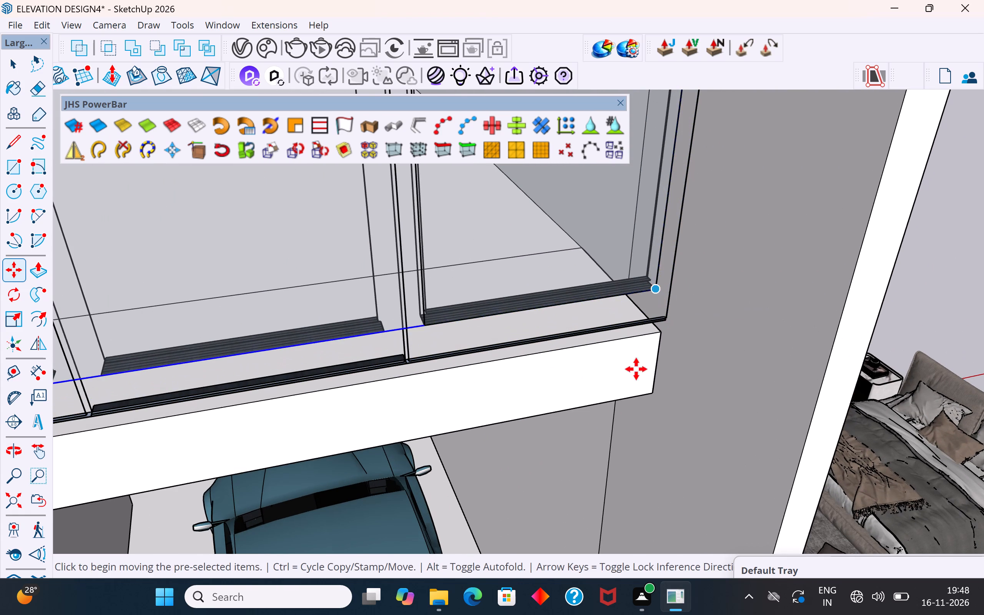
scroll(591, 435, "down", 12)
middle_click_drag(604, 400, 585, 330)
scroll(586, 457, "down", 11)
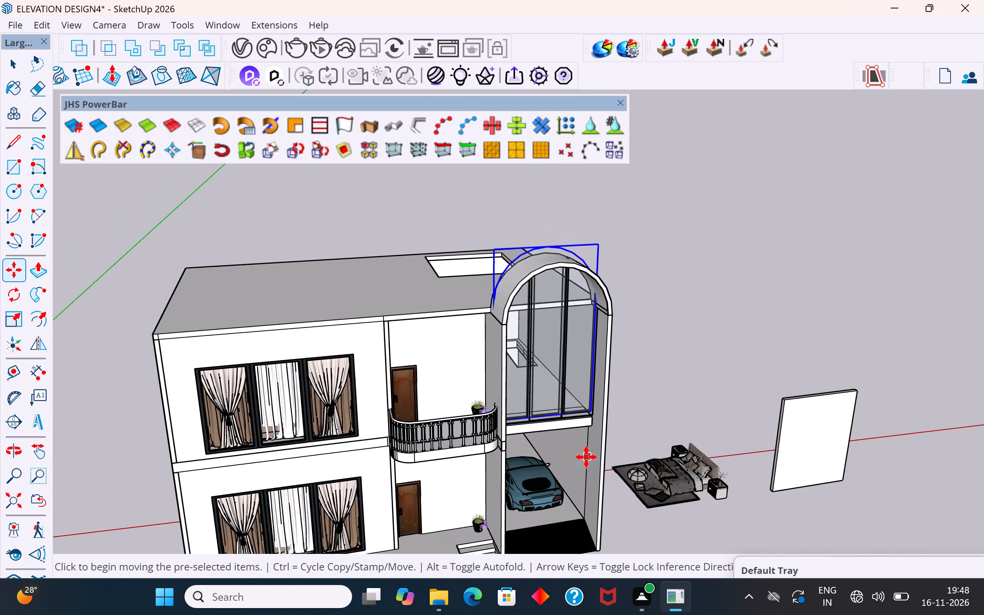
middle_click_drag(586, 457, 574, 408)
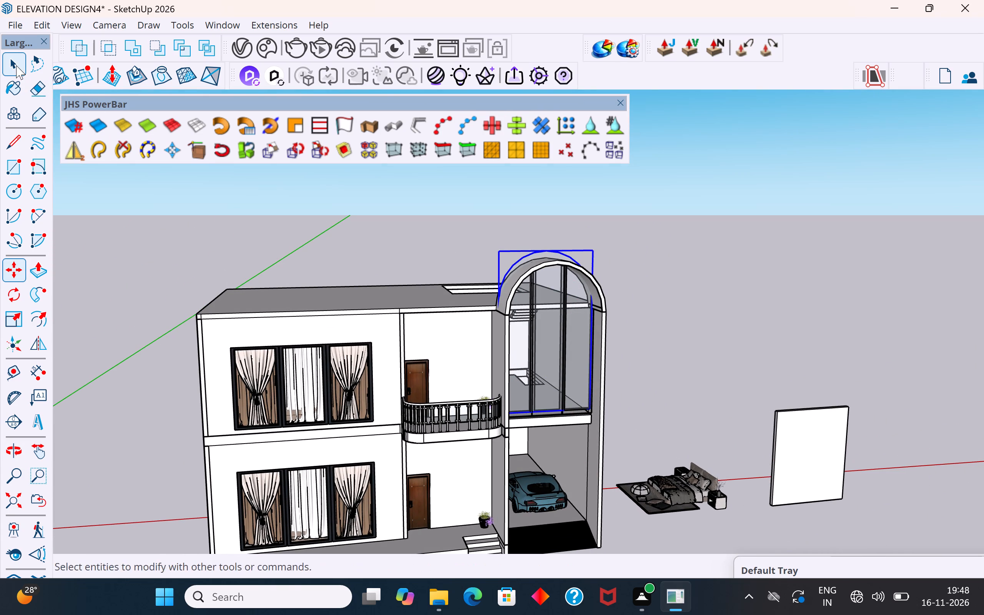
left_click(16, 65)
left_click(128, 211)
Lower the arched glass panel along the blue axis so its top sits just under the canopy's arch.
scroll(540, 228, "up", 3)
middle_click_drag(544, 241, 439, 262)
scroll(499, 306, "up", 1)
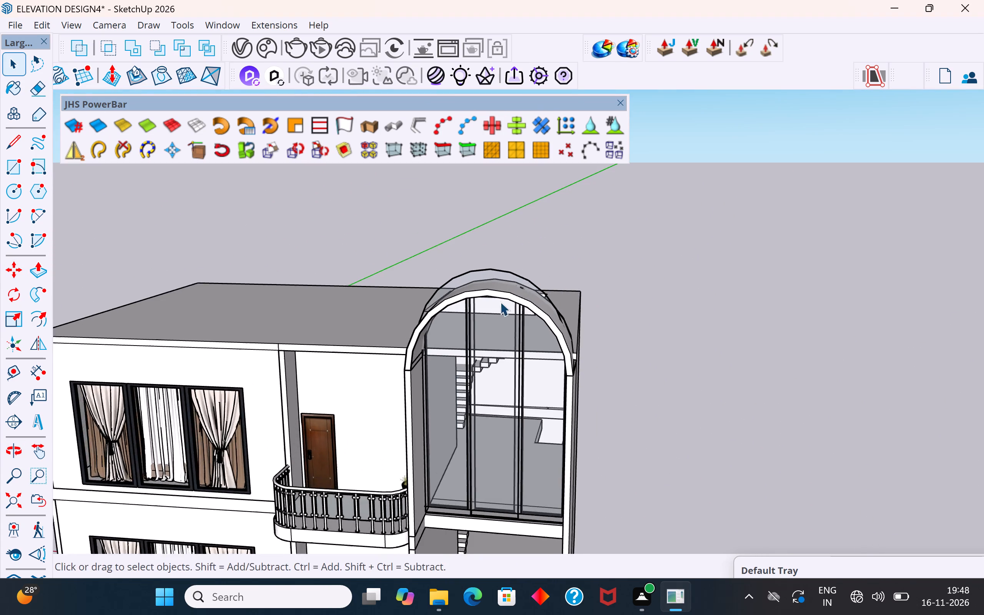
scroll(500, 302, "up", 3)
middle_click_drag(510, 270, 918, 412)
middle_click_drag(668, 425, 939, 334)
scroll(736, 310, "down", 3)
middle_click_drag(721, 289, 921, 328)
scroll(666, 211, "up", 4)
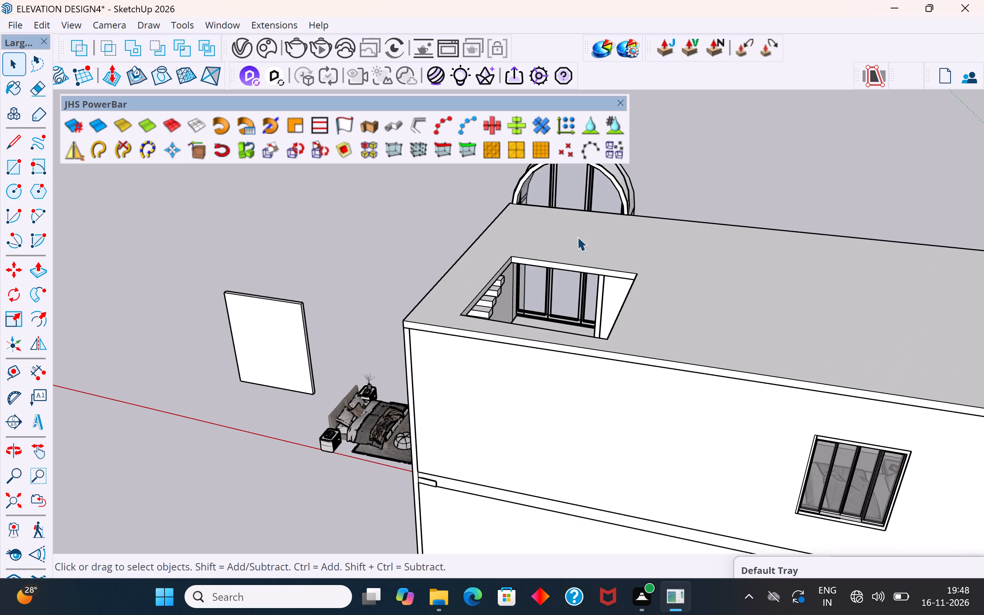
scroll(662, 372, "down", 5)
scroll(587, 246, "up", 4)
middle_click_drag(589, 230, 637, 241)
scroll(600, 183, "up", 7)
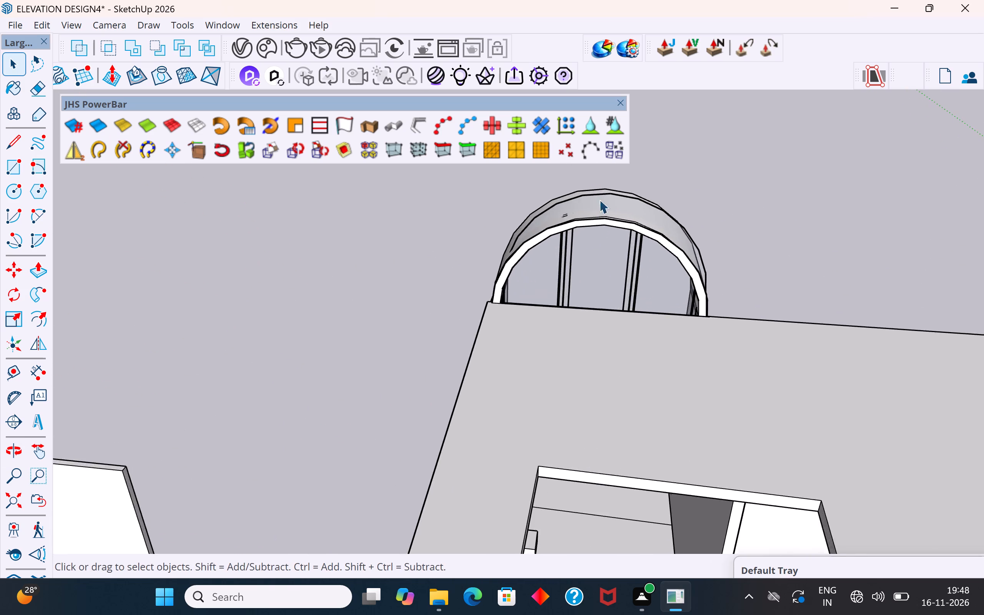
middle_click_drag(603, 223, 746, 141)
scroll(572, 186, "up", 2)
left_click(642, 160)
scroll(647, 391, "down", 3)
middle_click_drag(663, 268, 507, 306)
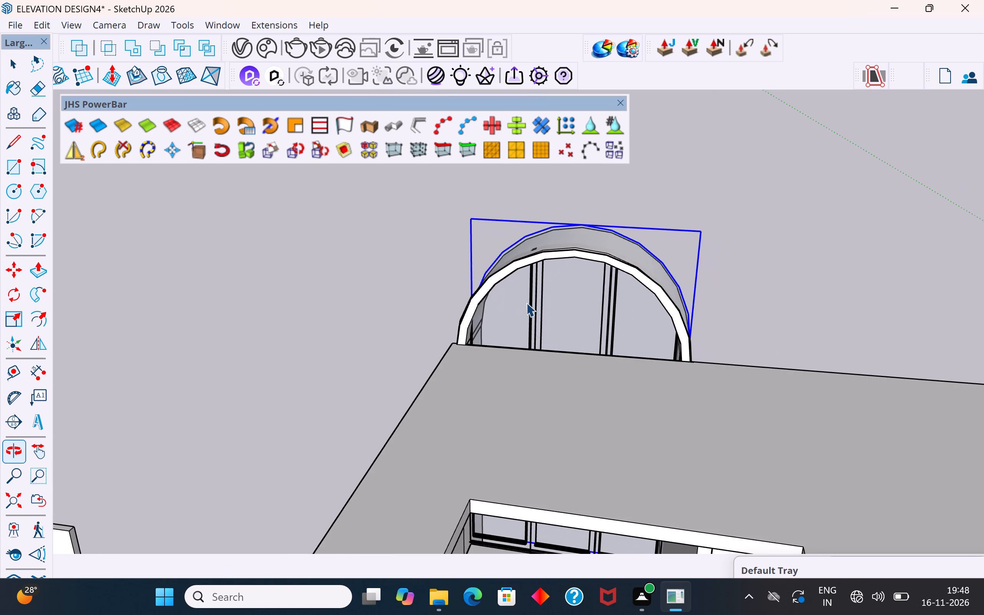
middle_click_drag(690, 253, 696, 211)
scroll(555, 209, "up", 1)
key("m")
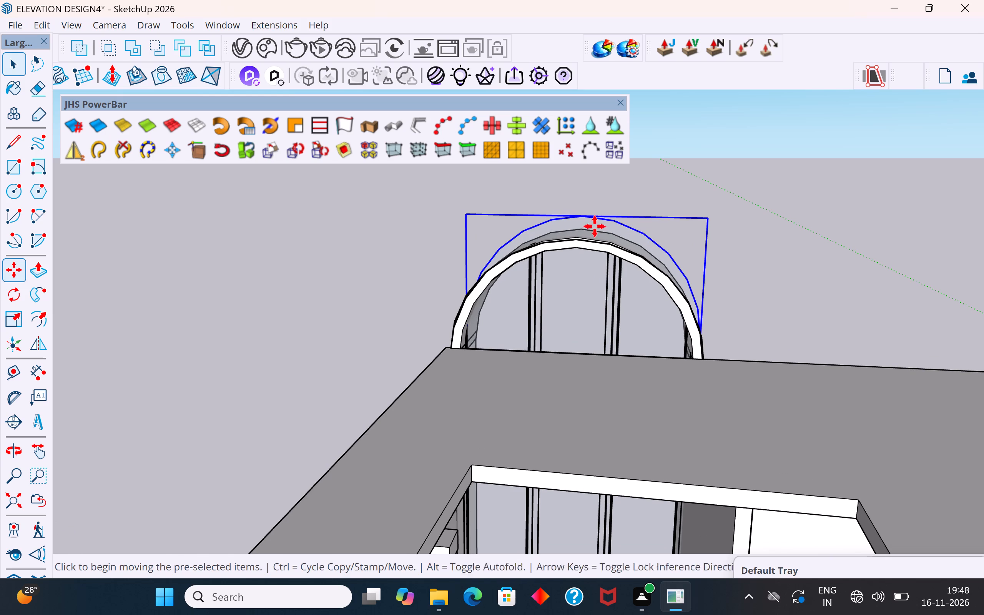
left_click(582, 217)
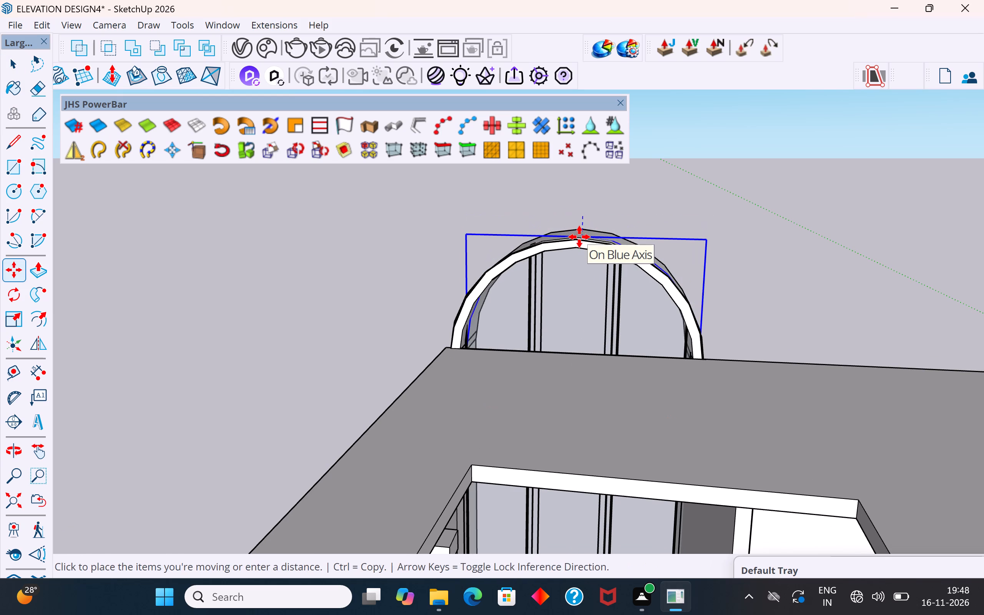
left_click(579, 237)
Shift the arched glass panel slightly to line it up with the window frame under the canopy, and clear the selection.
middle_click_drag(663, 296, 474, 331)
scroll(553, 331, "up", 3)
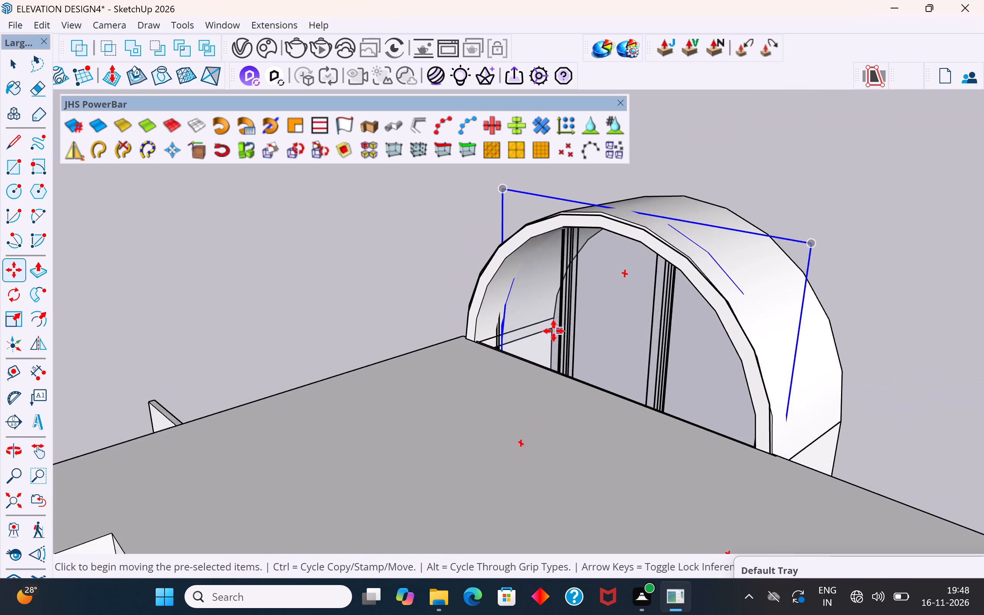
scroll(553, 331, "up", 12)
left_click(490, 355)
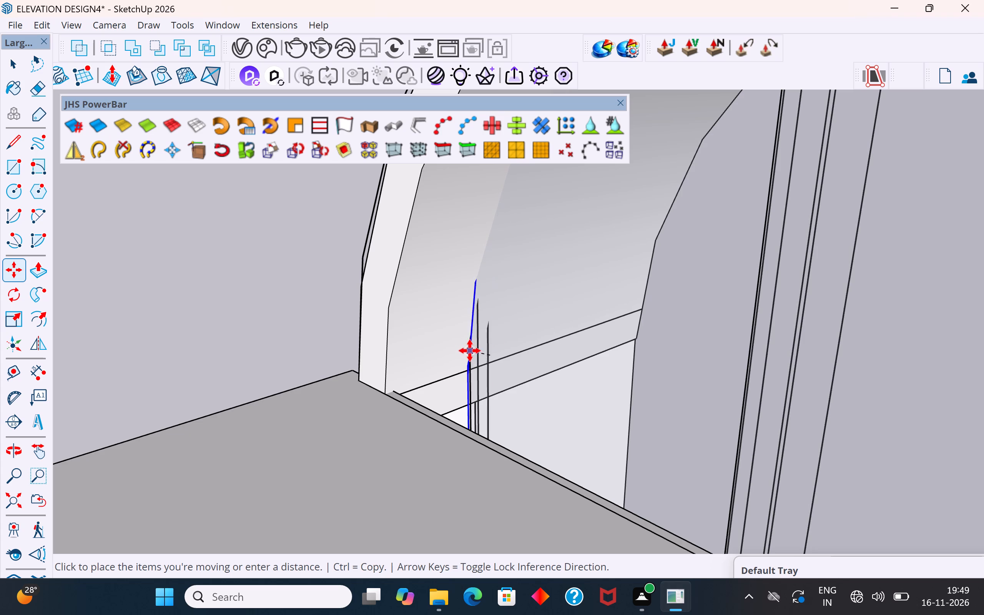
left_click(466, 337)
scroll(523, 315, "down", 11)
middle_click_drag(523, 315, 584, 330)
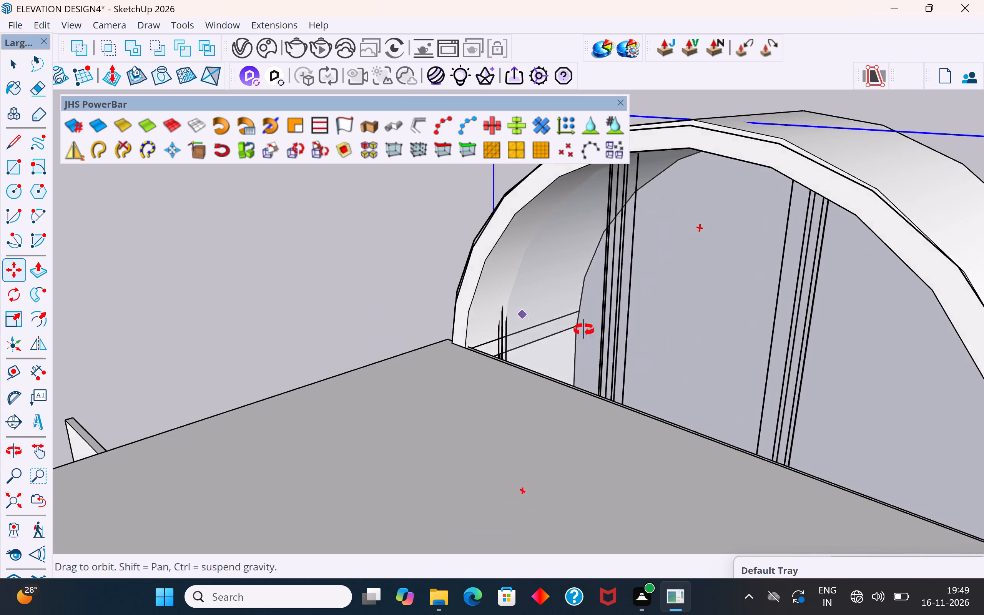
middle_click_drag(584, 330, 869, 361)
left_click(11, 70)
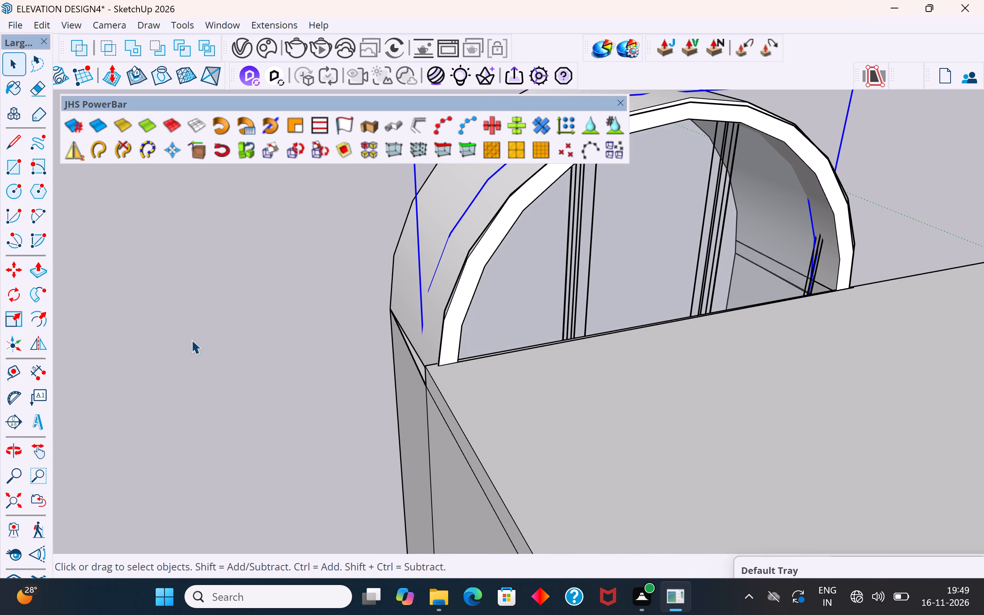
left_click(243, 388)
Scale the arched glass panel's height from its bottom edge up to the window frame's bottom rail, and clear the selection.
scroll(364, 407, "down", 5)
middle_click_drag(469, 407, 856, 403)
scroll(663, 230, "down", 4)
middle_click_drag(582, 273, 827, 180)
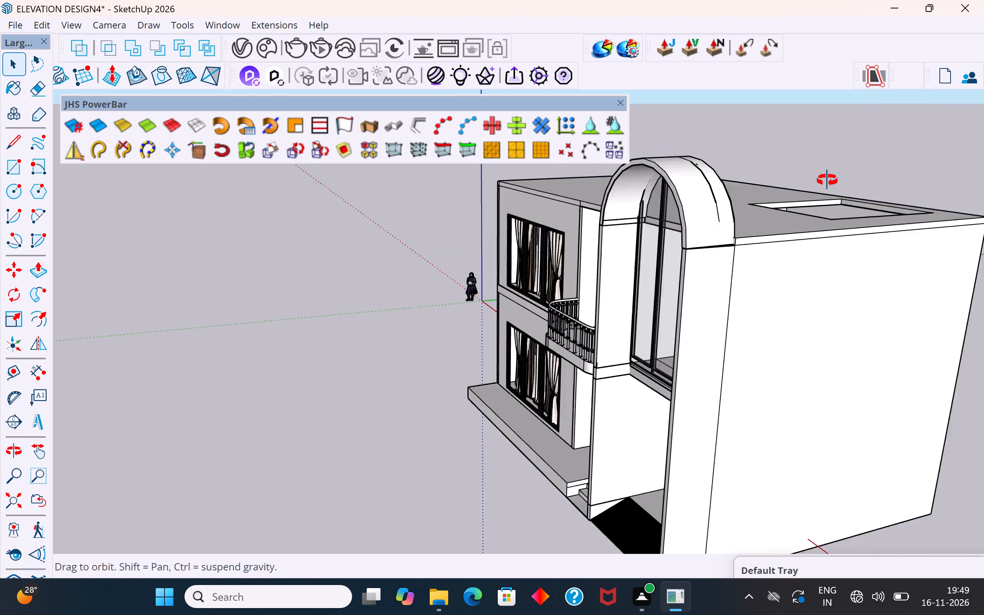
middle_click_drag(827, 180, 850, 169)
scroll(726, 237, "up", 3)
middle_click_drag(627, 337, 713, 377)
scroll(711, 375, "up", 4)
left_click(694, 352)
scroll(684, 381, "up", 2)
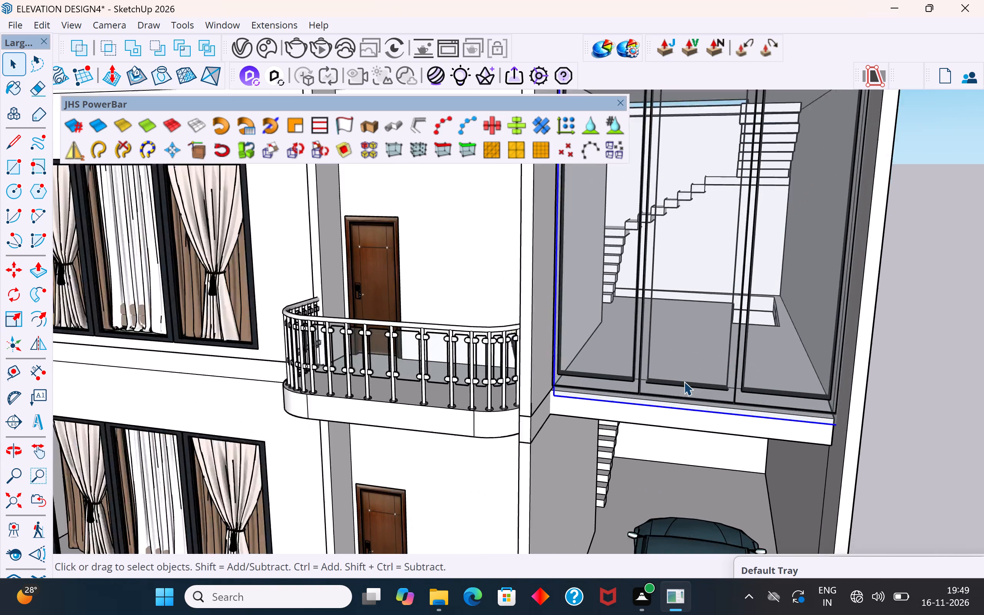
scroll(684, 381, "up", 5)
middle_click_drag(686, 392, 717, 381)
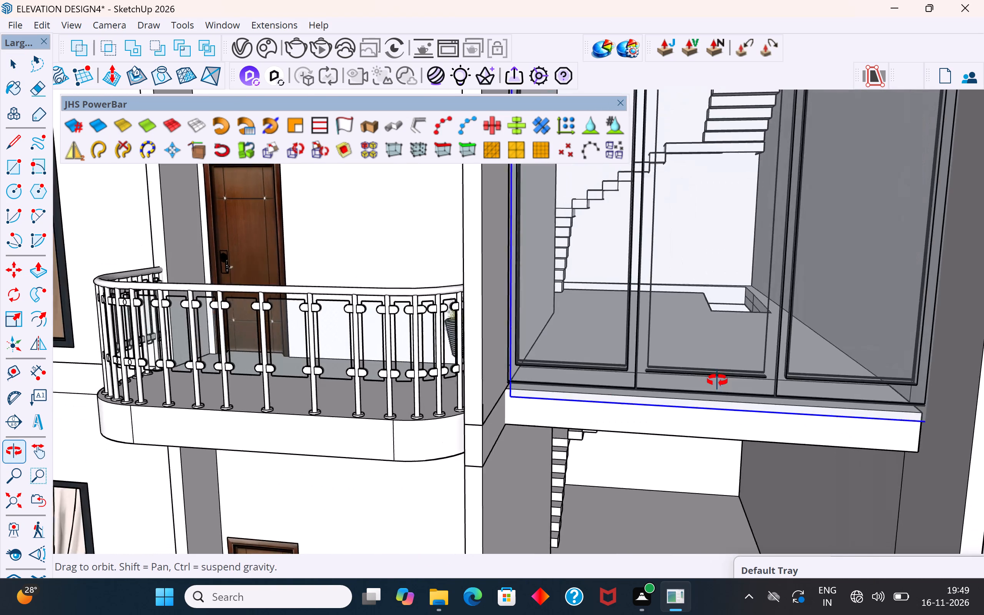
middle_click_drag(717, 381, 700, 399)
scroll(910, 434, "up", 3)
middle_click_drag(928, 429, 911, 398)
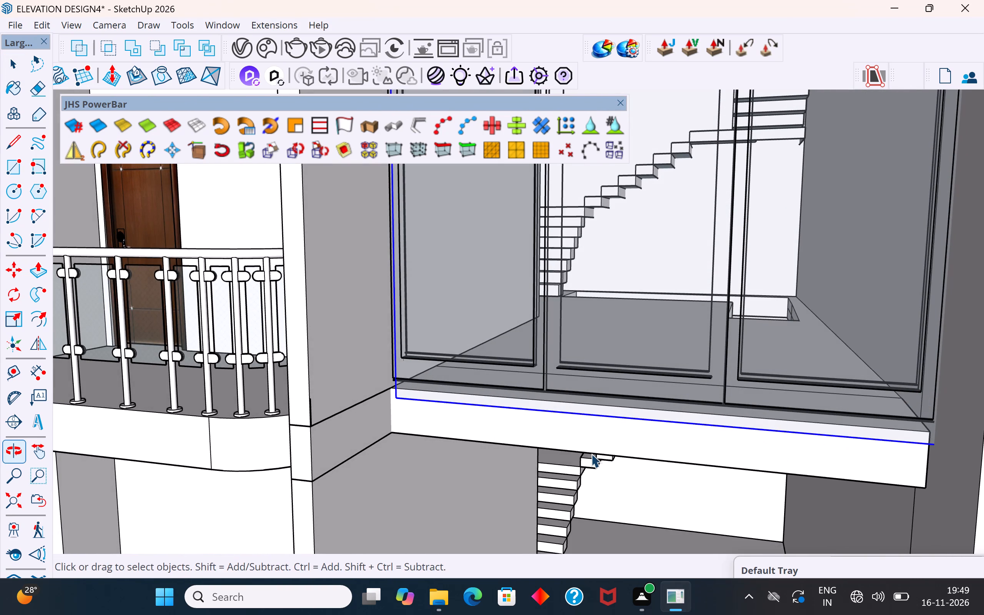
key("s")
scroll(657, 416, "up", 4)
middle_click_drag(633, 422, 625, 474)
scroll(628, 429, "up", 7)
scroll(620, 427, "down", 2)
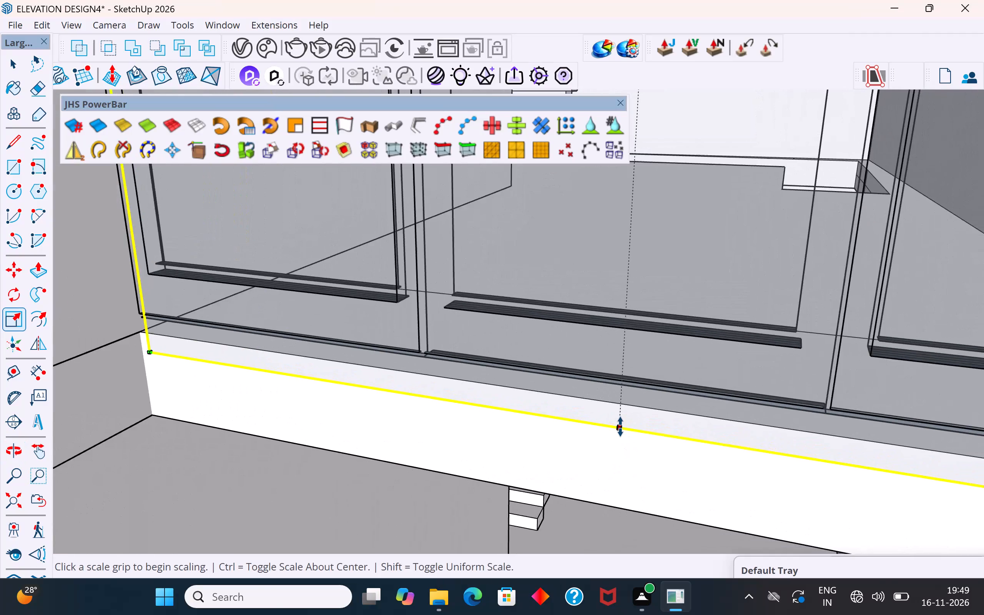
scroll(620, 427, "down", 5)
left_click(620, 427)
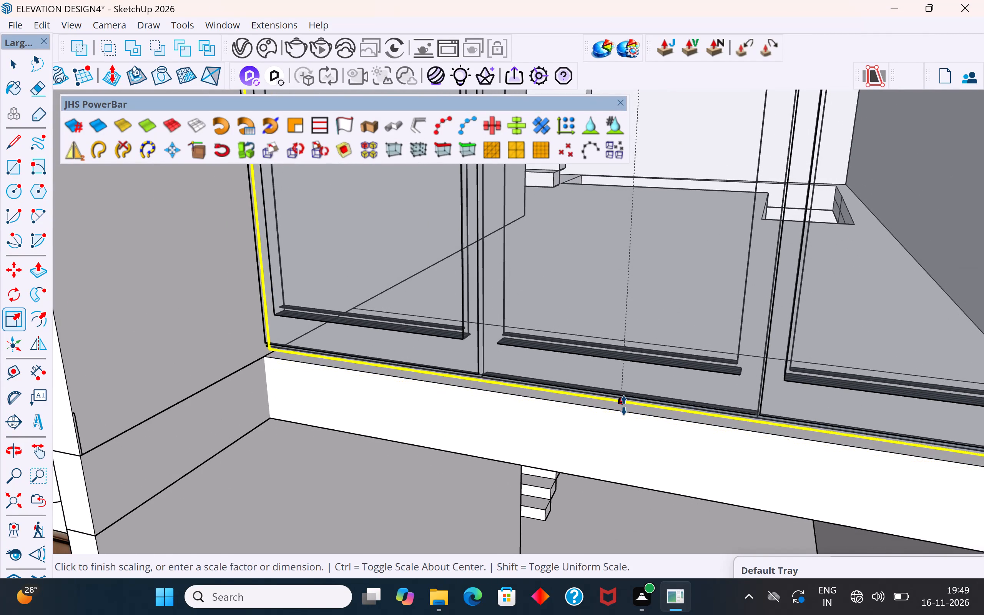
left_click(624, 406)
scroll(686, 458, "down", 2)
middle_click_drag(686, 458, 738, 386)
scroll(640, 472, "down", 2)
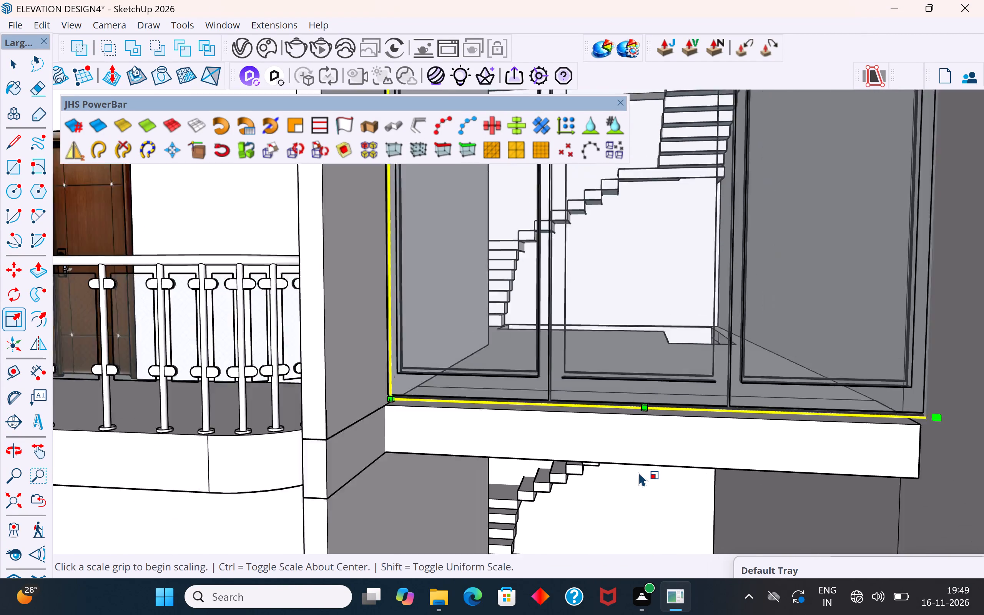
scroll(638, 472, "down", 8)
scroll(696, 449, "up", 1)
middle_click_drag(721, 445, 756, 445)
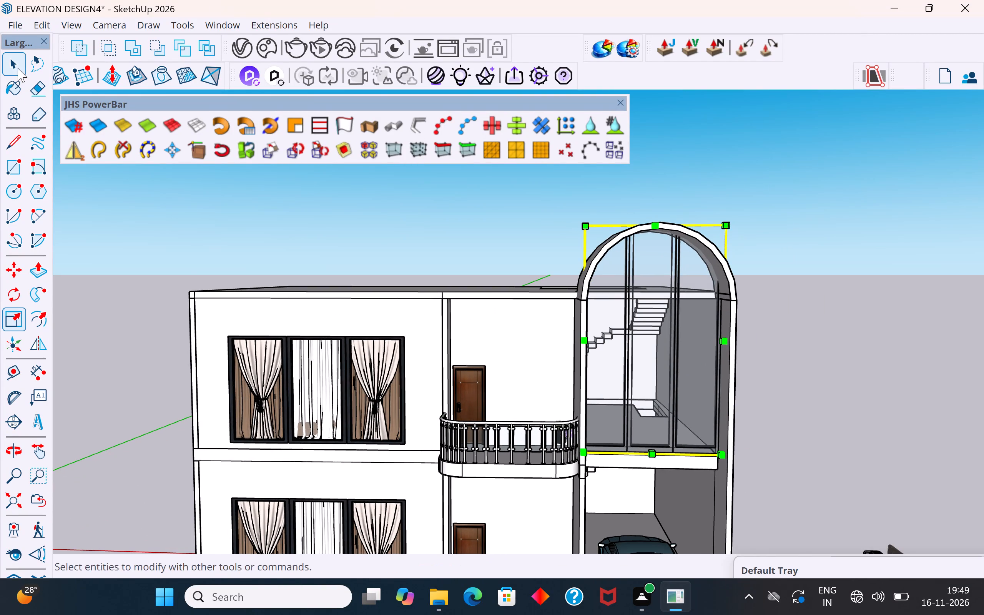
left_click(18, 68)
left_click(158, 241)
Examine the arched glass panel's fit against the window frame and canopy arch from above and from the front.
scroll(612, 386, "down", 4)
middle_click_drag(646, 396, 591, 434)
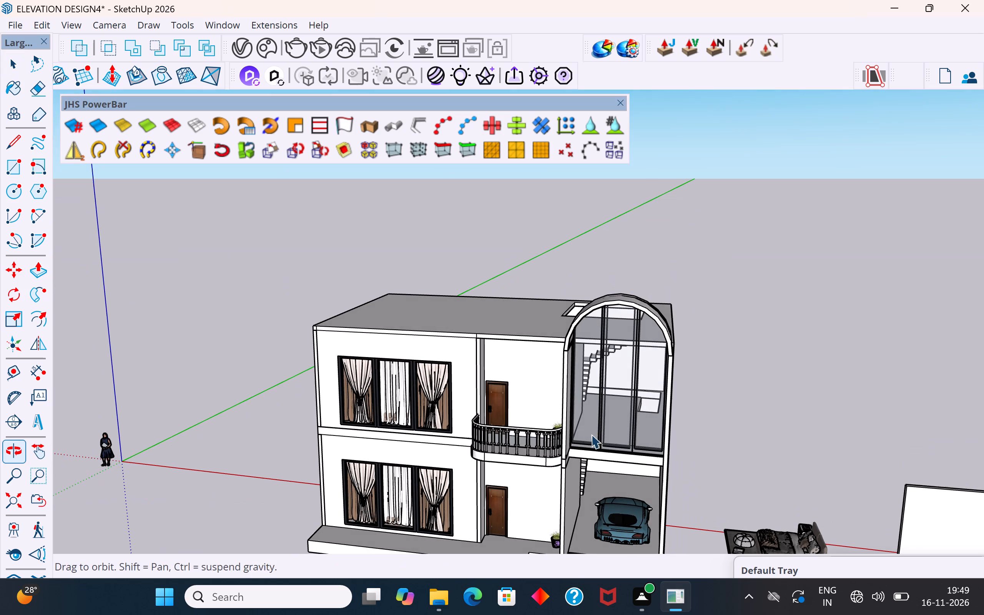
left_click(645, 387)
scroll(646, 386, "up", 4)
middle_click_drag(646, 386, 580, 467)
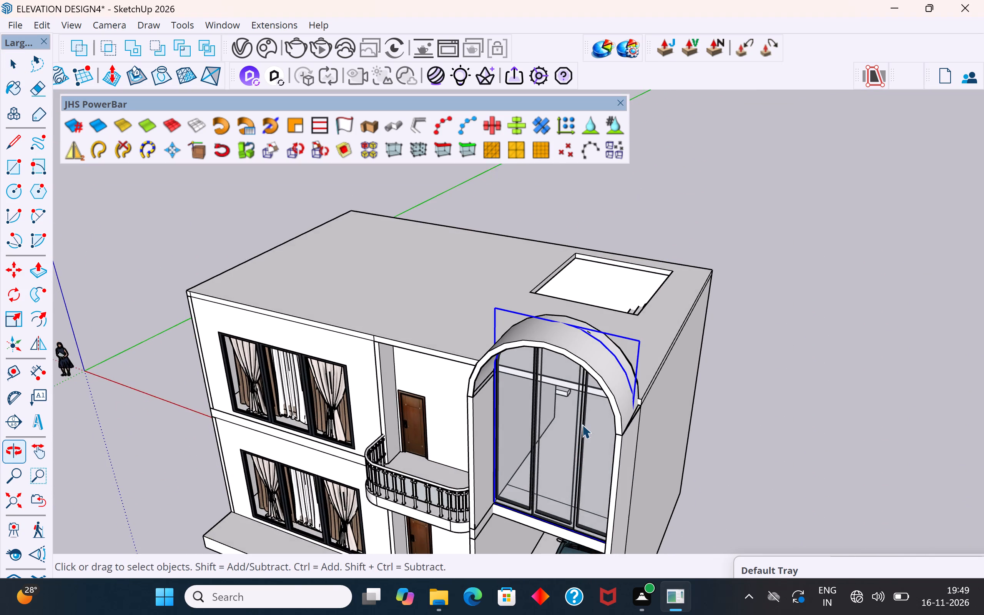
scroll(583, 322, "up", 3)
left_click(705, 440)
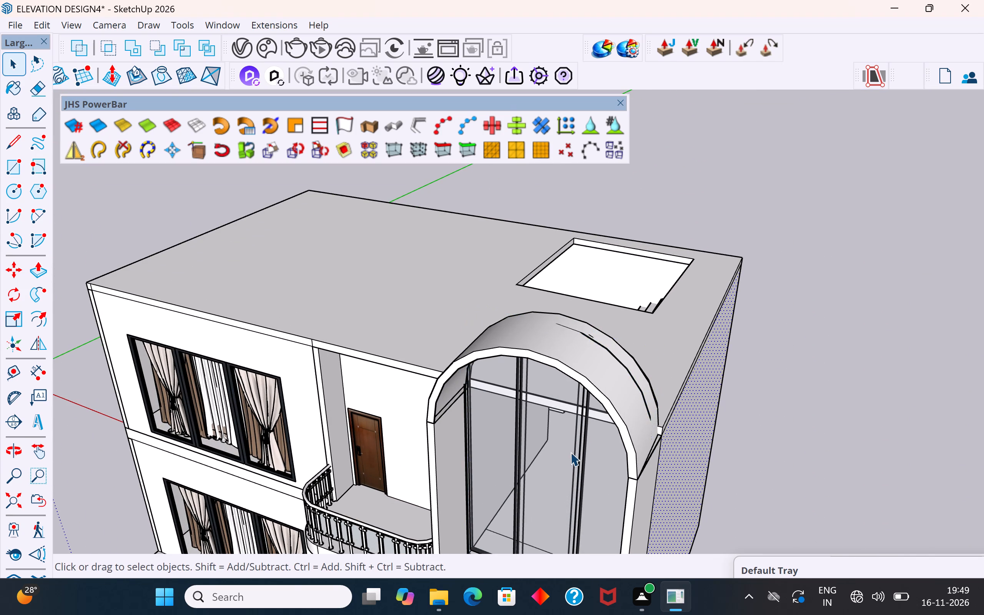
middle_click_drag(570, 452, 653, 355)
left_click(658, 372)
middle_click_drag(683, 424, 704, 428)
left_click(718, 443)
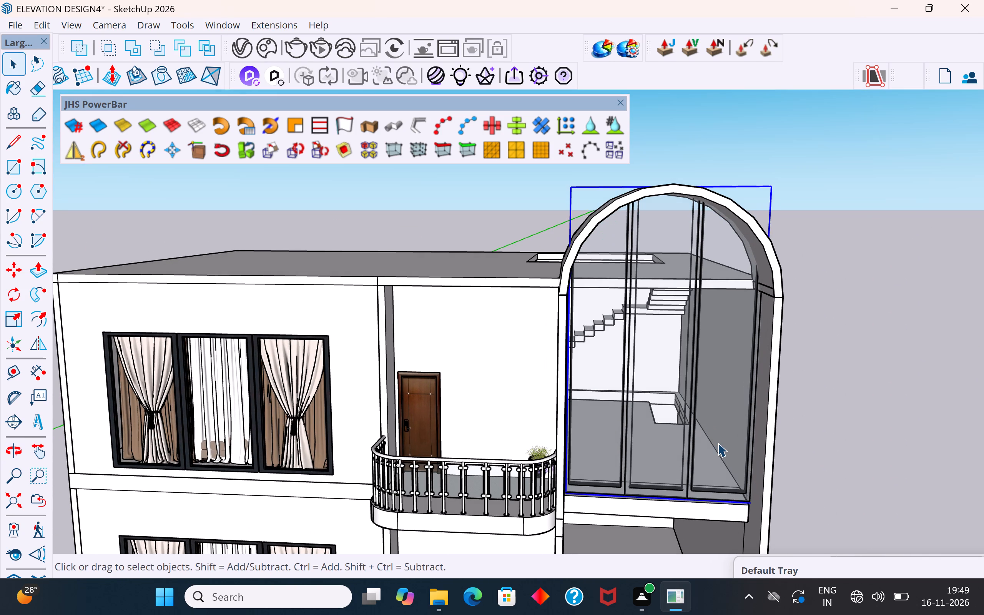
left_click(835, 437)
scroll(656, 393, "down", 3)
middle_click_drag(655, 409, 725, 444)
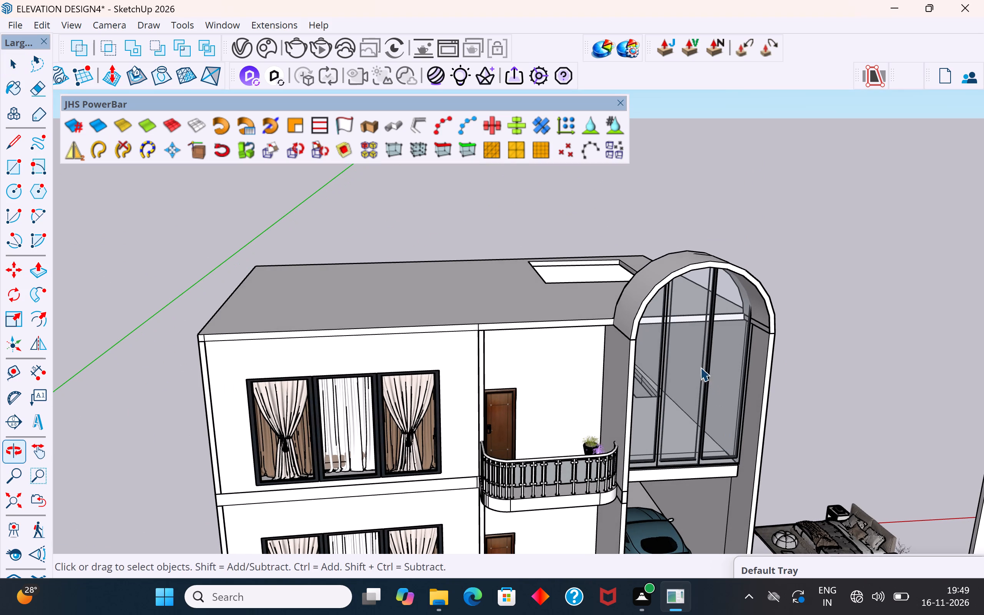
left_click(700, 367)
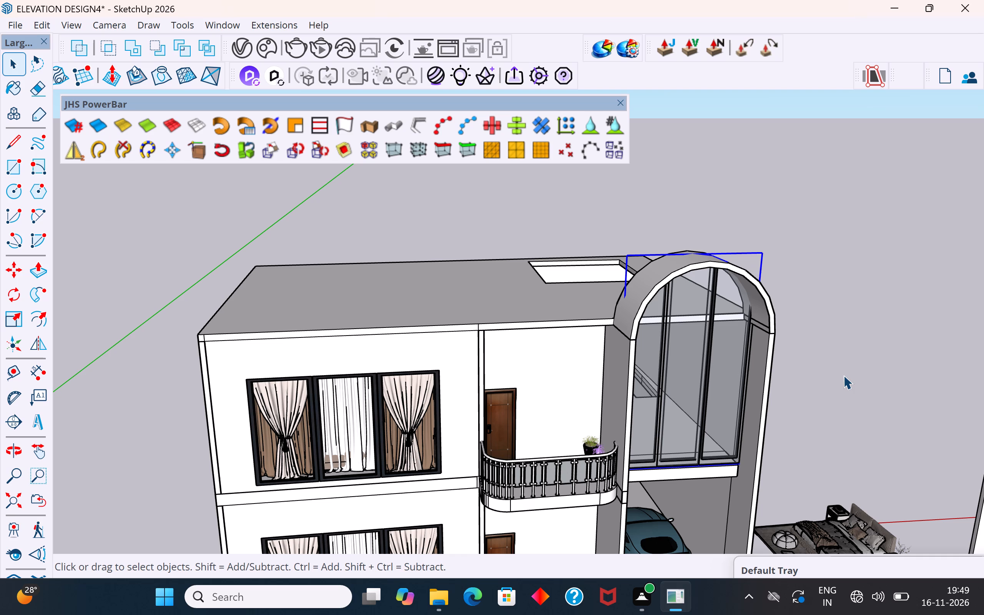
Copy the arched canopy top from its lower corner to the empty space beside the building, and clear the selection.
left_click(804, 358)
scroll(698, 316, "down", 5)
middle_click_drag(782, 356, 728, 189)
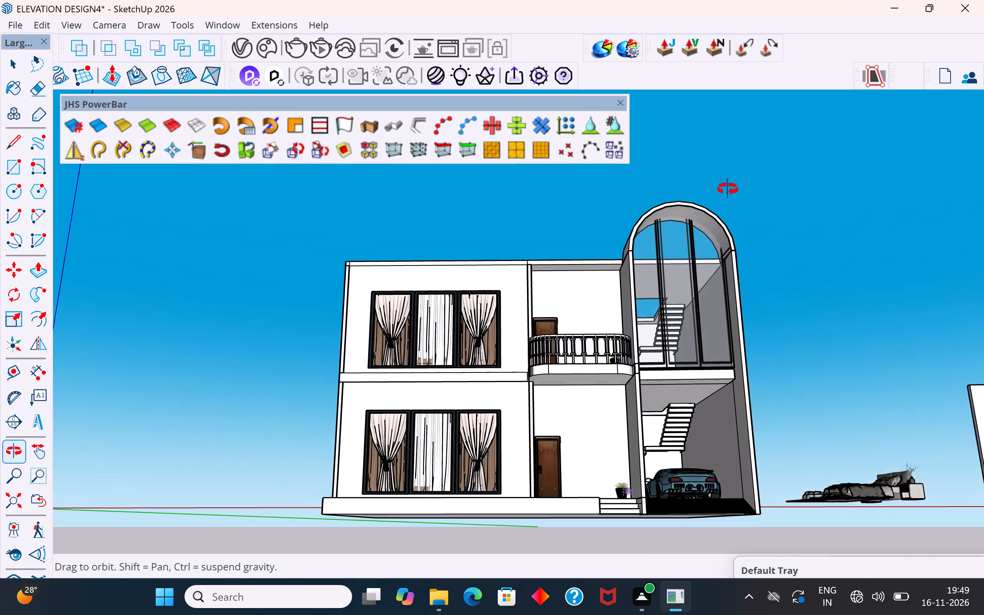
middle_click_drag(728, 189, 616, 208)
scroll(614, 210, "up", 8)
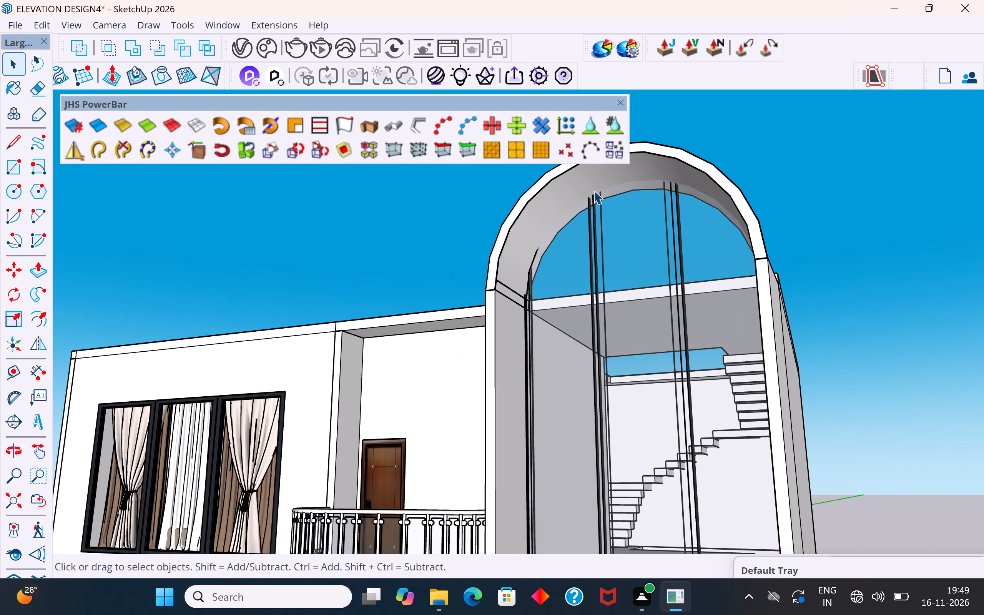
left_click(558, 187)
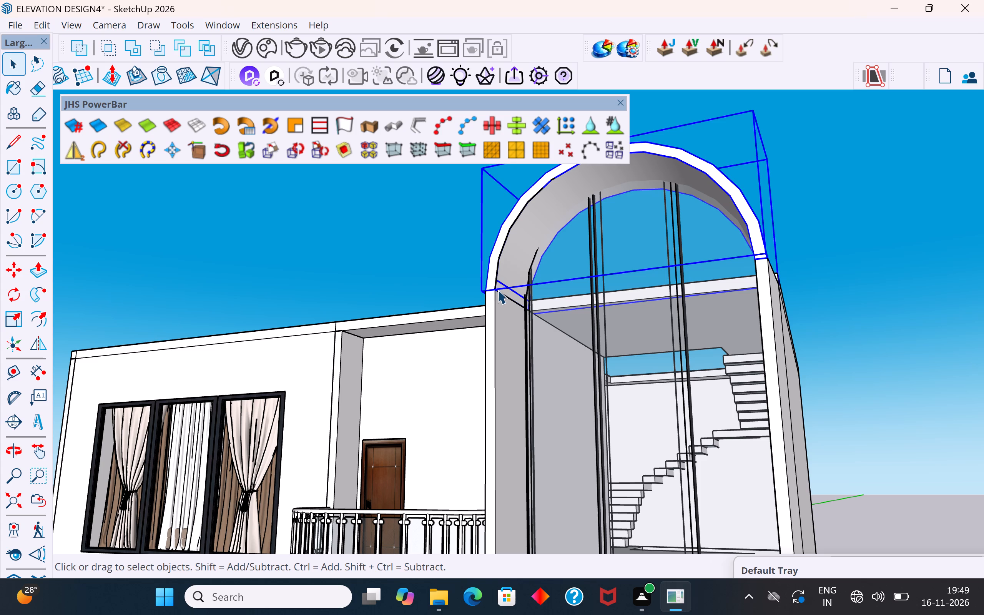
key("m")
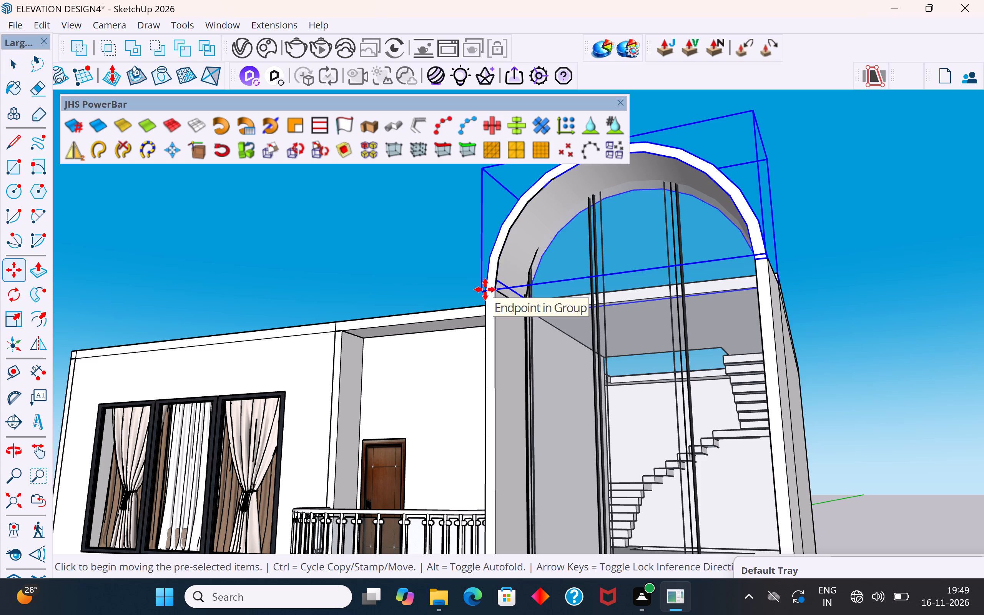
left_click(485, 289, "ctrl")
scroll(553, 279, "down", 4)
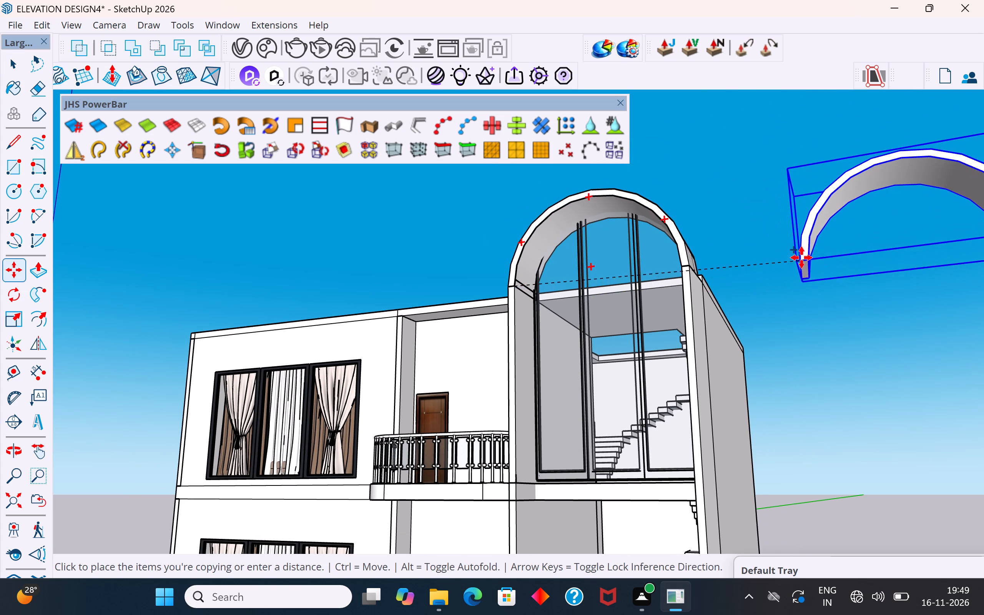
left_click(798, 247)
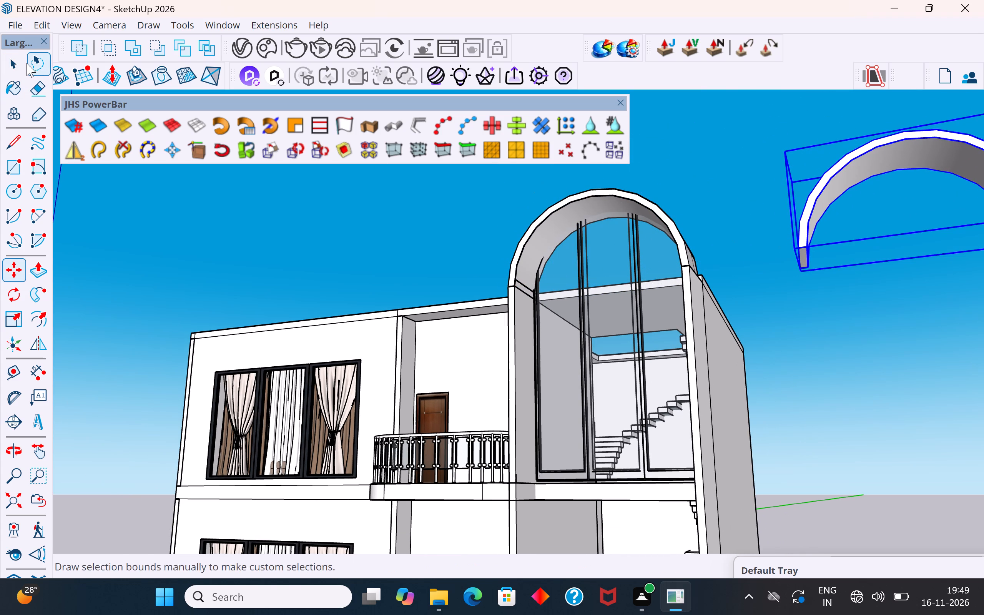
left_click(16, 60)
left_click(139, 218)
Inside the copied arch group, push the arch's front face back until only a thin arched band remains, and deselect the face.
scroll(95, 268, "down", 6)
middle_click_drag(406, 291, 480, 407)
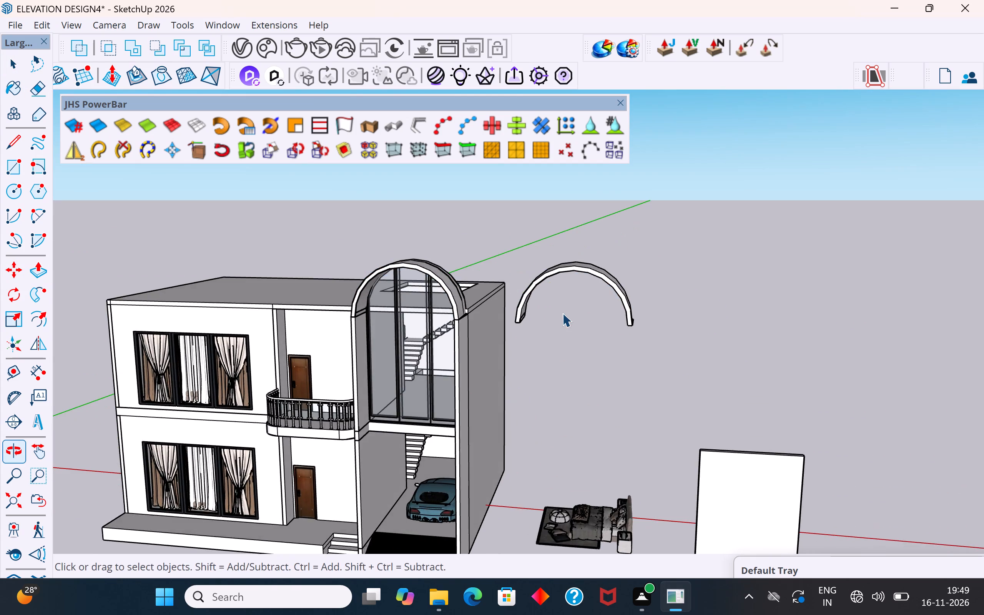
scroll(563, 301, "up", 7)
left_click(589, 239)
left_click(589, 239)
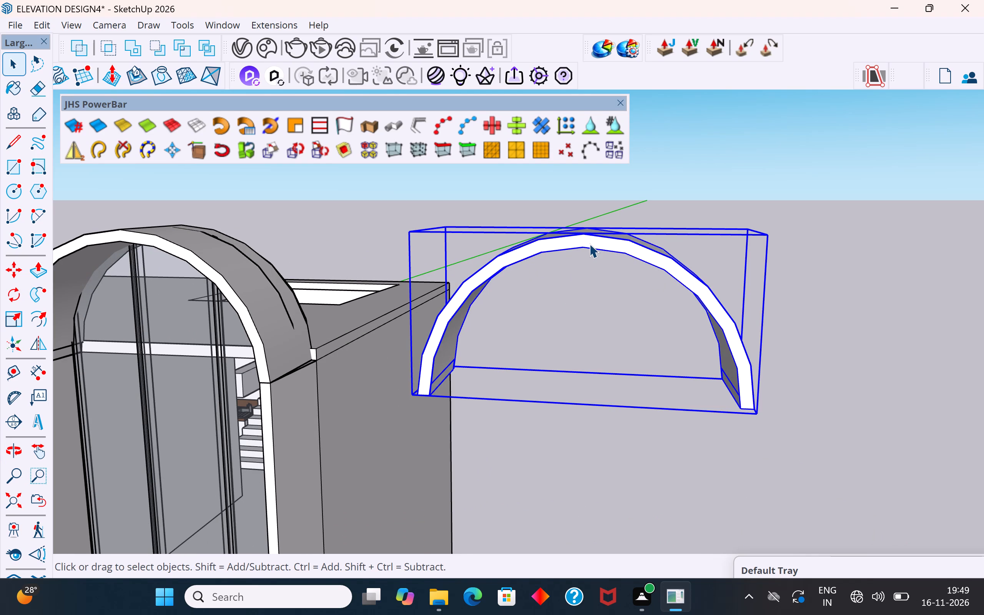
left_click(590, 244)
triple_click(596, 239)
left_click(597, 241)
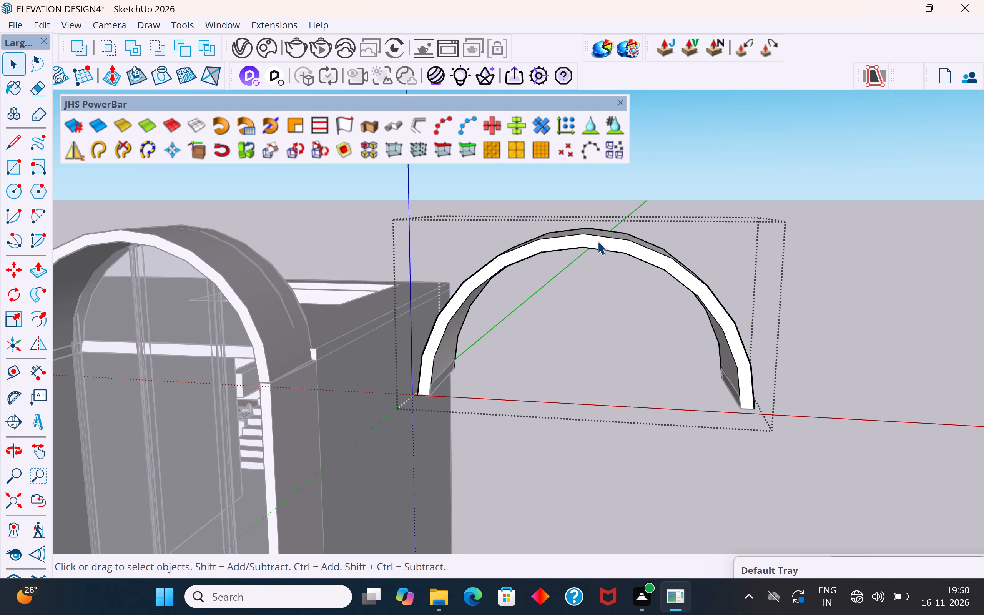
left_click(597, 241)
left_click(37, 264)
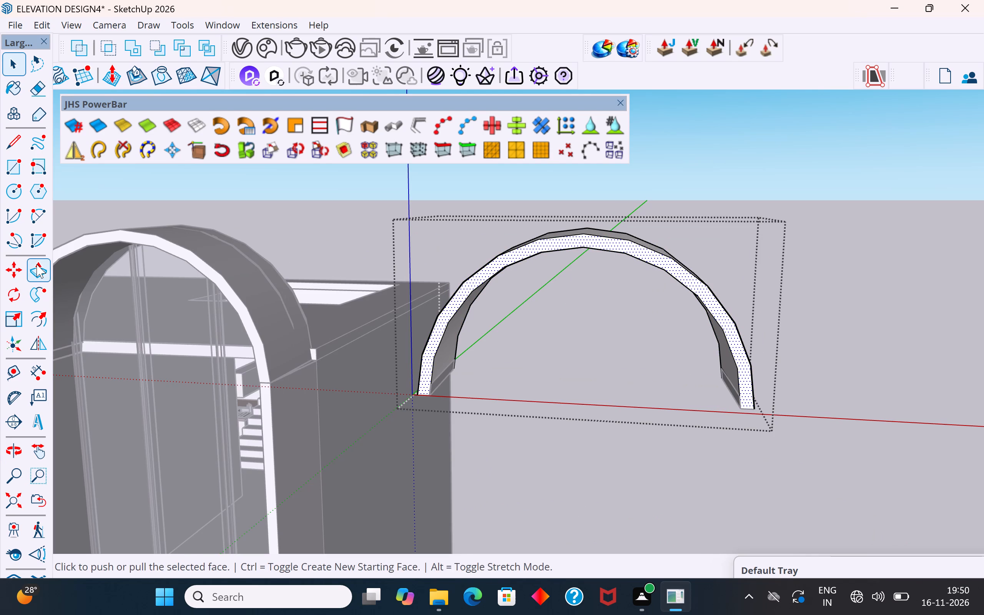
left_click(552, 248)
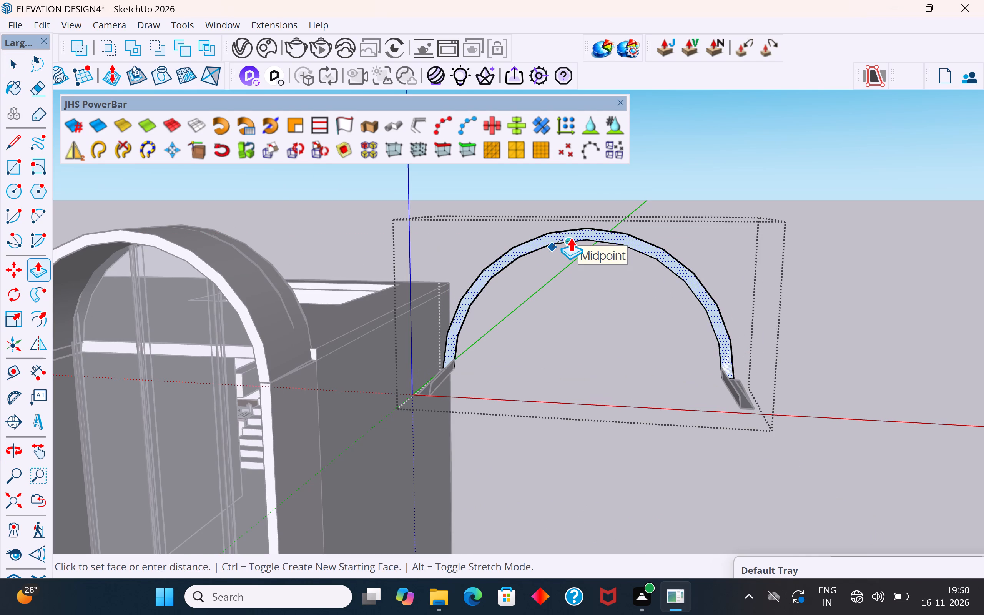
middle_click_drag(568, 242, 558, 381)
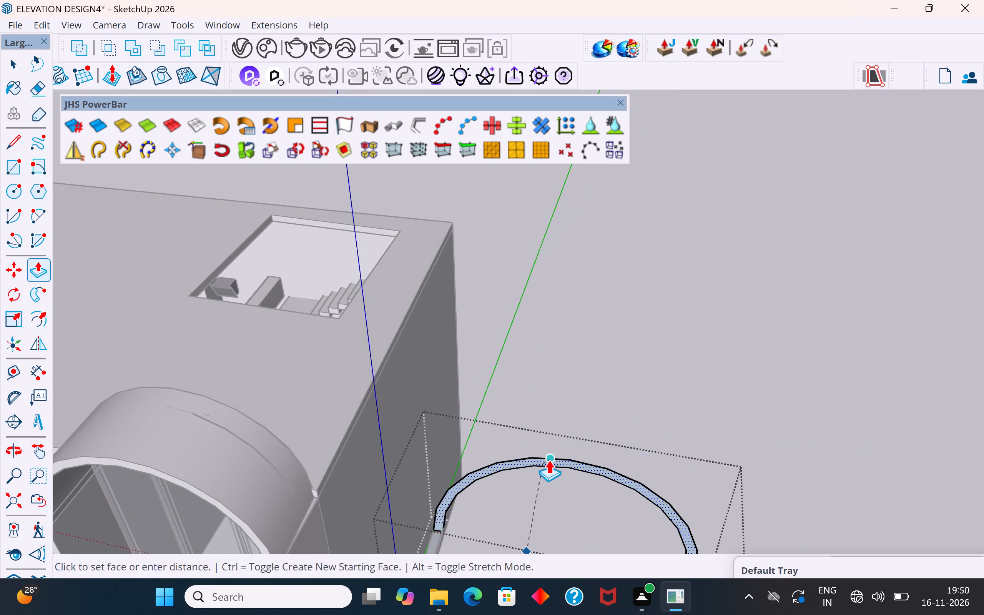
scroll(547, 469, "up", 4)
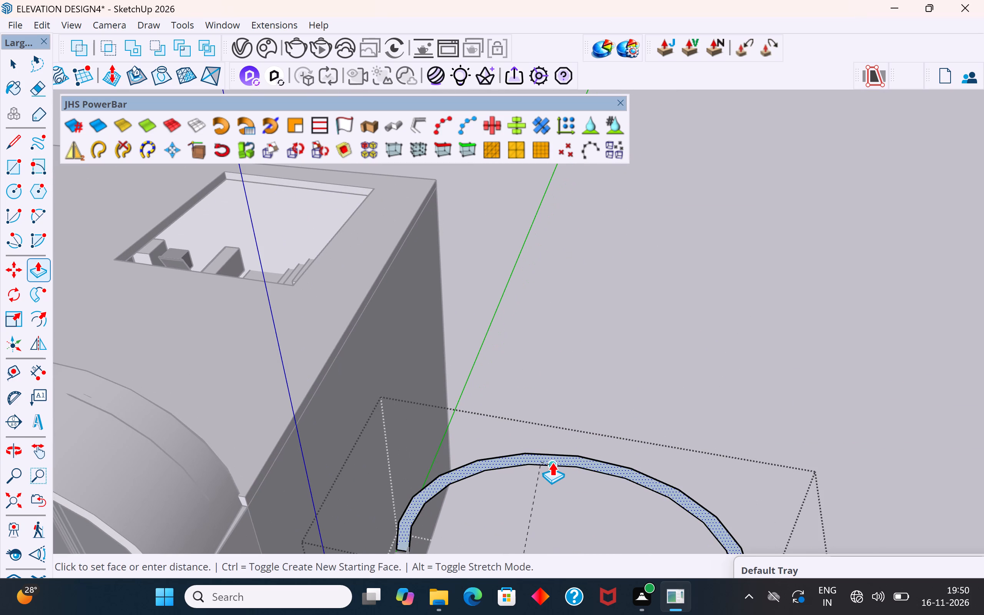
scroll(549, 474, "up", 4)
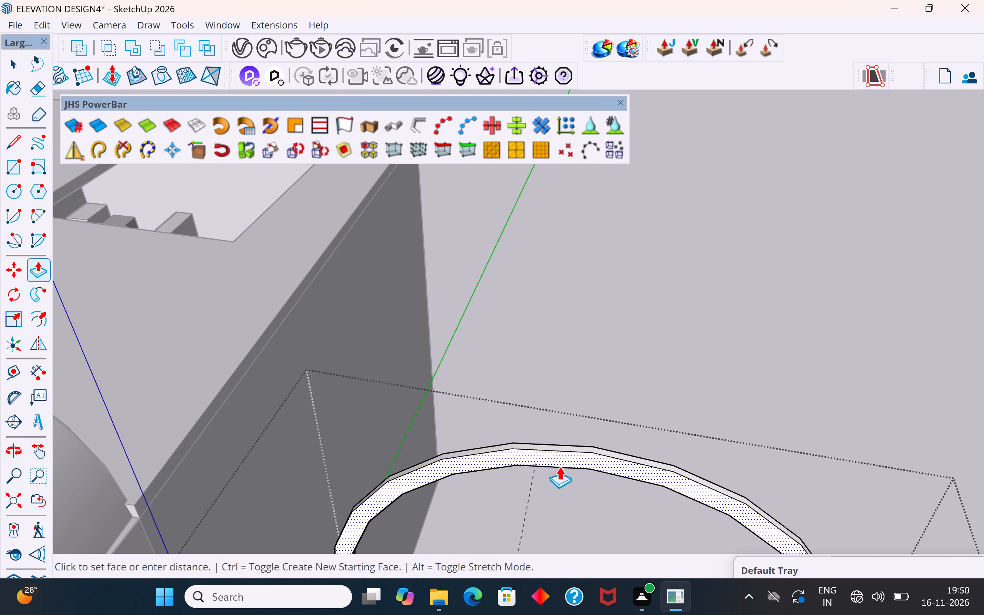
left_click(559, 466)
left_click(12, 66)
left_click(478, 375)
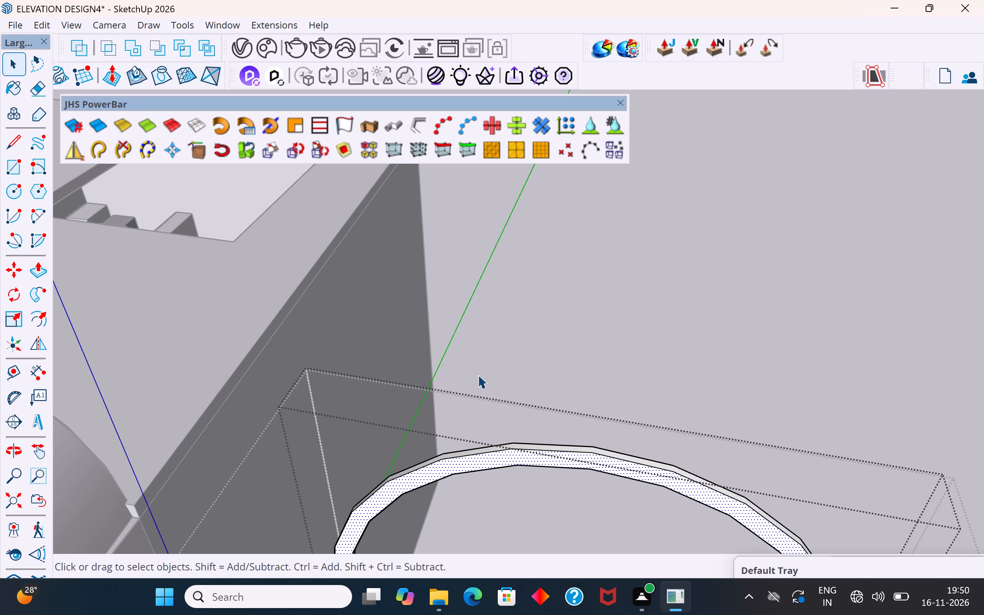
Examine the thinned arch copy and its feet from several sides, and close its group.
scroll(466, 380, "down", 5)
middle_click_drag(484, 415, 567, 304)
middle_click_drag(578, 317, 499, 362)
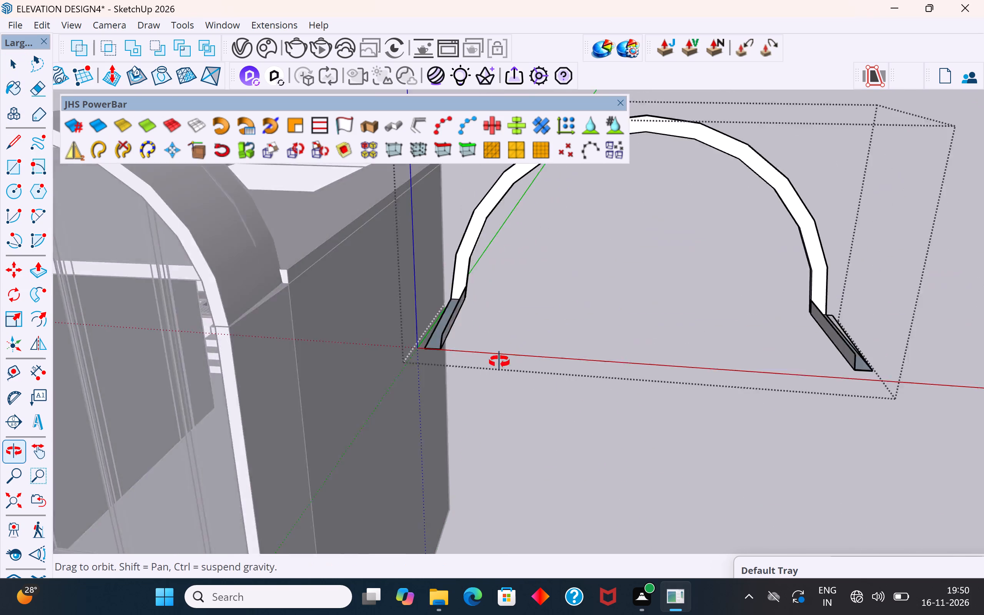
middle_click_drag(499, 362, 465, 398)
scroll(469, 374, "down", 3)
middle_click_drag(476, 376, 520, 429)
scroll(556, 271, "down", 4)
middle_click_drag(537, 377, 578, 416)
scroll(587, 339, "down", 2)
scroll(550, 288, "down", 4)
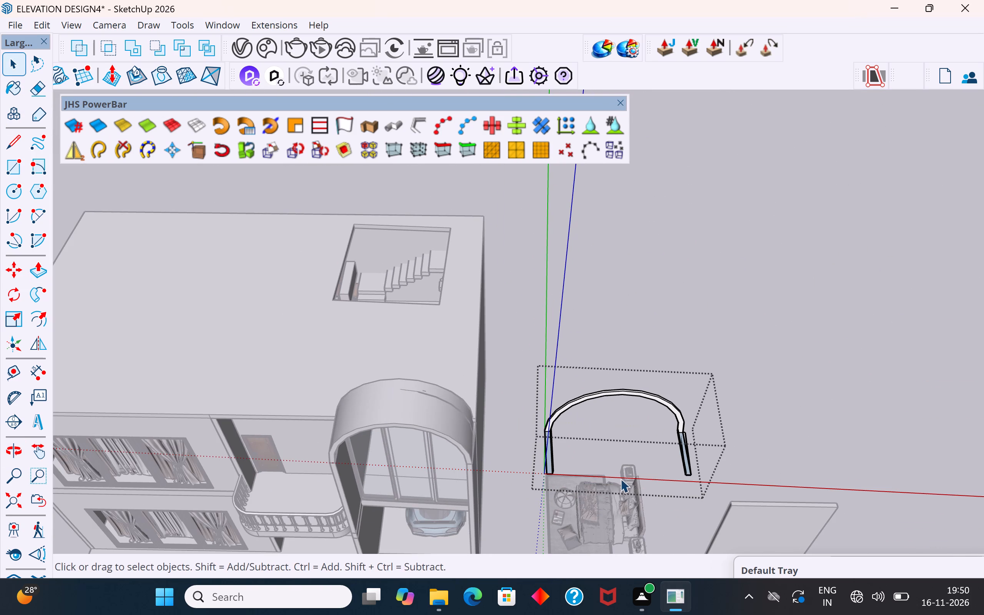
left_click(613, 427)
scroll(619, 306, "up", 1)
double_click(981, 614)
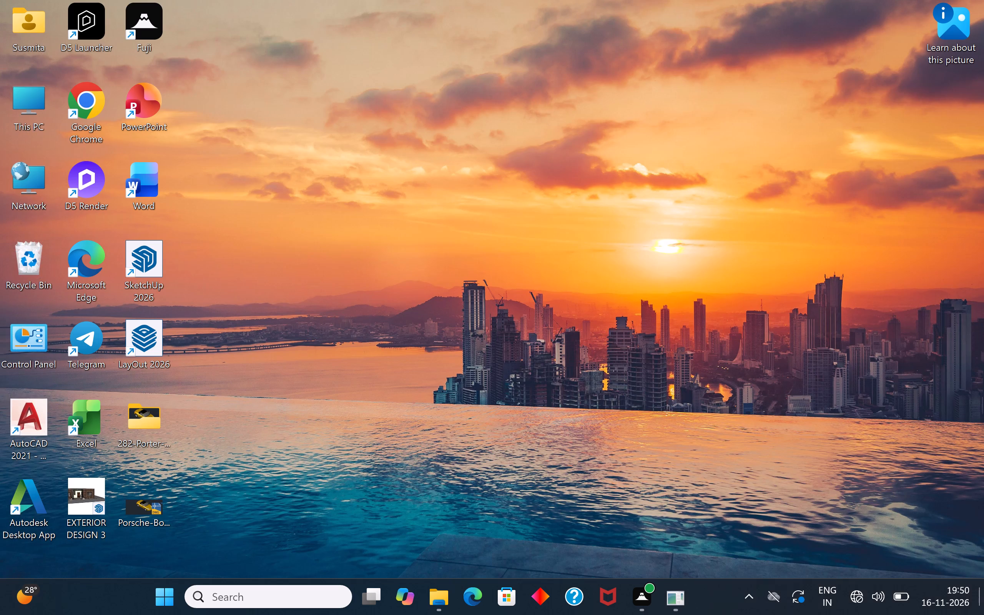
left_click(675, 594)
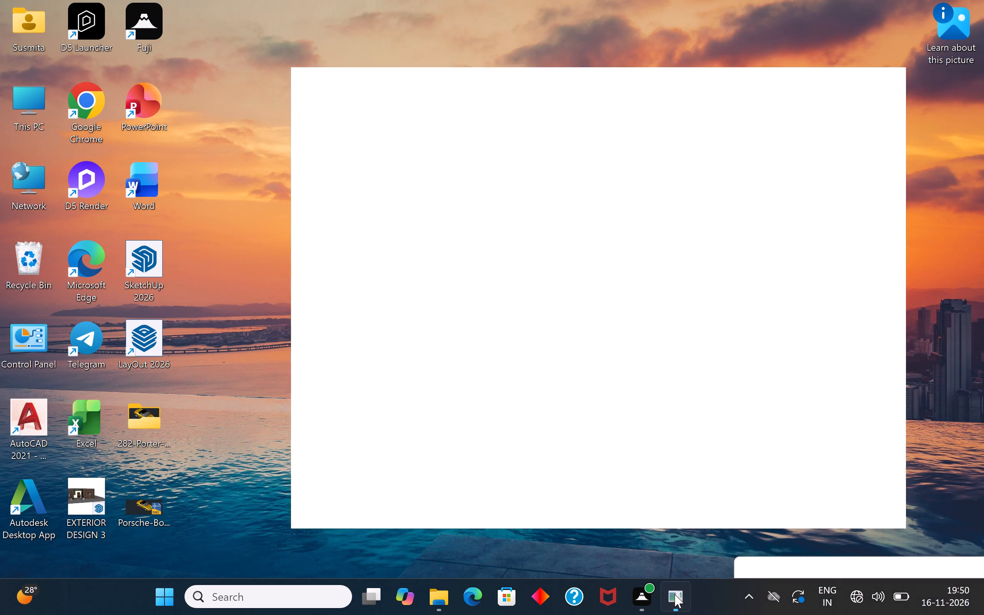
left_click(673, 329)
Open the arch copy's group and delete the leftover bottom face extending from the foot nearest the building.
middle_click_drag(613, 472, 748, 442)
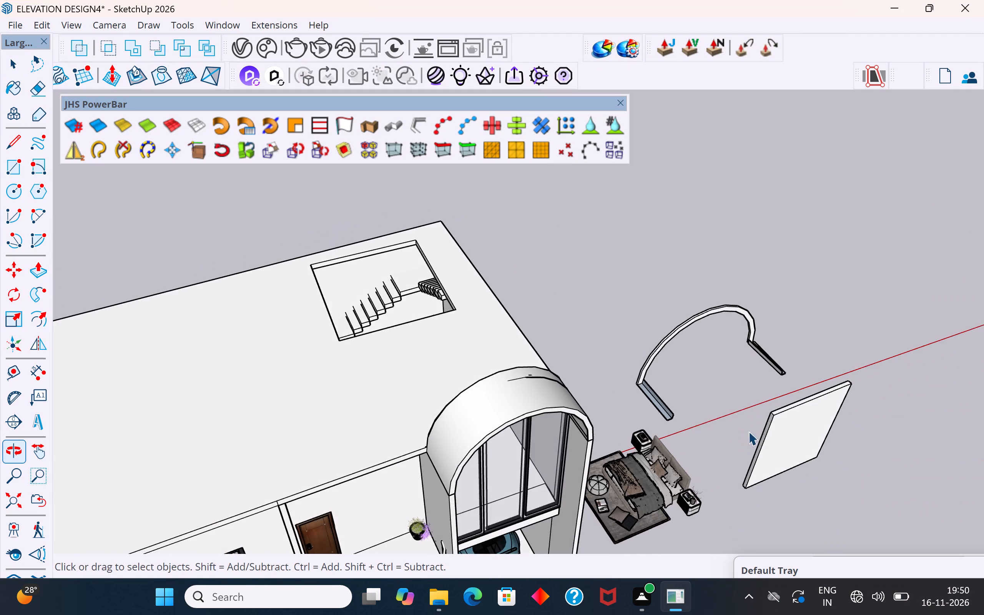
scroll(727, 336, "up", 9)
middle_click_drag(766, 368, 805, 350)
scroll(779, 314, "up", 4)
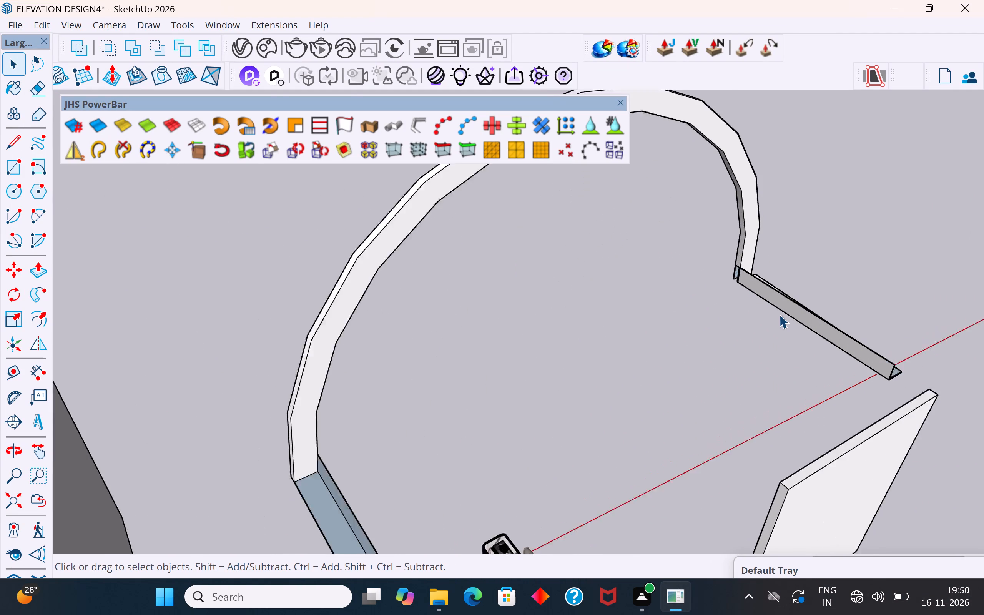
middle_click_drag(751, 288, 816, 269)
middle_click_drag(816, 269, 744, 258)
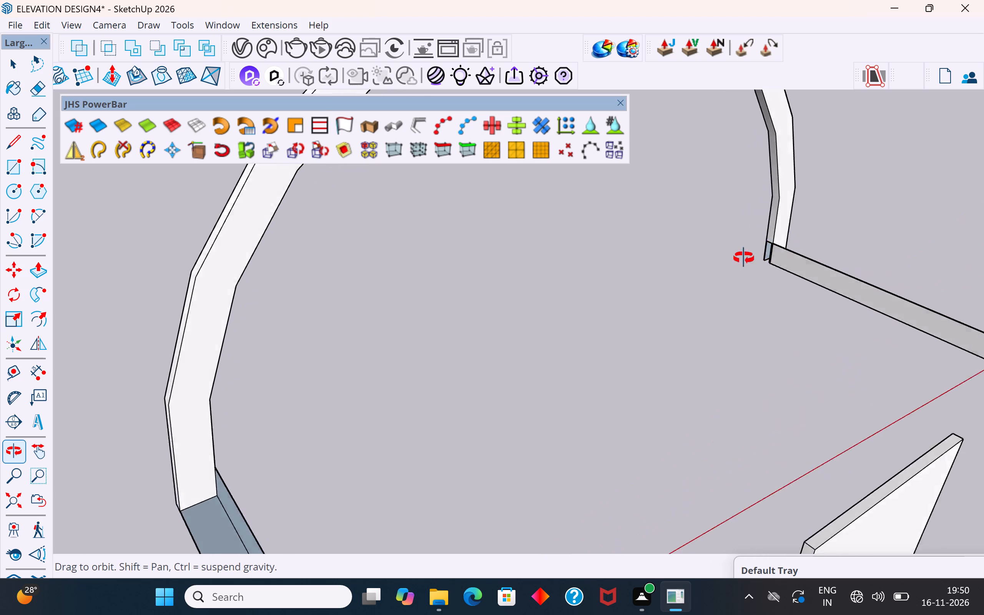
middle_click_drag(744, 258, 508, 294)
scroll(517, 288, "down", 2)
scroll(284, 316, "up", 4)
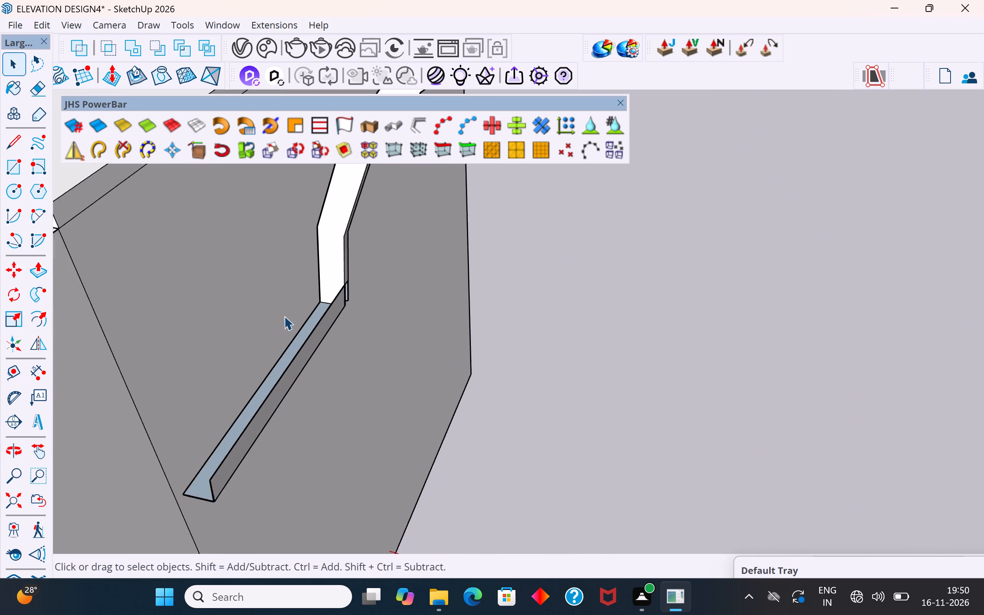
scroll(284, 316, "up", 2)
middle_click_drag(325, 336, 389, 348)
left_click(384, 344)
double_click(384, 344)
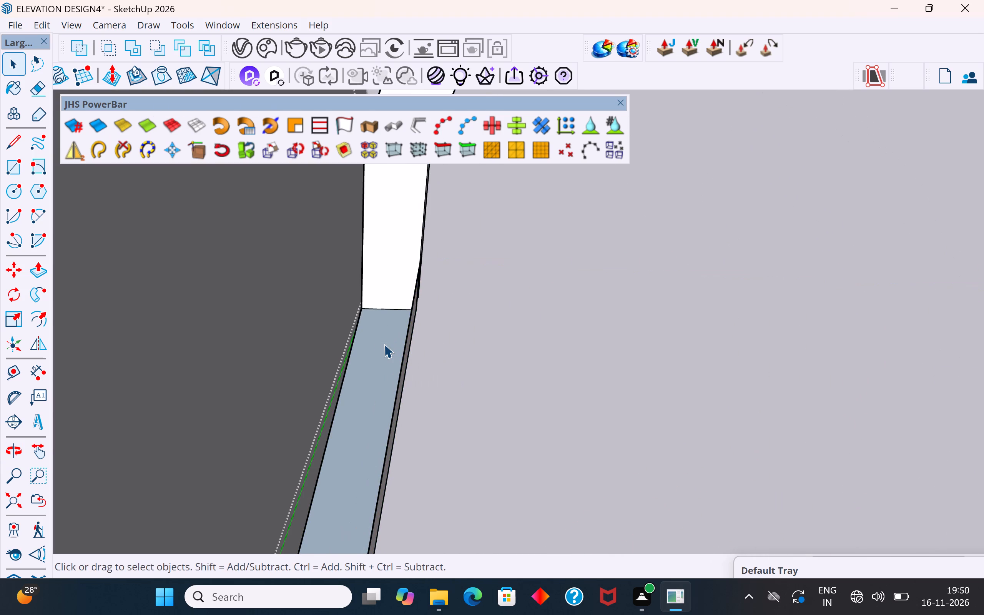
left_click(384, 344)
key("Delete")
Draw a rectangle over the side opening at the same arch foot, corner to corner, and close the group.
middle_click_drag(412, 305, 324, 308)
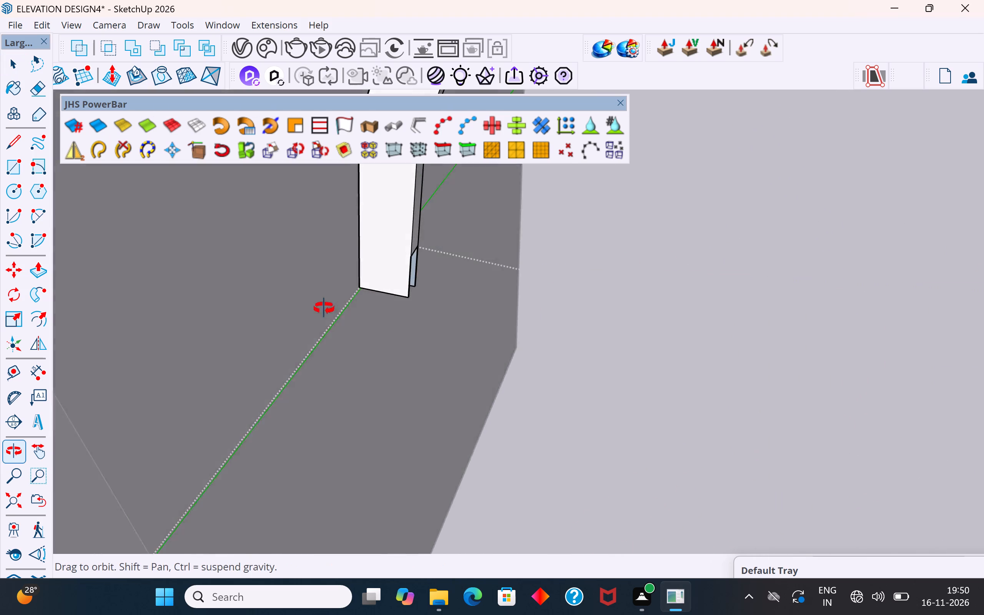
middle_click_drag(324, 308, 303, 301)
left_click(9, 165)
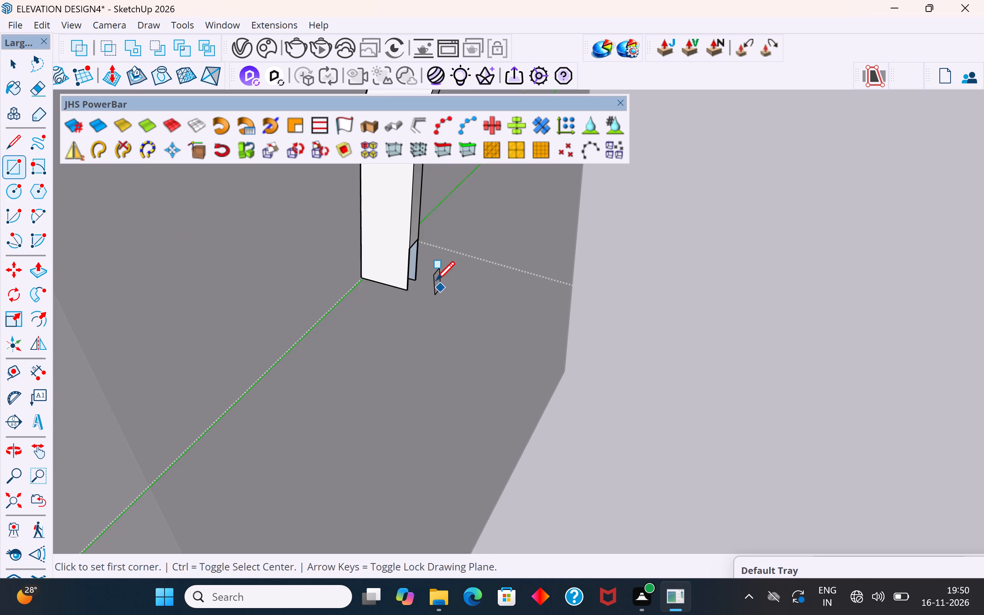
scroll(435, 281, "up", 2)
scroll(386, 332, "down", 3)
scroll(387, 274, "up", 6)
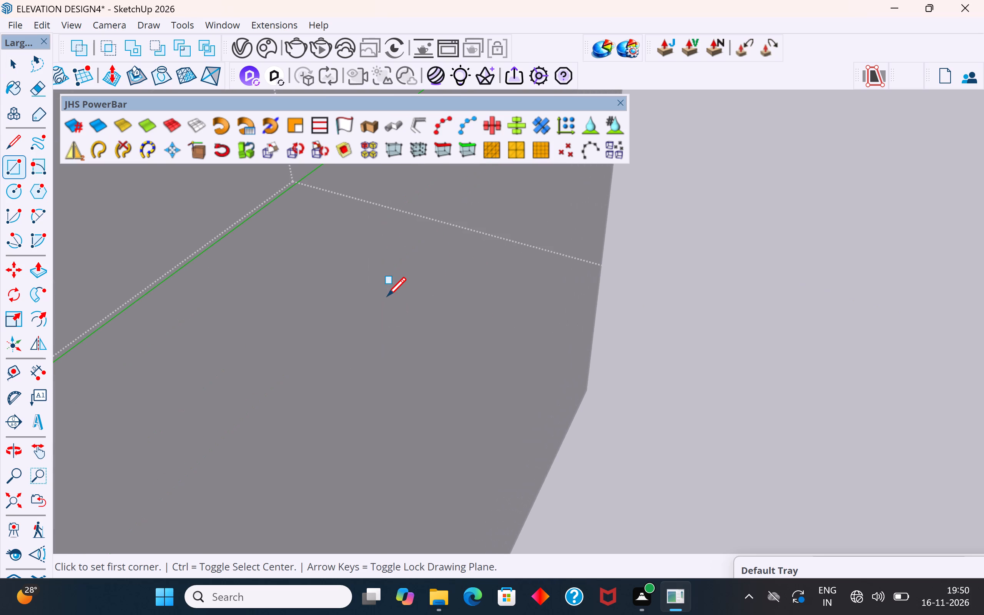
scroll(387, 298, "down", 2)
left_click(383, 290)
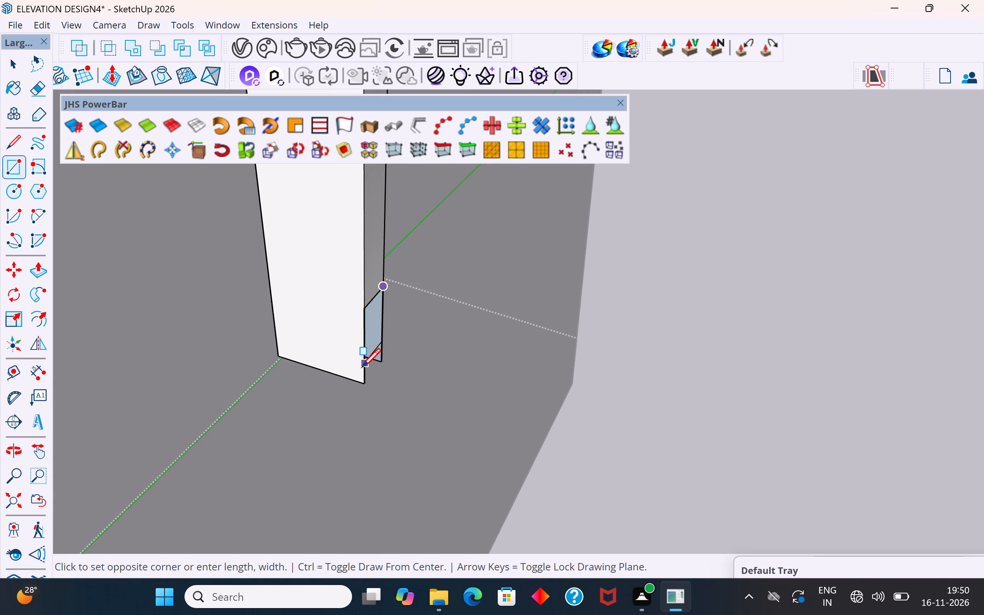
left_click(360, 384)
middle_click_drag(381, 374, 427, 321)
scroll(444, 439, "down", 3)
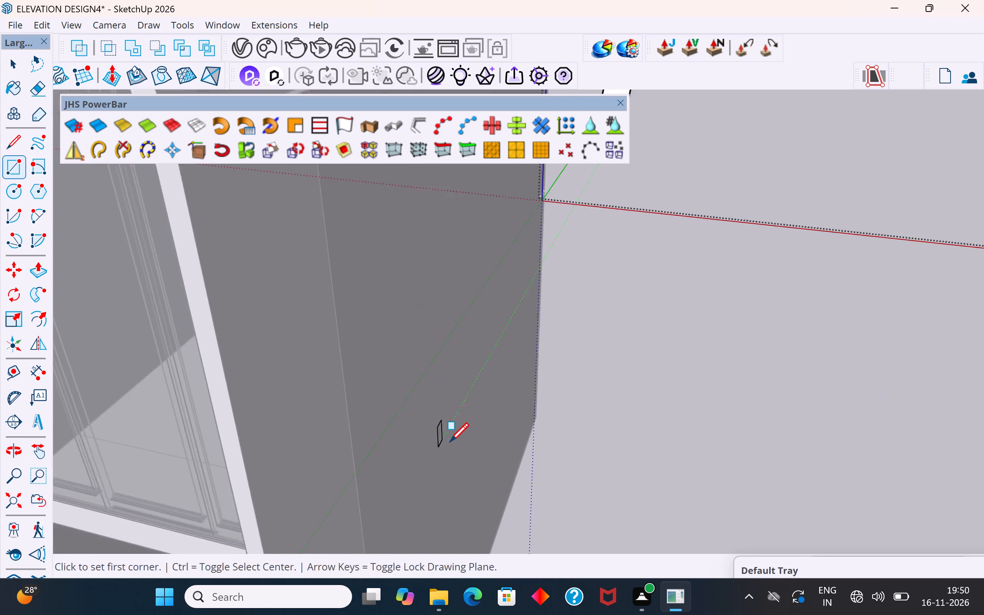
scroll(450, 444, "down", 6)
middle_click_drag(520, 312, 532, 235)
scroll(553, 482, "down", 5)
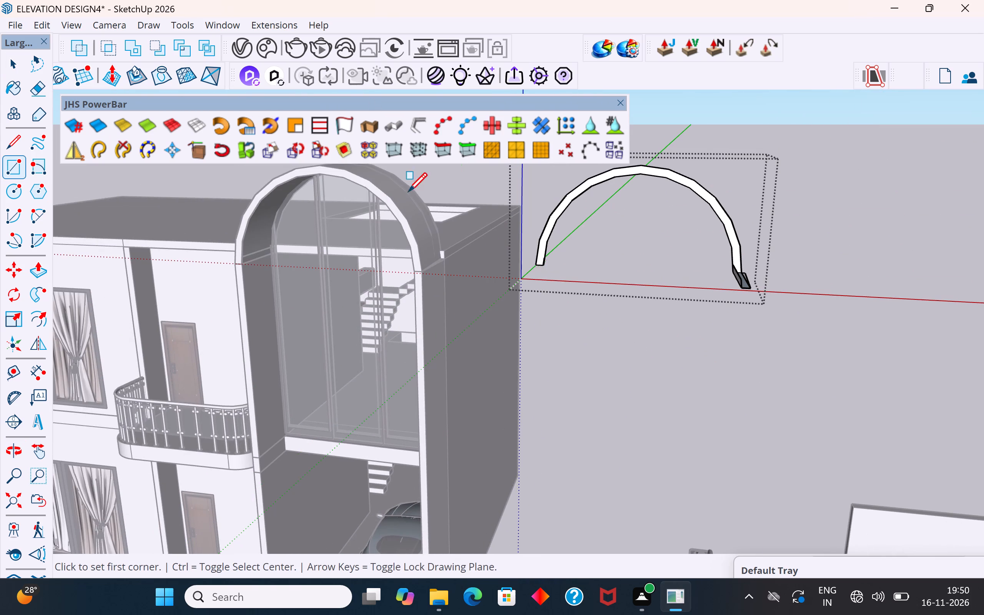
left_click(10, 65)
left_click(616, 327)
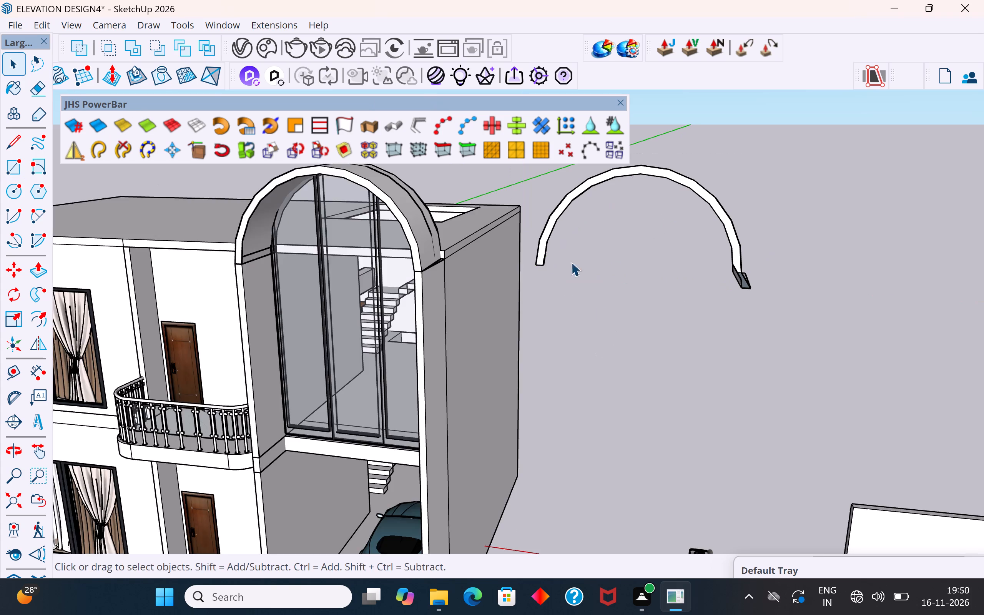
Draw a rectangle over one part of the open underside of the arch foot nearest the building.
scroll(544, 222, "up", 7)
middle_click_drag(541, 291, 541, 181)
middle_click_drag(528, 325, 531, 299)
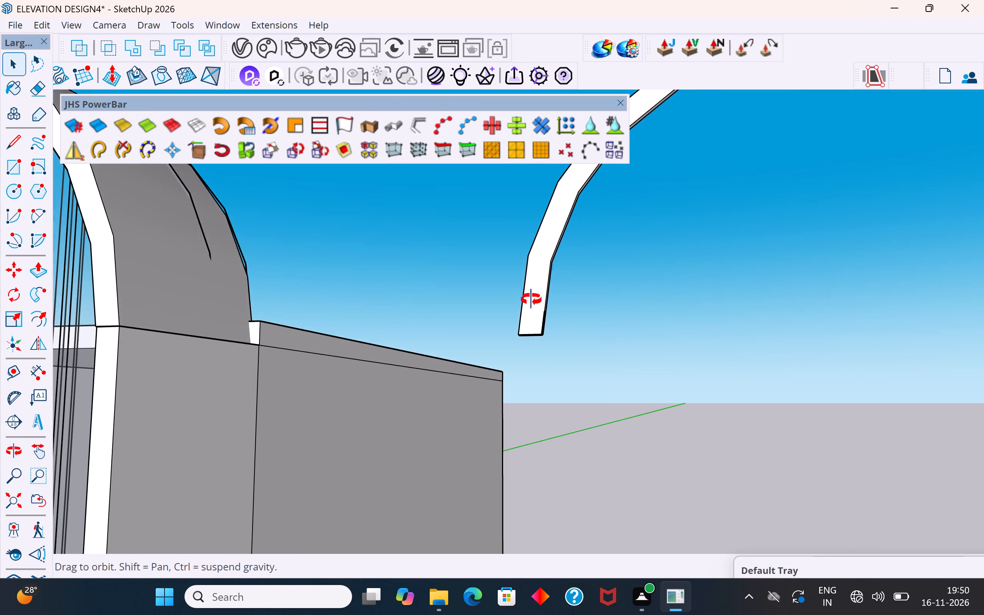
middle_click_drag(531, 299, 549, 189)
scroll(551, 304, "up", 4)
middle_click_drag(529, 297, 549, 217)
scroll(475, 292, "up", 1)
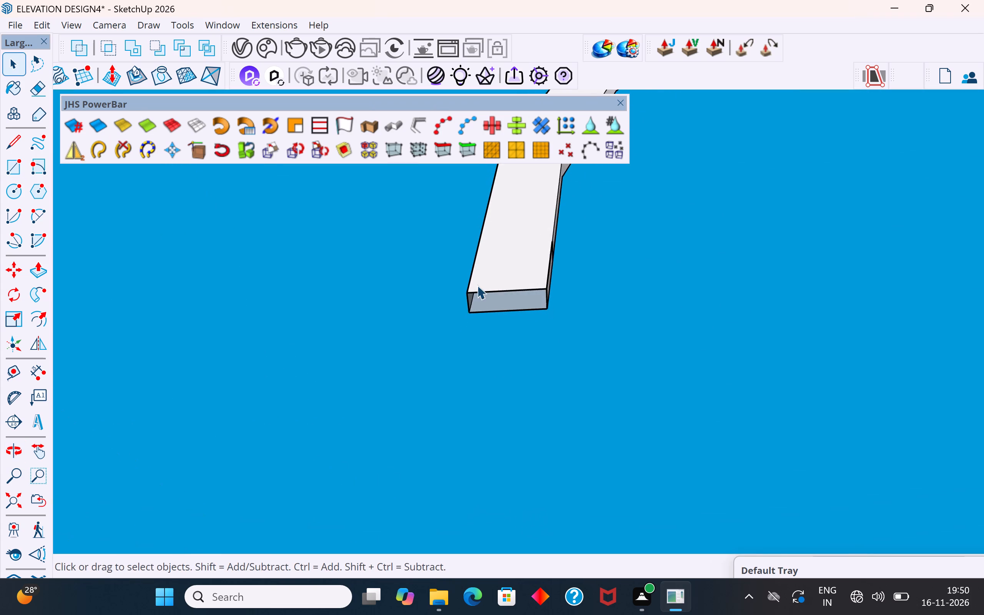
scroll(477, 285, "up", 3)
left_click(5, 167)
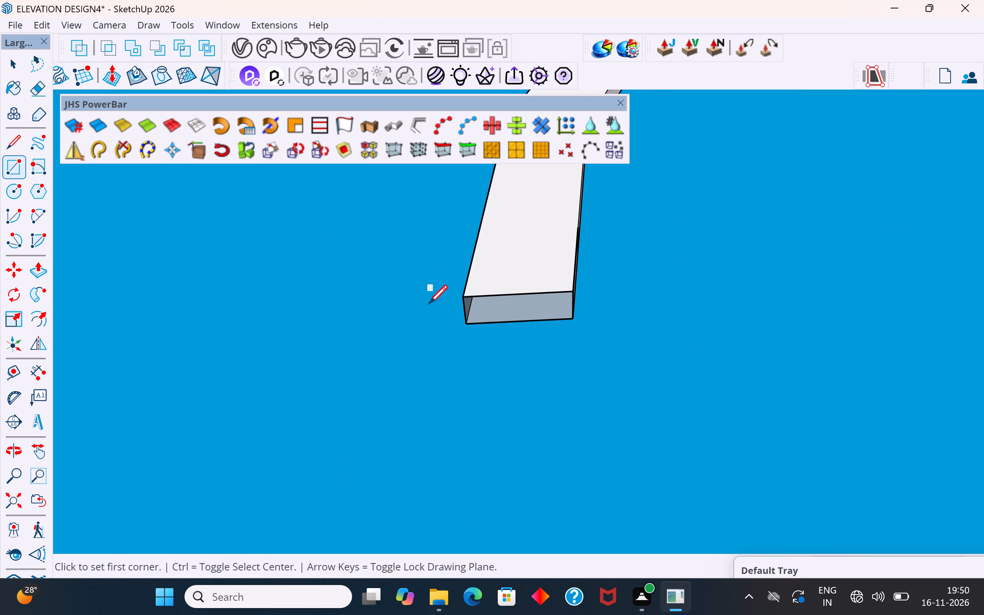
left_click(470, 321)
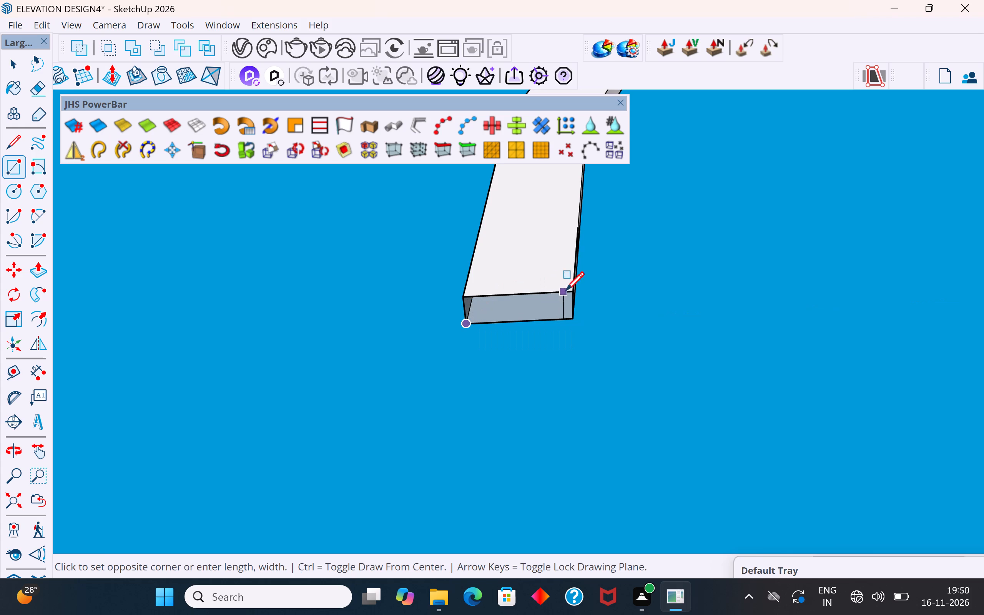
scroll(573, 303, "up", 4)
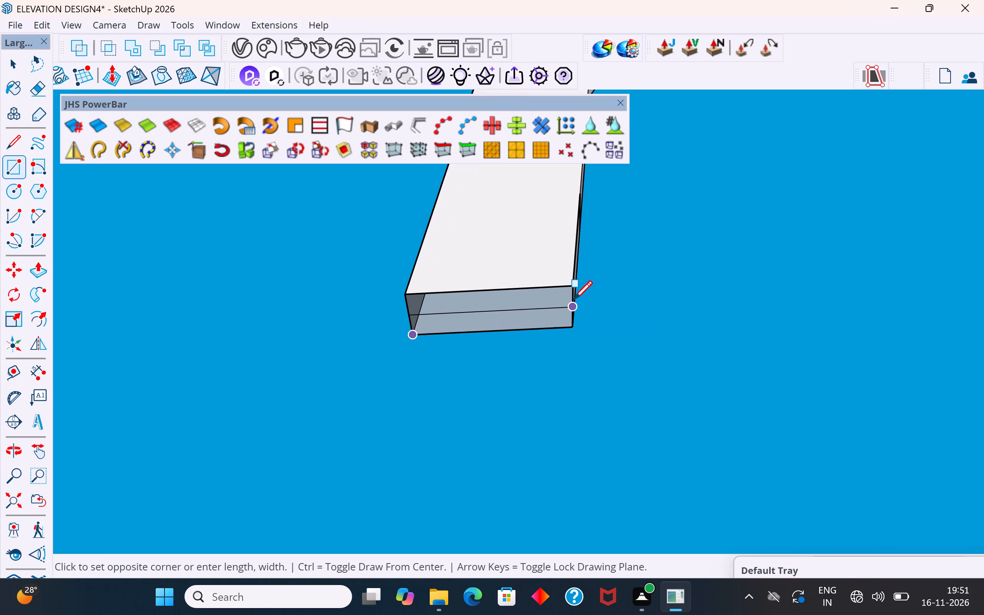
scroll(573, 301, "up", 1)
left_click(569, 306)
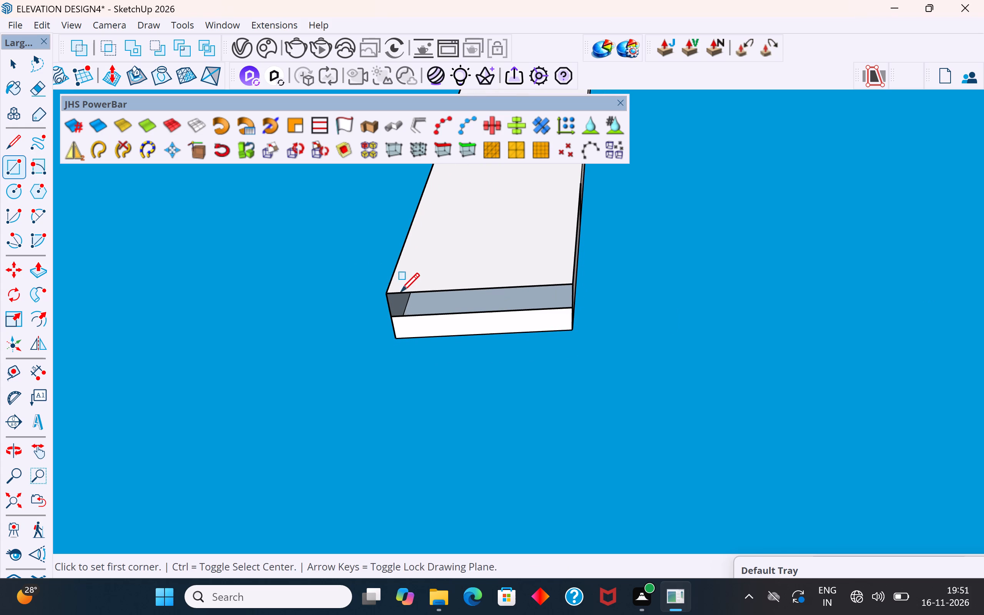
Close the rest of the same foot's open underside with two more rectangles spanning its full width.
left_click(389, 296)
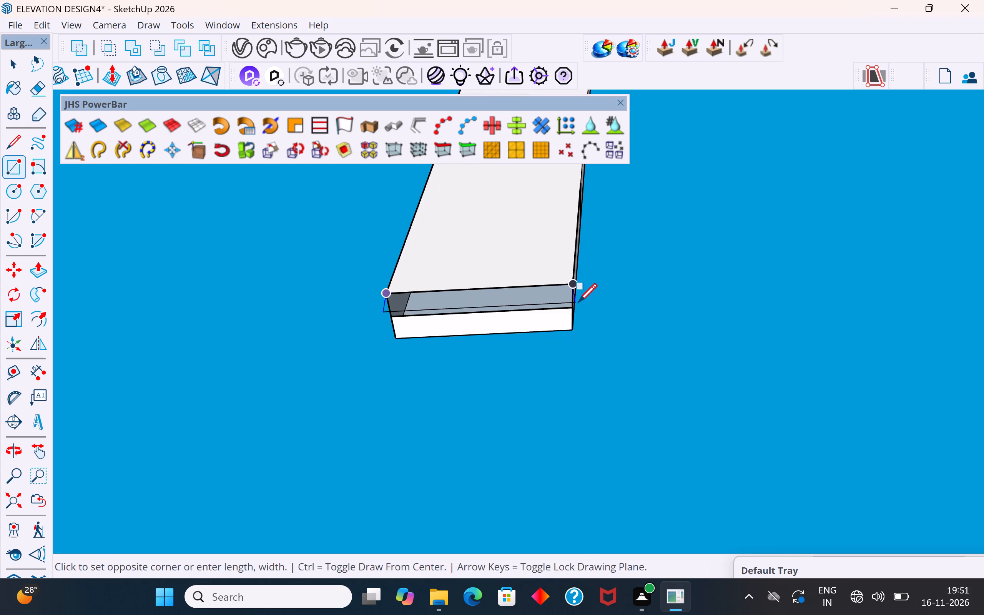
scroll(577, 307, "up", 4)
scroll(577, 307, "down", 4)
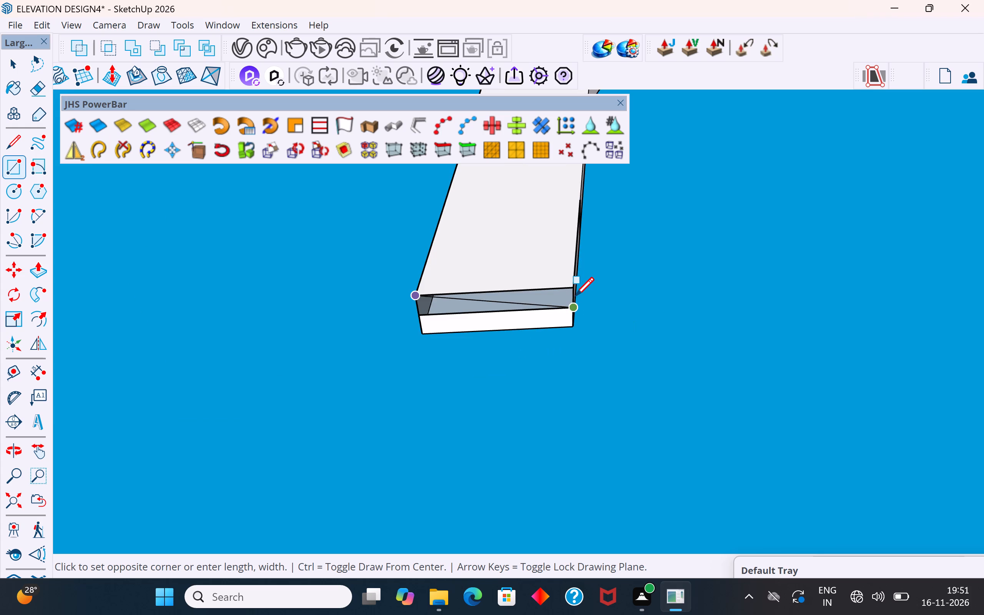
left_click(575, 298)
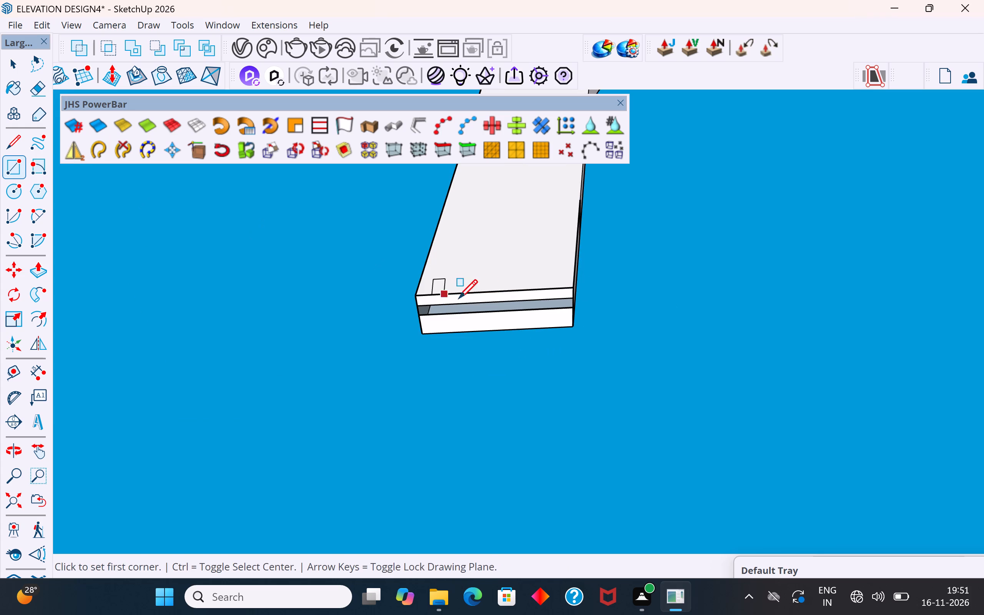
scroll(554, 307, "up", 3)
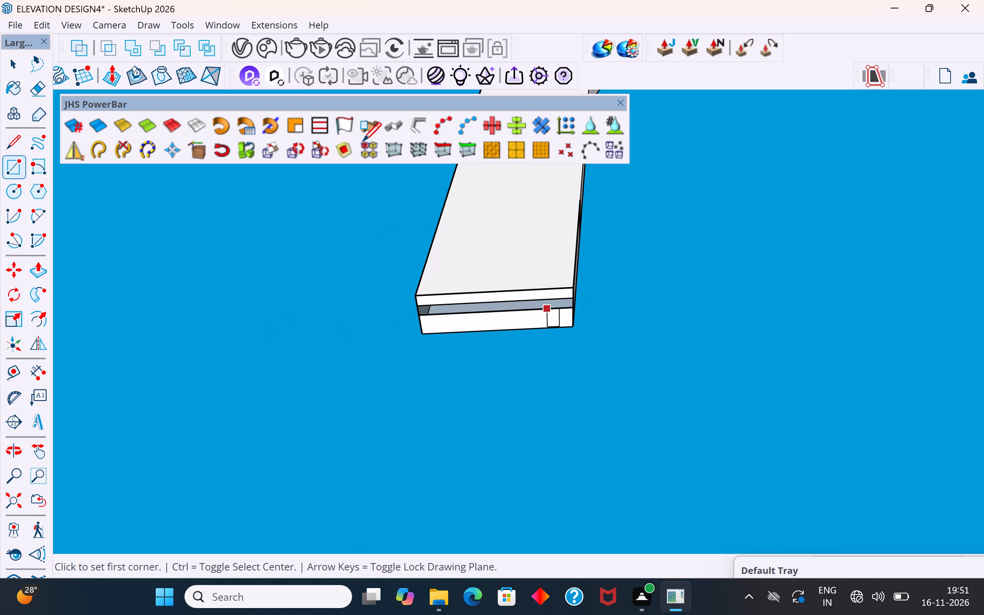
left_click(14, 70)
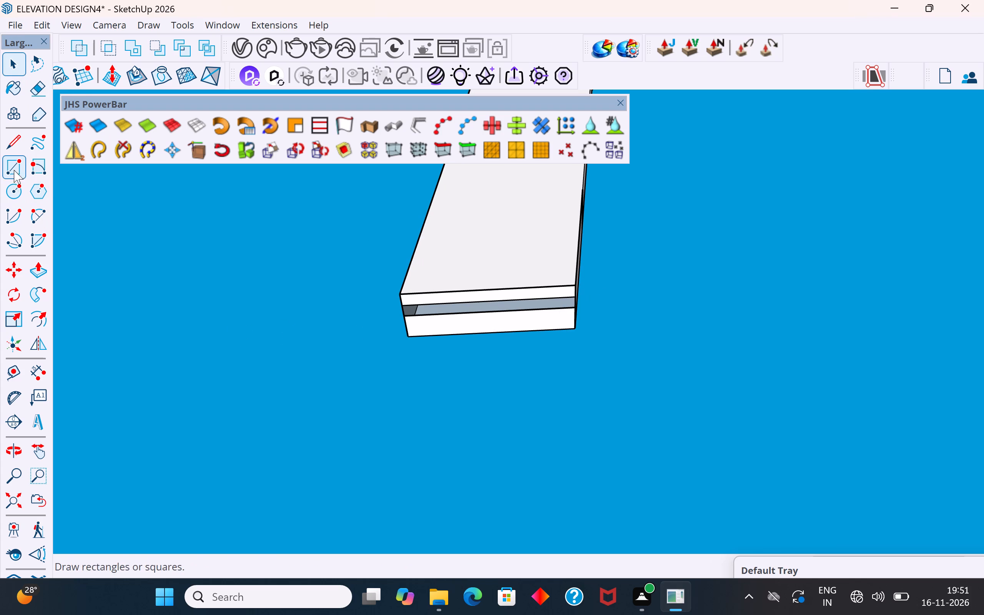
left_click(14, 165)
scroll(426, 317, "up", 7)
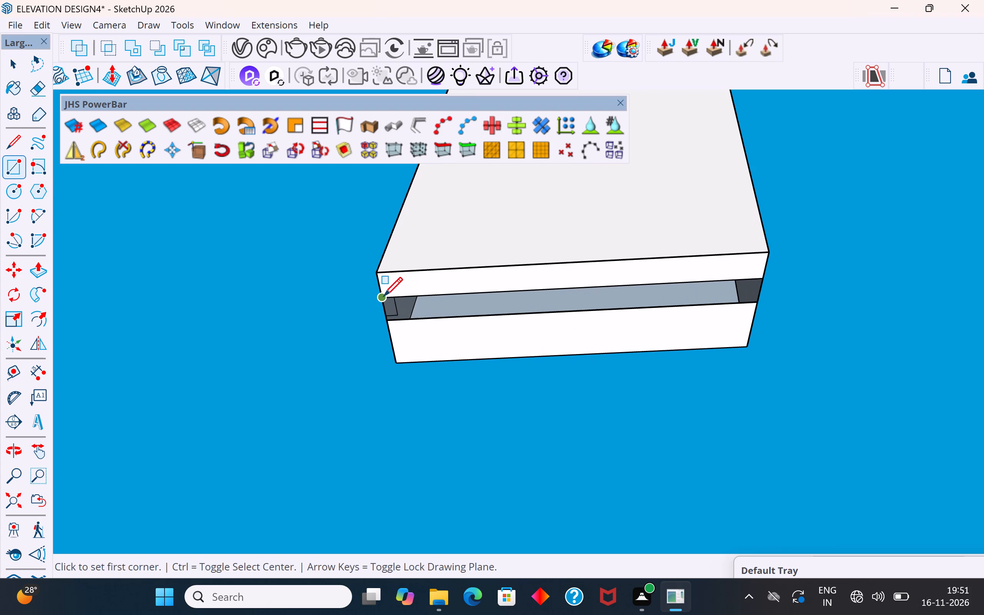
left_click(382, 298)
left_click(757, 305)
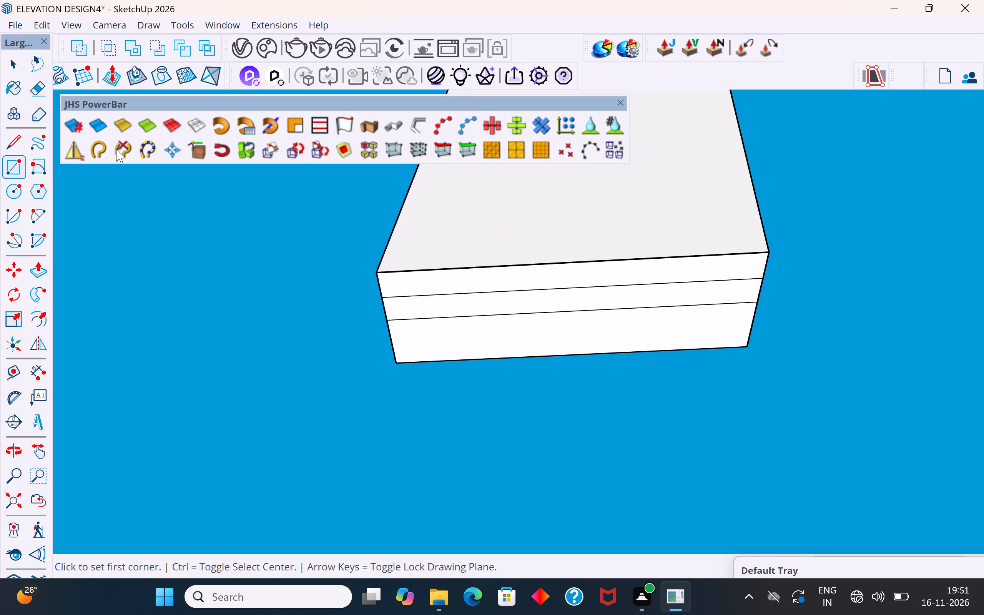
Erase the two dividing lines between the rectangles on the underside of the foot nearest the building.
left_click(15, 61)
left_click(33, 90)
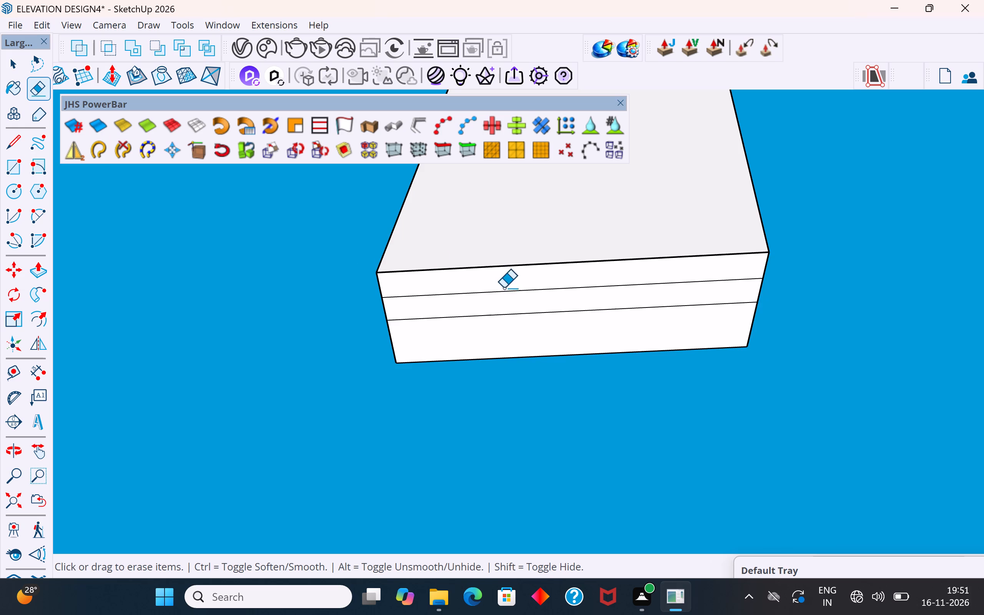
left_click_drag(504, 288, 491, 325)
left_click(13, 60)
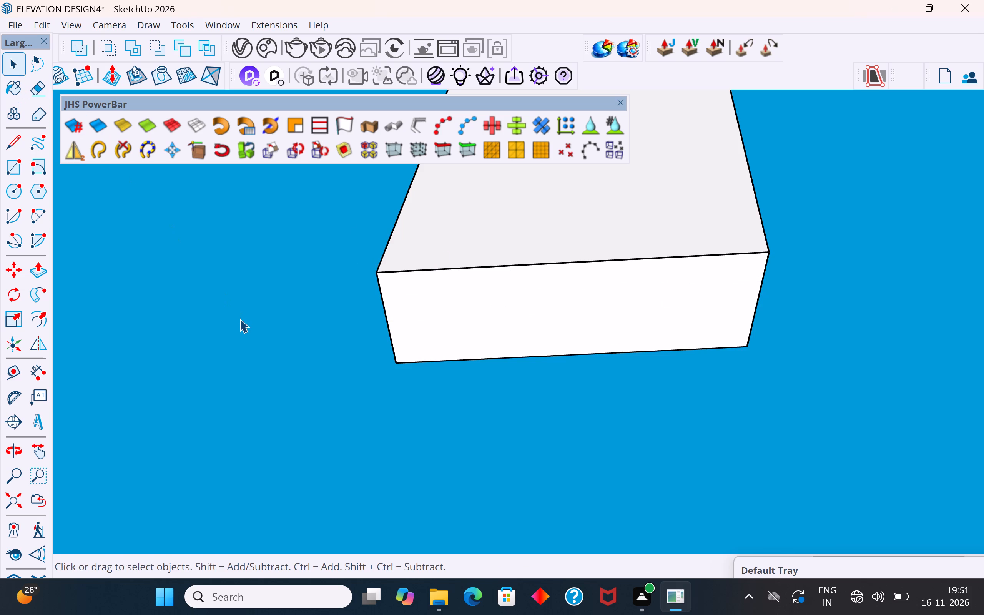
left_click(239, 319)
Open the arch group and delete the leftover strip faces extending from the foot farthest from the building.
scroll(240, 326, "down", 12)
middle_click_drag(275, 328, 389, 519)
scroll(482, 375, "up", 5)
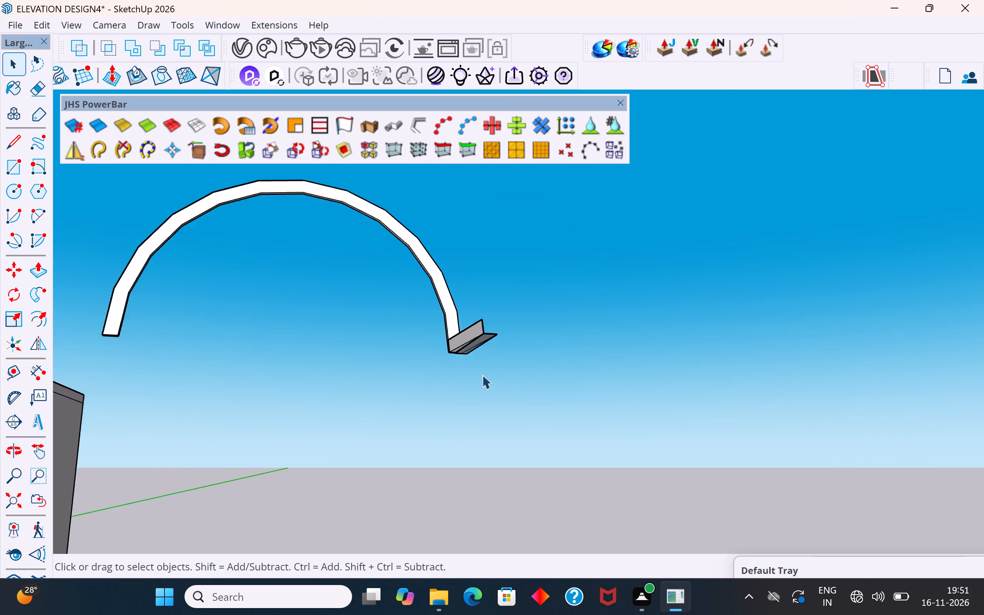
middle_click_drag(481, 369, 568, 492)
scroll(565, 481, "up", 3)
left_click(564, 478)
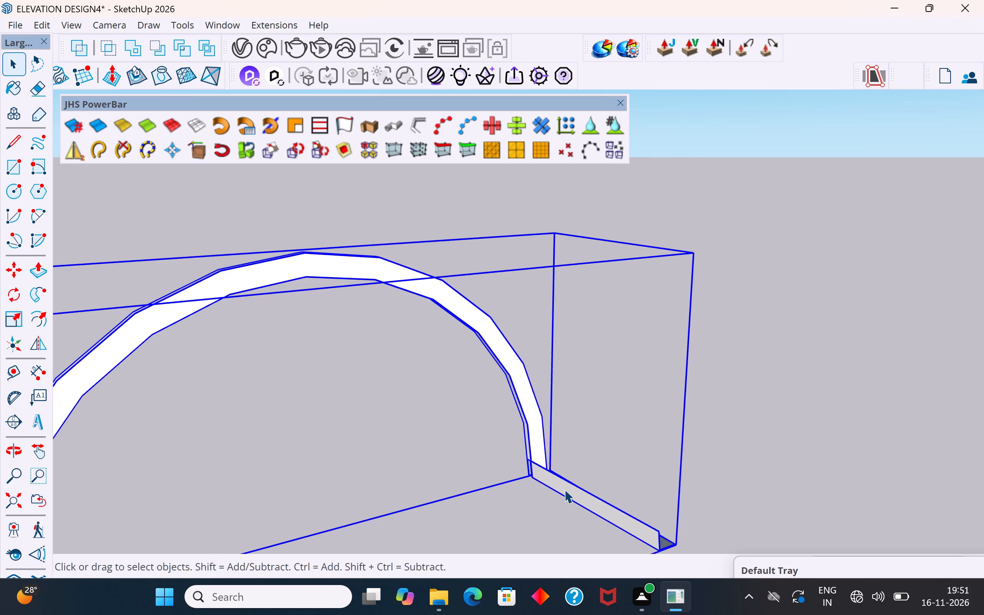
double_click(564, 489)
left_click(571, 487)
key("Delete")
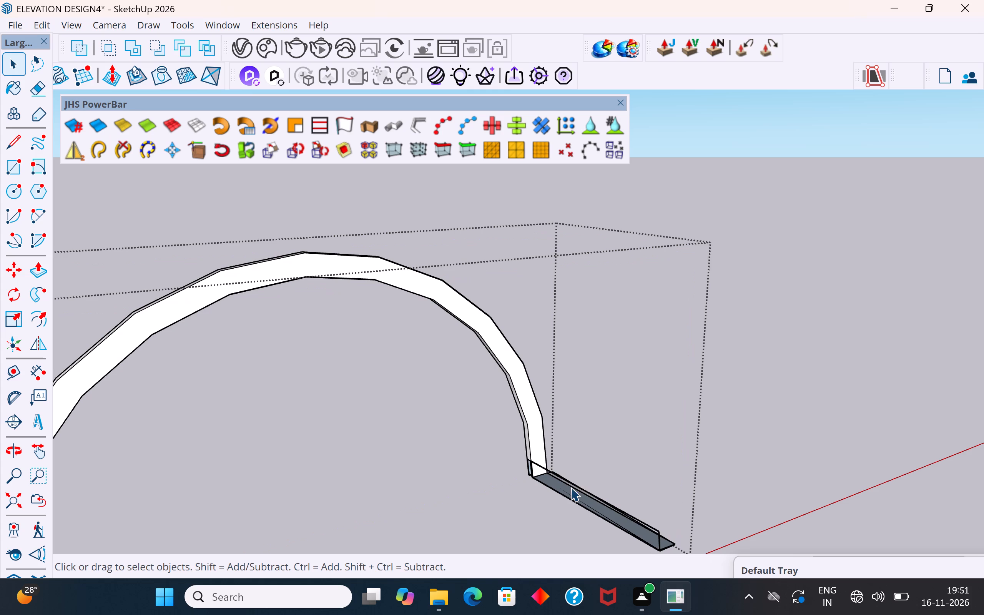
left_click(574, 485)
key("Delete")
left_click(576, 496)
key("Delete")
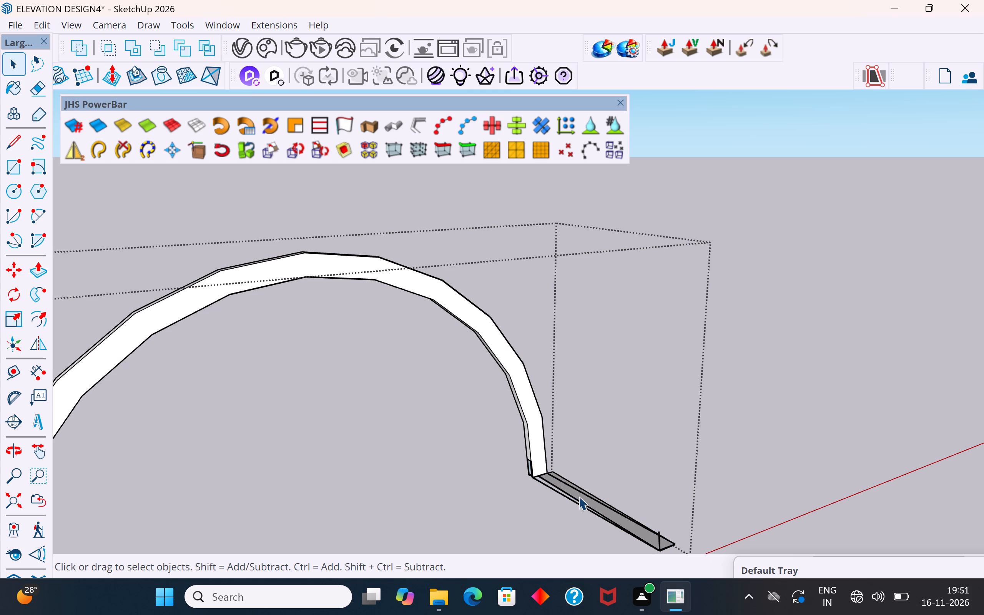
left_click(580, 492)
key("Delete")
left_click(579, 496)
key("Delete")
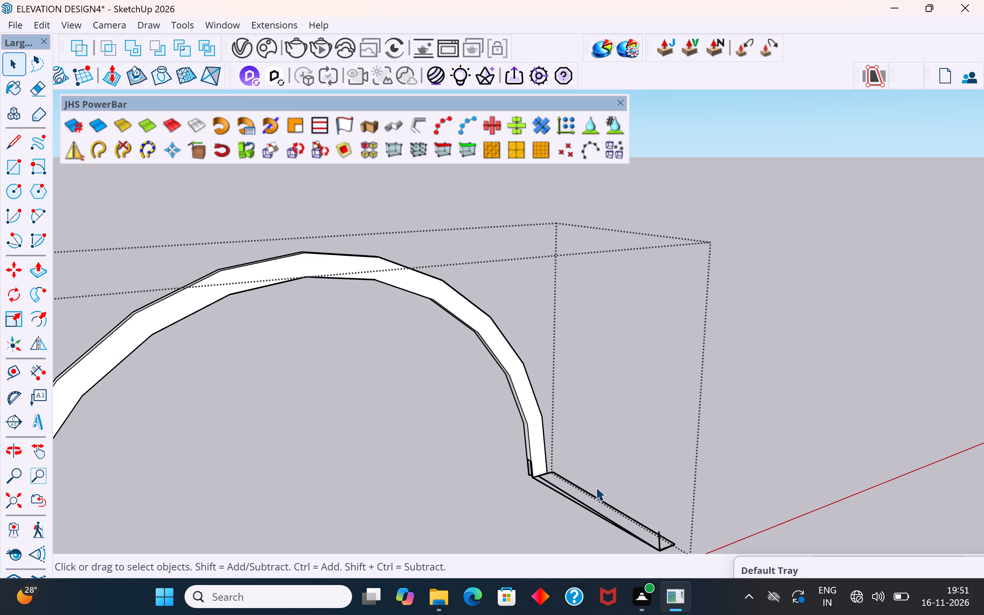
Delete the leftover strip edges, the small corner remnant and the stray edge beside the far arch foot.
left_click_drag(598, 486, 574, 516)
key("Delete")
scroll(517, 462, "up", 1)
scroll(624, 388, "down", 2)
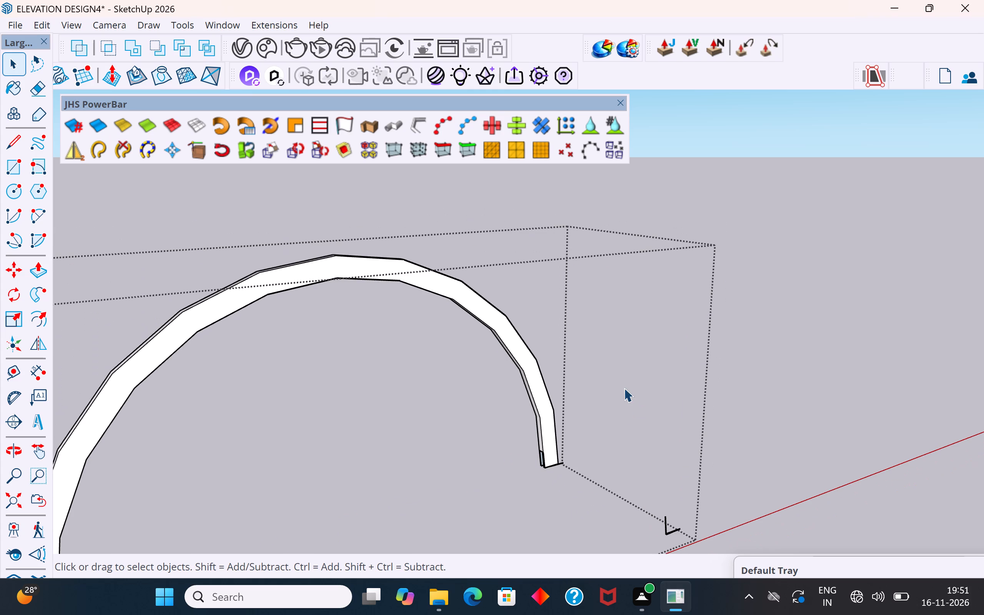
left_click_drag(685, 504, 652, 543)
key("Delete")
scroll(511, 445, "up", 3)
scroll(548, 473, "up", 12)
left_click(585, 459)
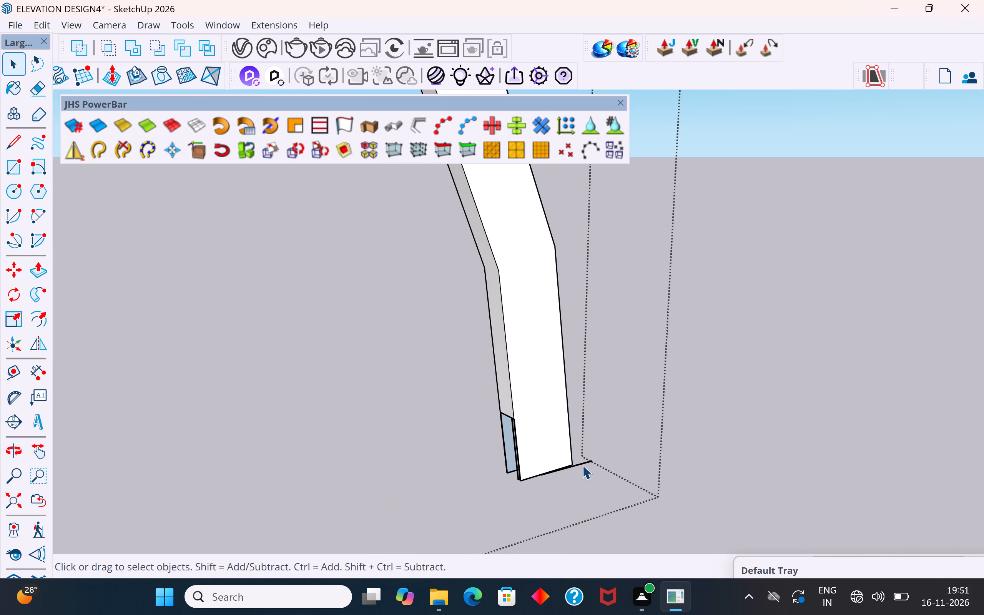
double_click(582, 465)
key("Delete")
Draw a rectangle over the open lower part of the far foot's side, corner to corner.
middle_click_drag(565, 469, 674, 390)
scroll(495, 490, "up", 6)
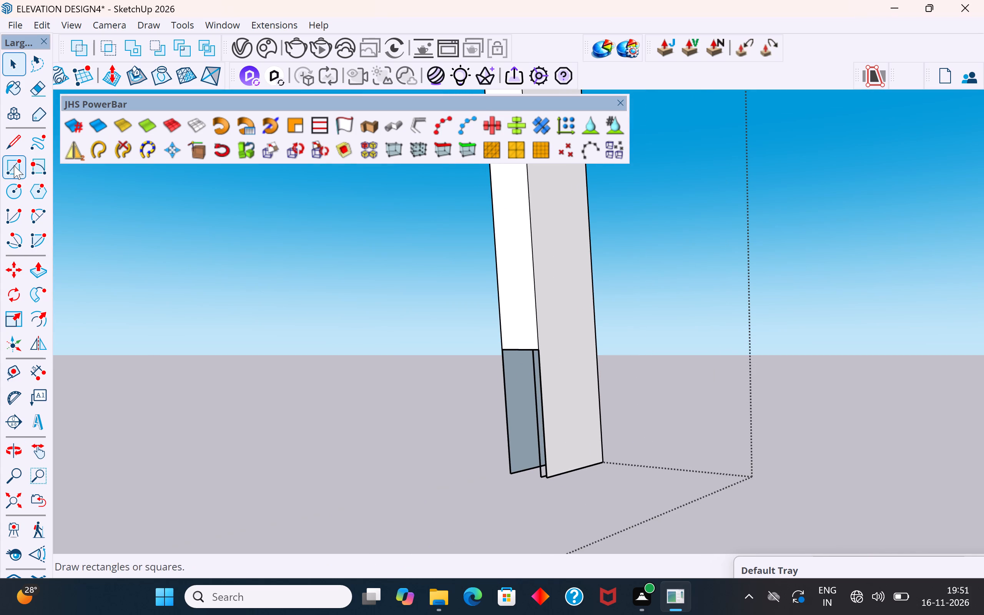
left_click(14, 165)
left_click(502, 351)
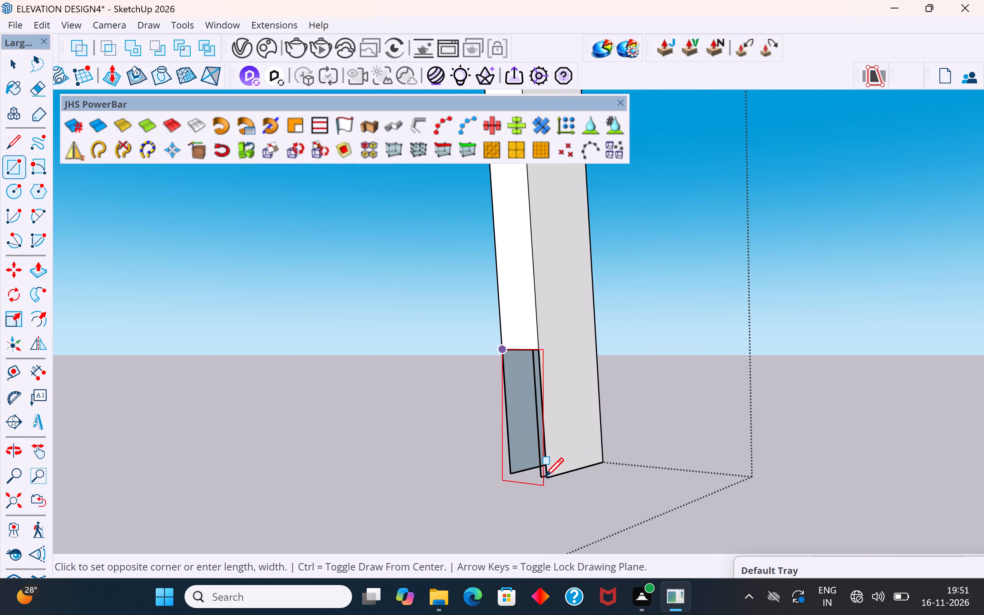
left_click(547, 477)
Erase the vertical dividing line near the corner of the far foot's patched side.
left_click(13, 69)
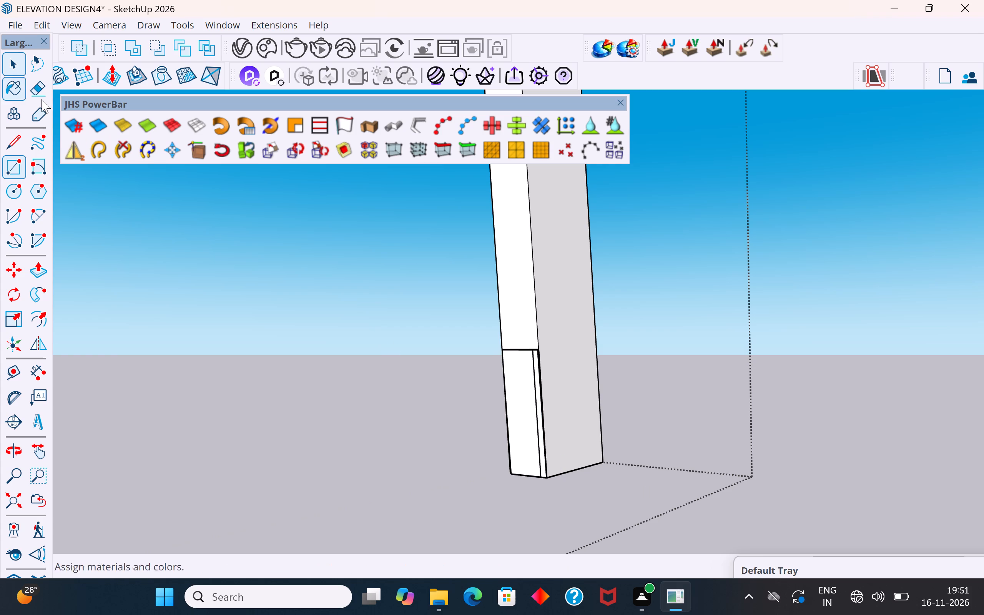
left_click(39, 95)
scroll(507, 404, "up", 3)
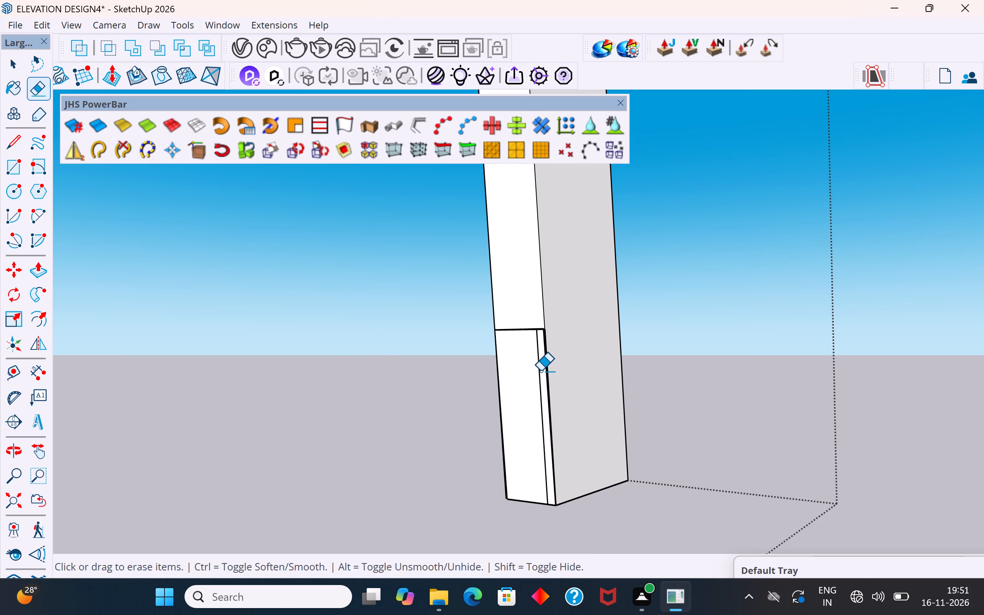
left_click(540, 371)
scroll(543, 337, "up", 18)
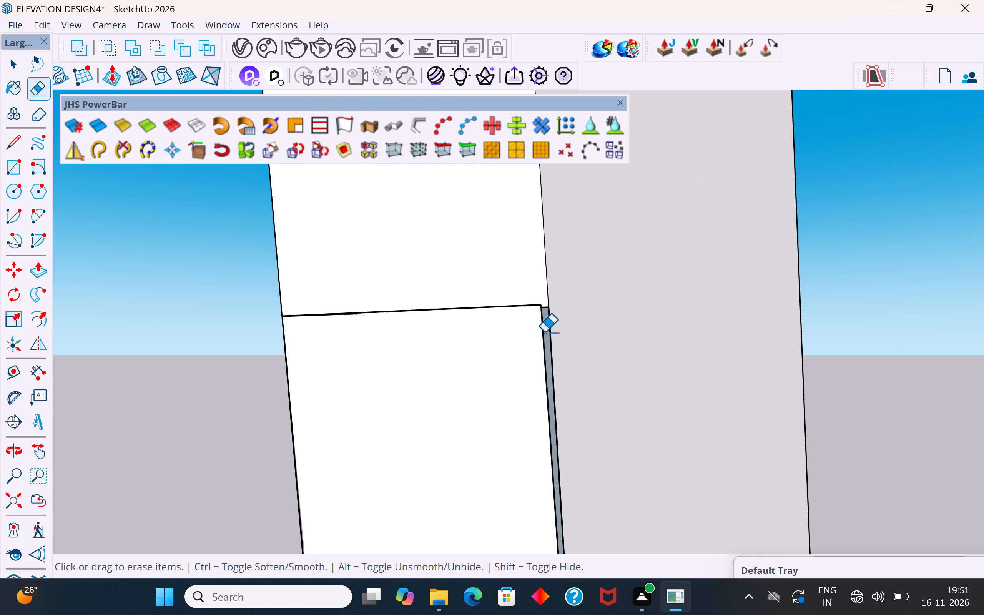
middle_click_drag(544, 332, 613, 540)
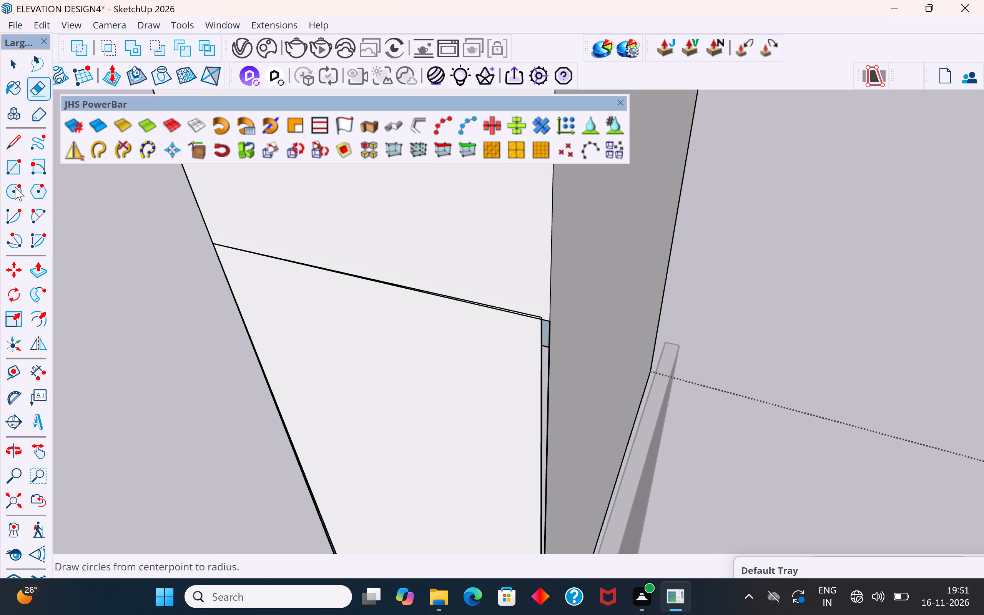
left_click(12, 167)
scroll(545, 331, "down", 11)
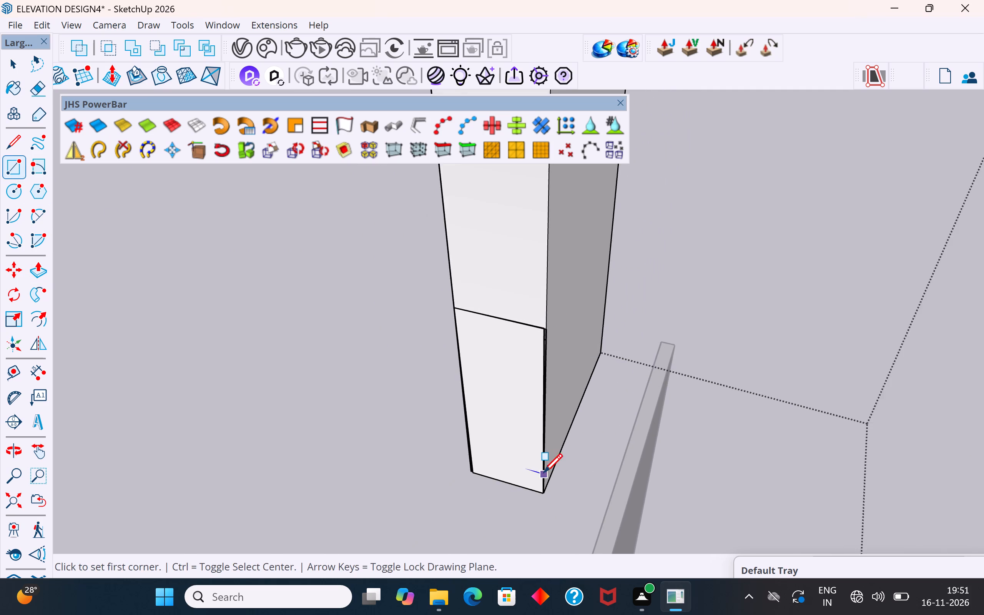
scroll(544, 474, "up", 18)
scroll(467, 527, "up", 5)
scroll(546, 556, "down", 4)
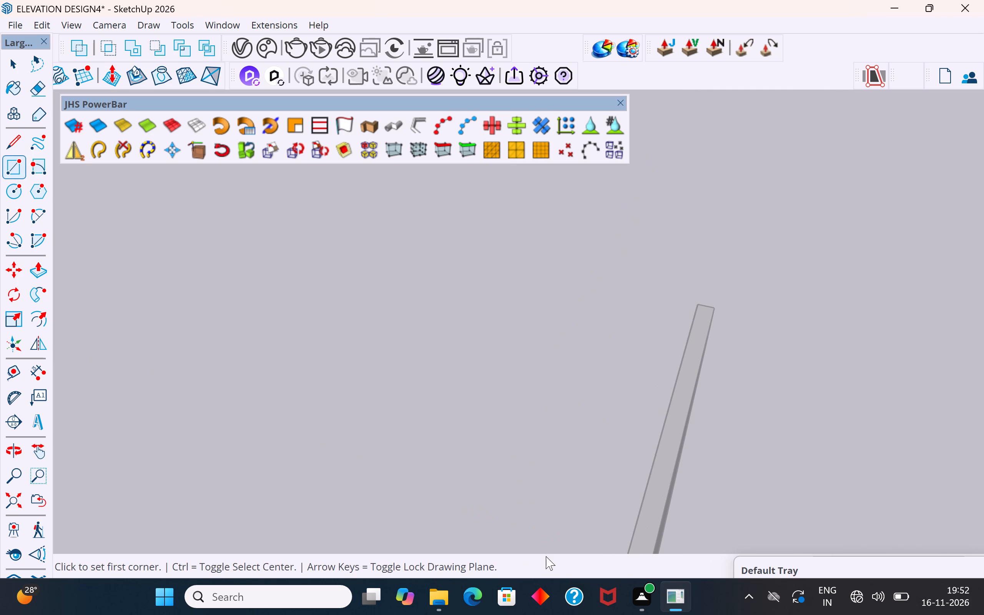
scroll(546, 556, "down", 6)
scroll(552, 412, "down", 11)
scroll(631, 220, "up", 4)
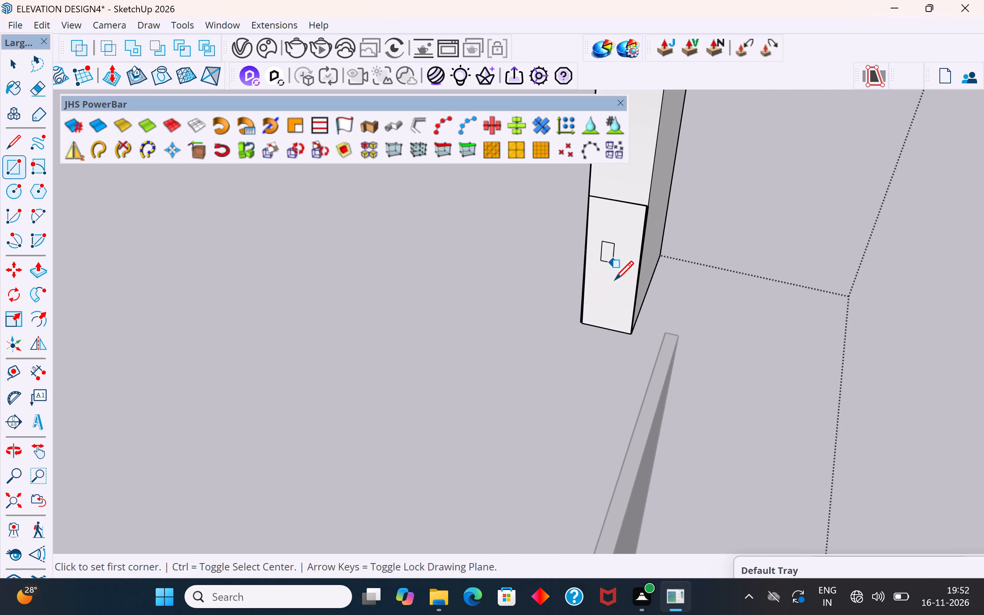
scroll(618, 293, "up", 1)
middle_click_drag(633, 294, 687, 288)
Delete the misaligned patch face on the arch foot's side together with its leftover boundary edges and the stray line below.
left_click(3, 57)
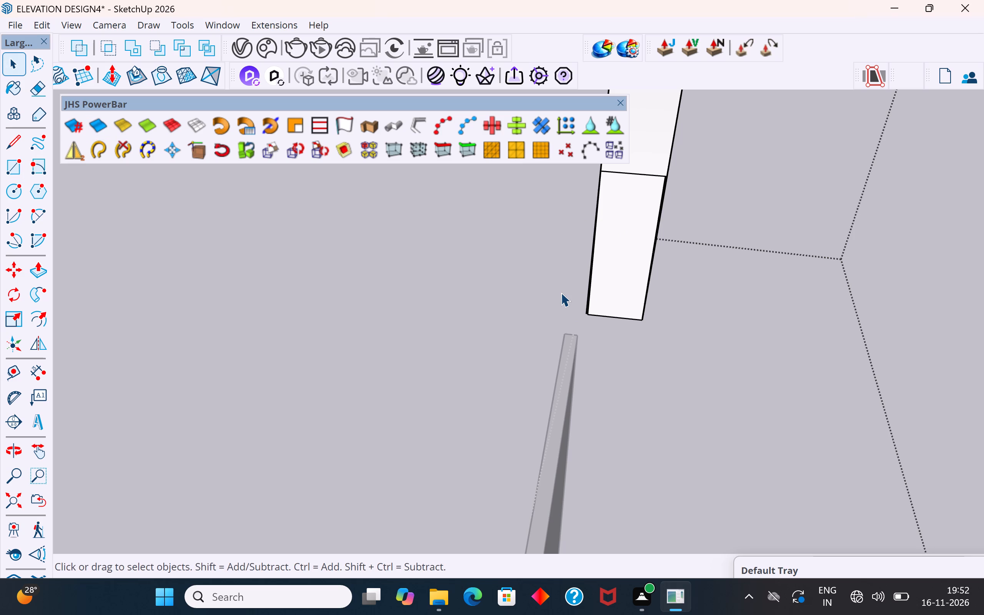
left_click(561, 293)
scroll(613, 256, "up", 4)
middle_click_drag(621, 254, 818, 262)
scroll(642, 274, "up", 6)
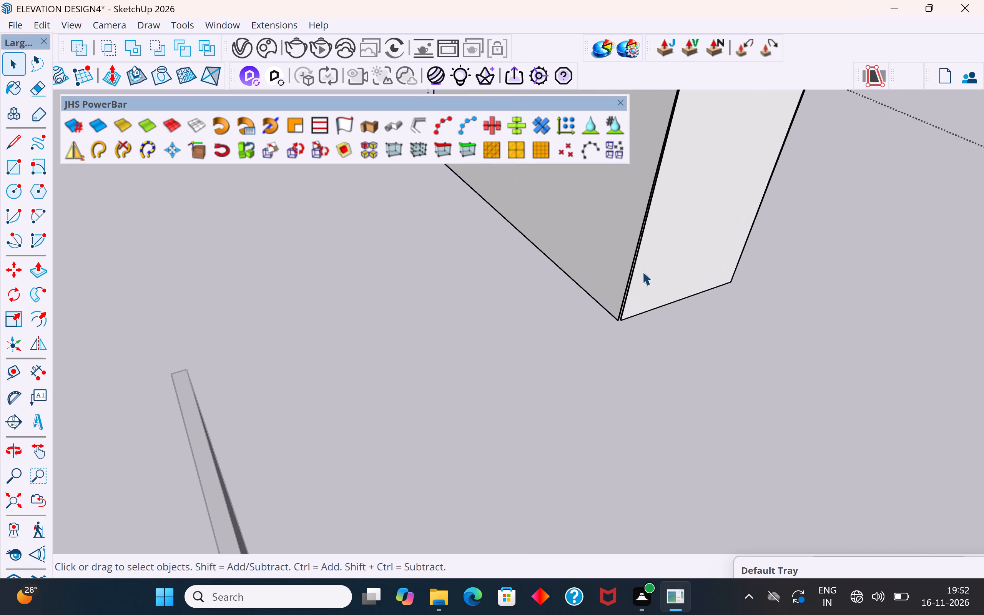
scroll(642, 271, "up", 10)
left_click(633, 318)
scroll(606, 355, "down", 4)
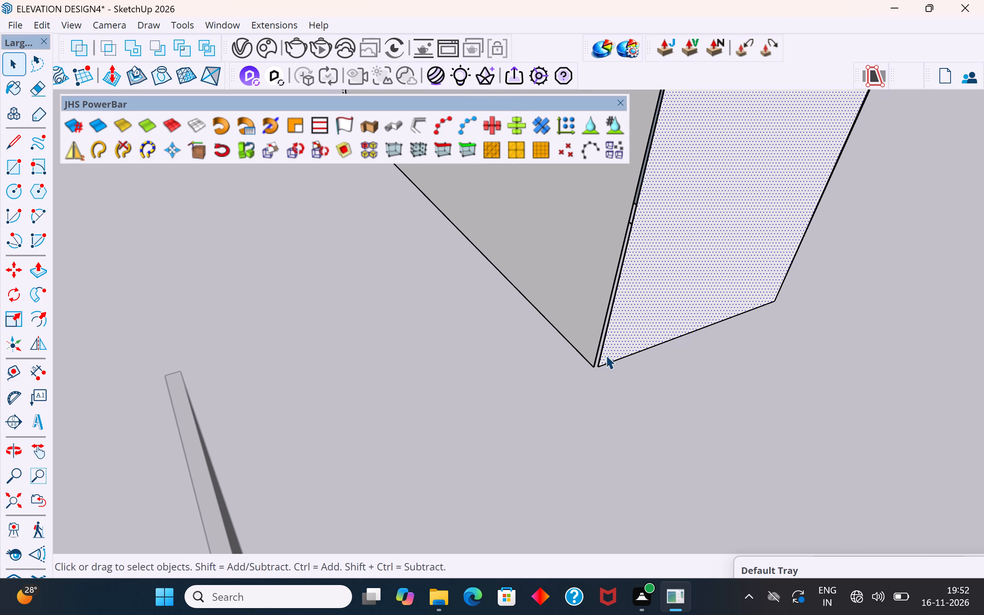
key("Delete")
left_click(610, 359)
key("Delete")
left_click(601, 354)
key("Delete")
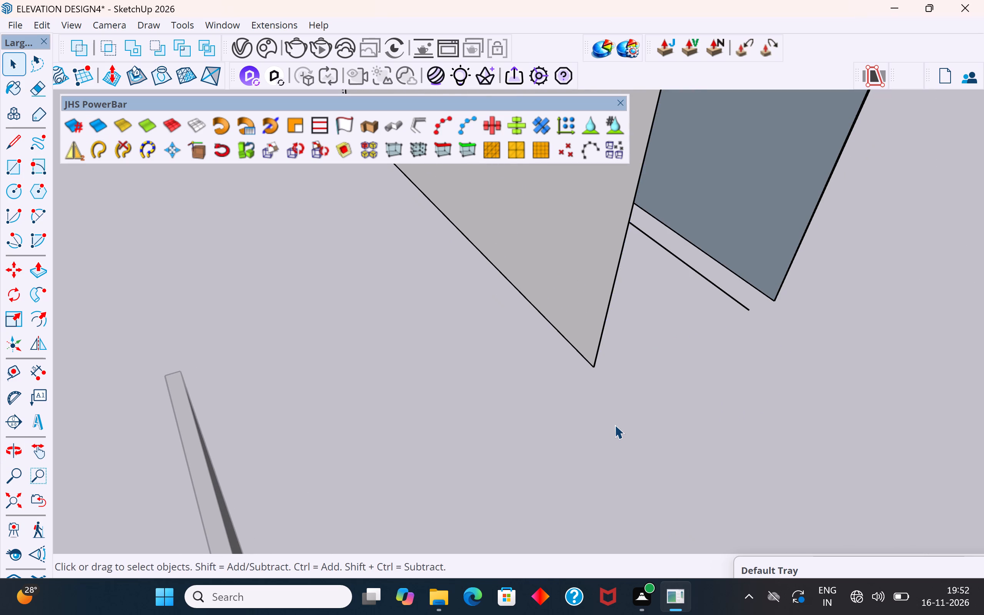
scroll(615, 432, "down", 5)
left_click(667, 356)
key("Delete")
Delete the duplicate edges along the top and outer side of the opening in the arch foot's side.
scroll(612, 437, "down", 6)
middle_click_drag(614, 406, 613, 399)
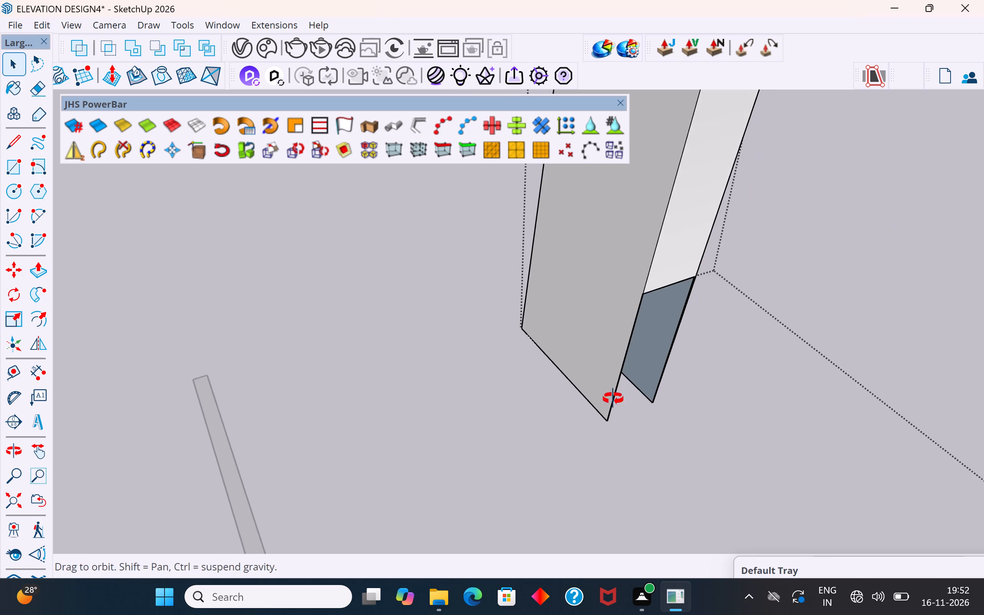
middle_click_drag(613, 399, 614, 382)
scroll(623, 246, "up", 10)
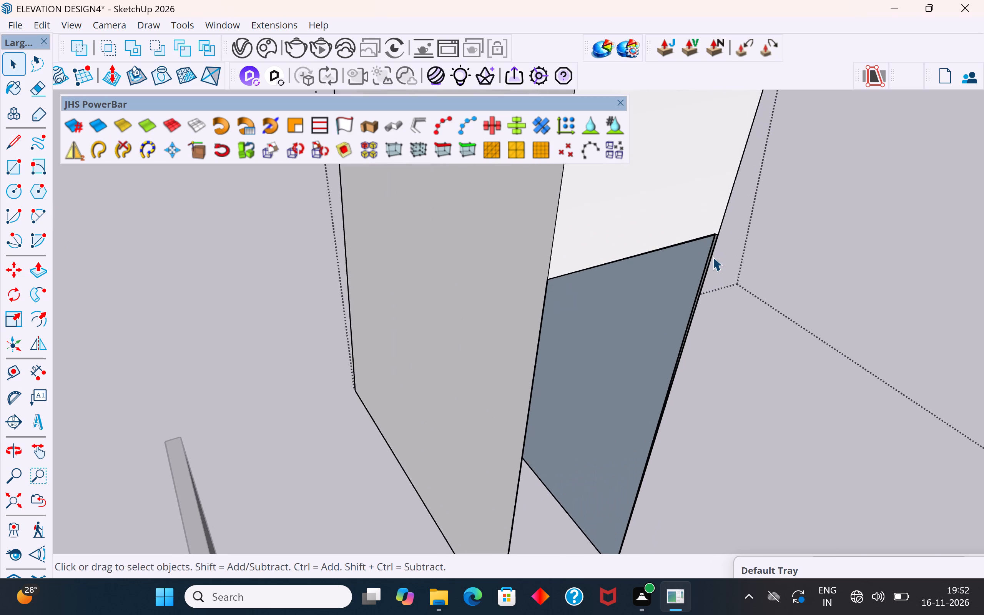
scroll(713, 257, "up", 8)
scroll(720, 222, "up", 8)
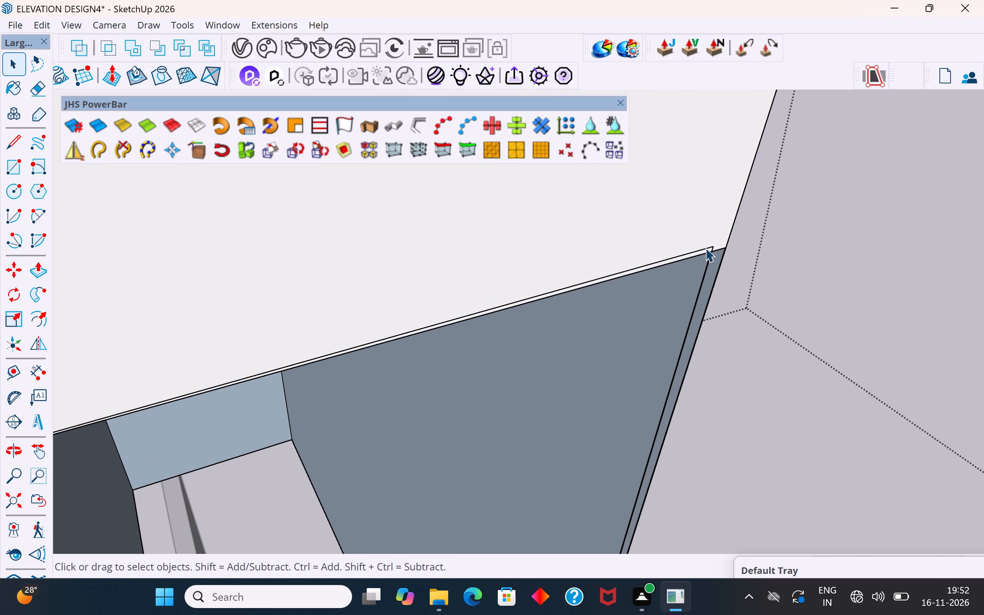
left_click(705, 248)
key("Delete")
left_click(711, 258)
key("Delete")
Draw a rectangle over the open lower part of the foot's side, between its diagonally opposite corners.
scroll(584, 279, "down", 6)
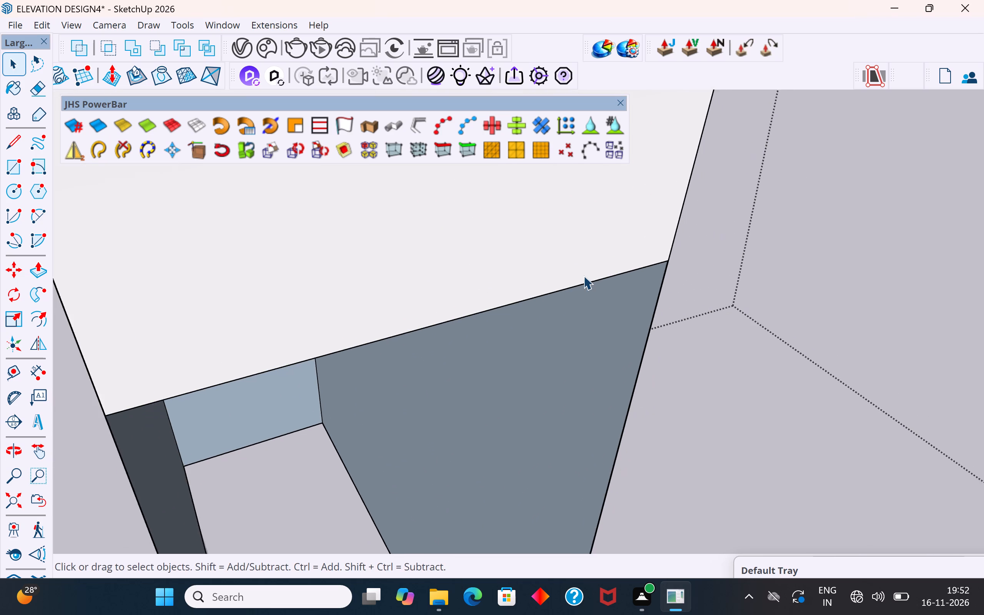
scroll(583, 276, "down", 17)
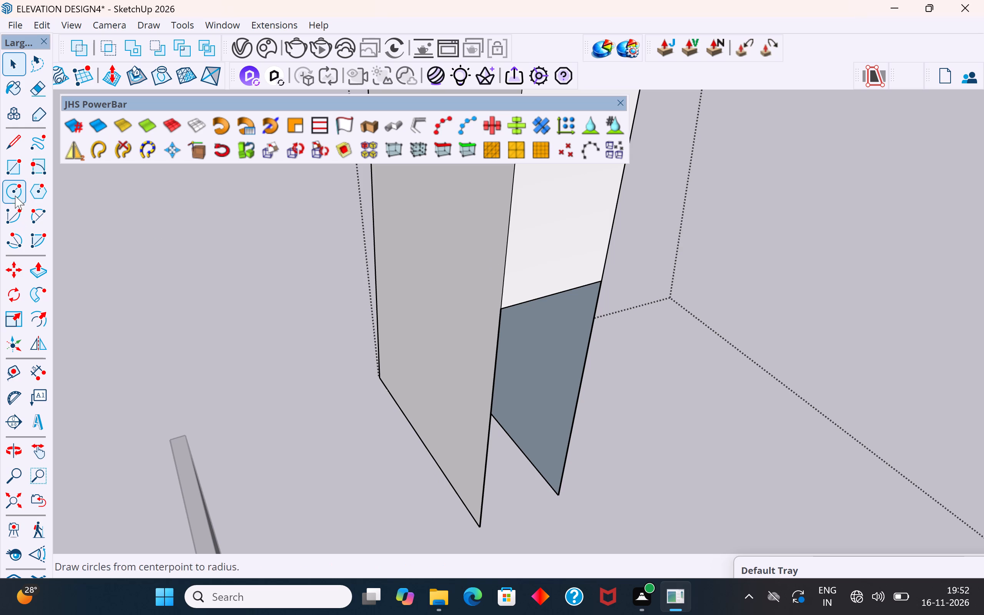
left_click(18, 172)
left_click(601, 284)
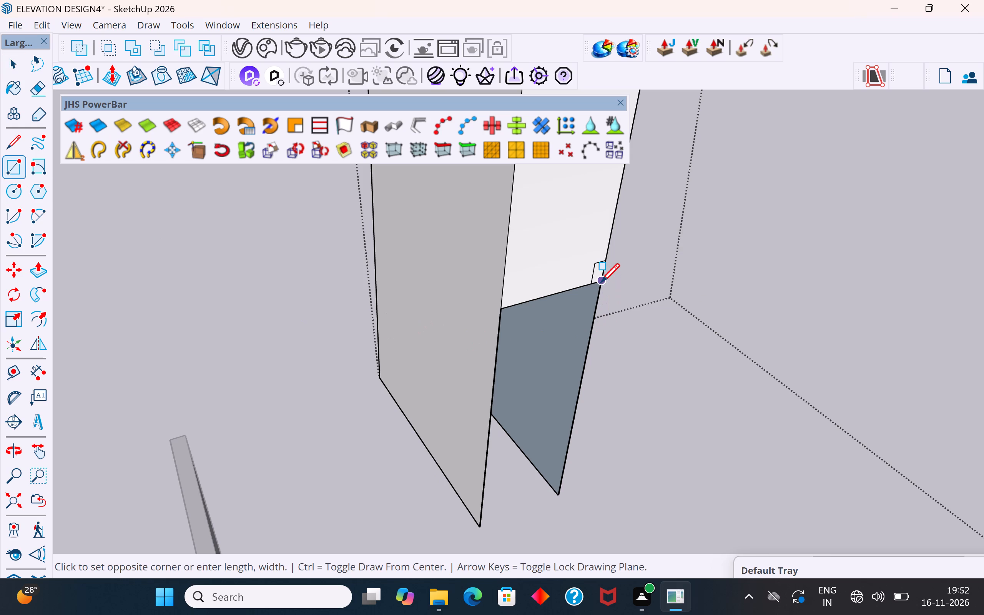
left_click(480, 527)
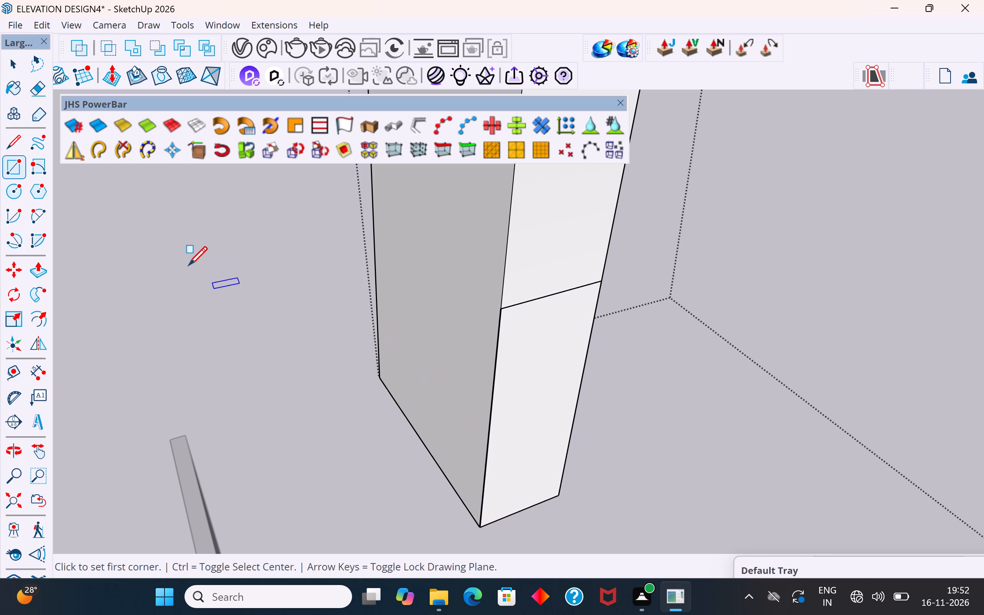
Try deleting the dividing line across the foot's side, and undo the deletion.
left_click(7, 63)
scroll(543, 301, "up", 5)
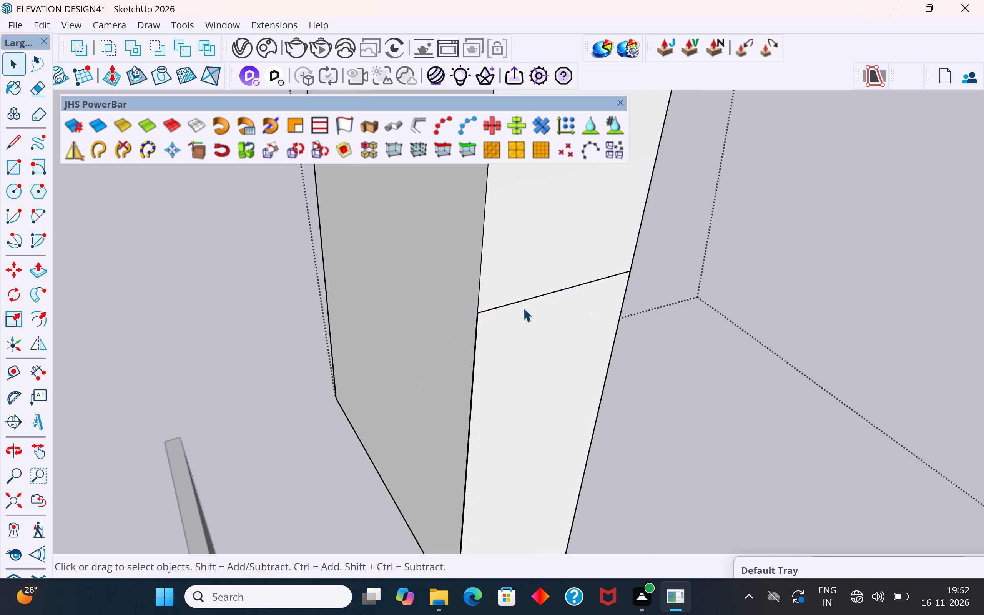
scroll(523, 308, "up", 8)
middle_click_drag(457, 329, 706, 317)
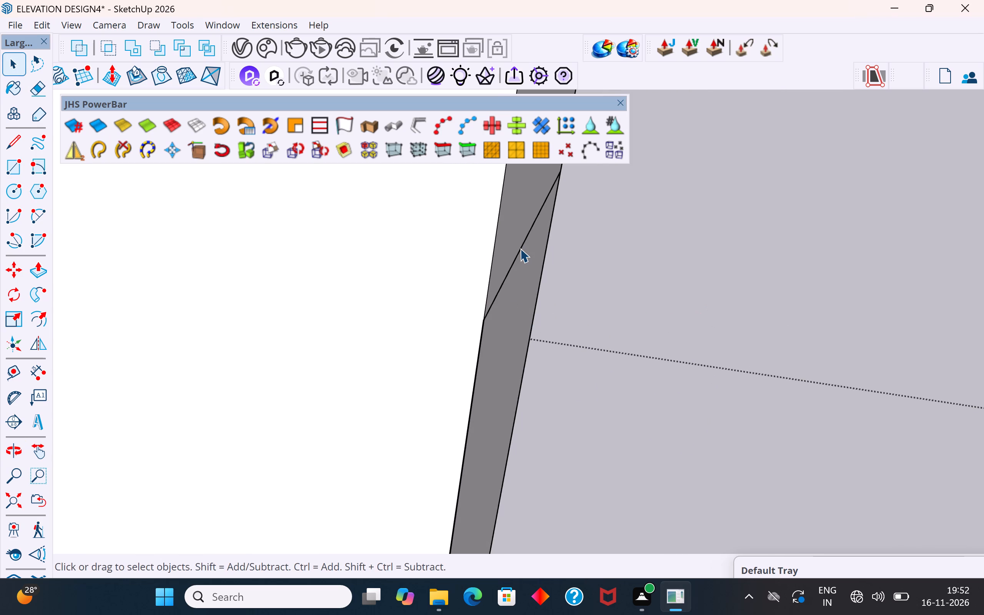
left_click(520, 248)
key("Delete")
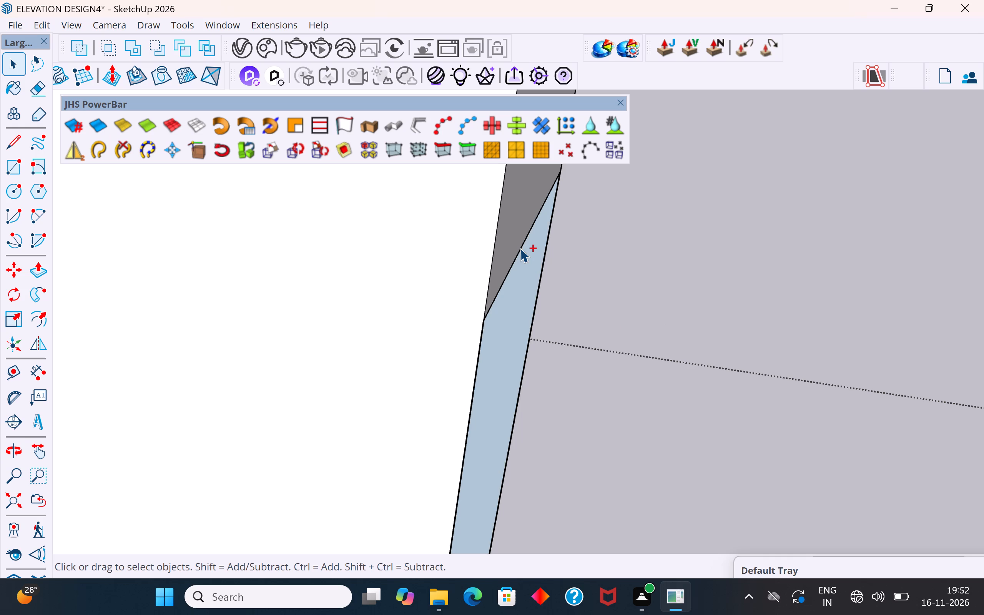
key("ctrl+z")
Draw a rectangle over the foot's open underside, from one bottom corner to just short of the opposite end.
scroll(520, 248, "down", 20)
middle_click_drag(513, 336, 450, 171)
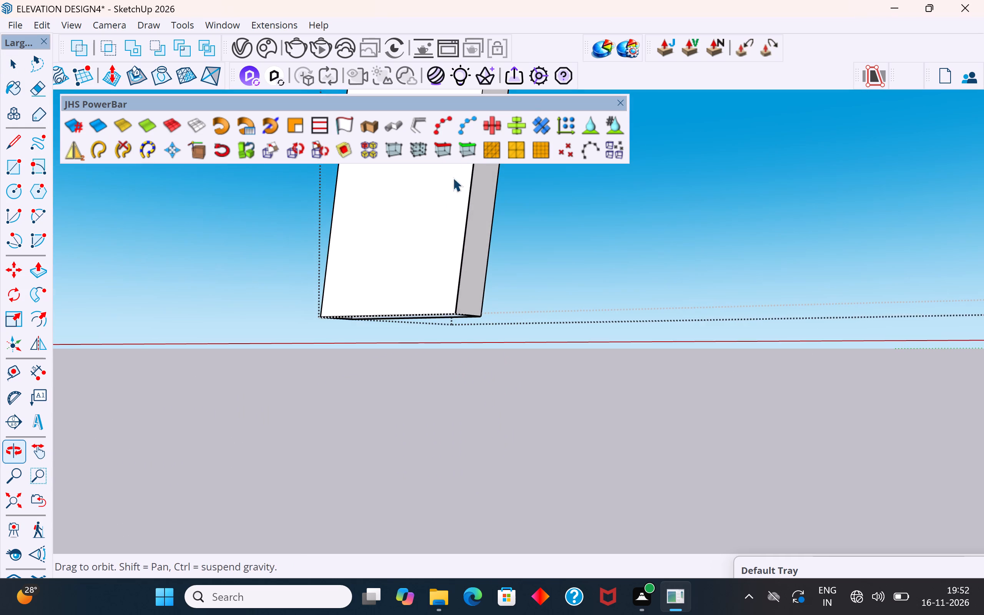
scroll(478, 336, "down", 3)
middle_click_drag(482, 314, 517, 221)
scroll(474, 270, "up", 5)
middle_click_drag(471, 261, 487, 228)
left_click(15, 166)
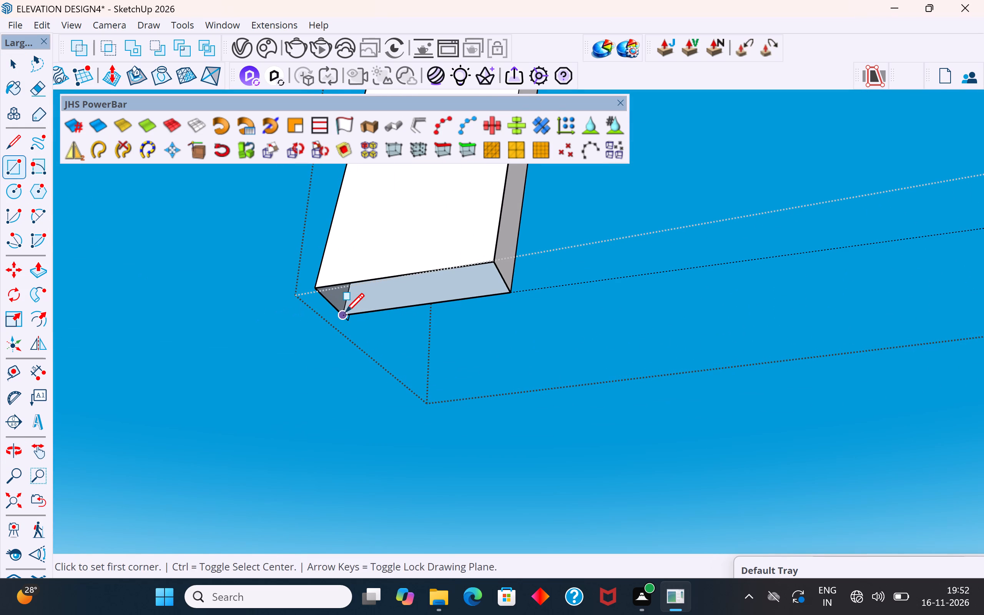
left_click(338, 316)
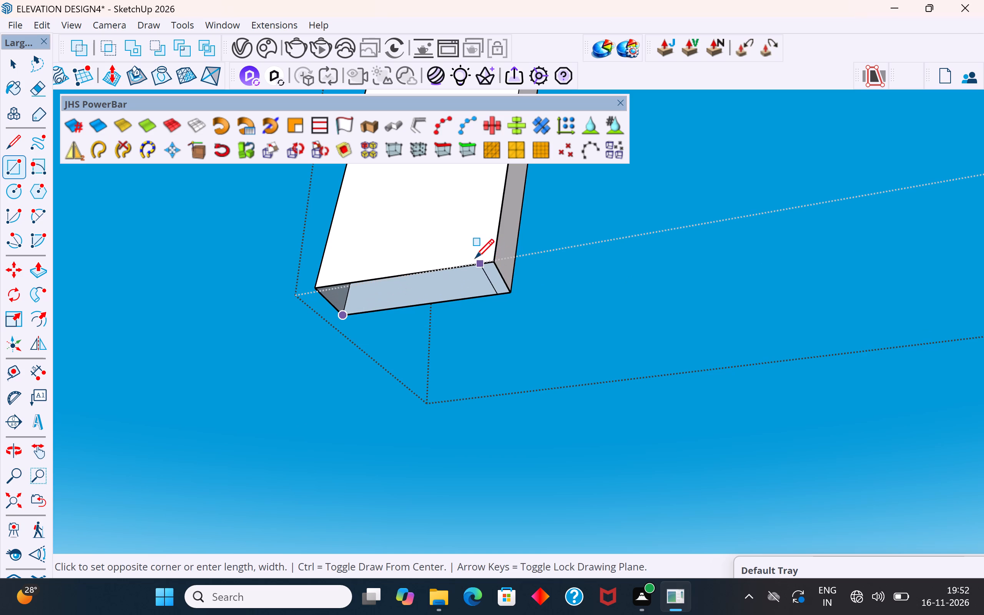
left_click(479, 264)
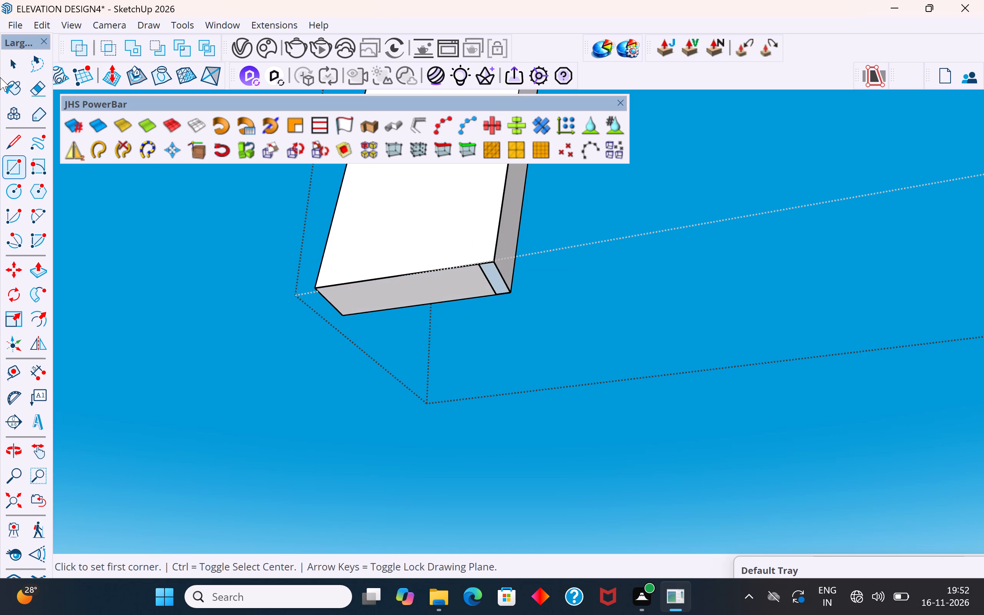
Move the underside rectangle's short end edge onto the foot's bottom edge to close the gap, and exit the group.
left_click(21, 58)
left_click(486, 279)
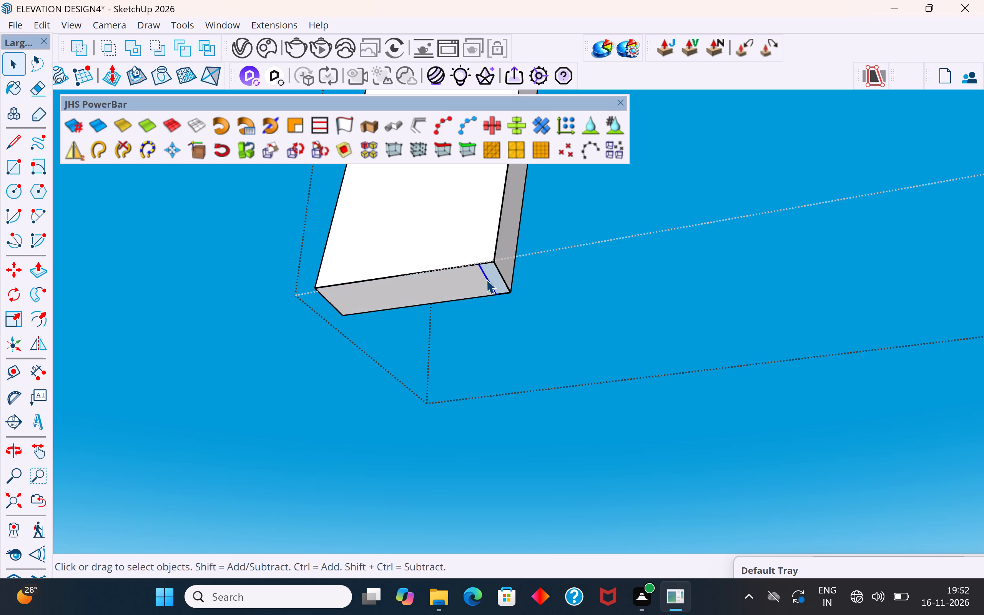
key("m")
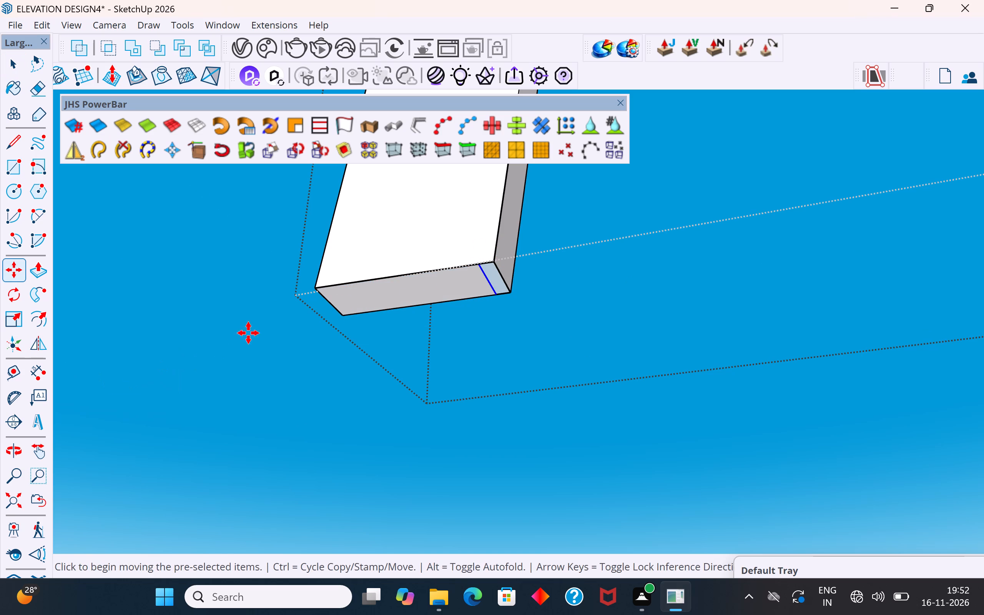
left_click(489, 283)
left_click(505, 279)
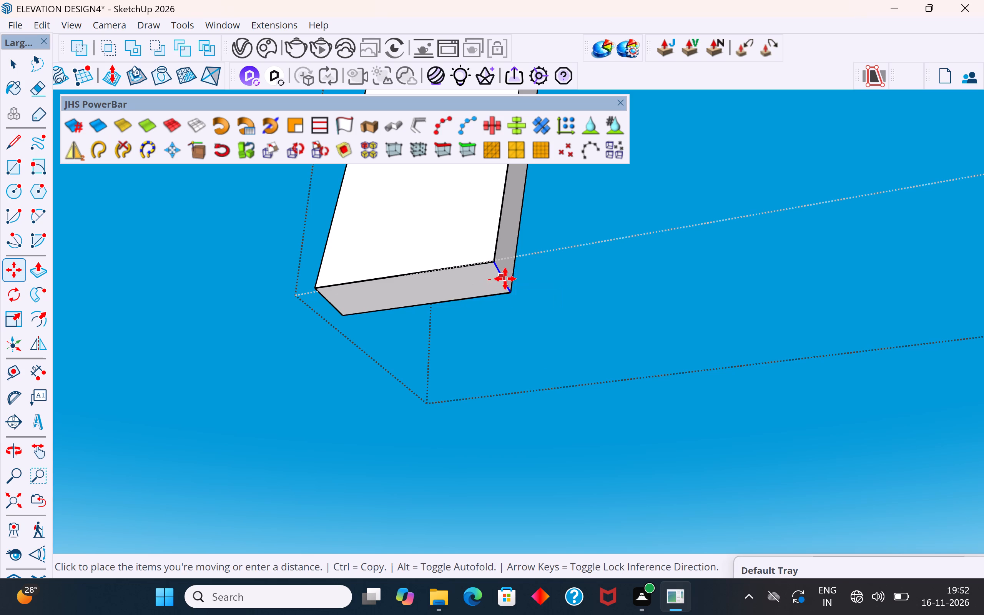
left_click(24, 59)
left_click(155, 254)
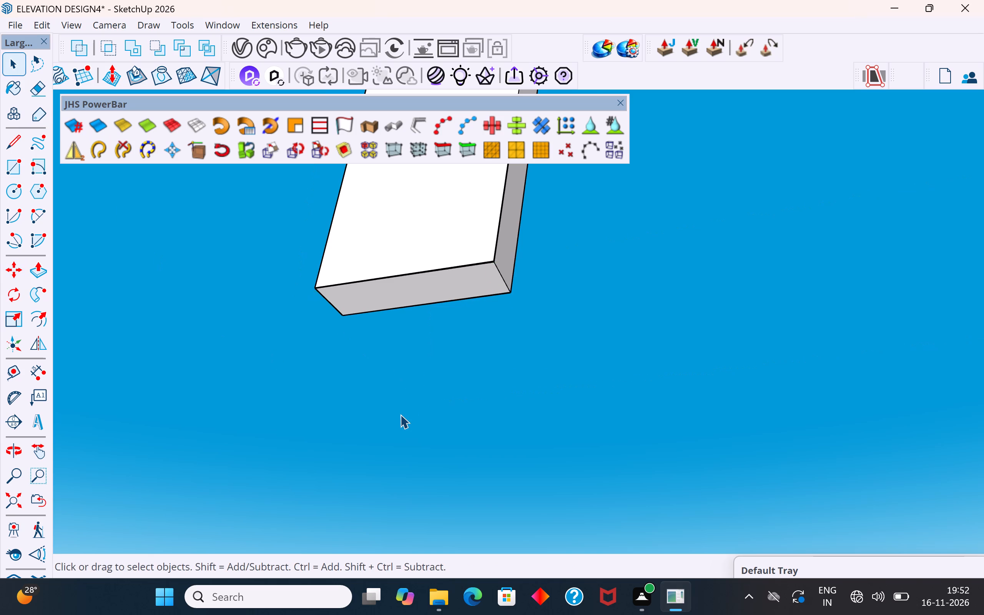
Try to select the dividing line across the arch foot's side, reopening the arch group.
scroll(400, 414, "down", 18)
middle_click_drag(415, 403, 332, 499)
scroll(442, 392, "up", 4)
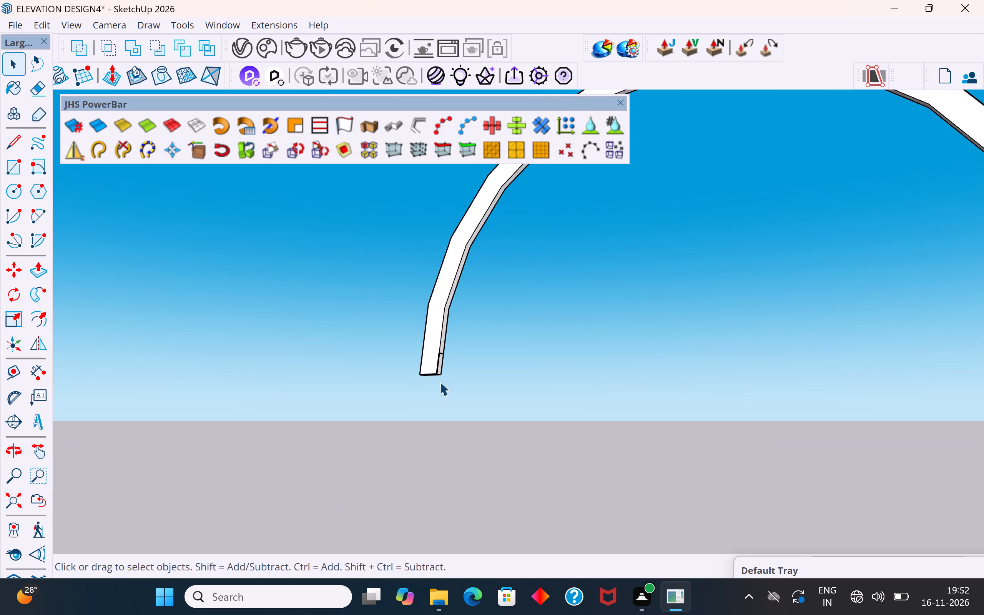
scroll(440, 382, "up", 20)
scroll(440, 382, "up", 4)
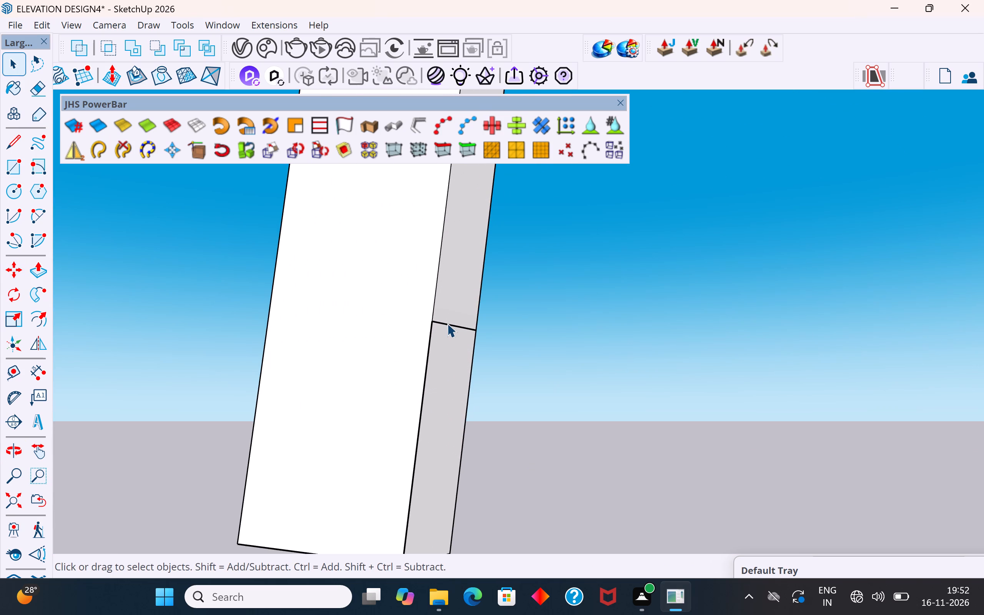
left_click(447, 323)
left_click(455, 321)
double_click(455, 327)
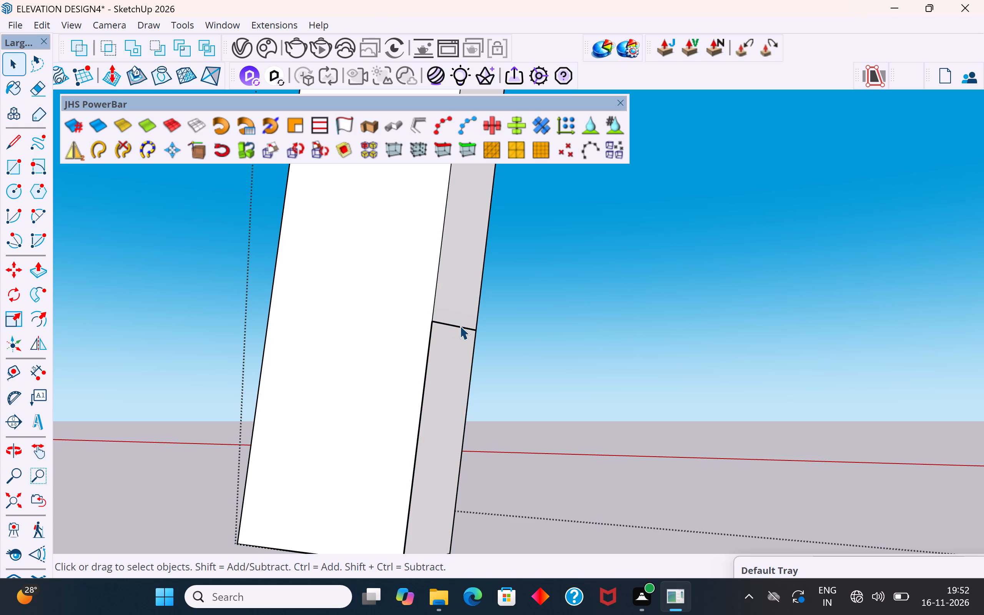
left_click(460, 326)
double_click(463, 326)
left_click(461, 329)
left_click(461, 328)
Open the separate arch copy beside the building, select all its connected geometry, and make it a group.
scroll(383, 374, "down", 20)
scroll(383, 374, "down", 15)
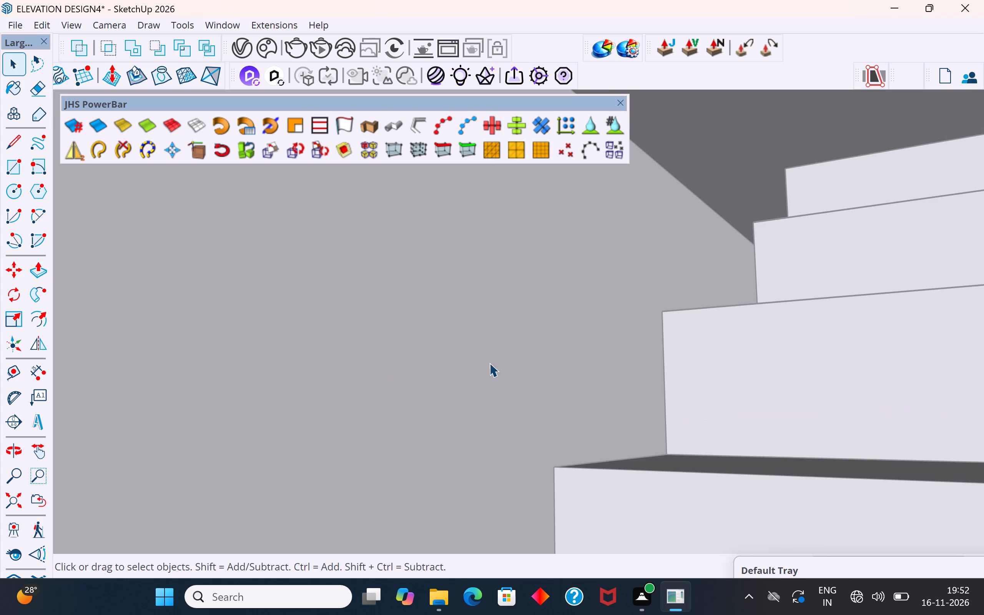
scroll(471, 374, "down", 20)
scroll(471, 374, "down", 4)
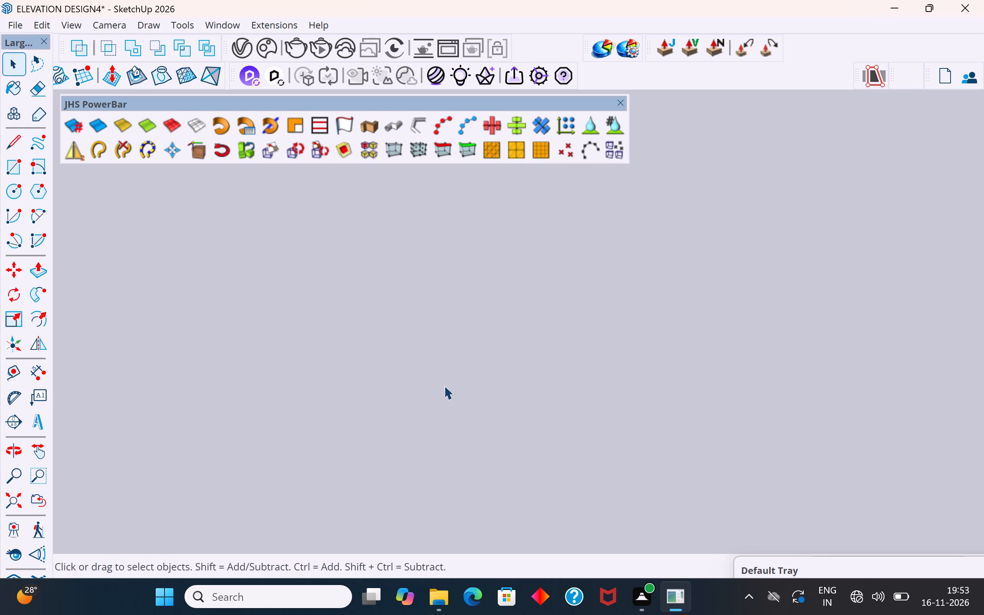
scroll(432, 393, "down", 14)
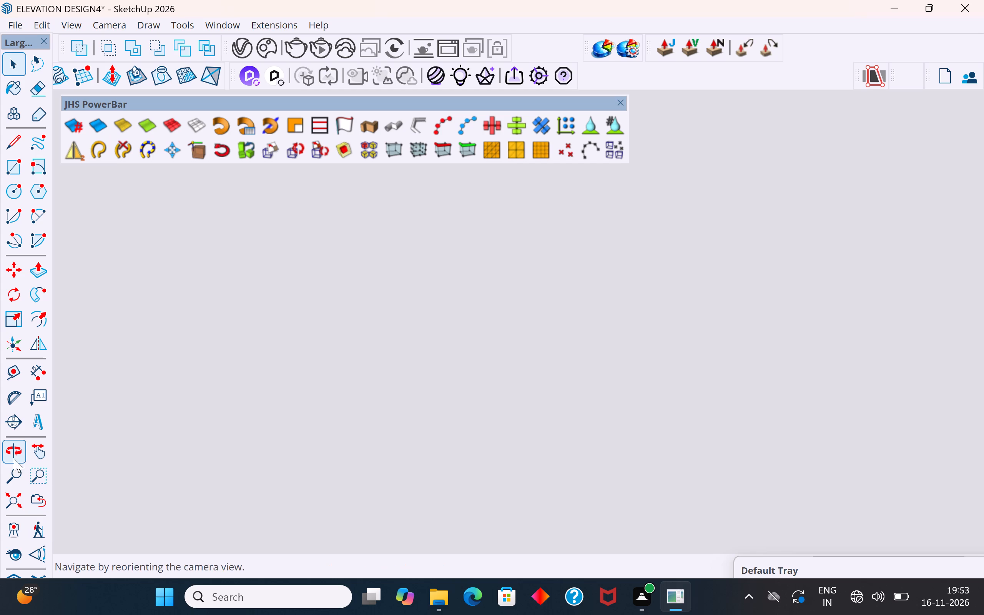
left_click(14, 498)
left_click(695, 367)
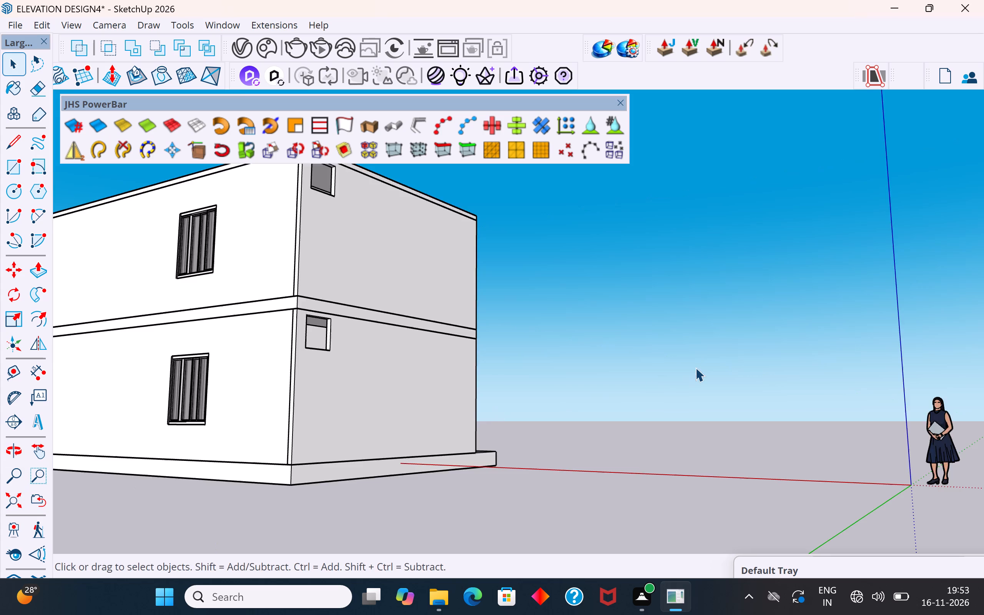
scroll(628, 422, "down", 5)
middle_click_drag(676, 410, 154, 553)
middle_click_drag(746, 270, 529, 202)
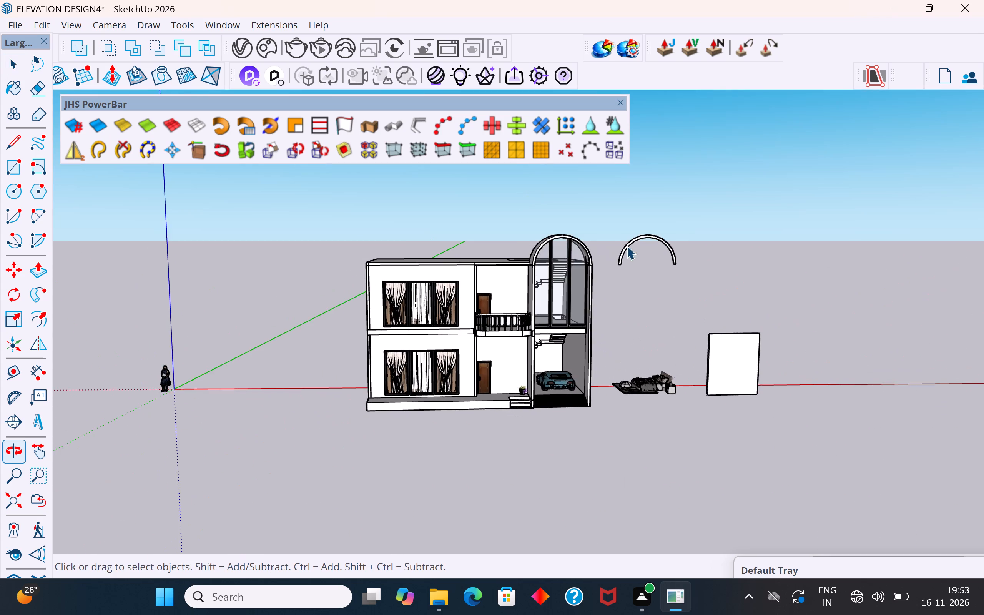
scroll(657, 246, "up", 3)
left_click(676, 246)
triple_click(672, 247)
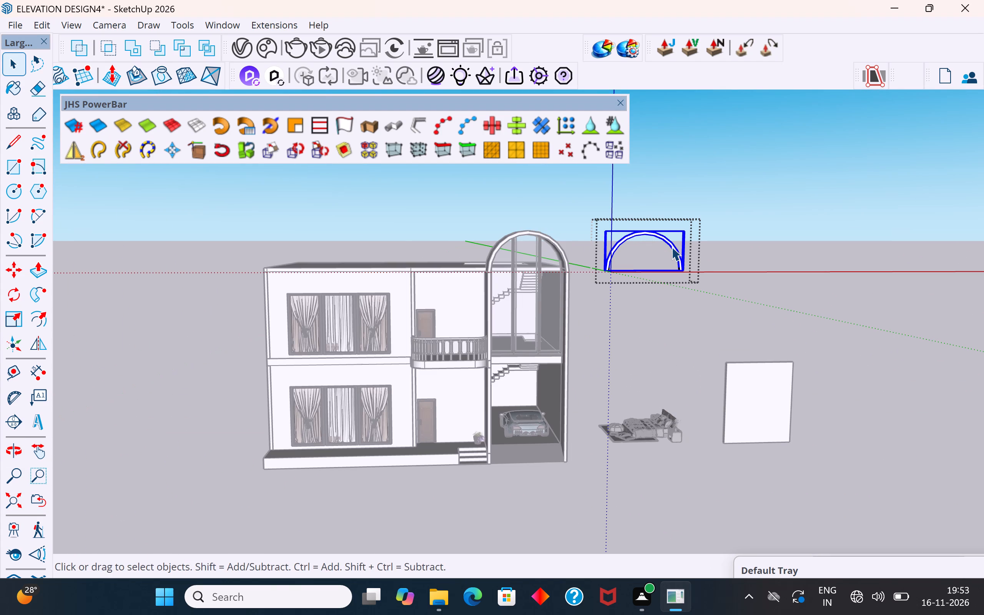
triple_click(672, 247)
right_click(672, 247)
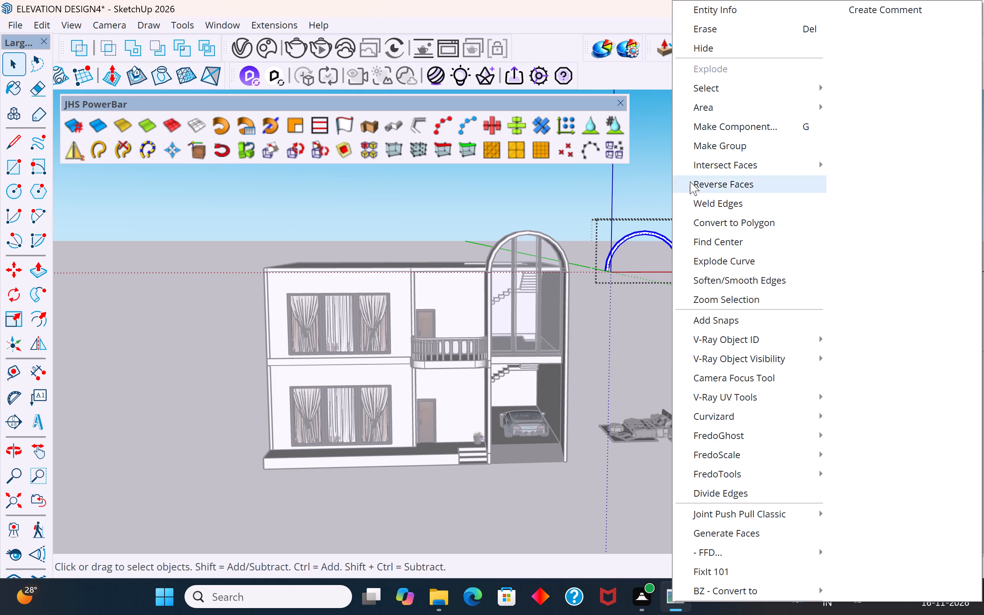
left_click(726, 143)
left_click(725, 275)
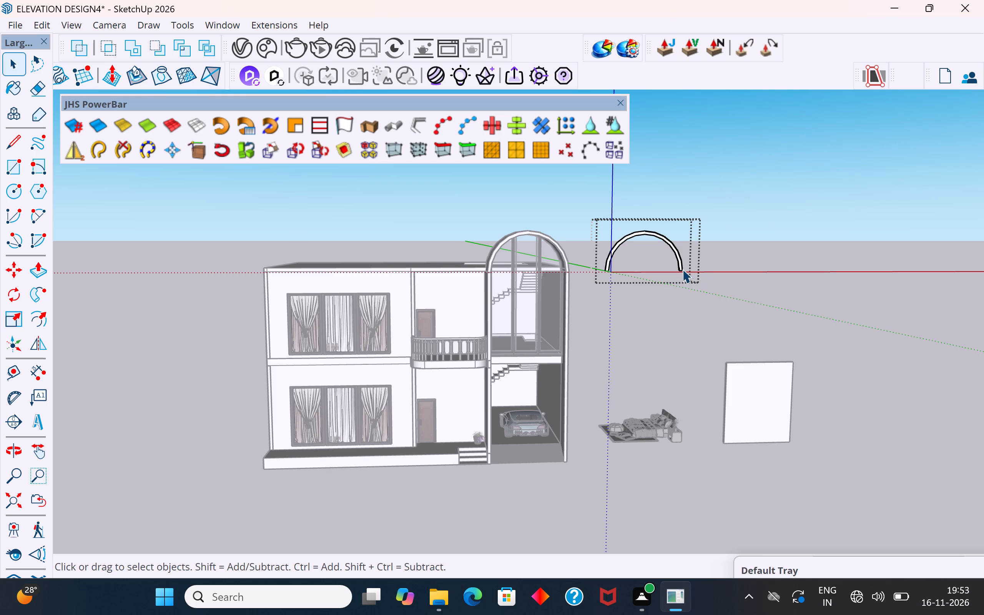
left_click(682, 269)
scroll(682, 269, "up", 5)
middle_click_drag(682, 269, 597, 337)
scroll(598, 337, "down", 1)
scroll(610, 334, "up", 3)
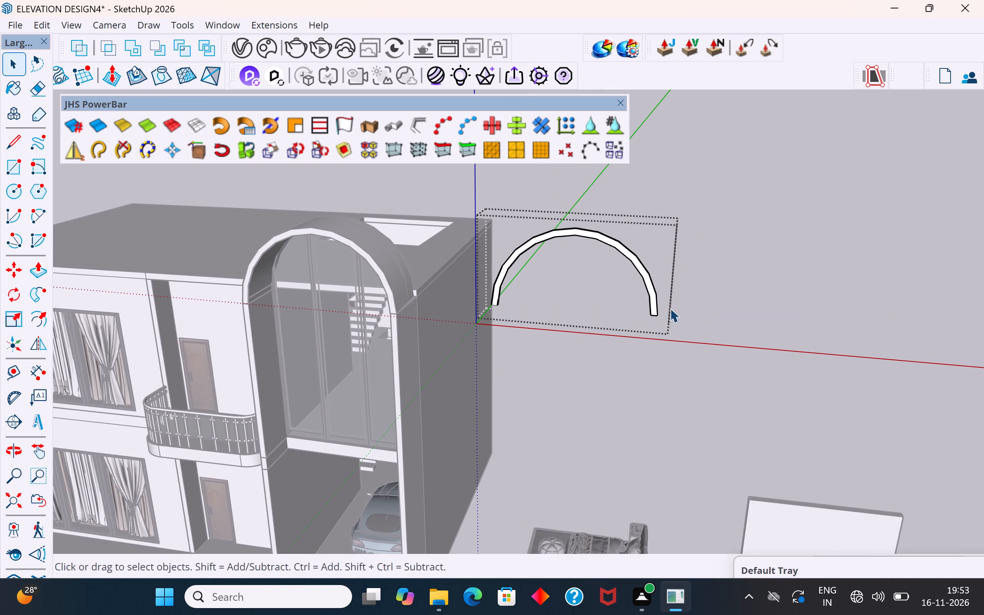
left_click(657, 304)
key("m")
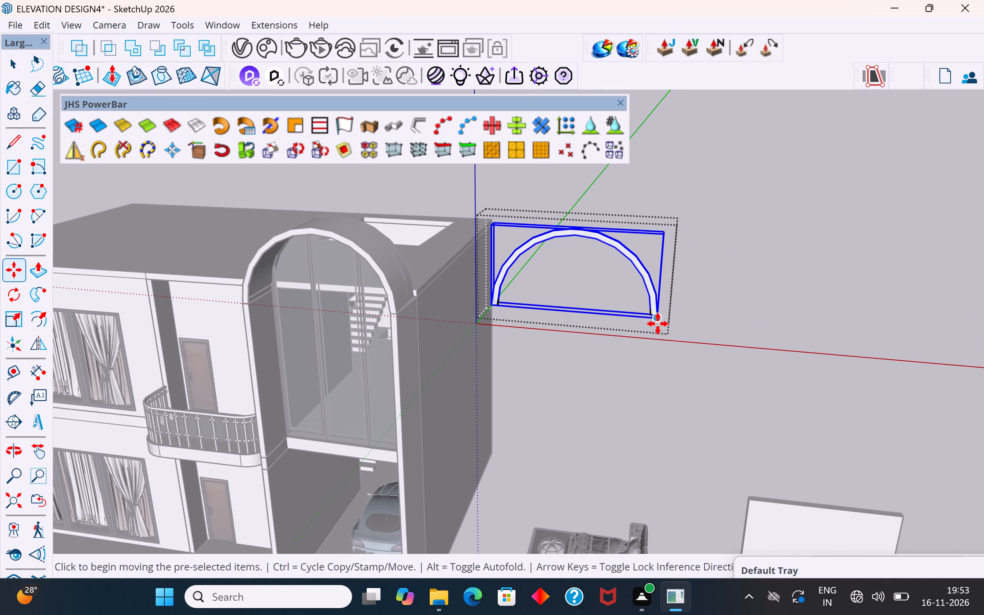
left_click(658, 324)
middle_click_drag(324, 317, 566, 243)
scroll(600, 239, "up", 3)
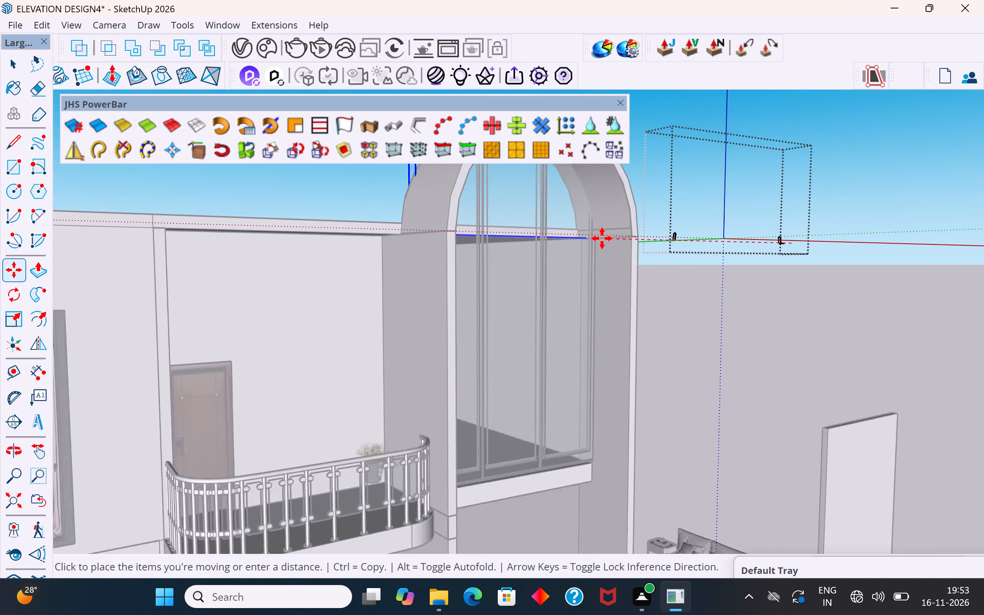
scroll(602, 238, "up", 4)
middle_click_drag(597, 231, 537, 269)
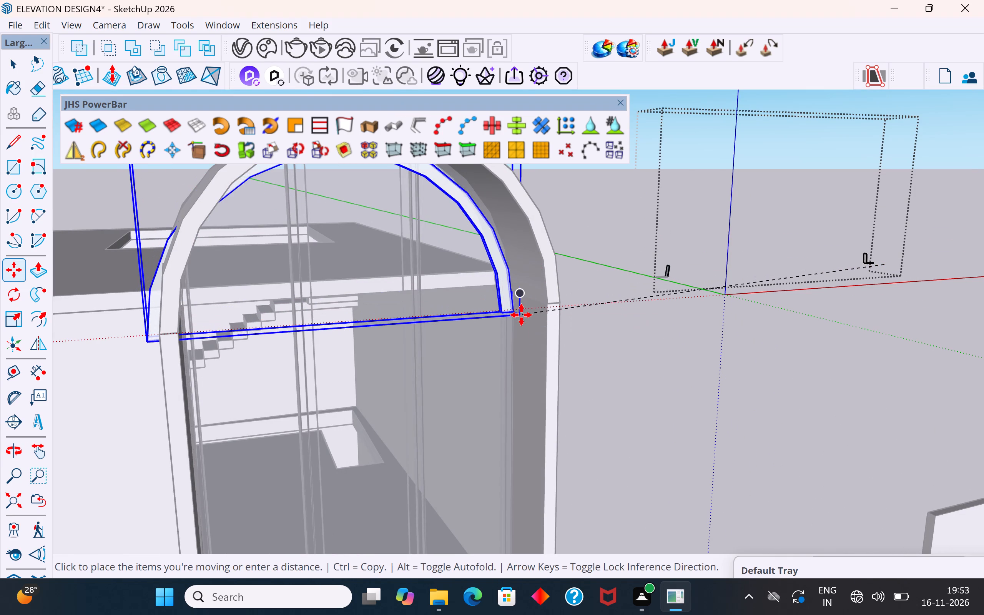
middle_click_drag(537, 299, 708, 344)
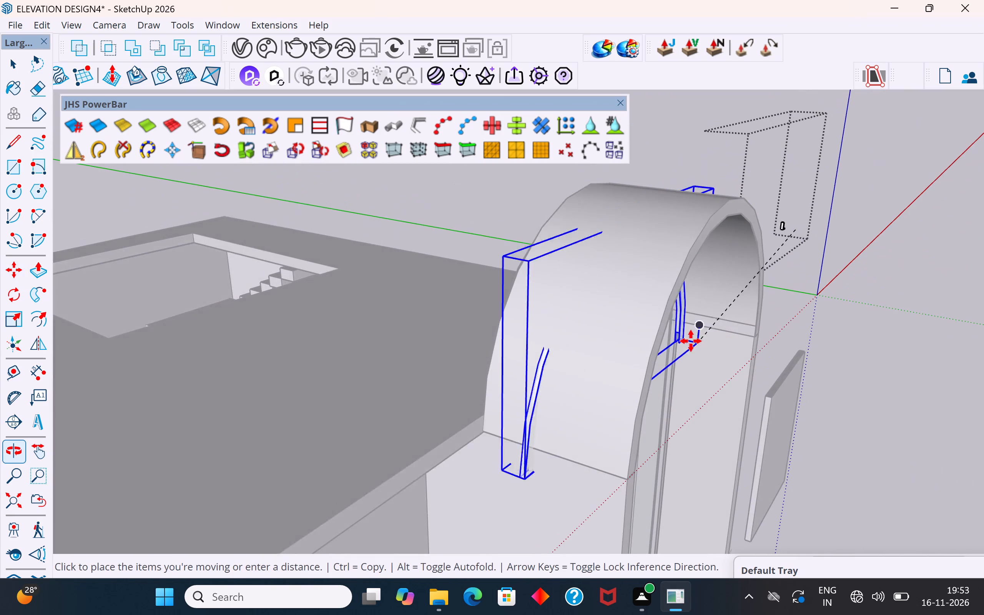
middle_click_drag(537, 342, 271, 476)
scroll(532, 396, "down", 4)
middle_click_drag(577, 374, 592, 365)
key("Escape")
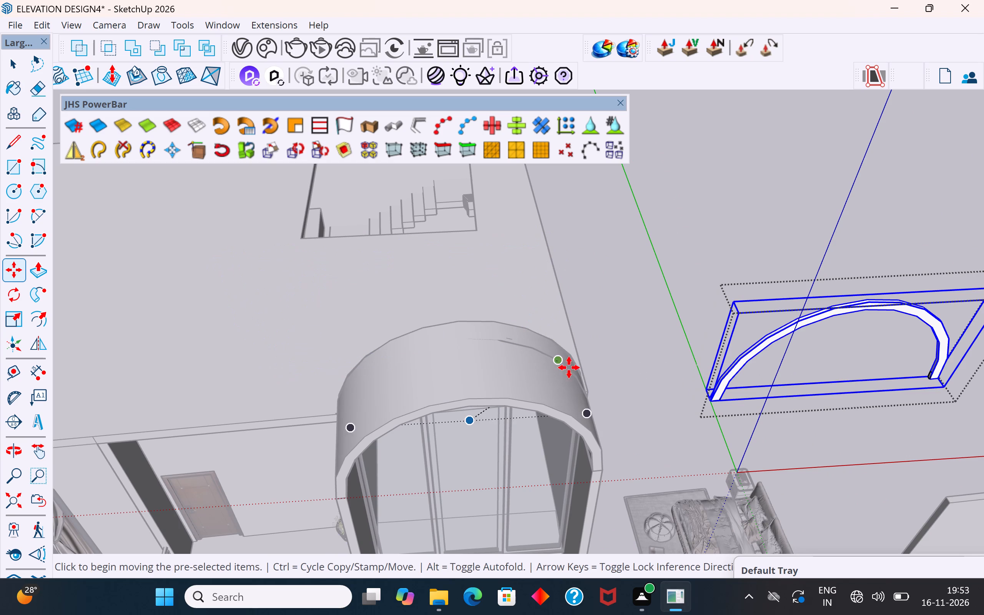
Exit the arch group, select the whole arch copy beside the building, and explode its outer group.
left_click(22, 64)
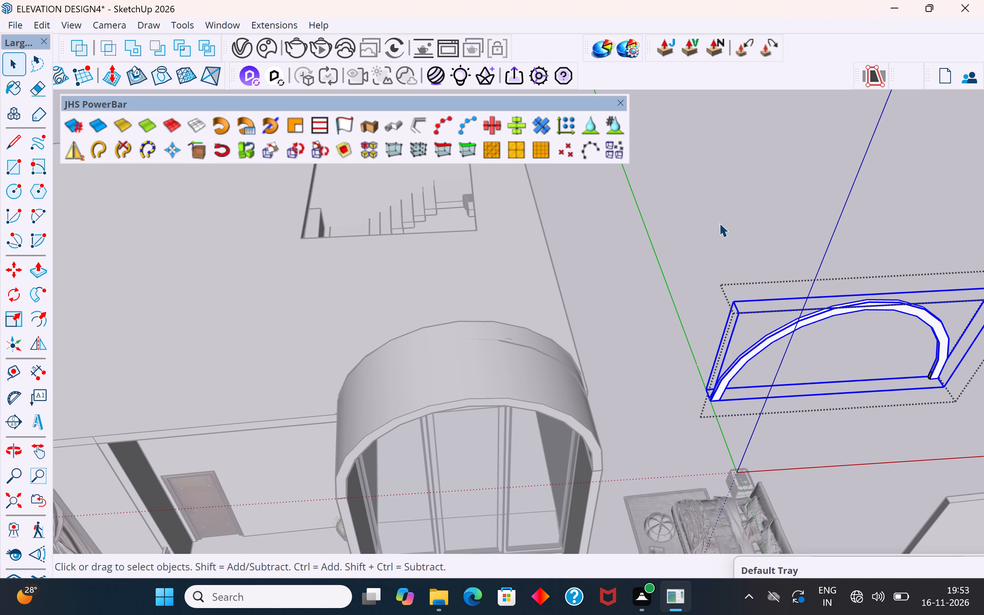
left_click(719, 223)
scroll(591, 371, "down", 4)
middle_click_drag(796, 371, 782, 289)
left_click_drag(848, 261, 701, 357)
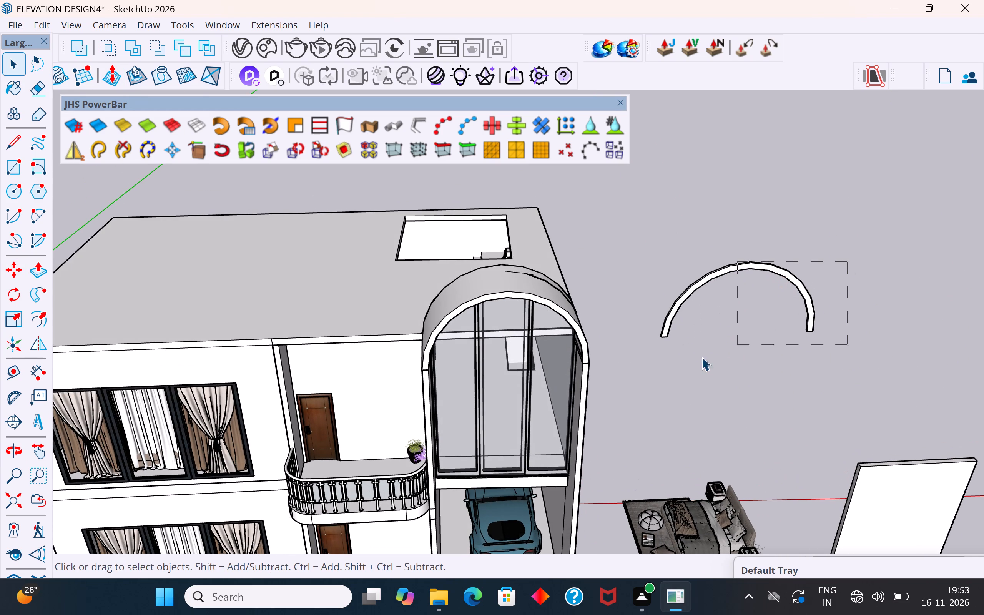
left_click_drag(701, 357, 652, 369)
left_click_drag(872, 225, 627, 367)
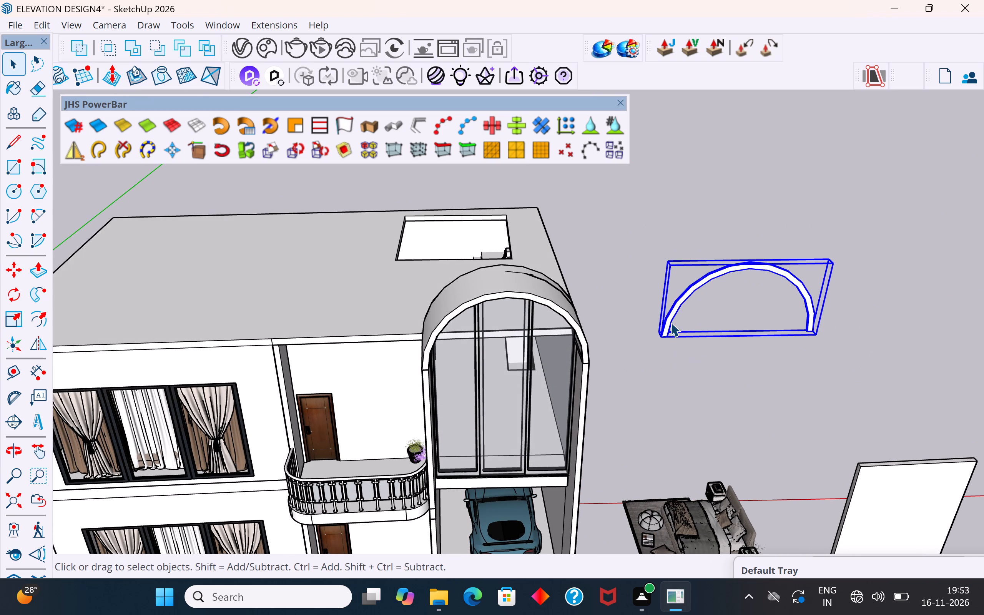
right_click(672, 317)
left_click(738, 166)
Inspect the foot of the separate arch copy and check the arch's selection extents.
left_click(760, 366)
middle_click_drag(772, 346, 759, 258)
scroll(800, 238, "up", 7)
middle_click_drag(773, 302, 782, 307)
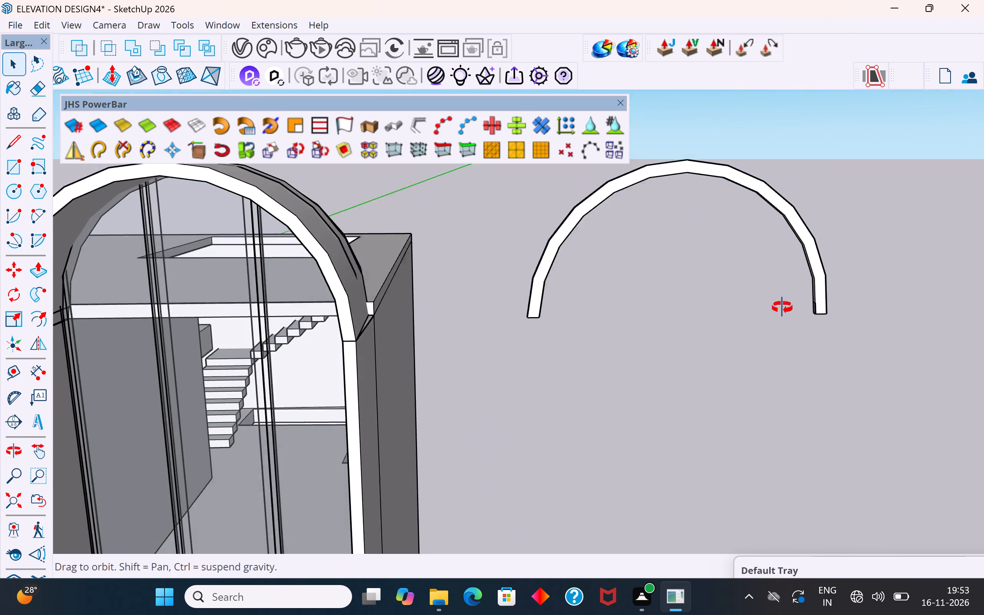
middle_click_drag(782, 307, 801, 314)
scroll(801, 314, "up", 19)
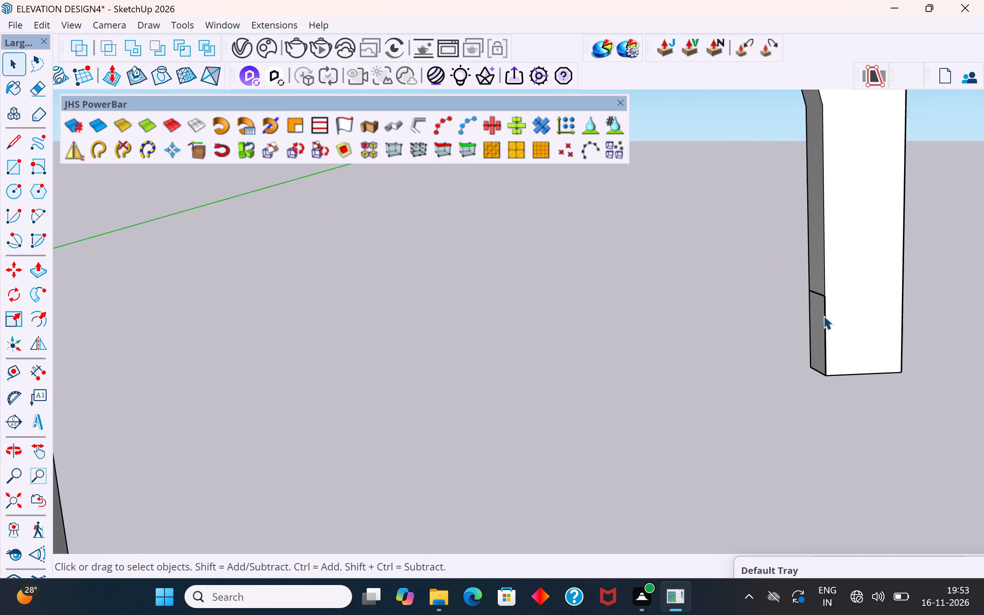
scroll(823, 316, "up", 10)
left_click(818, 268)
scroll(818, 268, "down", 10)
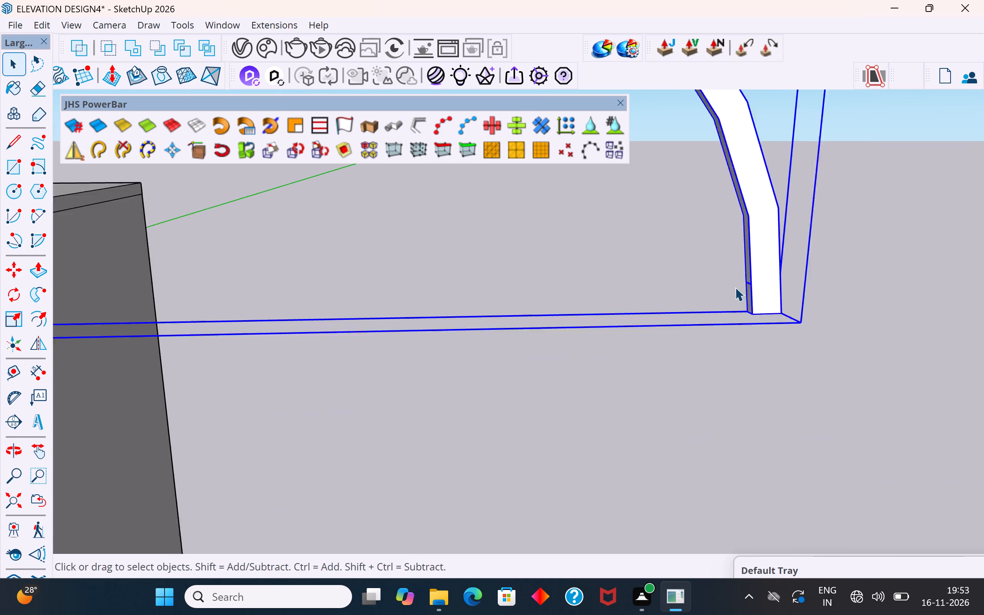
scroll(735, 287, "down", 9)
Select the arched glass panel inside the canopy, working from the roof side.
middle_click_drag(668, 377, 309, 501)
scroll(694, 377, "down", 6)
middle_click_drag(698, 385, 491, 435)
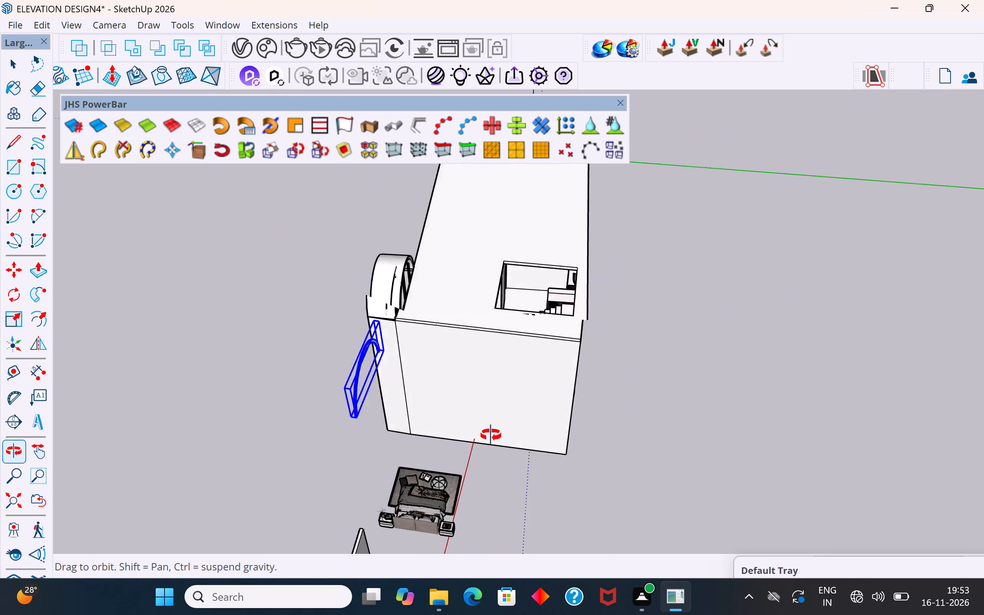
middle_click_drag(491, 435, 365, 282)
scroll(389, 221, "up", 12)
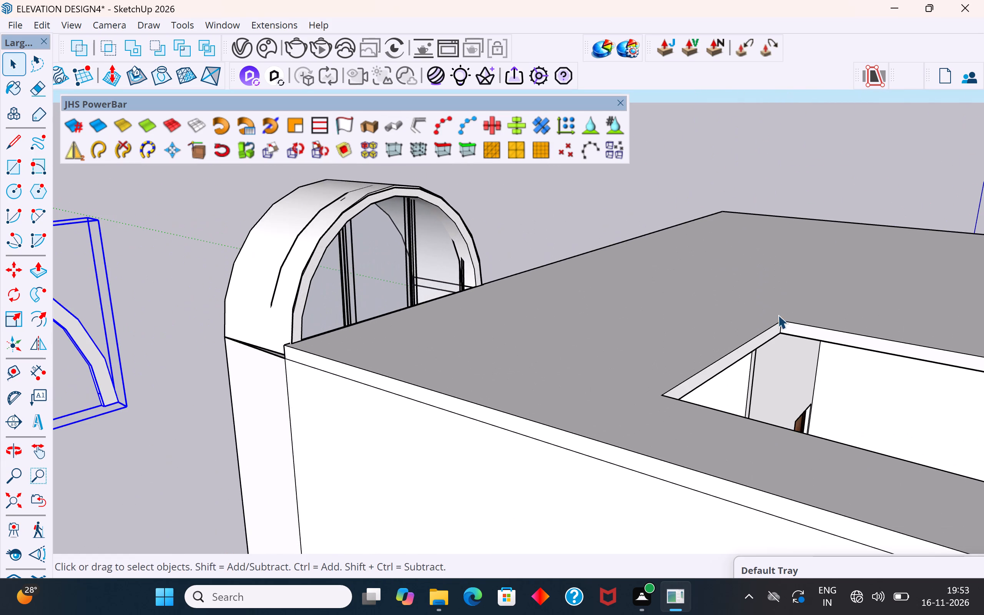
scroll(778, 319, "down", 3)
middle_click_drag(758, 327, 569, 375)
scroll(710, 492, "down", 6)
middle_click_drag(475, 365, 401, 294)
scroll(421, 277, "up", 4)
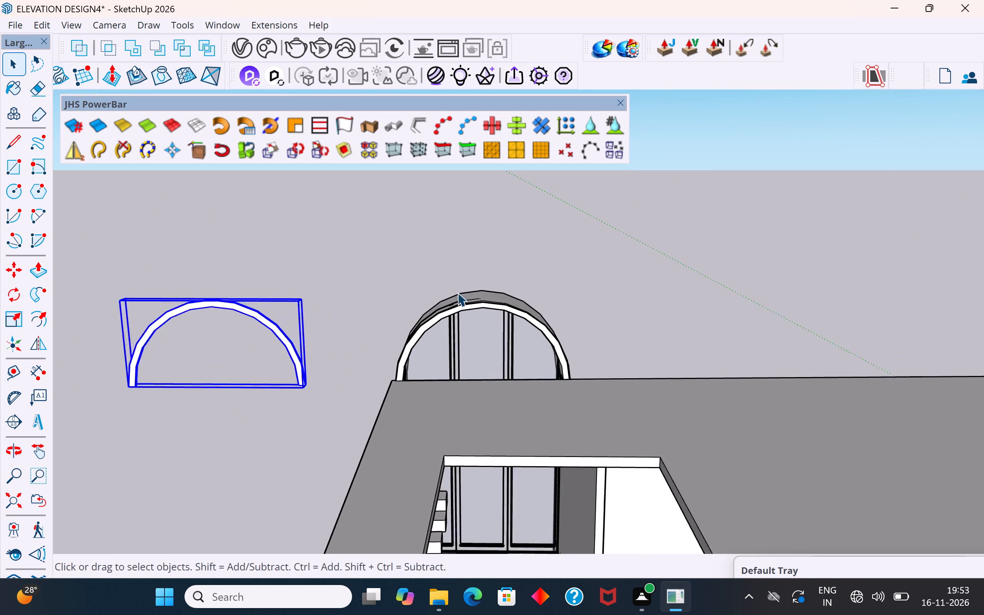
scroll(457, 293, "up", 5)
left_click(458, 351)
scroll(453, 340, "up", 4)
middle_click_drag(419, 344, 491, 365)
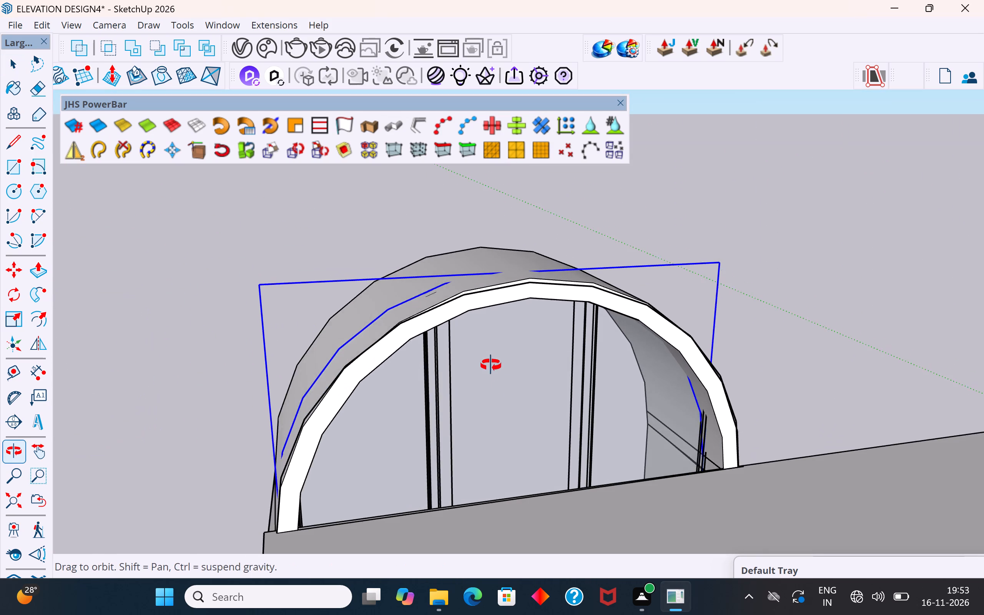
middle_click_drag(491, 365, 509, 391)
middle_click_drag(464, 390, 444, 377)
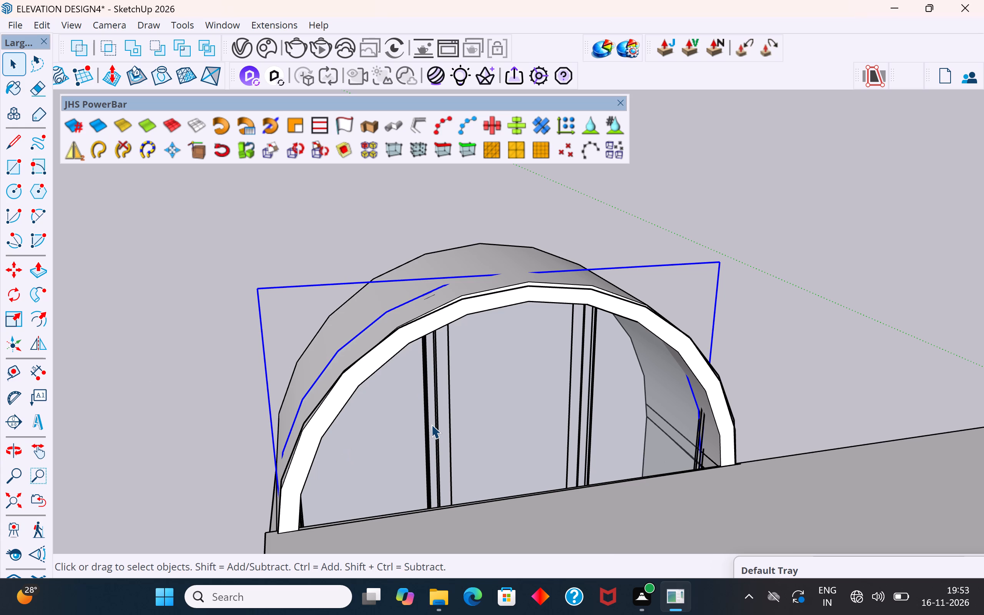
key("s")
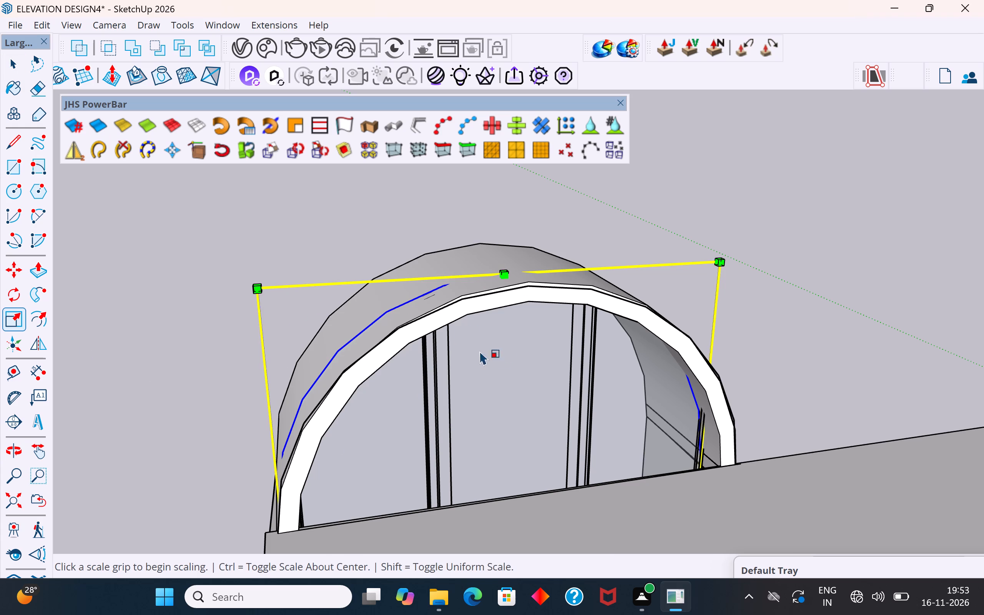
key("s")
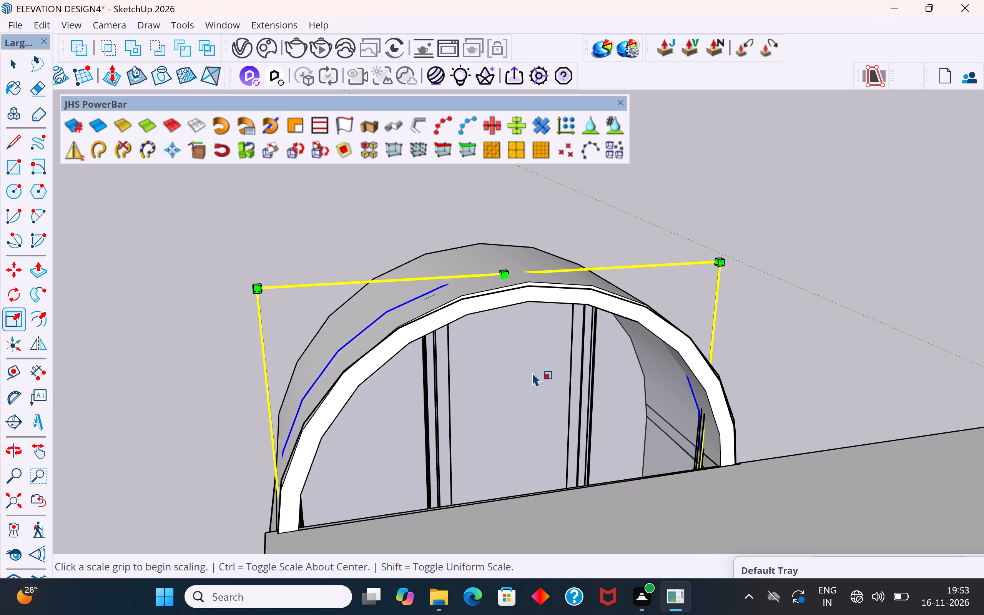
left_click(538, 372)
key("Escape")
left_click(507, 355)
Move the arched glass panel by a point on its top edge to the edge at the canopy's crown, and deselect it.
key("m")
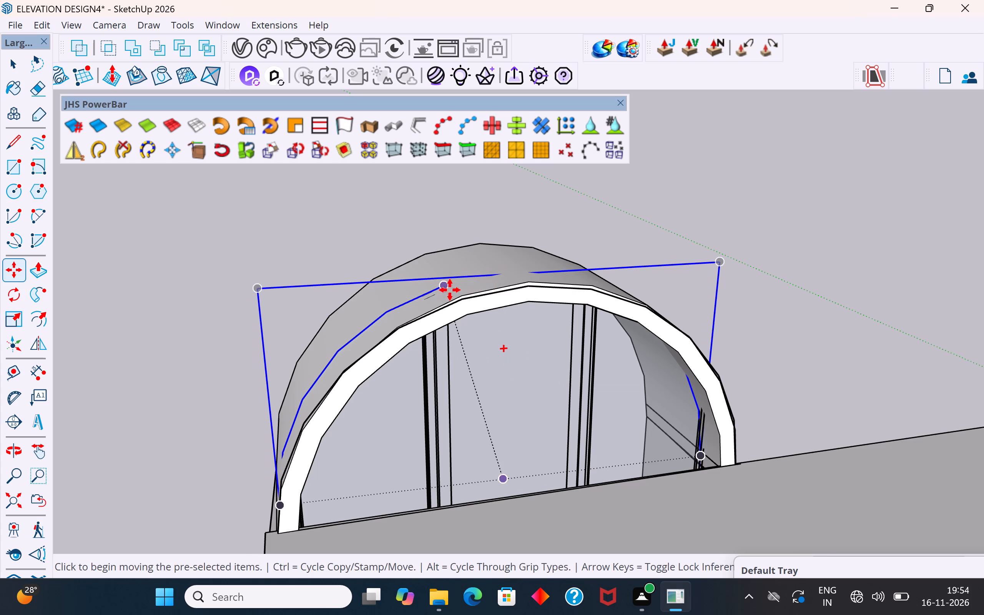
scroll(489, 274, "up", 4)
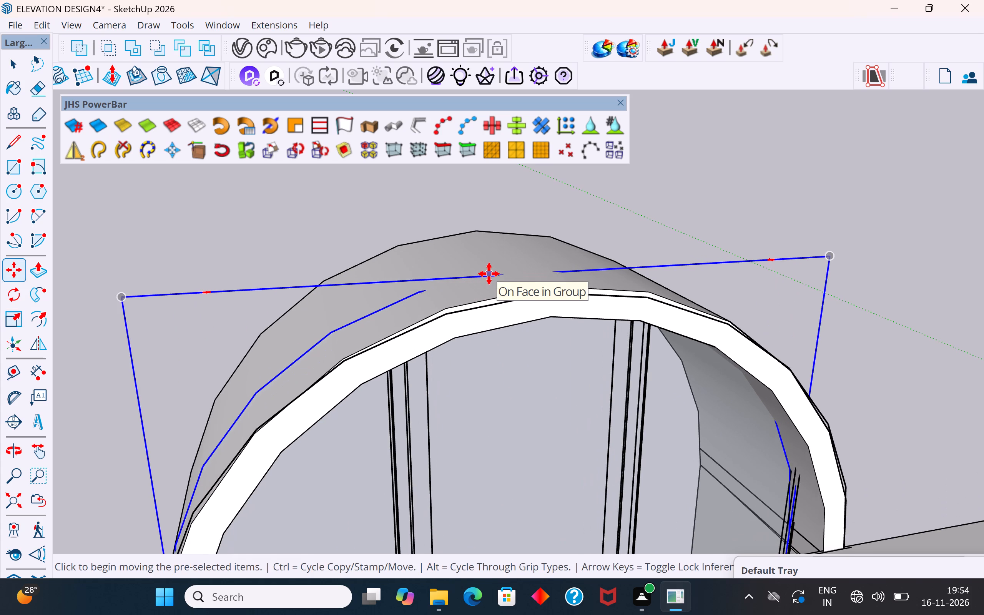
left_click(489, 274)
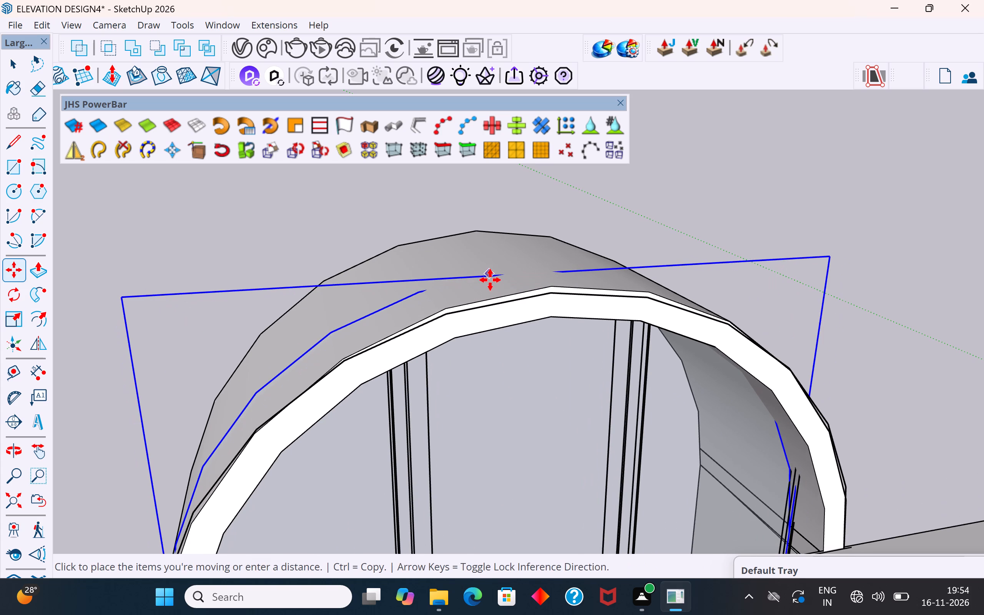
middle_click_drag(482, 286, 452, 154)
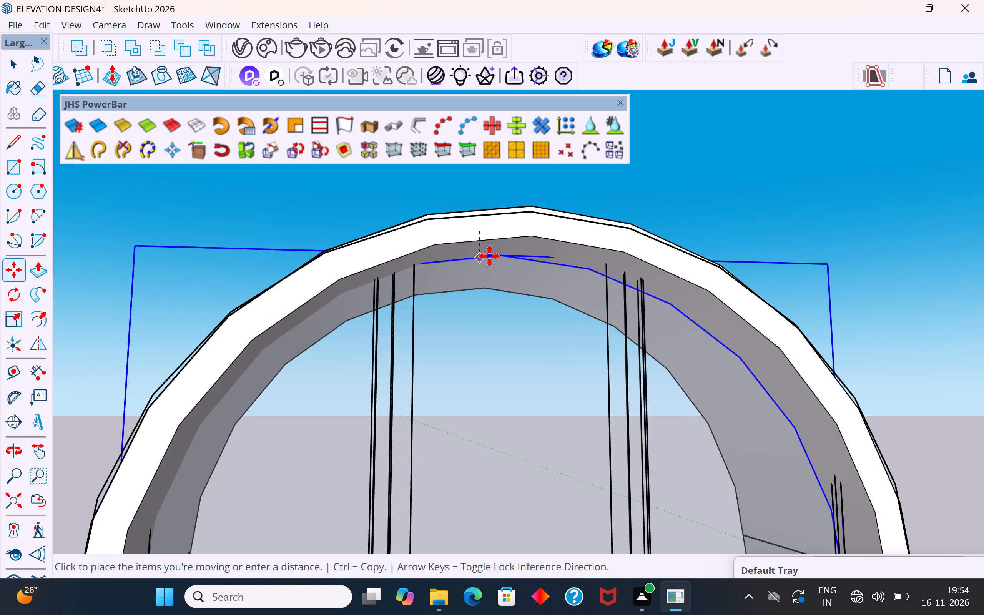
middle_click_drag(491, 256, 511, 436)
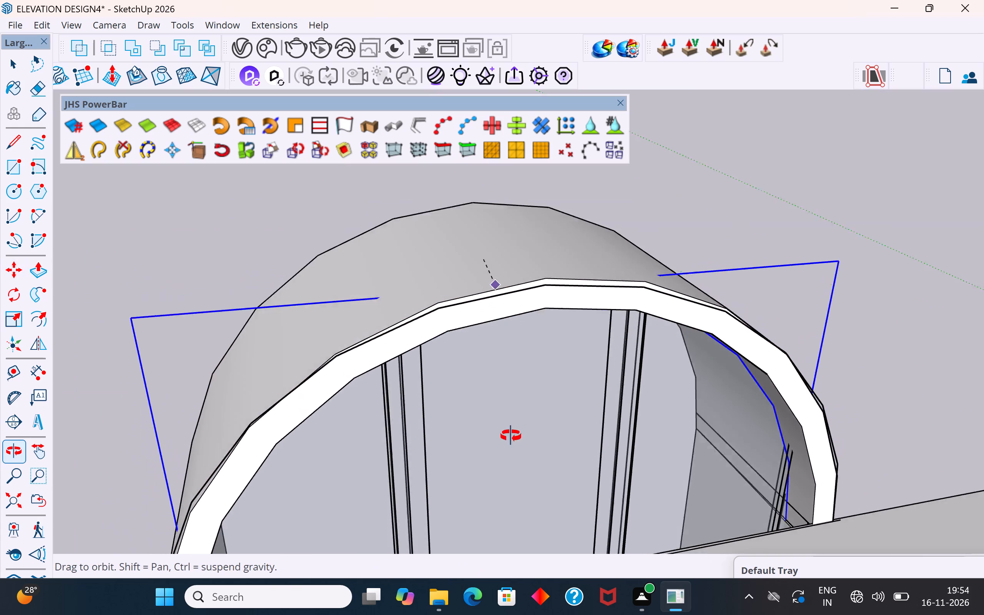
middle_click_drag(511, 436, 464, 412)
middle_click_drag(472, 311, 469, 205)
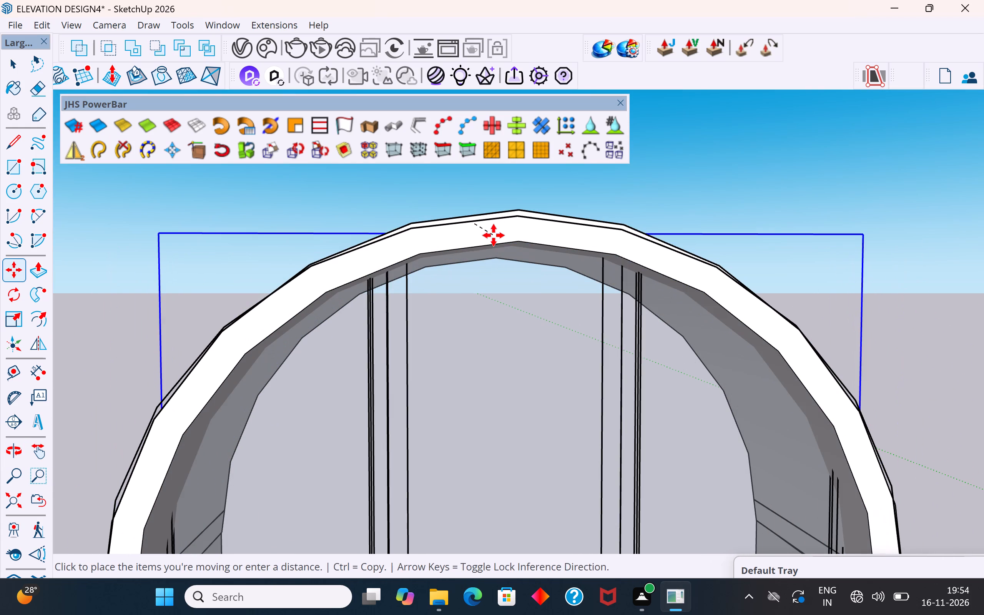
left_click(490, 215)
middle_click_drag(597, 248, 591, 456)
left_click(18, 57)
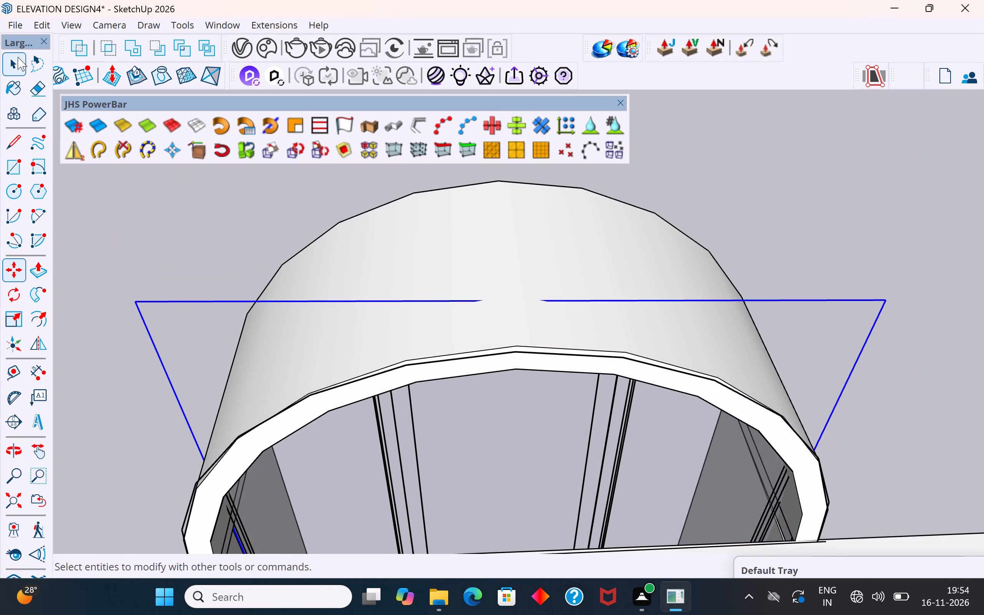
left_click(107, 226)
Move the separate thin arch group by its foot corner onto the canopy's roof-side arched end, at the foot beside the roof corner.
scroll(510, 300, "down", 8)
middle_click_drag(534, 313, 869, 206)
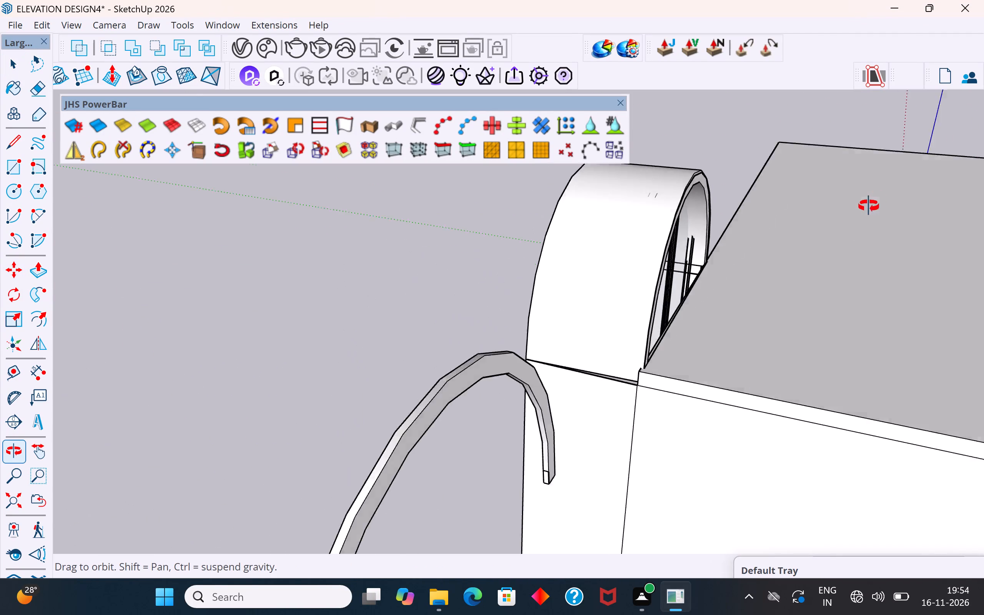
middle_click_drag(869, 206, 879, 187)
scroll(668, 303, "down", 4)
left_click(564, 379)
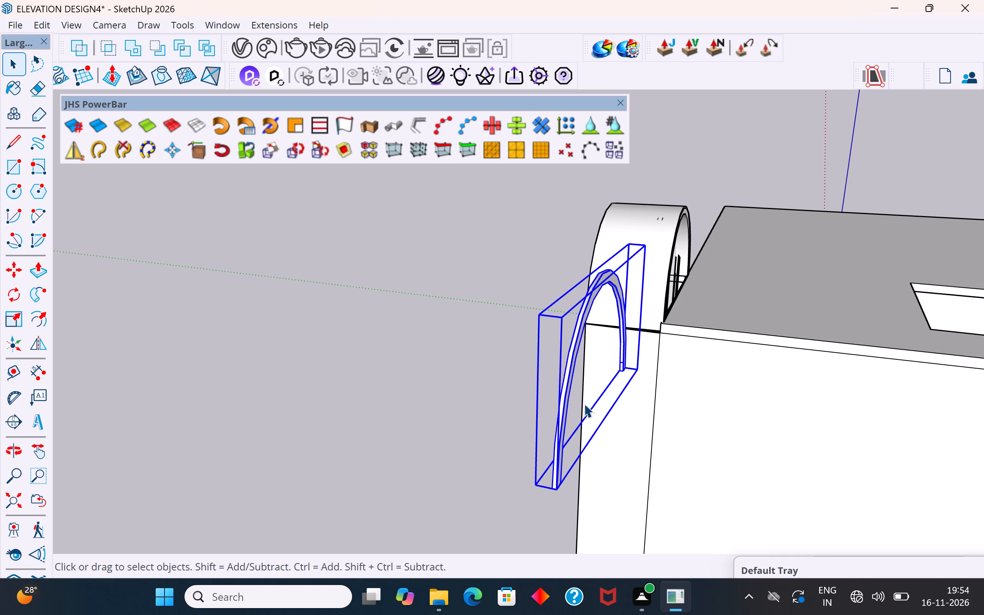
key("m")
left_click(561, 489)
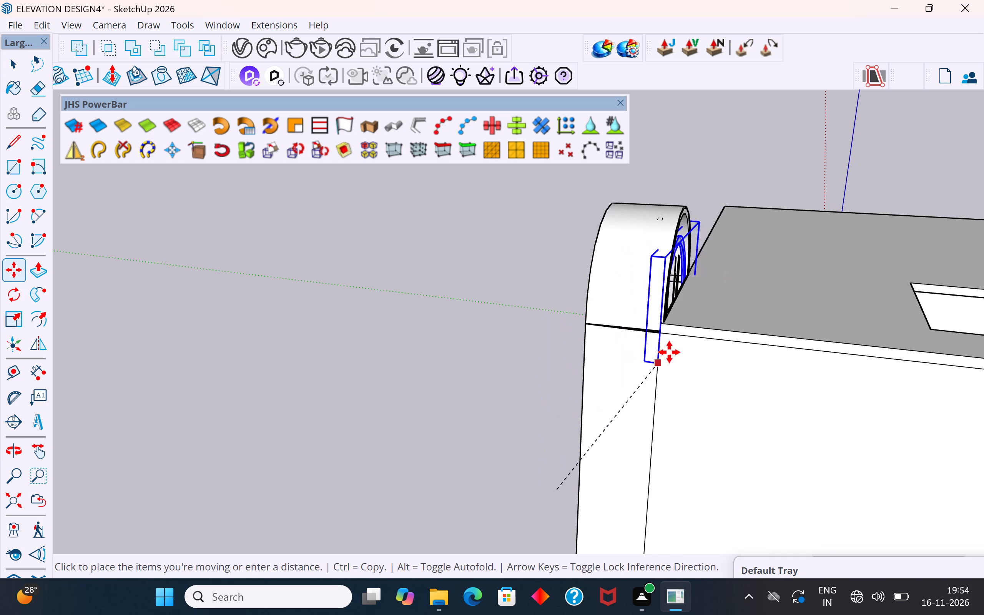
middle_click_drag(663, 349, 358, 359)
scroll(360, 324, "up", 7)
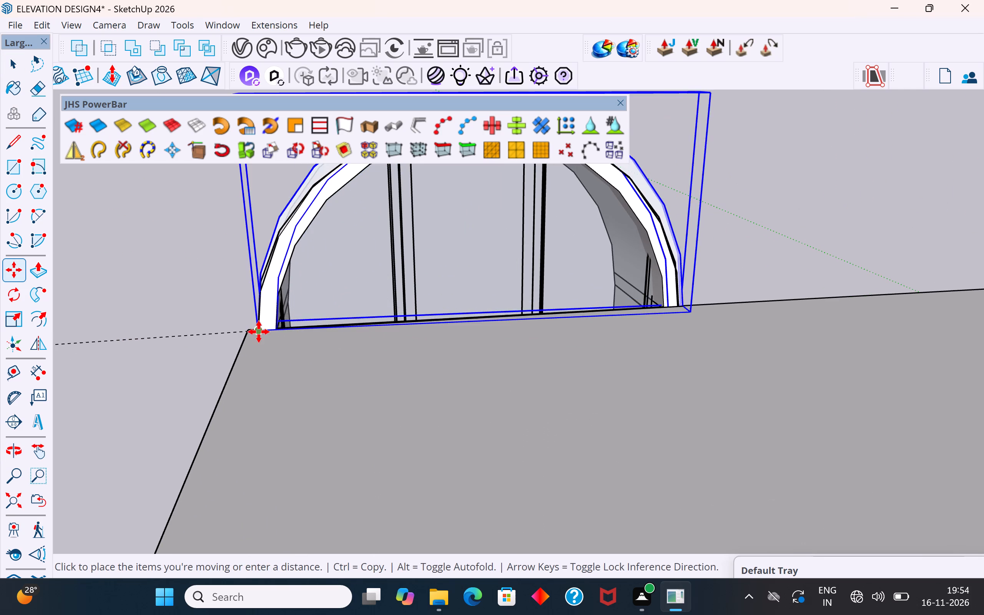
left_click(262, 331)
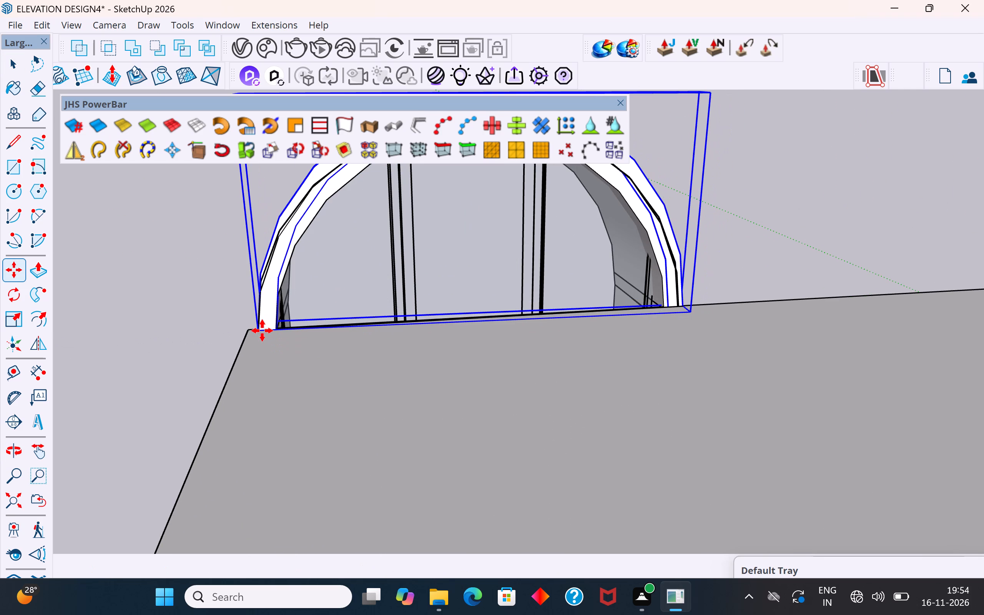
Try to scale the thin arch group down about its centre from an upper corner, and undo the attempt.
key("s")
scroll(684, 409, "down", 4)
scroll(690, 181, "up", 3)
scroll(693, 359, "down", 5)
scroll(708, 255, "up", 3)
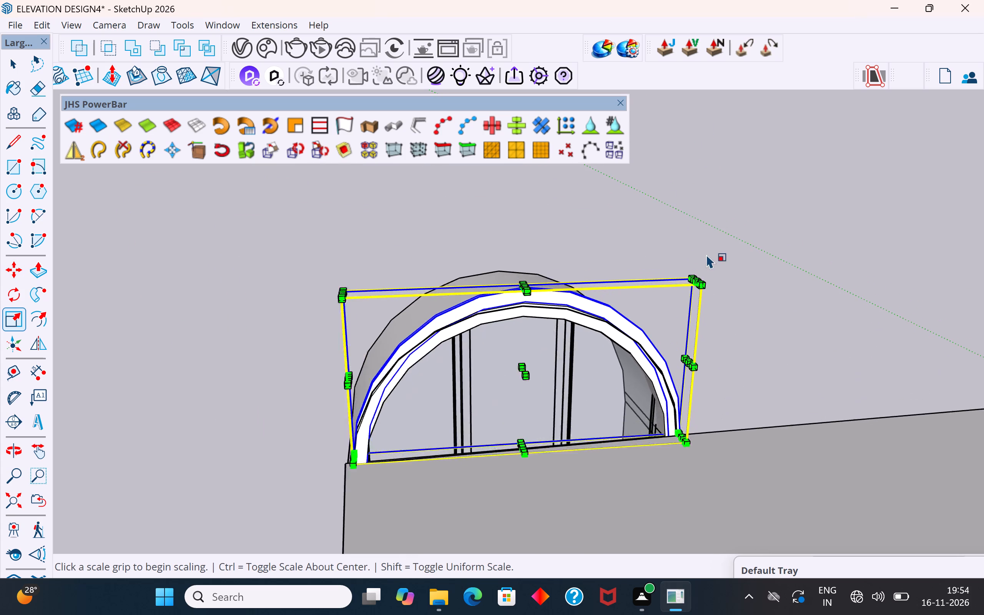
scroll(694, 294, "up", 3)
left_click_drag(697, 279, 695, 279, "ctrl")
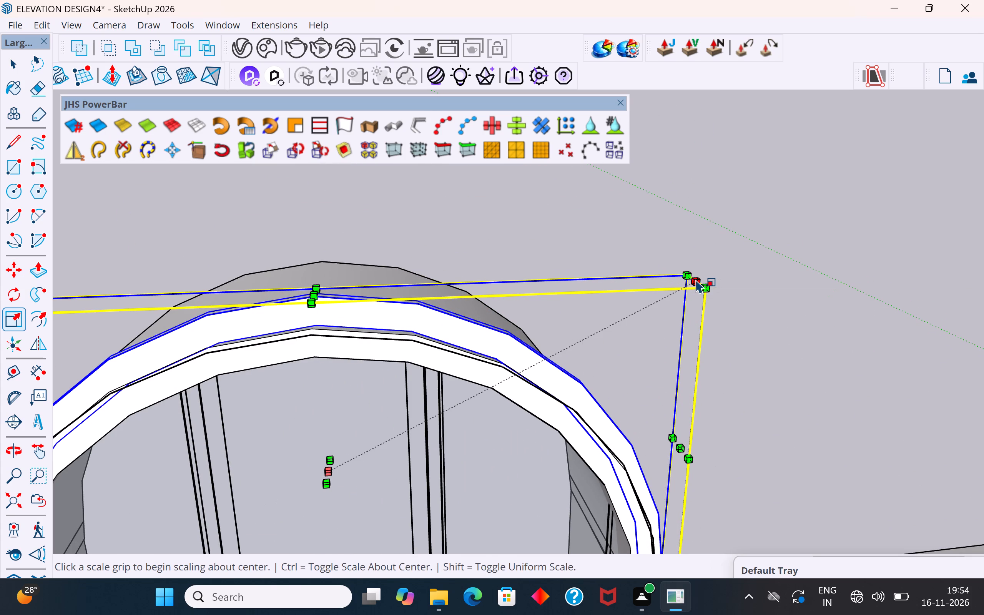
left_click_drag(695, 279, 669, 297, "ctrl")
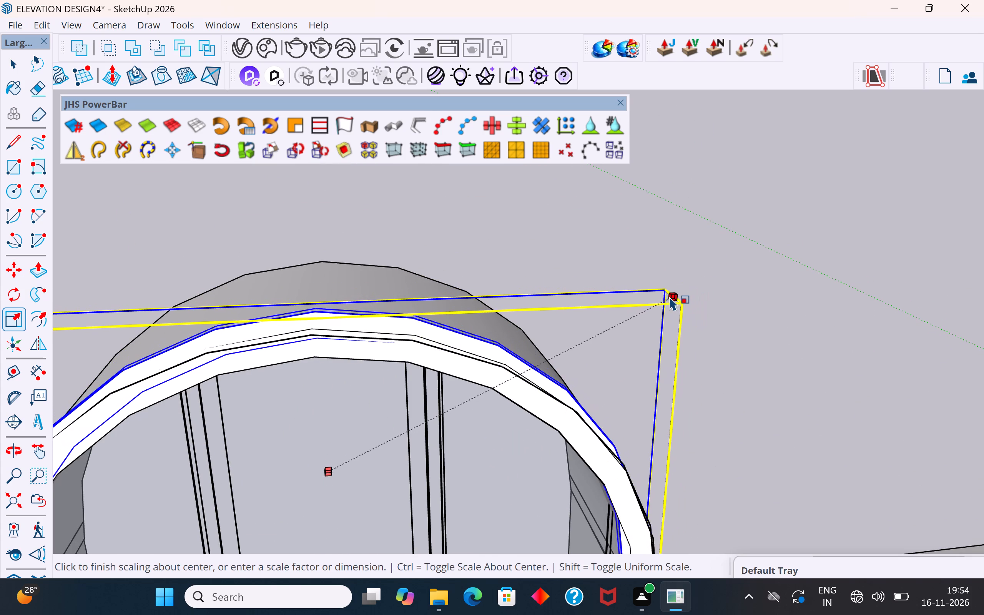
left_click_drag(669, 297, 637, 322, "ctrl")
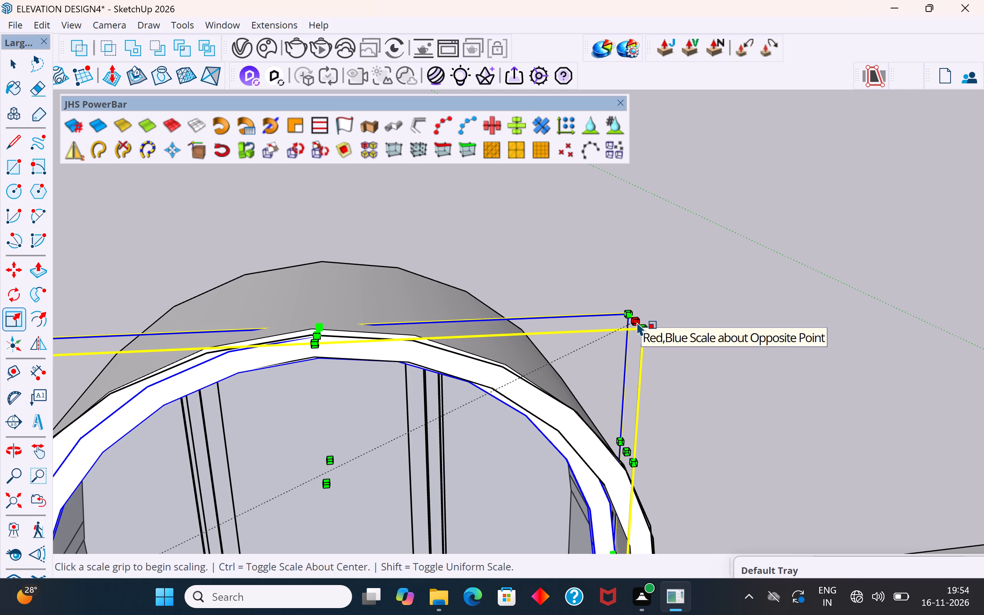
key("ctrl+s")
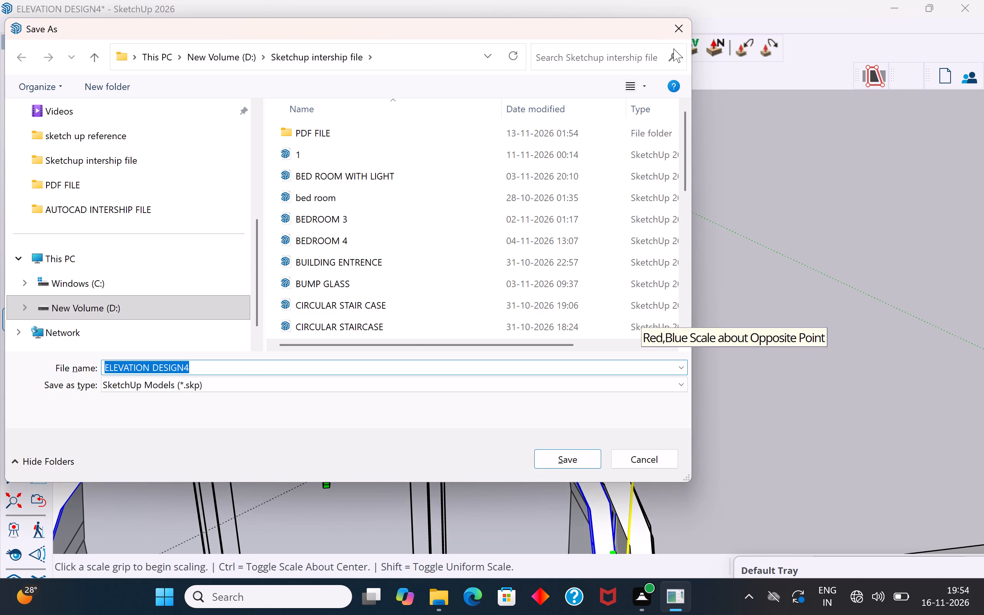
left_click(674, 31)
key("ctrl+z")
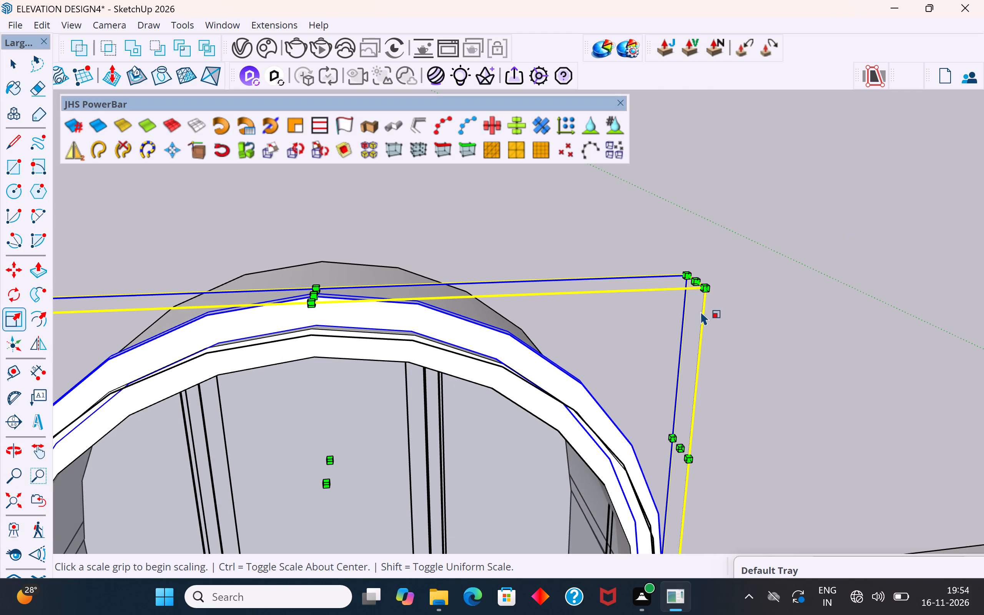
Scale the thin arch group down uniformly about its centre until it sits within the canopy's arched opening, and deselect it.
left_click_drag(688, 274, 662, 305, "ctrl")
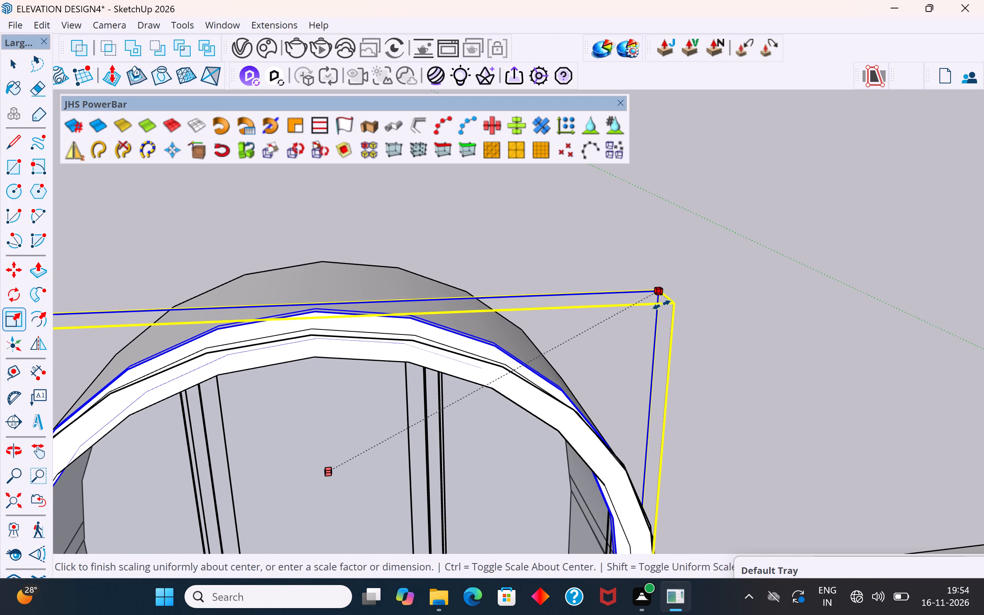
left_click_drag(662, 305, 601, 387, "ctrl")
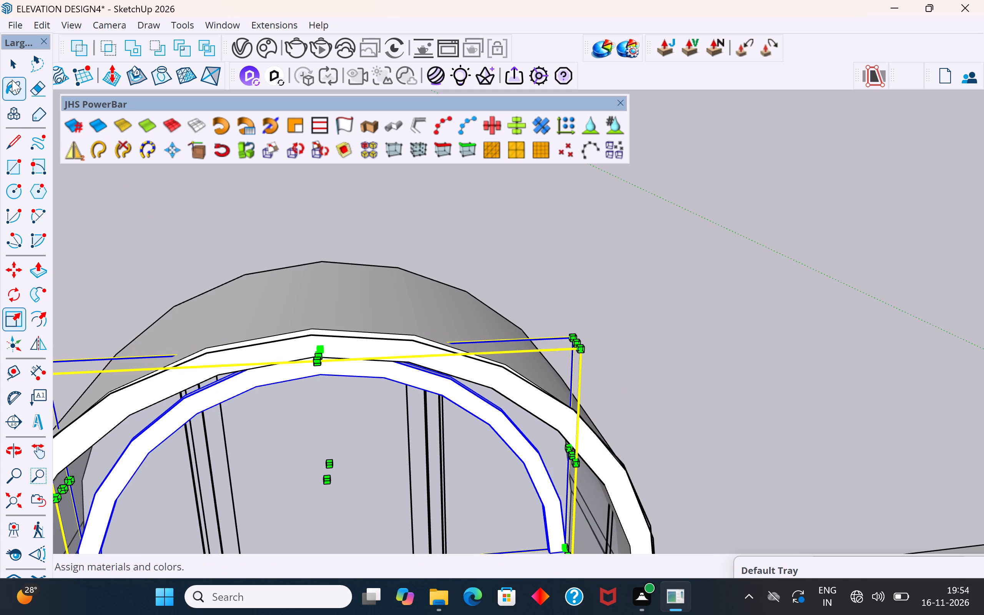
left_click(11, 63)
left_click(163, 256)
Select the thin arch group and widen it by its side toward the canopy foot beside the roof corner.
middle_click_drag(388, 341, 453, 200)
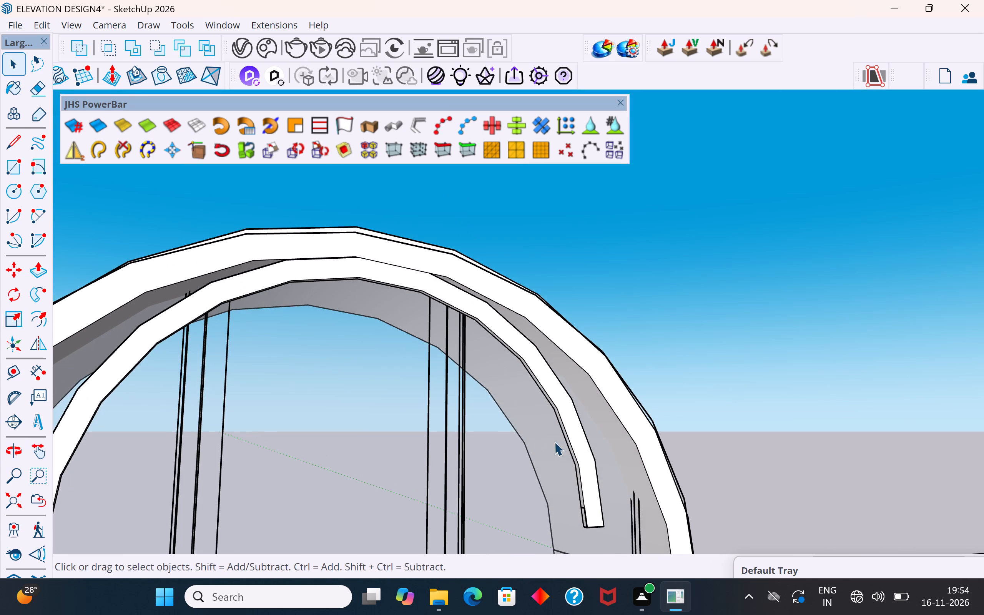
scroll(660, 414, "down", 4)
middle_click_drag(644, 424, 371, 509)
scroll(432, 456, "up", 3)
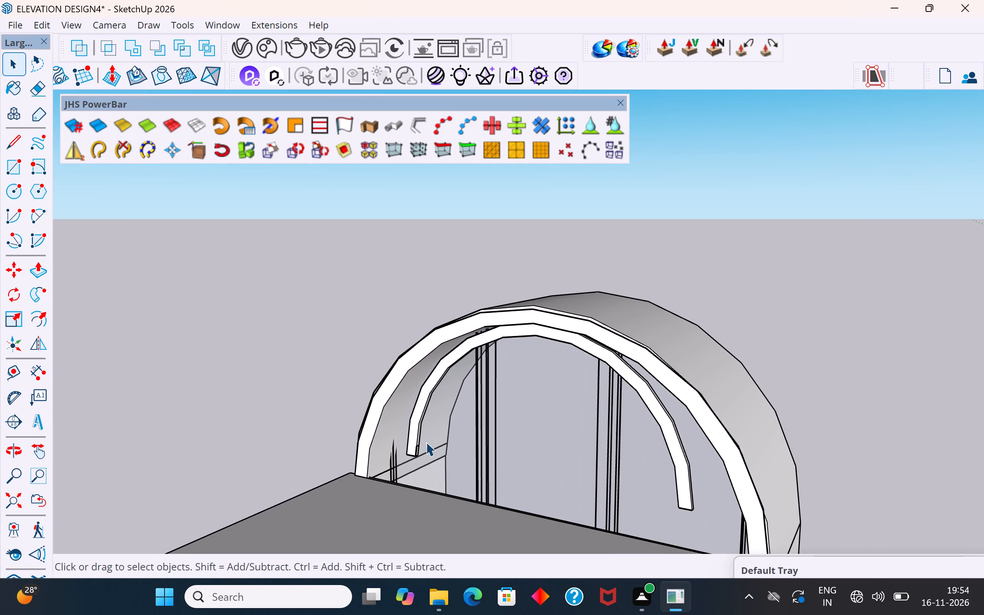
left_click(413, 439)
scroll(413, 439, "up", 7)
middle_click_drag(415, 472, 565, 502)
scroll(486, 480, "up", 4)
middle_click_drag(478, 467, 450, 409)
scroll(453, 433, "down", 7)
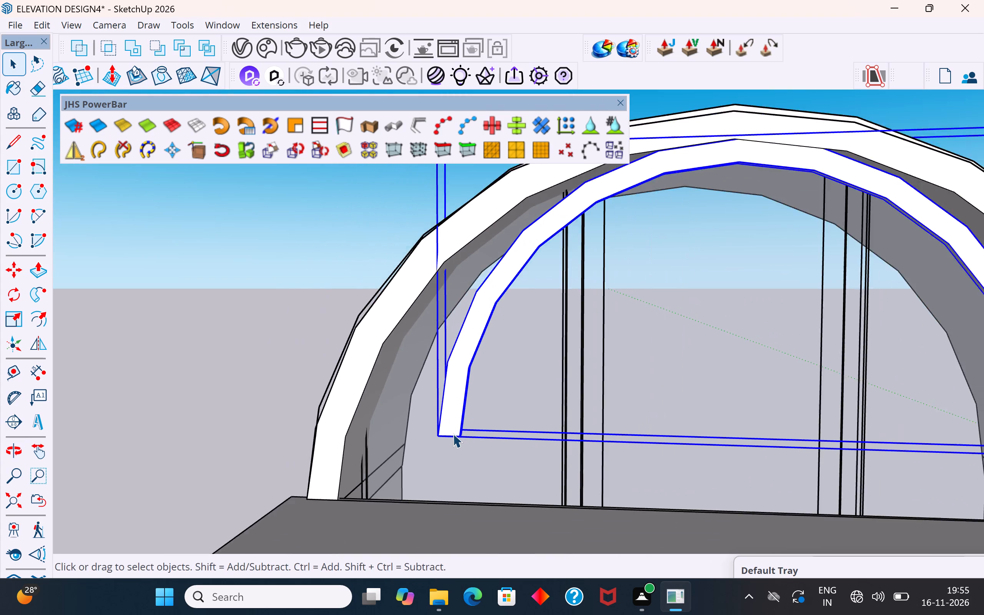
scroll(453, 434, "down", 2)
middle_click(494, 414)
key("s")
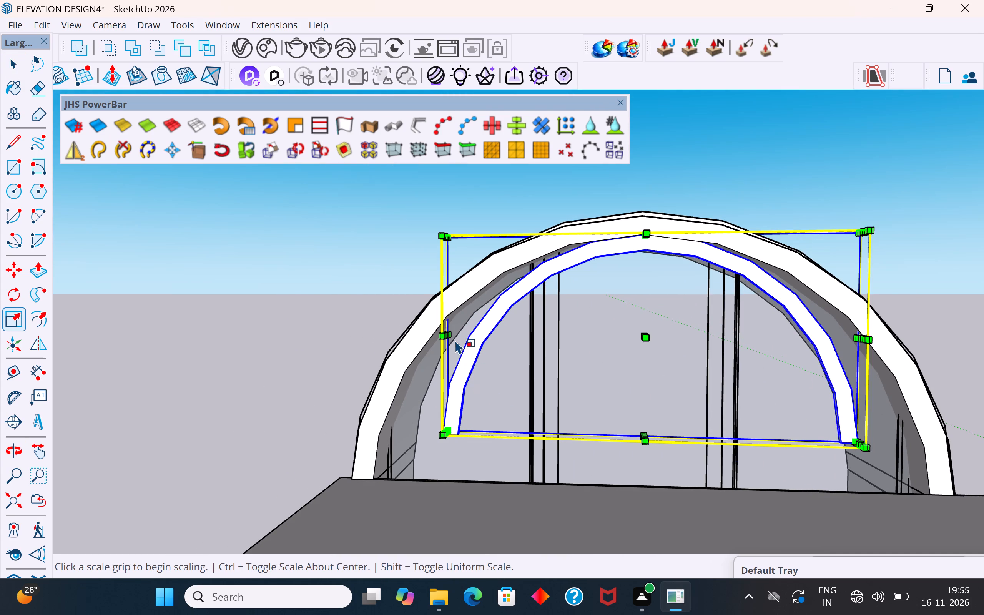
scroll(445, 336, "up", 8)
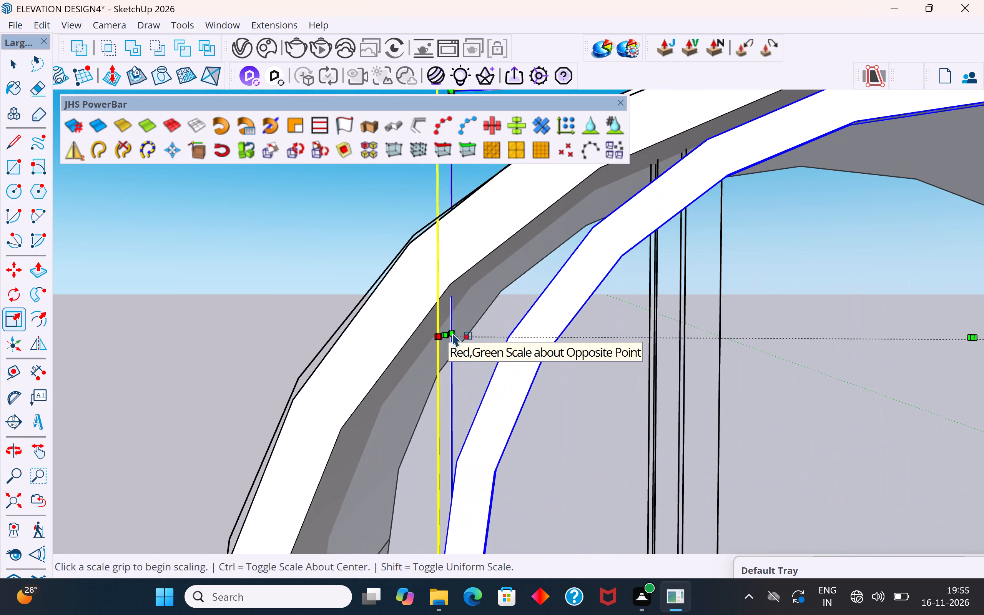
left_click(447, 332)
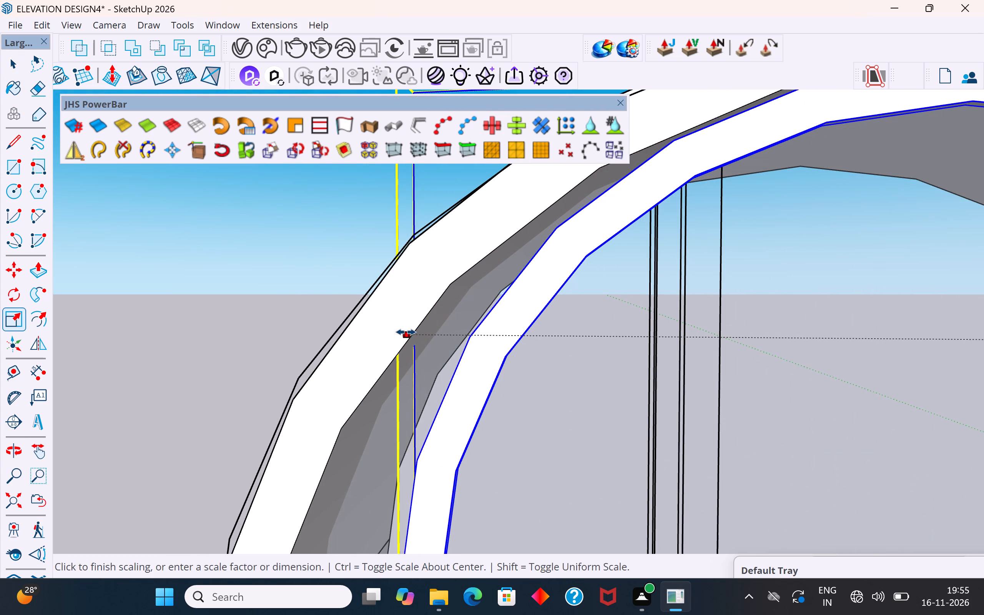
left_click(400, 328)
Scale the thin arch group from its foot corner farther from the roof corner onto the canopy's foot at roof level.
scroll(400, 328, "down", 9)
middle_click_drag(434, 407, 447, 433)
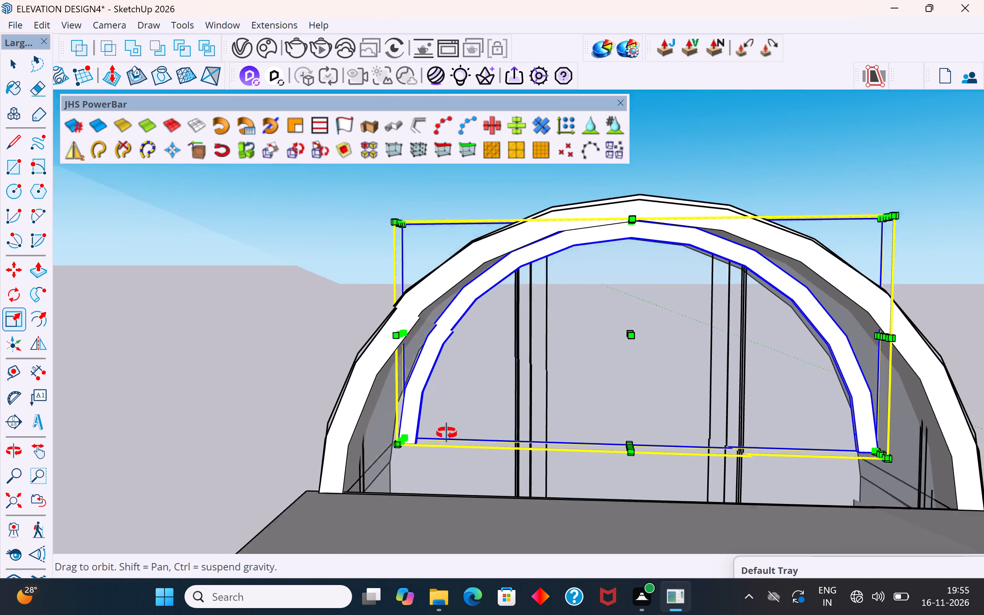
middle_click_drag(447, 433, 591, 542)
scroll(809, 381, "up", 7)
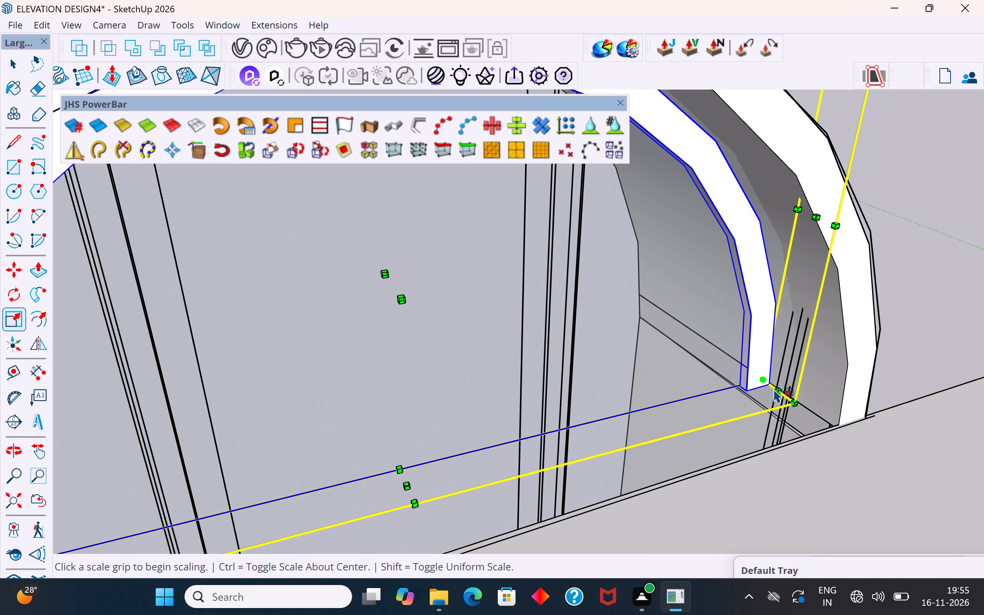
left_click(777, 390)
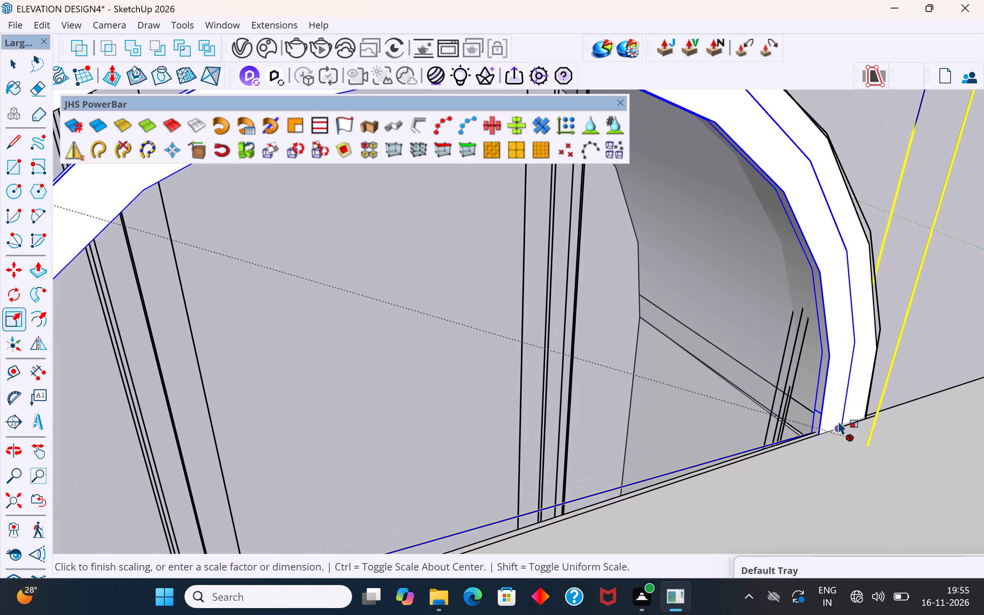
left_click(843, 422)
Scale the thin arch group from its other foot corner until it meets the canopy's foot beside the roof corner, and deselect it.
scroll(826, 425, "down", 10)
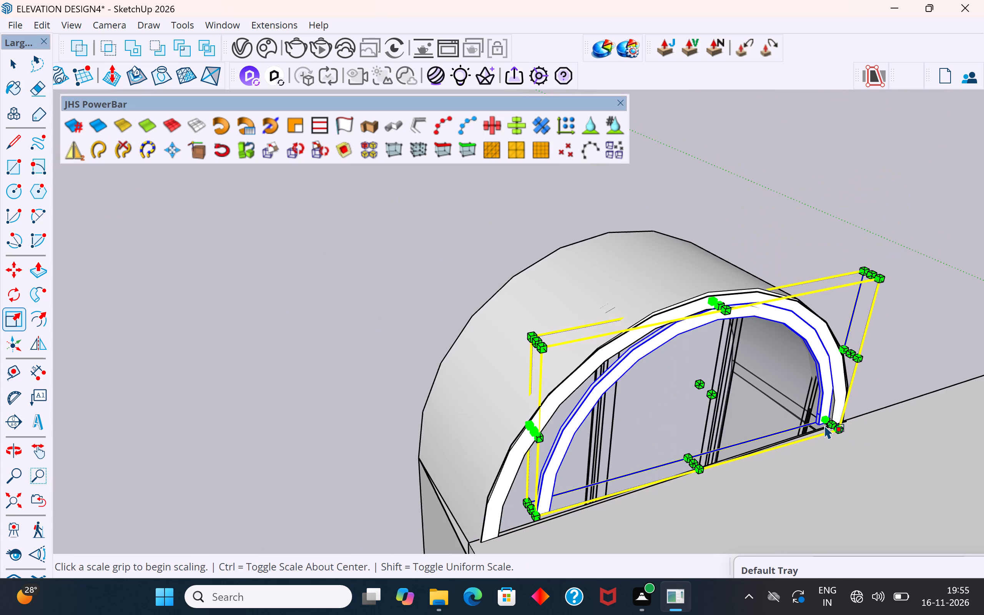
scroll(527, 504, "up", 3)
scroll(612, 397, "down", 4)
scroll(547, 524, "up", 8)
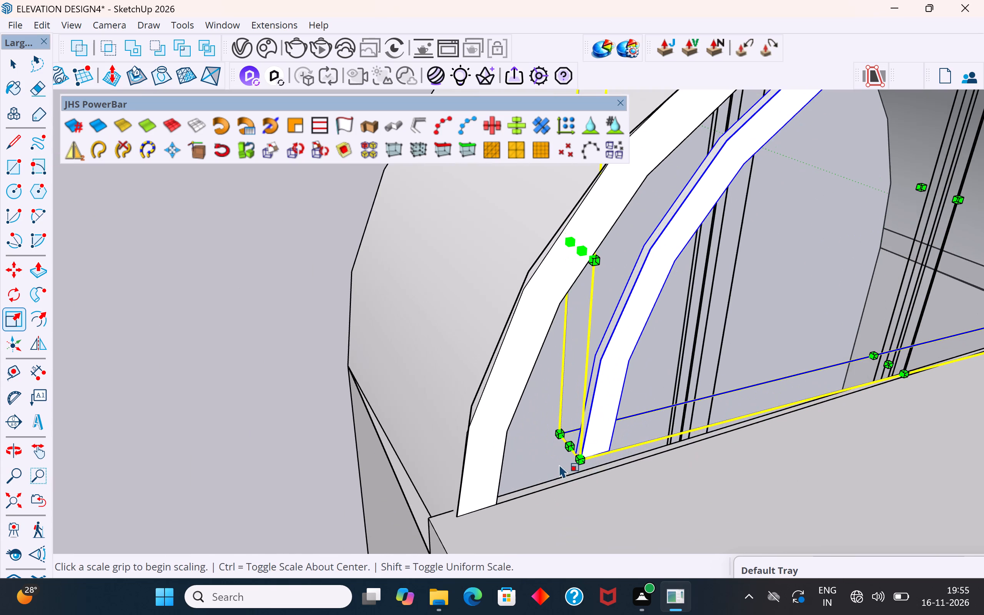
left_click(570, 447)
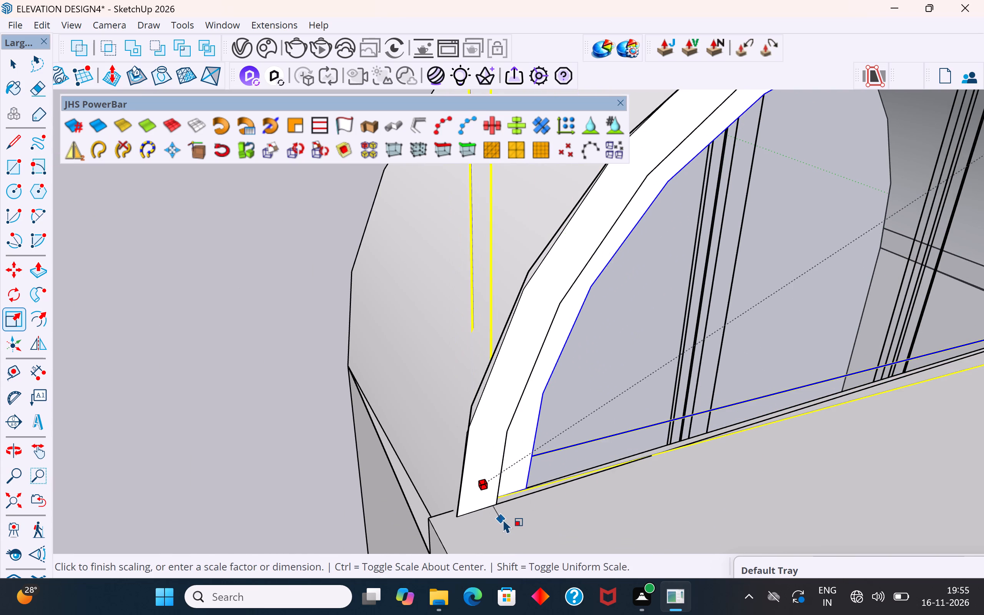
scroll(537, 522, "down", 4)
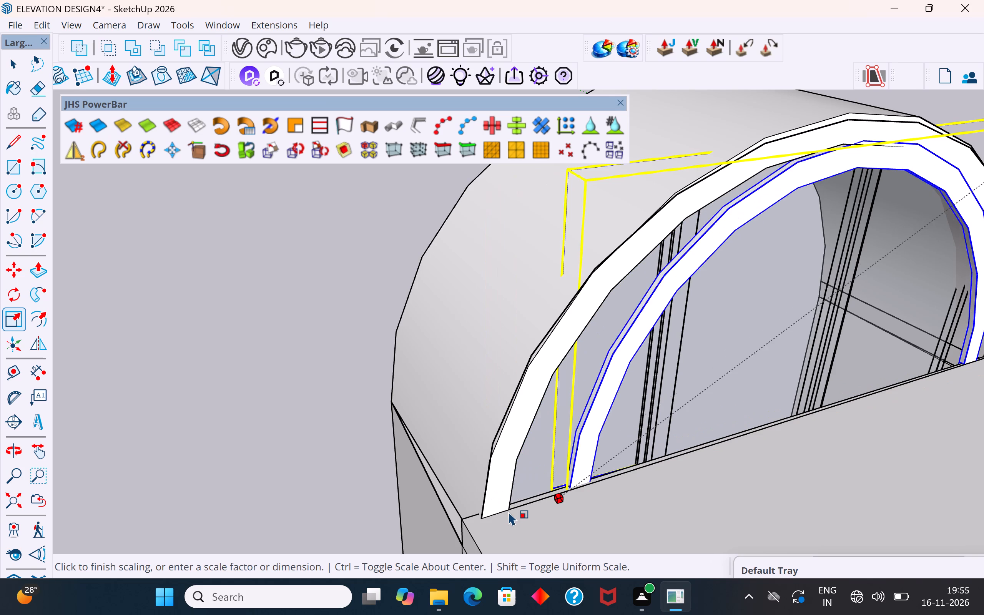
left_click(529, 514)
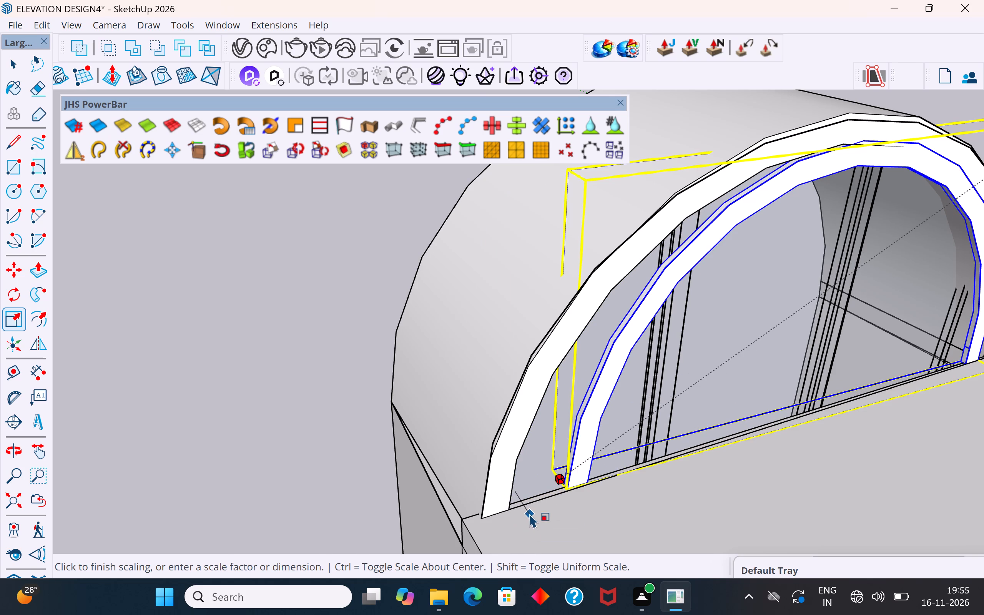
scroll(542, 486, "up", 3)
scroll(686, 367, "down", 4)
middle_click_drag(661, 444, 654, 511)
scroll(675, 385, "down", 4)
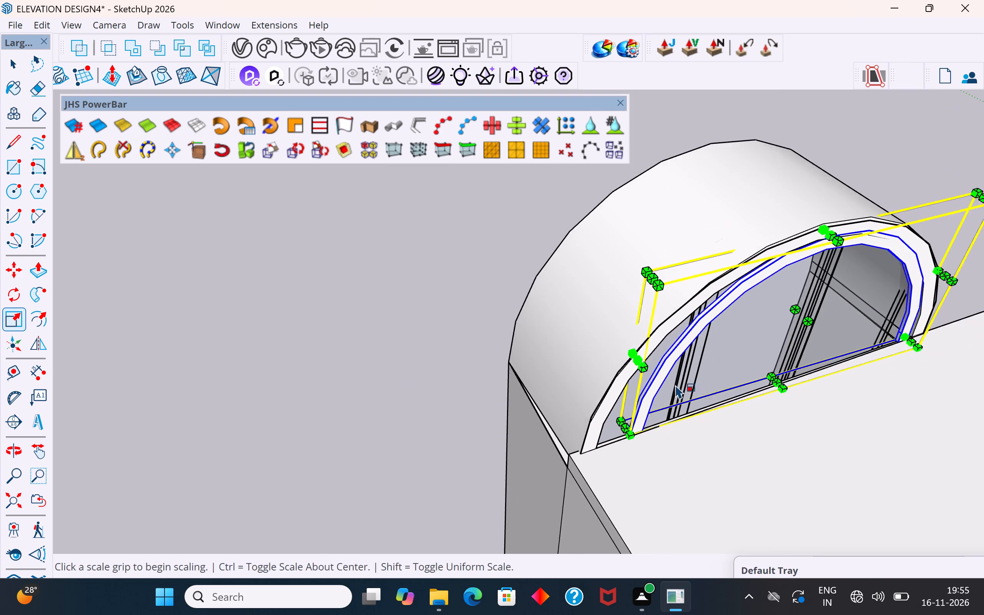
scroll(625, 451, "up", 7)
left_click(631, 416)
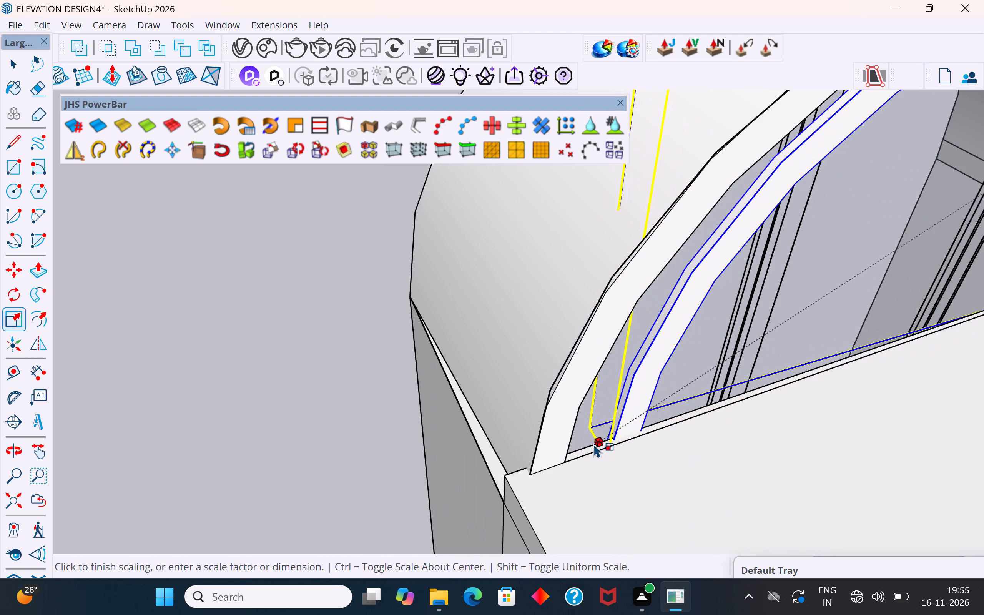
left_click(549, 462)
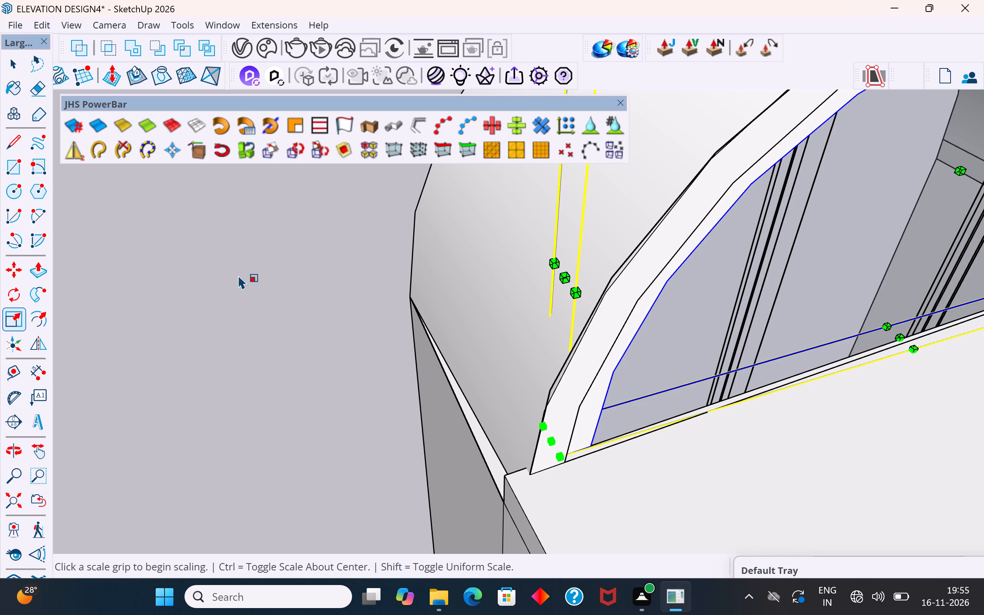
left_click(19, 63)
left_click(248, 329)
Select the thin arch group and scale its far foot corner outward to close the gap to the canopy's inner edge, and deselect it.
scroll(312, 426, "up", 1)
scroll(312, 426, "down", 6)
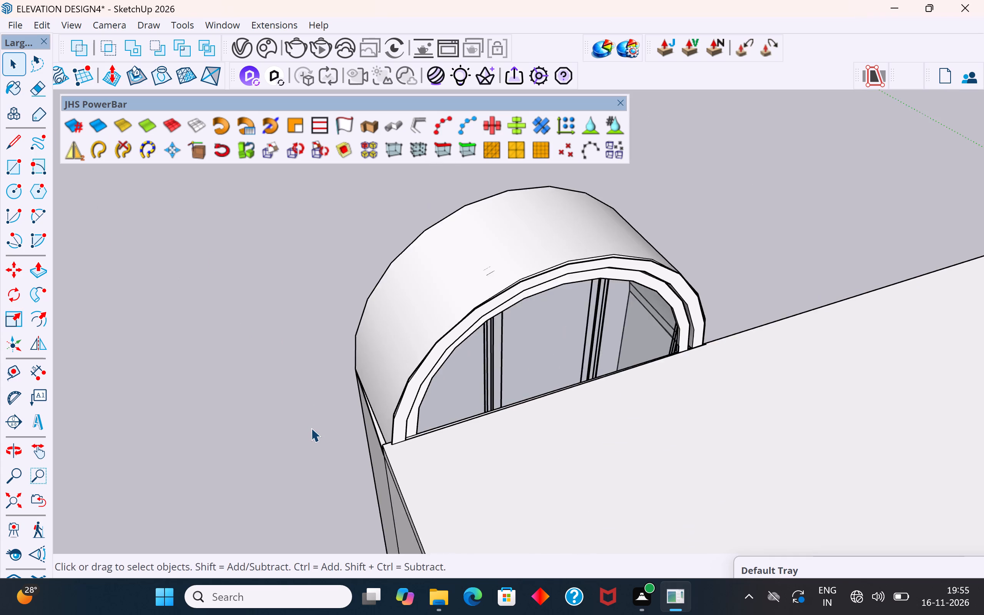
scroll(311, 428, "down", 4)
middle_click_drag(567, 358, 587, 209)
middle_click_drag(590, 226, 568, 261)
scroll(590, 251, "up", 9)
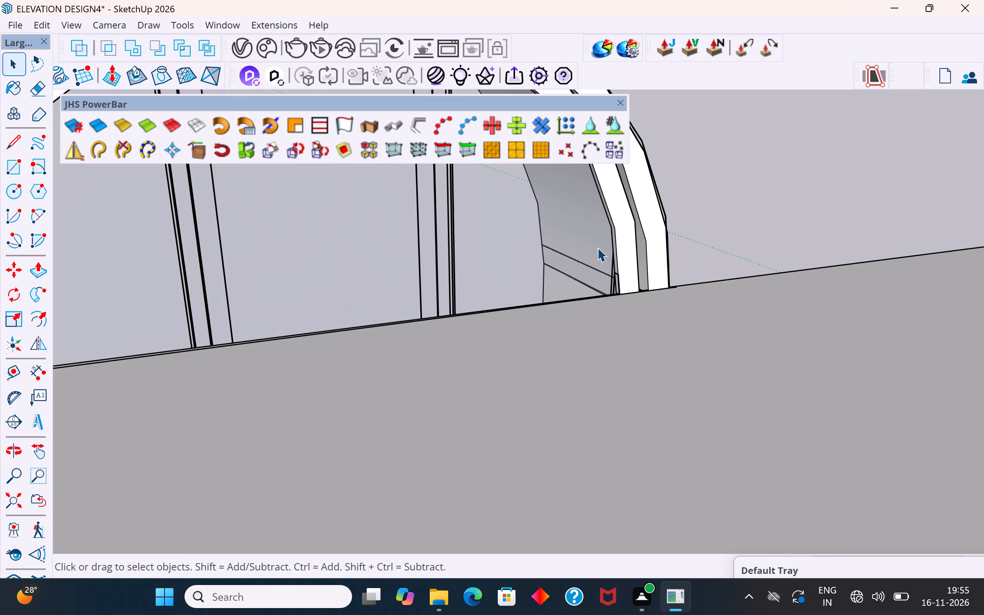
left_click(615, 248)
scroll(649, 357, "down", 4)
middle_click_drag(645, 293, 616, 299)
scroll(628, 283, "up", 4)
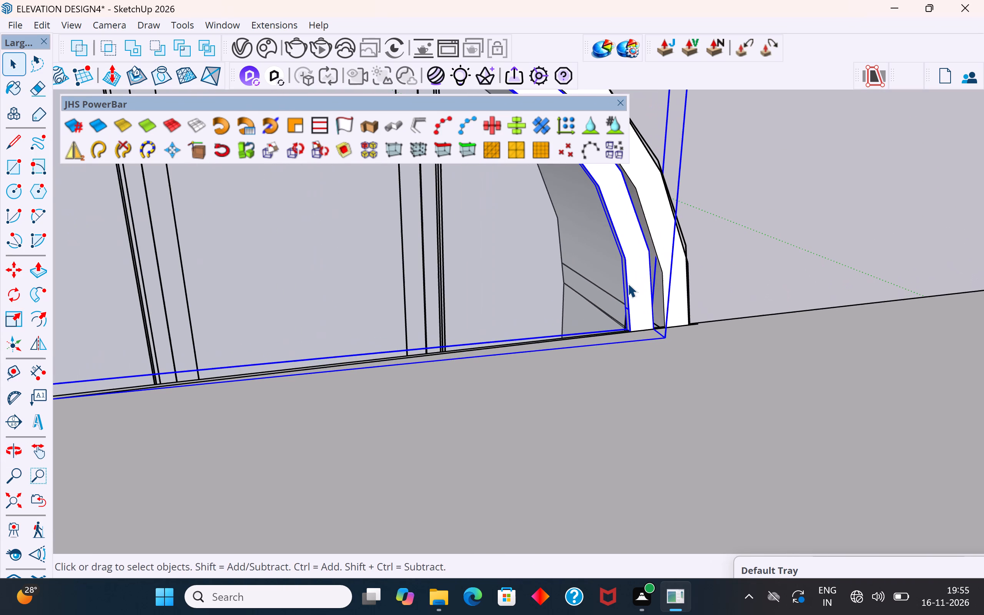
key("s")
scroll(660, 316, "up", 7)
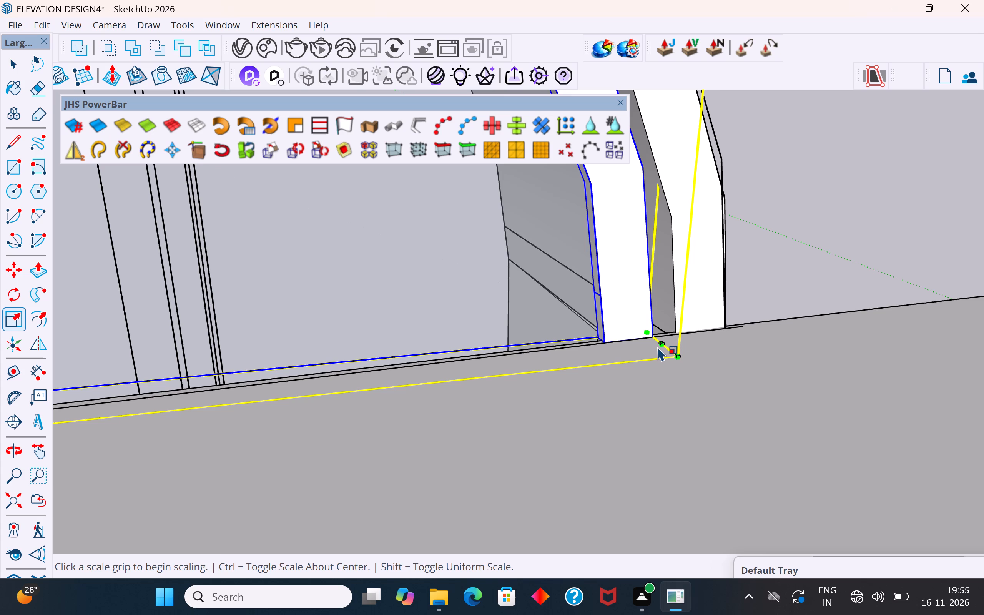
left_click(663, 345)
left_click(680, 340)
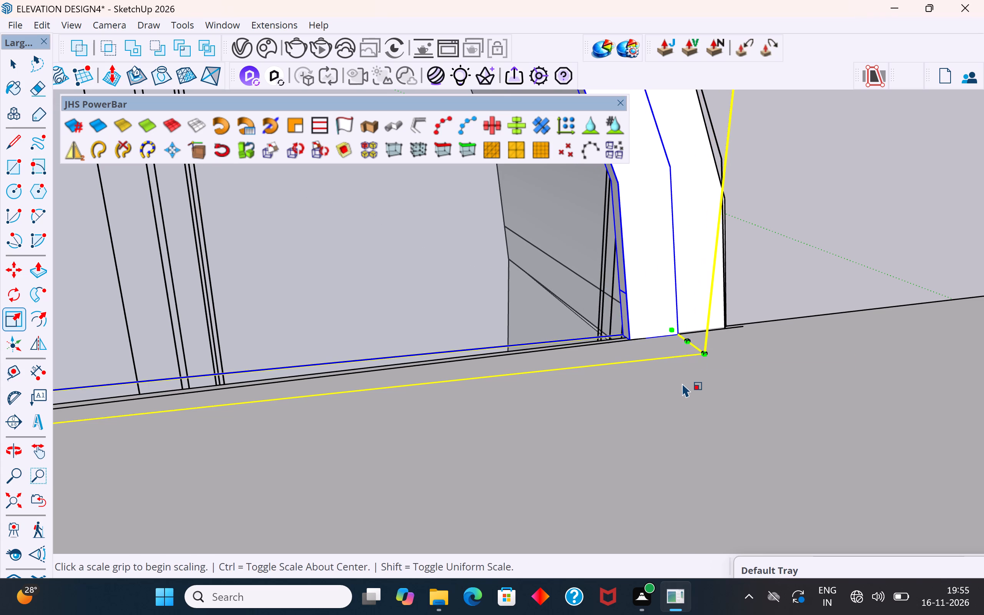
scroll(680, 387, "down", 14)
middle_click_drag(701, 357, 730, 263)
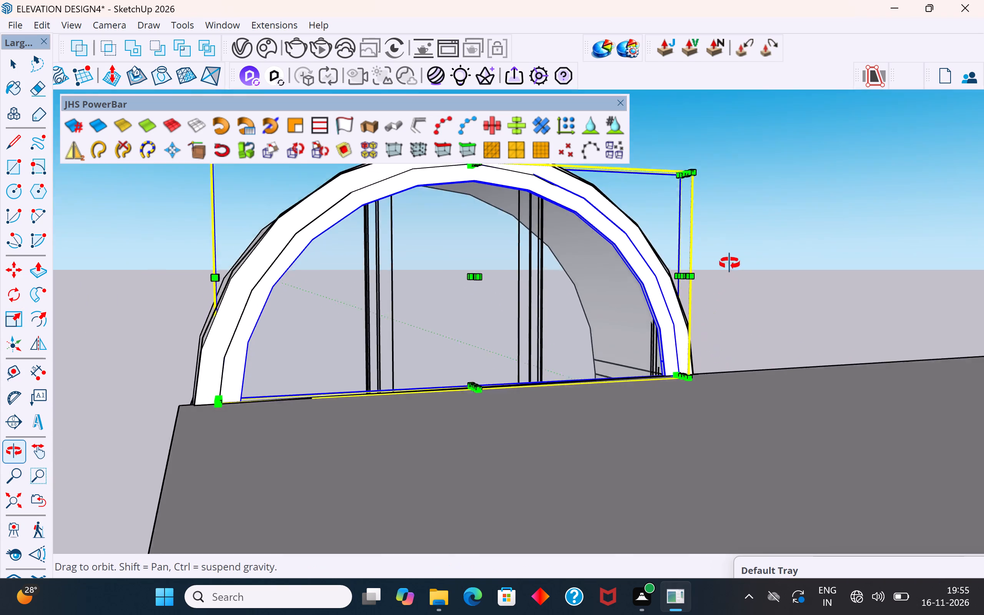
middle_click_drag(730, 263, 730, 230)
middle_click_drag(707, 249, 709, 294)
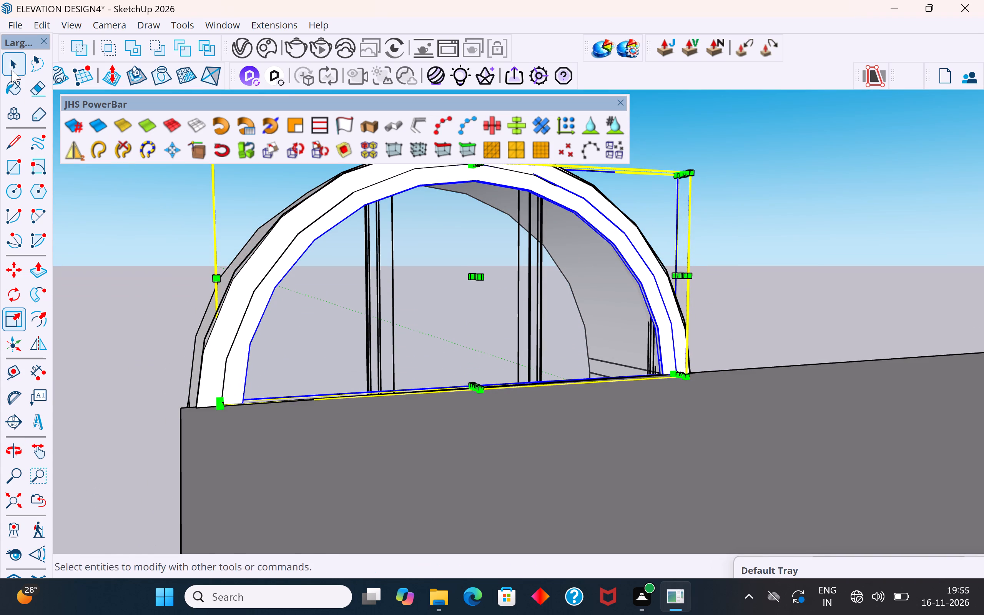
left_click(12, 58)
left_click(115, 322)
Inspect the resized thin arch from the canopy's front side, checking its foot against the canopy's inner face.
middle_click_drag(213, 403, 751, 410)
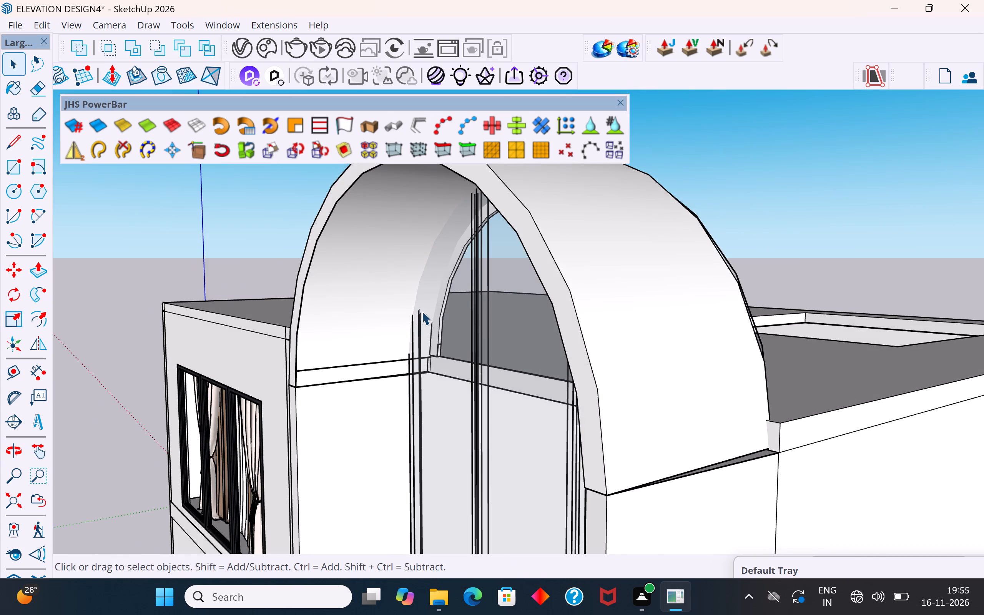
scroll(388, 294, "up", 2)
left_click(451, 311)
middle_click_drag(452, 312, 547, 334)
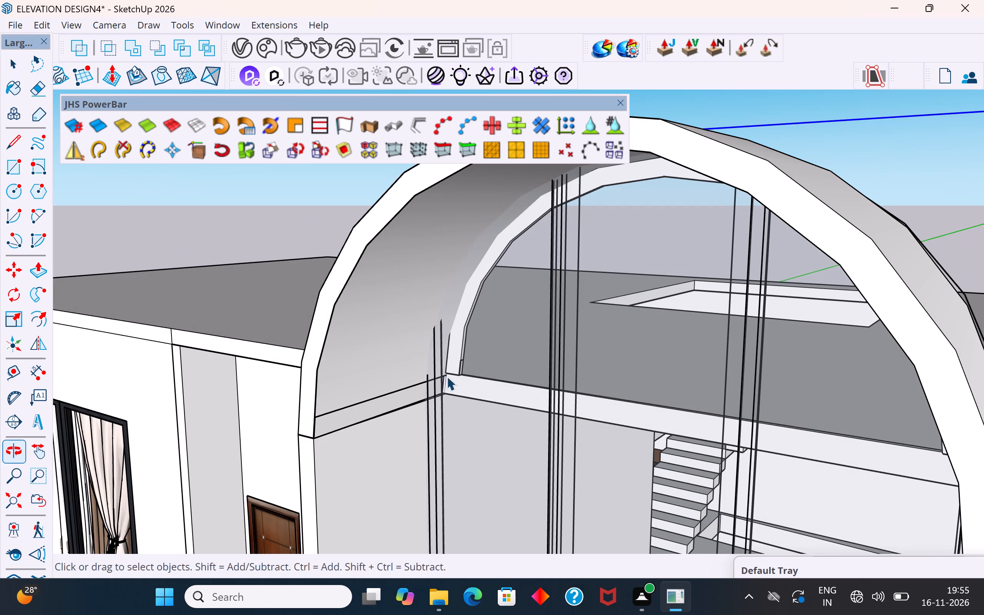
left_click(463, 316)
triple_click(280, 219)
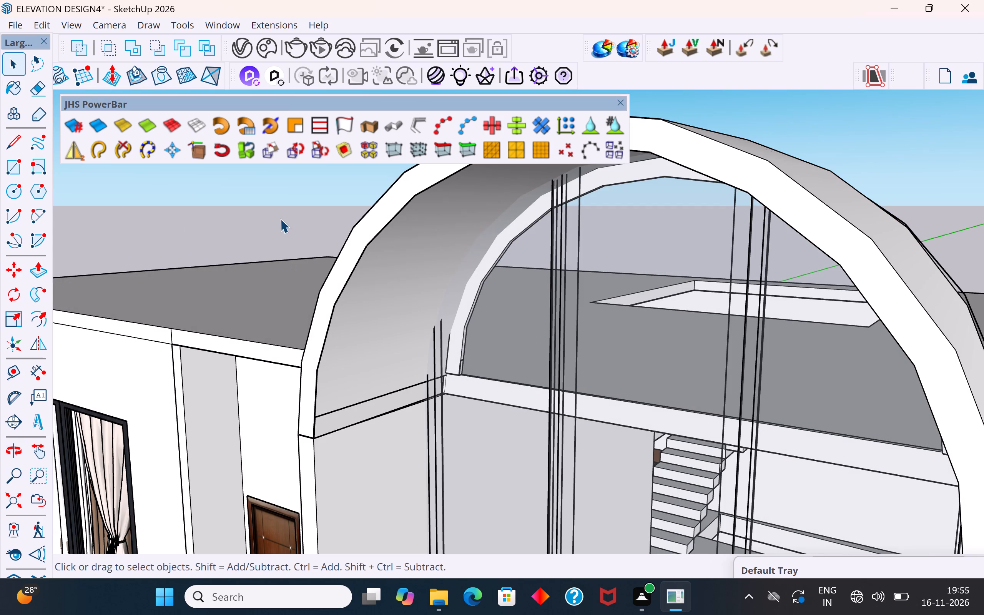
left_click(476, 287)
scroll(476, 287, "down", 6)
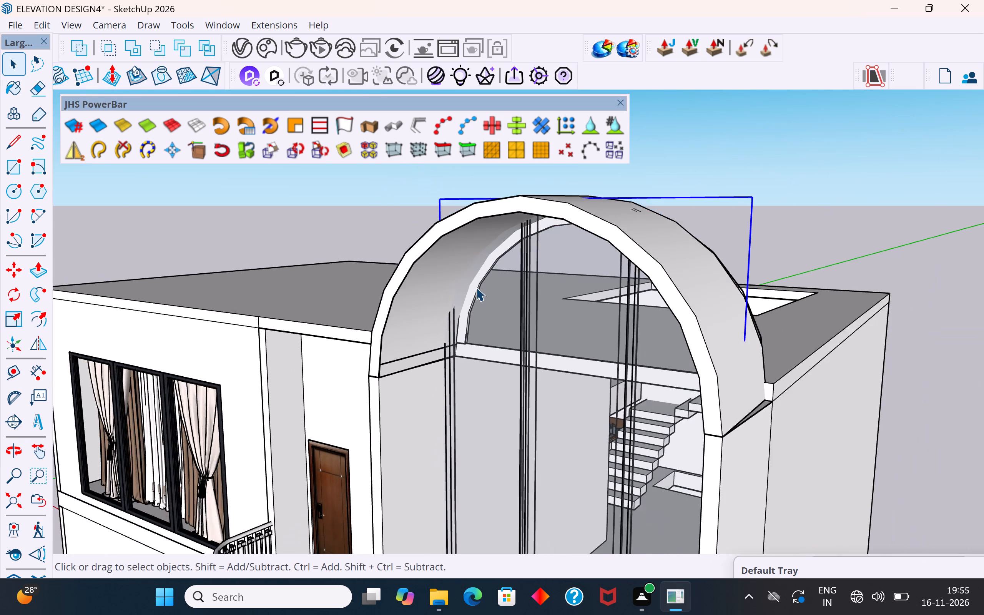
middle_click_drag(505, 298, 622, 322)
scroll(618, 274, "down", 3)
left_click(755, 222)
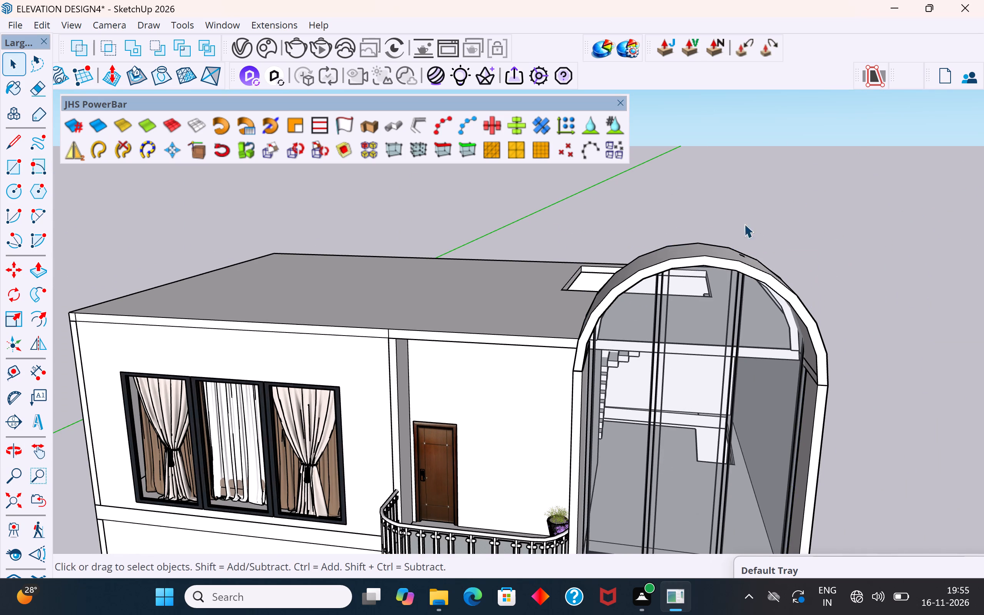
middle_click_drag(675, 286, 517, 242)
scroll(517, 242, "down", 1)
Open the thin arch group, hide the large face spanning the bay opening, and close the group.
scroll(369, 264, "up", 7)
scroll(431, 298, "up", 4)
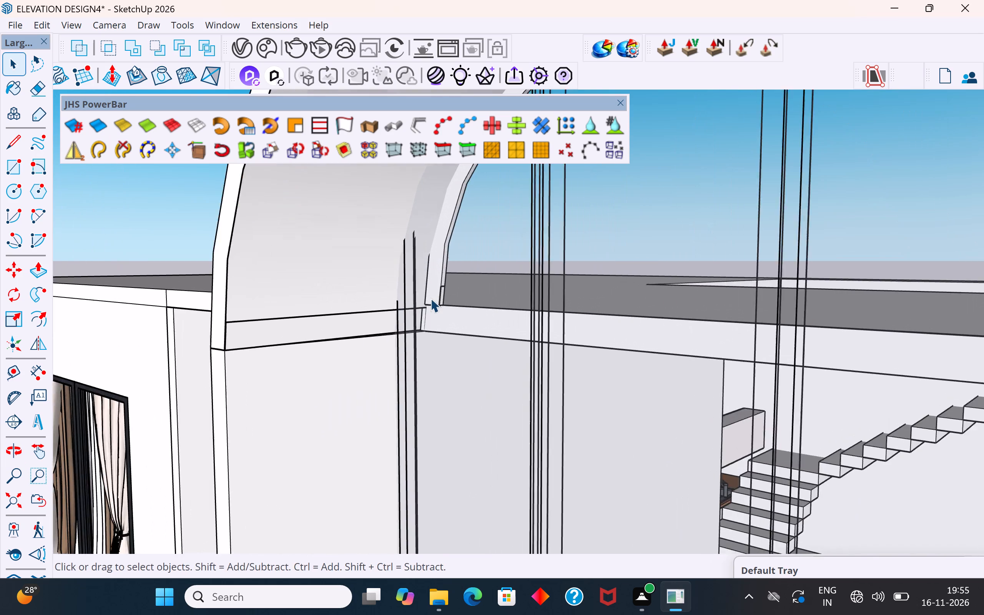
scroll(430, 298, "up", 4)
left_click(430, 298)
left_click(435, 292)
triple_click(444, 290)
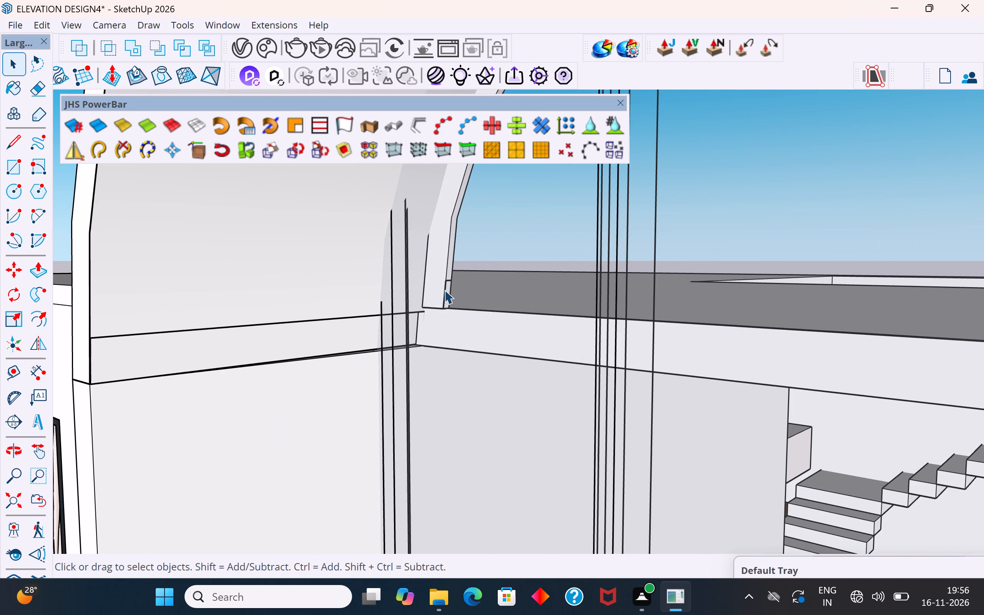
scroll(442, 286, "down", 10)
right_click(442, 286)
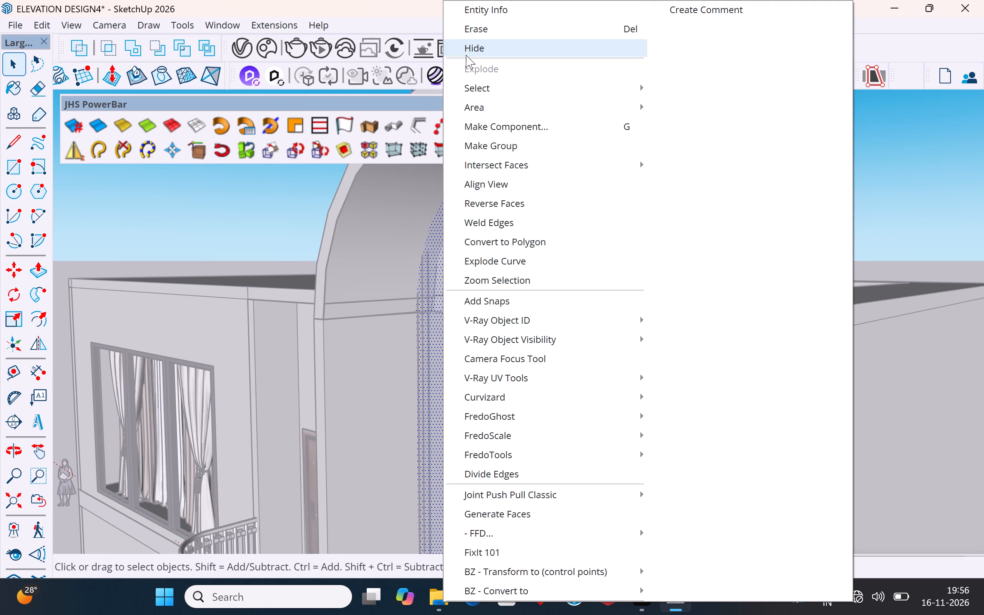
left_click(469, 45)
left_click(443, 275)
left_click(533, 240)
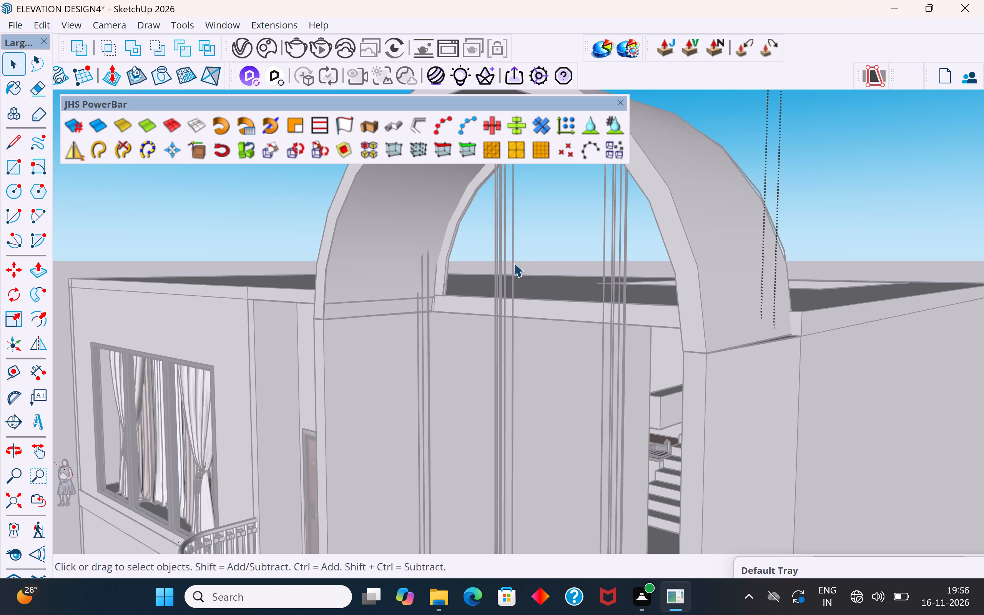
double_click(834, 179)
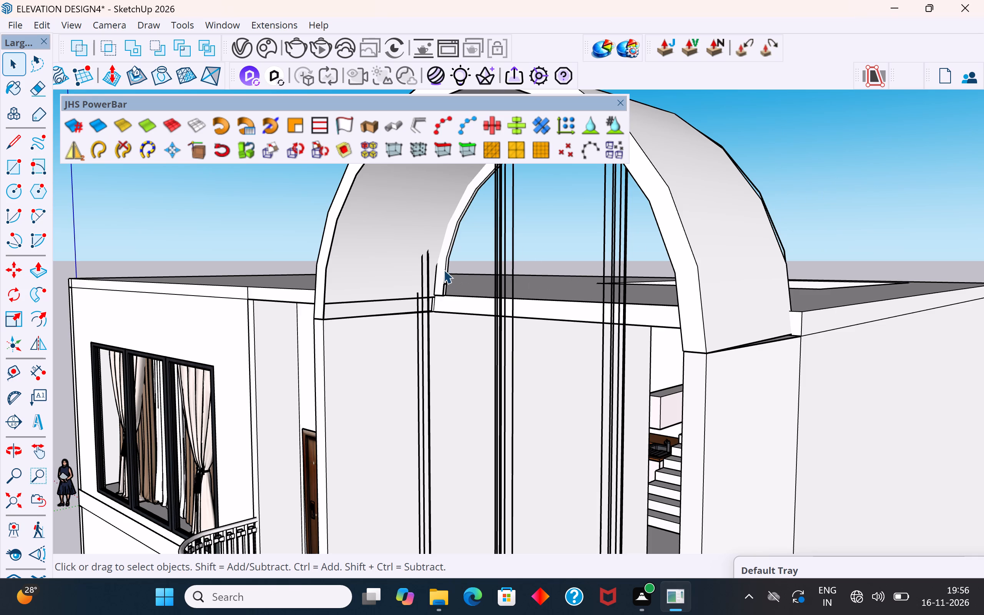
Move the thin arch group by its foot corner along the canopy's base edge onto the window frame's outer edge, and deselect it.
left_click(444, 269)
scroll(444, 269, "up", 5)
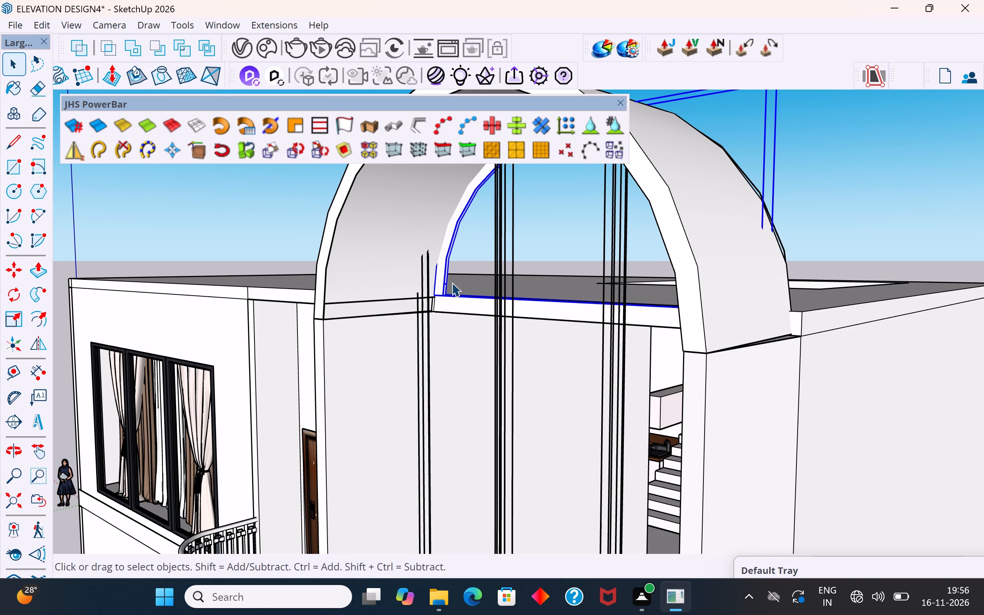
scroll(432, 300, "up", 12)
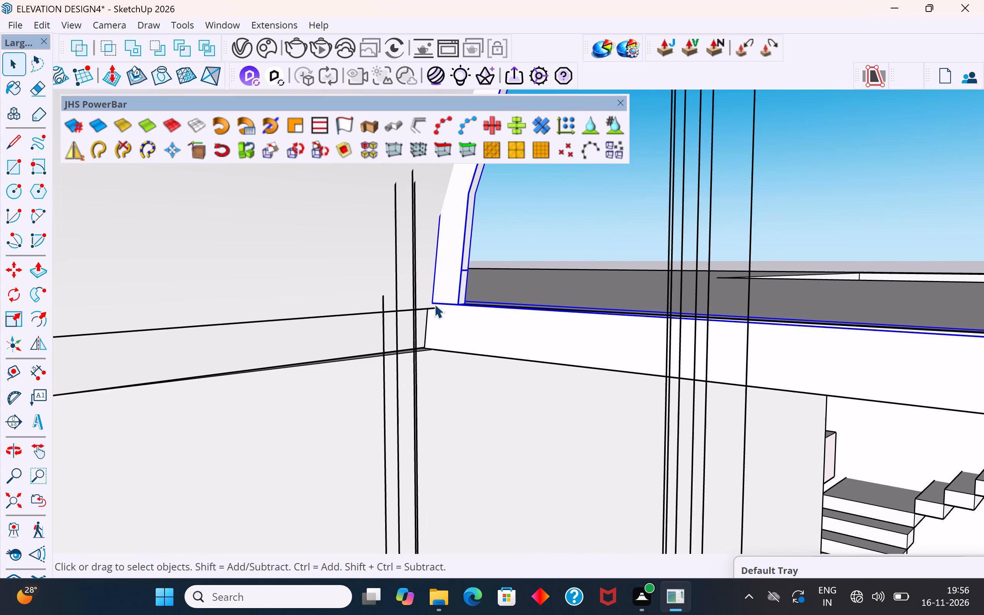
key("m")
left_click(431, 300)
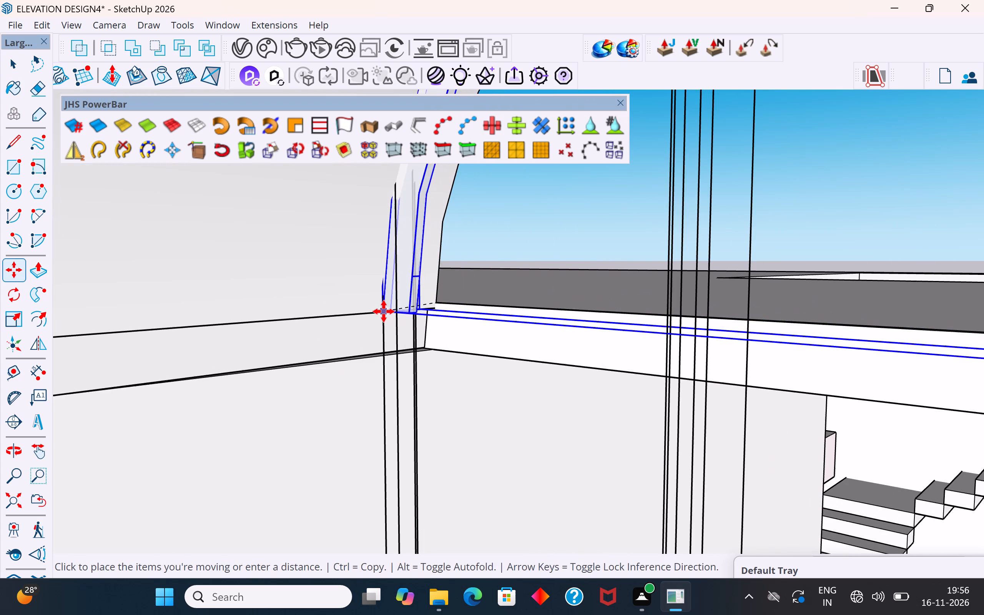
left_click(382, 312)
scroll(426, 385, "down", 6)
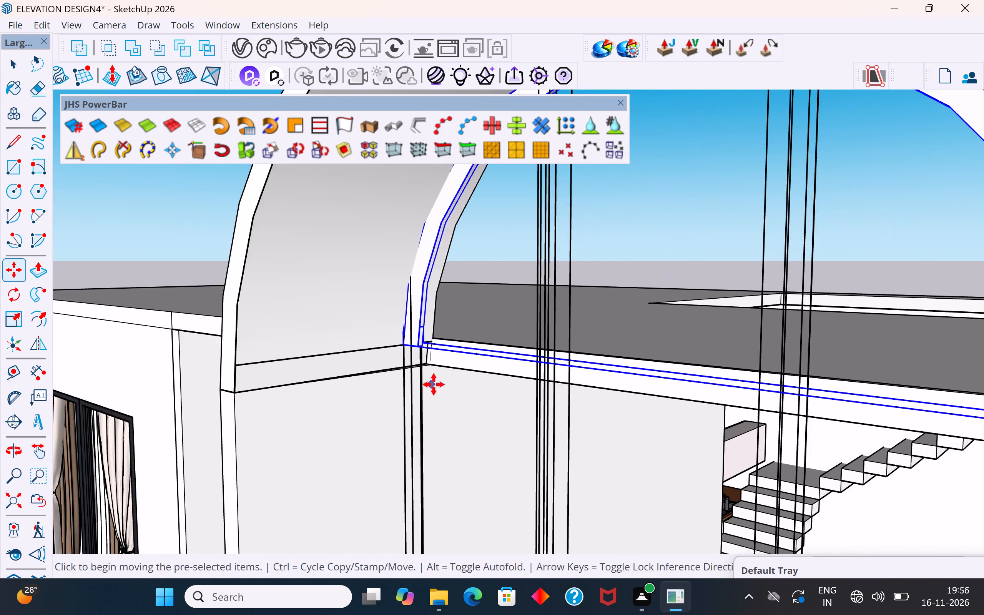
scroll(434, 384, "down", 7)
middle_click_drag(442, 387, 672, 394)
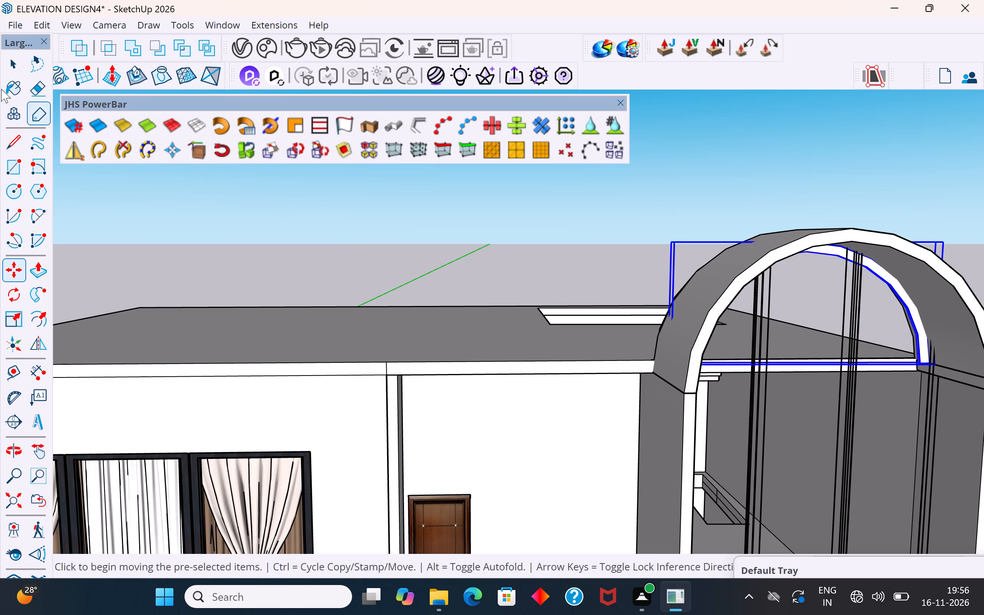
left_click(9, 64)
left_click(146, 253)
Examine how the moved thin arch sits against the window frame and the canopy's inner face.
scroll(135, 258, "down", 6)
middle_click_drag(480, 337, 480, 370)
scroll(489, 310, "up", 4)
middle_click_drag(499, 260, 486, 241)
scroll(483, 226, "up", 2)
middle_click_drag(487, 216, 346, 165)
scroll(329, 228, "up", 4)
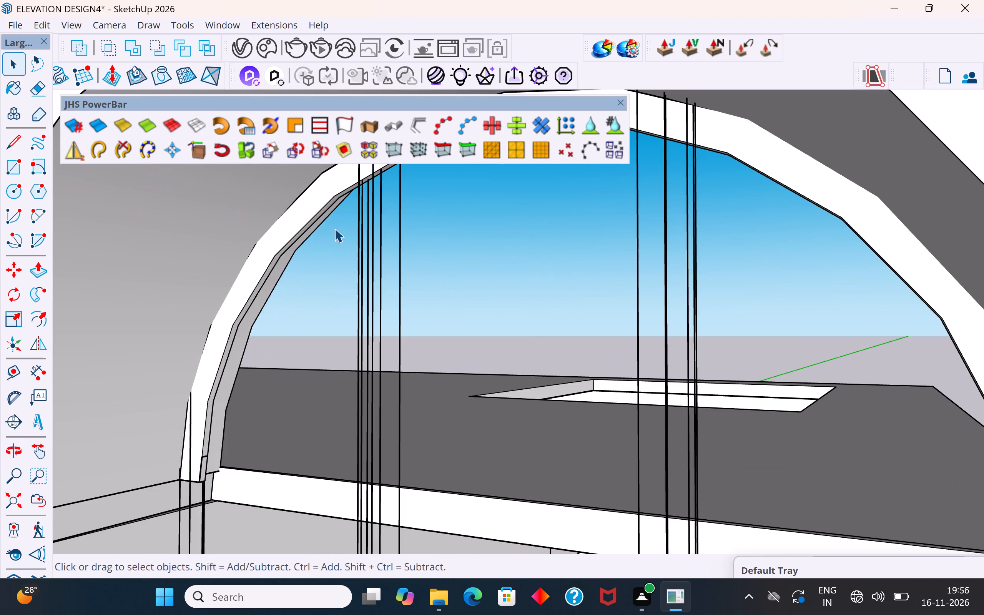
scroll(335, 228, "down", 3)
scroll(322, 214, "up", 2)
middle_click_drag(282, 289, 259, 289)
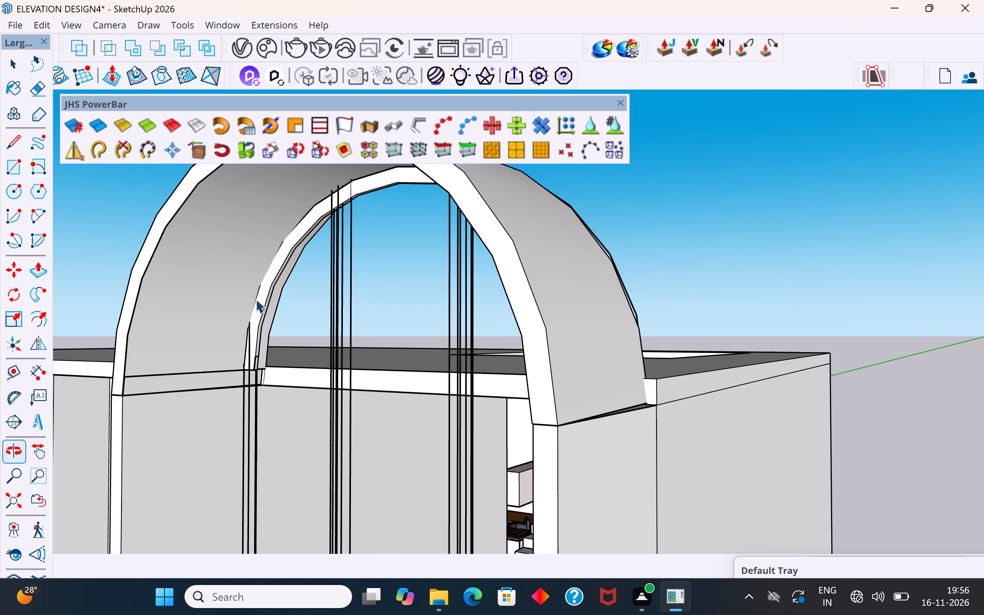
Open the thin arch group and Push/Pull its front face outward towards the canopy's front.
scroll(241, 377, "up", 8)
middle_click_drag(256, 359, 230, 362)
scroll(233, 362, "up", 8)
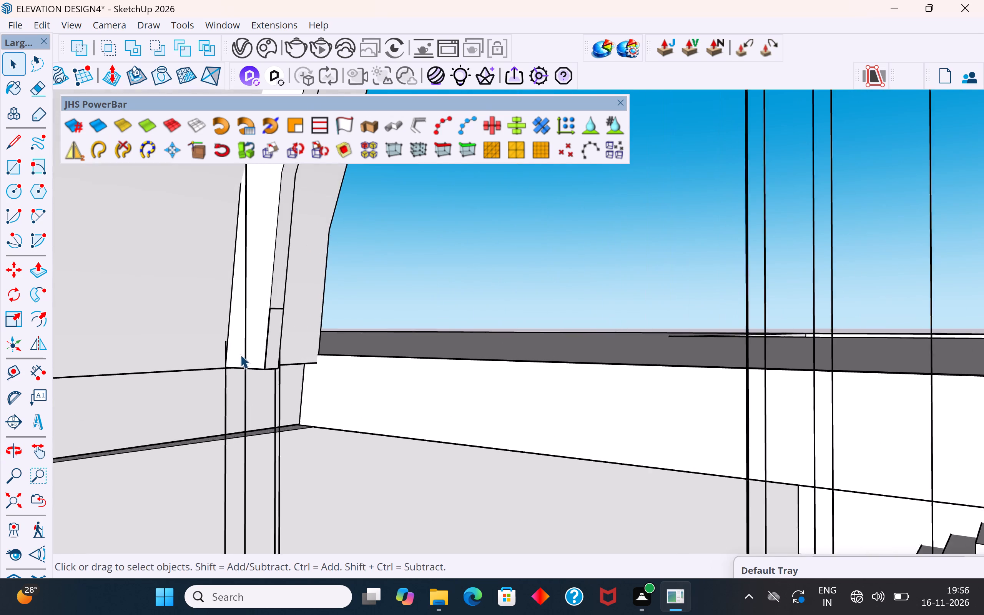
scroll(240, 354, "up", 1)
left_click(260, 320)
double_click(260, 320)
triple_click(265, 321)
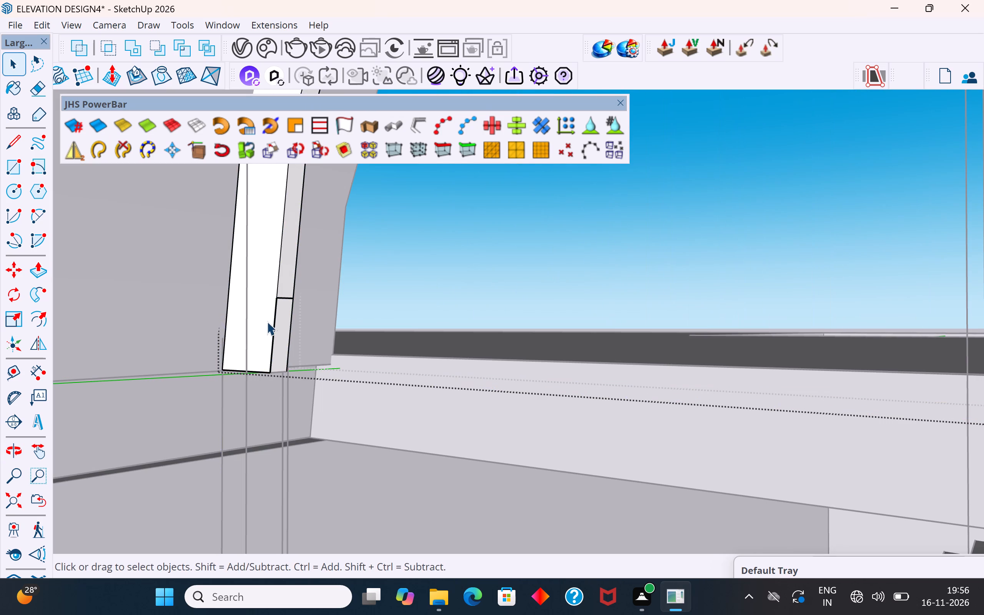
triple_click(271, 301)
triple_click(263, 271)
left_click(263, 271)
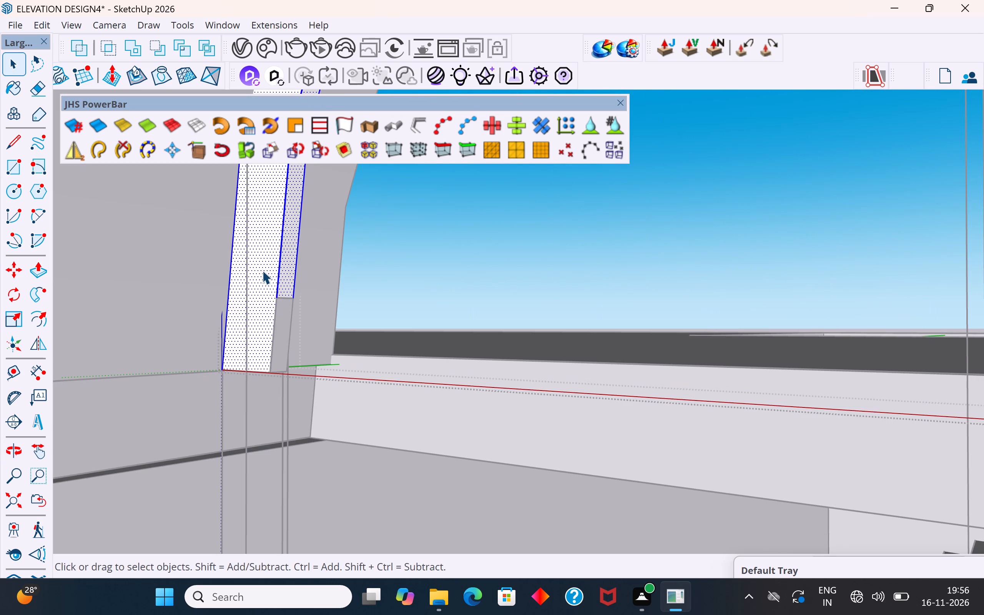
left_click(39, 269)
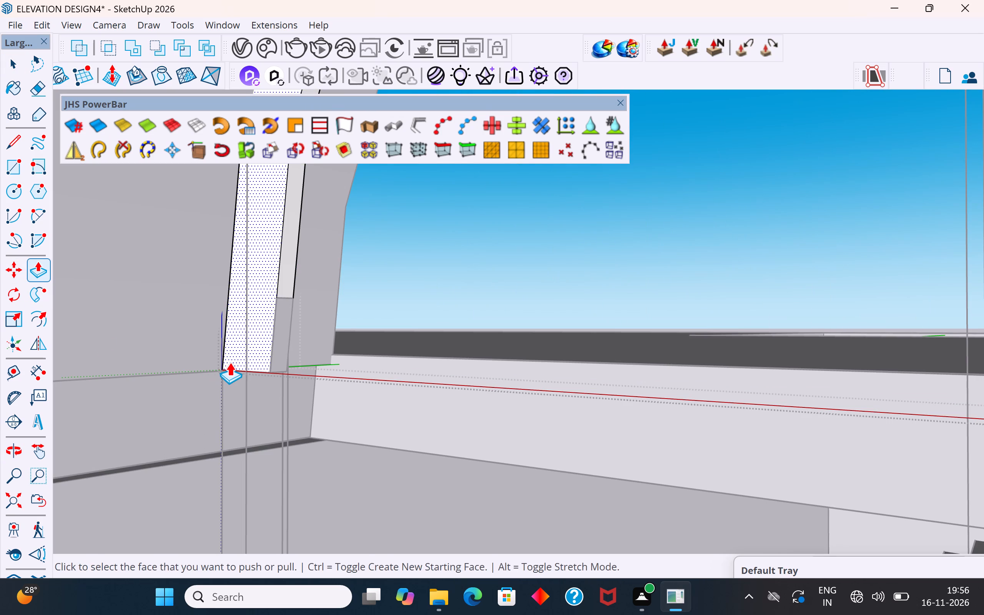
left_click(229, 362)
left_click(203, 366)
Push/Pull the thin arch's front face farther forward at its other foot, past the window frame's bars.
scroll(307, 388, "down", 10)
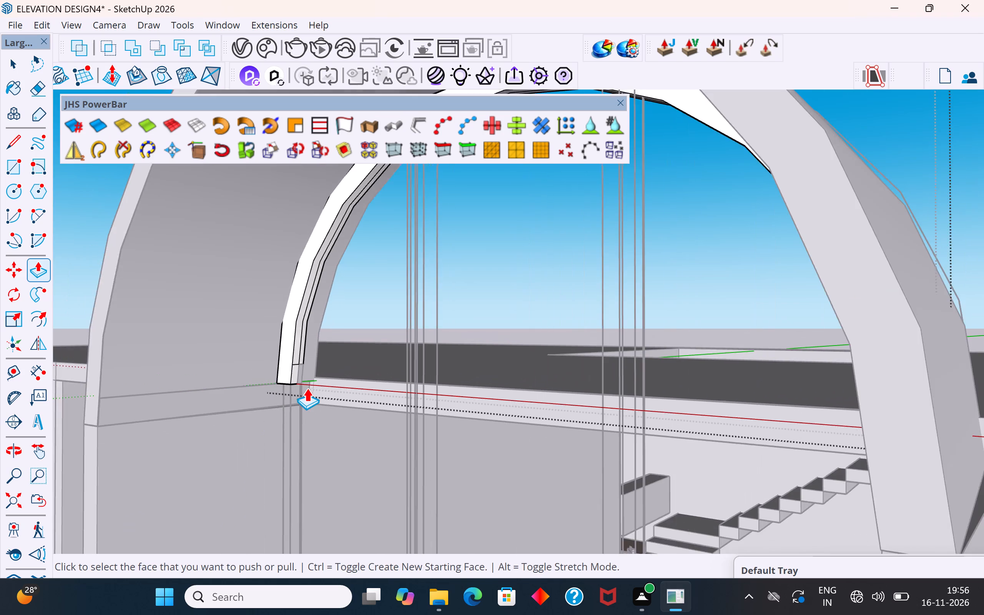
scroll(307, 388, "down", 8)
middle_click_drag(326, 384, 738, 377)
scroll(859, 334, "up", 2)
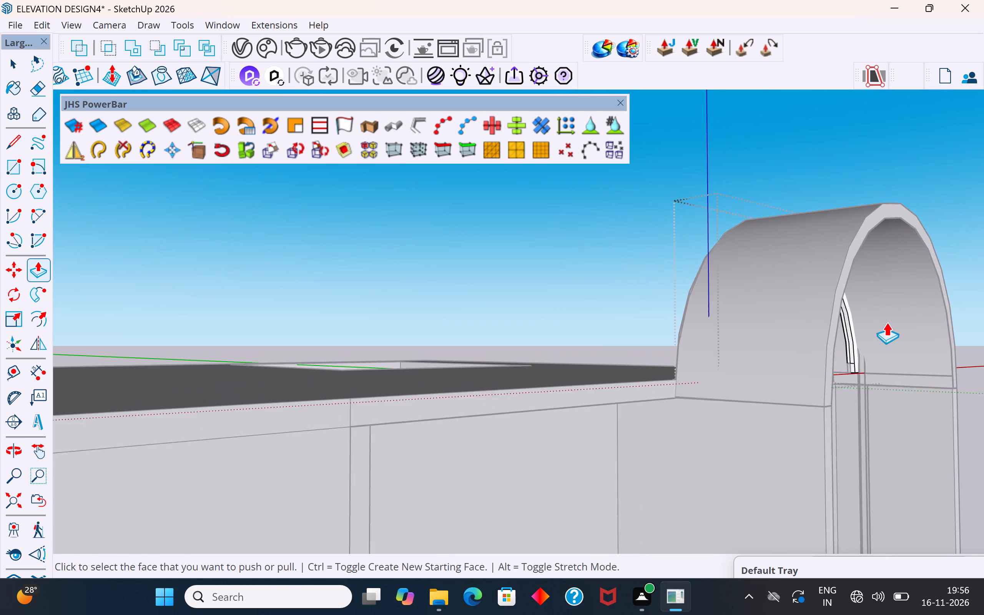
scroll(886, 322, "up", 2)
scroll(561, 269, "down", 5)
scroll(800, 307, "up", 11)
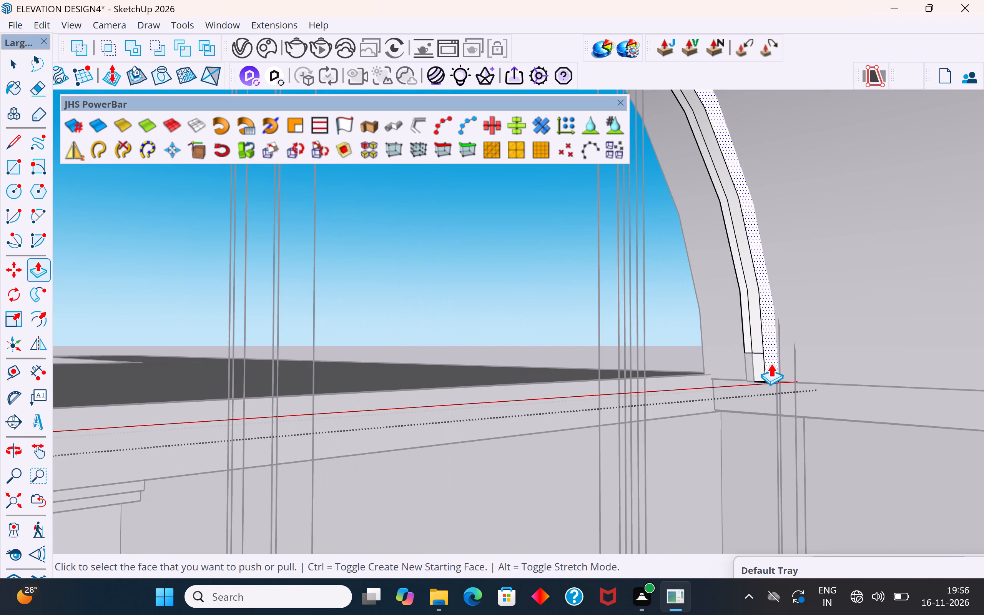
left_click(765, 357)
left_click(787, 367)
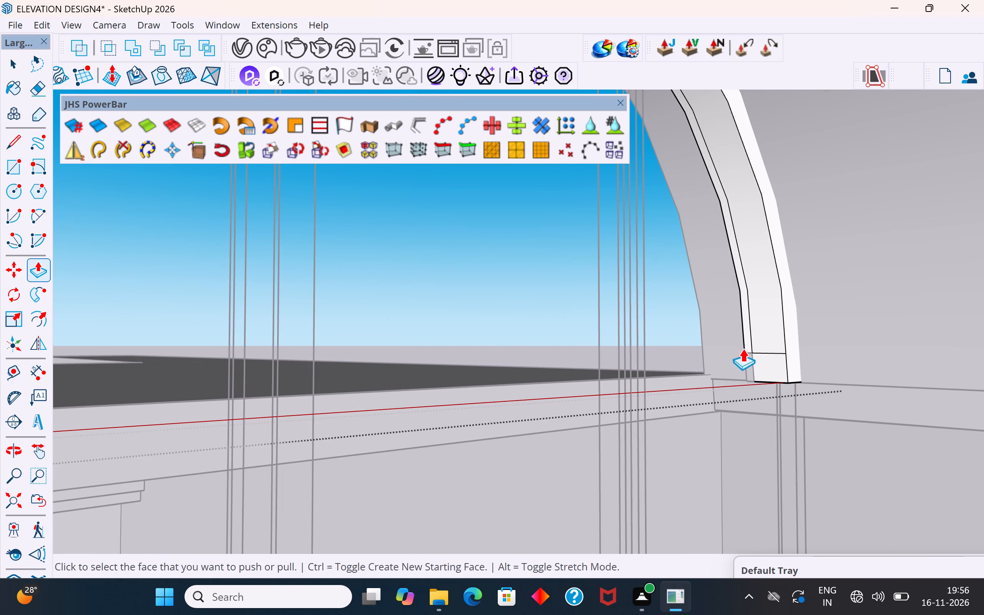
Check the thickened arch's feet and inner side from the front, and close the group.
middle_click_drag(742, 348, 742, 359)
scroll(762, 336, "up", 6)
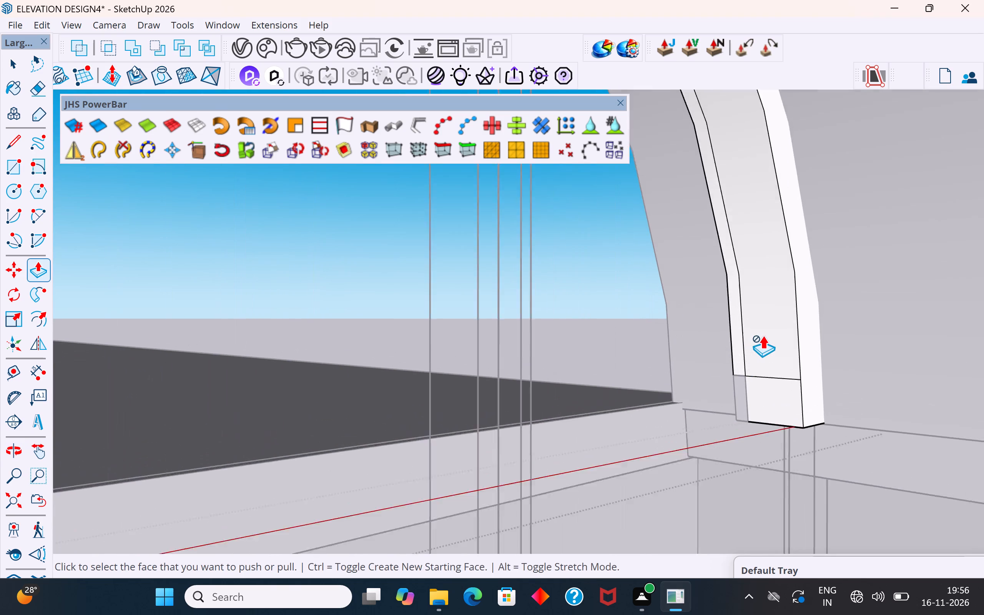
scroll(763, 335, "up", 1)
middle_click_drag(771, 336, 529, 409)
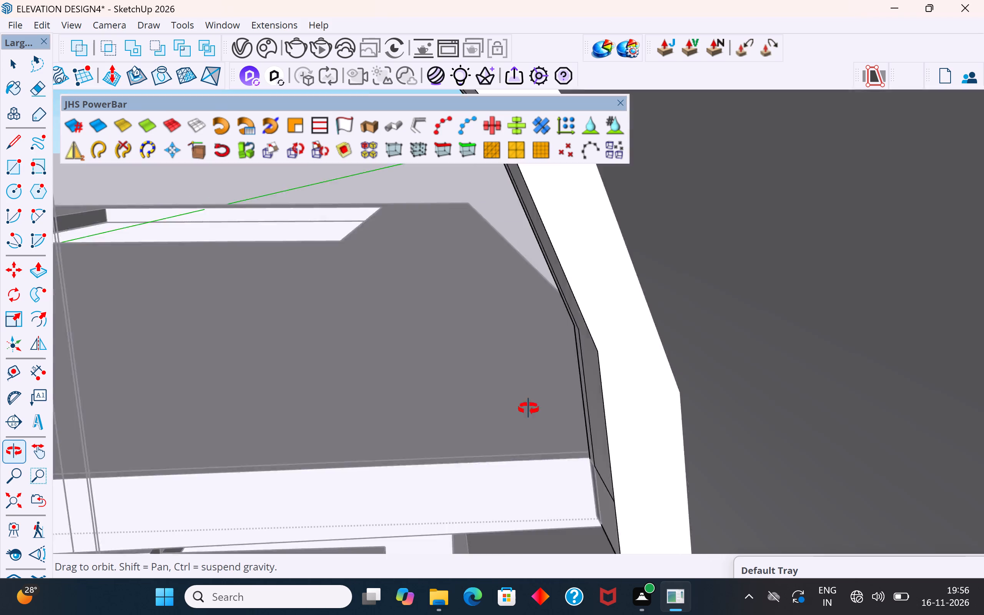
middle_click_drag(529, 409, 528, 409)
scroll(804, 310, "down", 20)
scroll(804, 310, "down", 9)
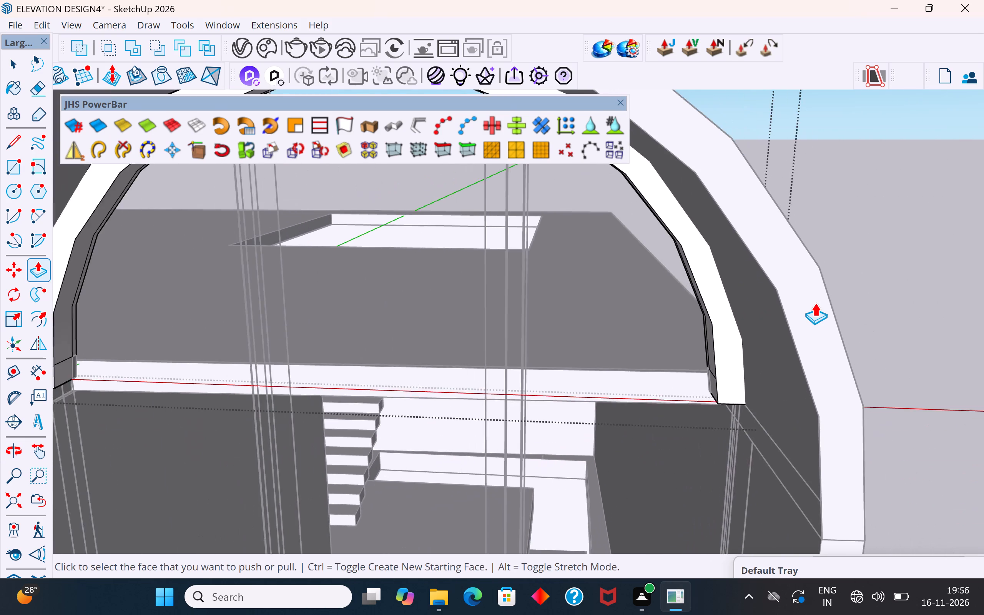
scroll(815, 303, "down", 14)
left_click(15, 62)
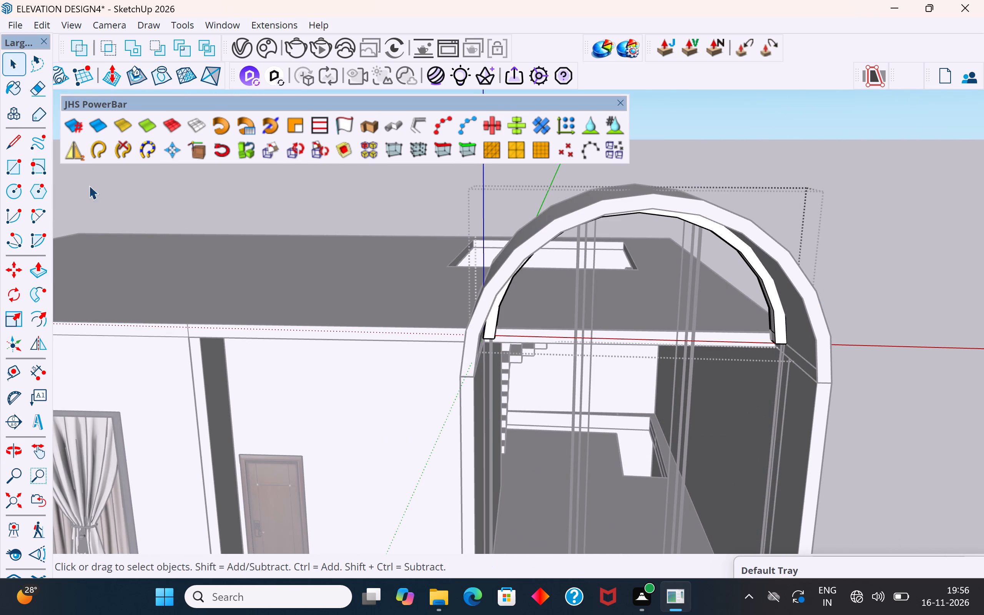
double_click(103, 190)
scroll(352, 267, "down", 4)
double_click(362, 227)
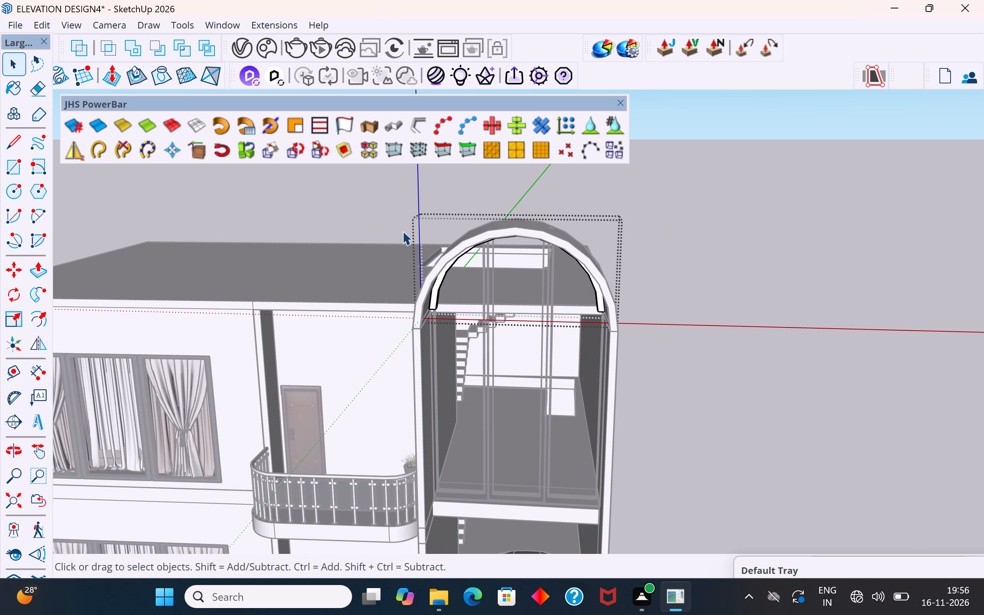
double_click(728, 264)
double_click(706, 351)
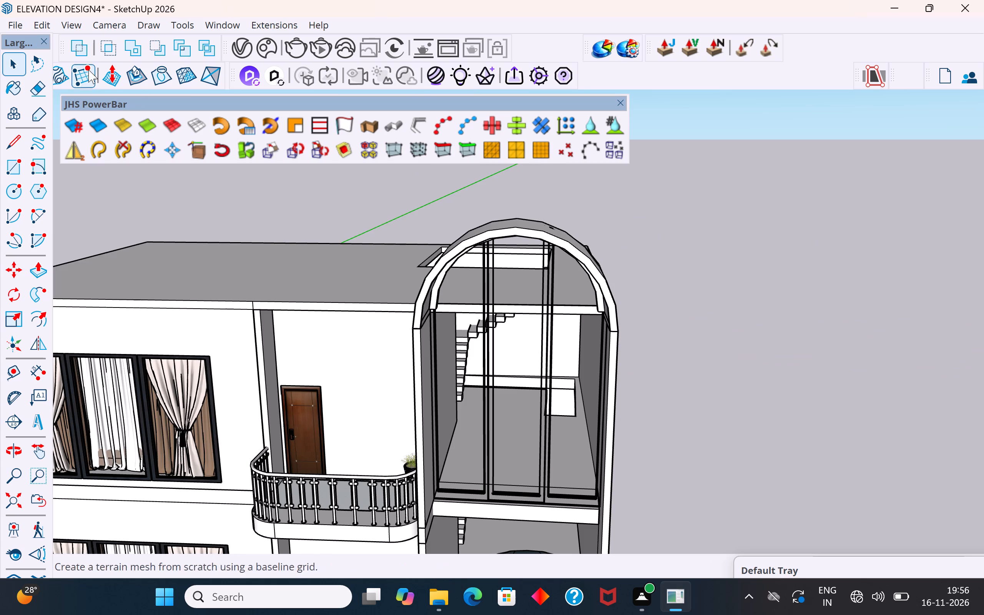
Unhide all hidden objects and check the bay opening by selecting what lies behind the window frame.
left_click(40, 27)
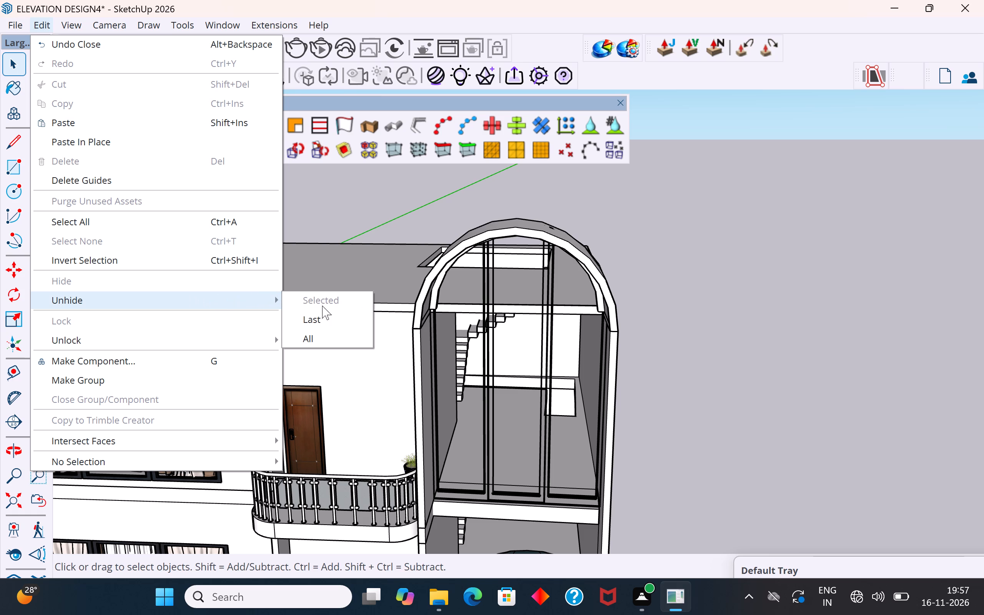
left_click(339, 340)
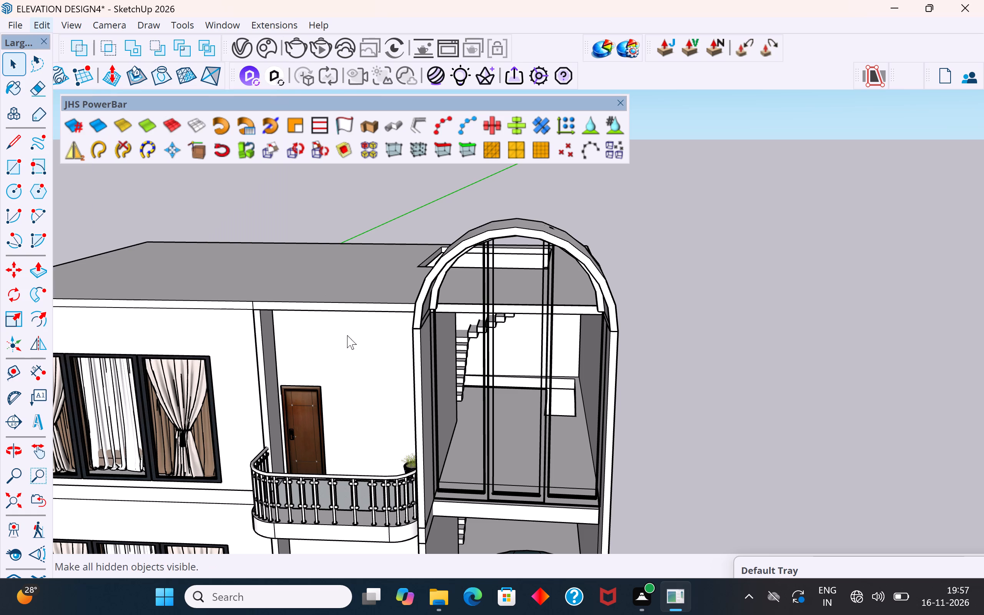
left_click(697, 245)
left_click(530, 338)
left_click(512, 440)
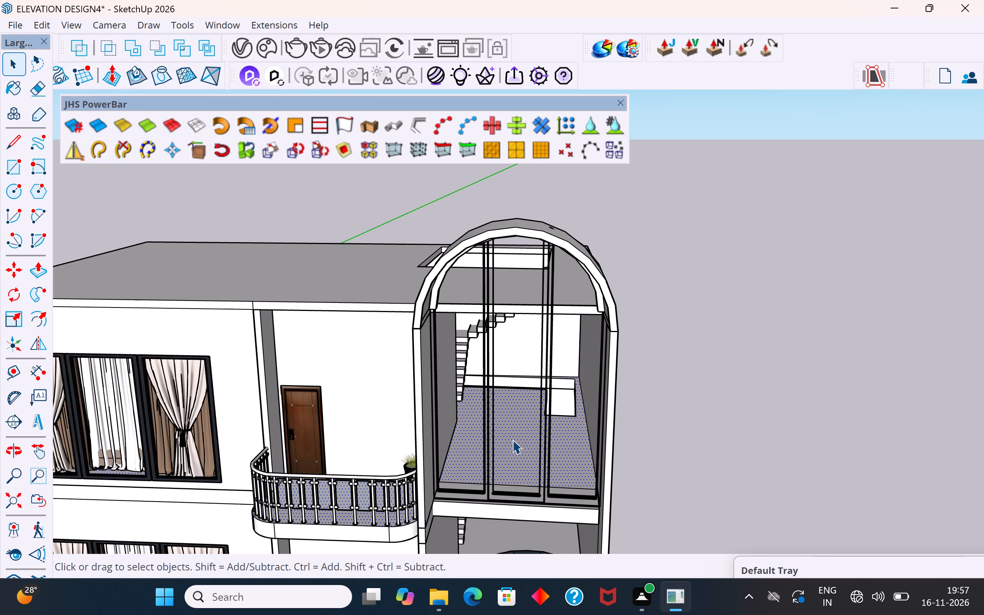
Select the roof face seen through the arch and unhide all hidden objects once more.
middle_click_drag(547, 277, 368, 288)
scroll(368, 323, "up", 3)
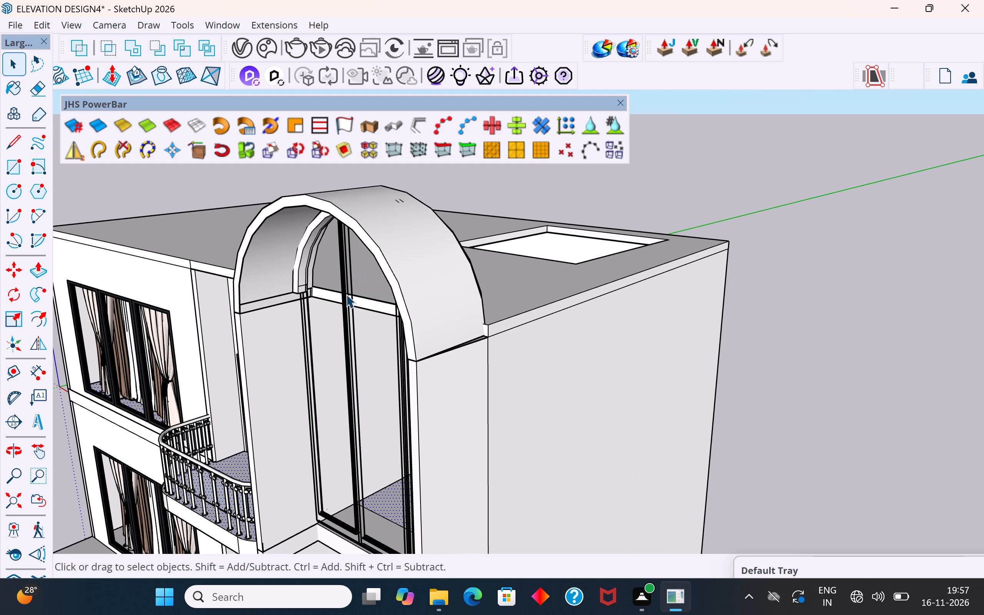
left_click(356, 254)
left_click(40, 22)
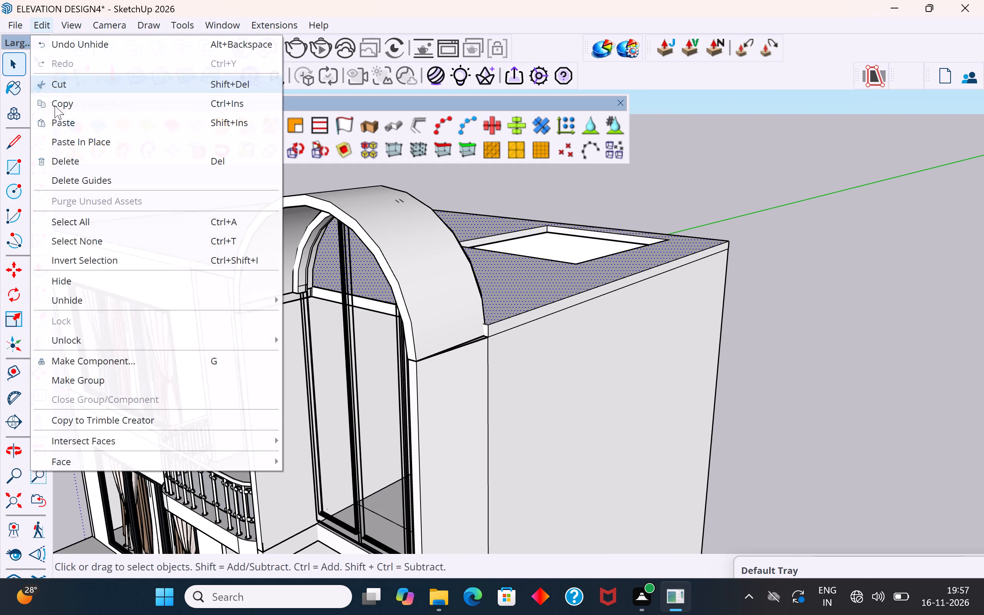
left_click(315, 332)
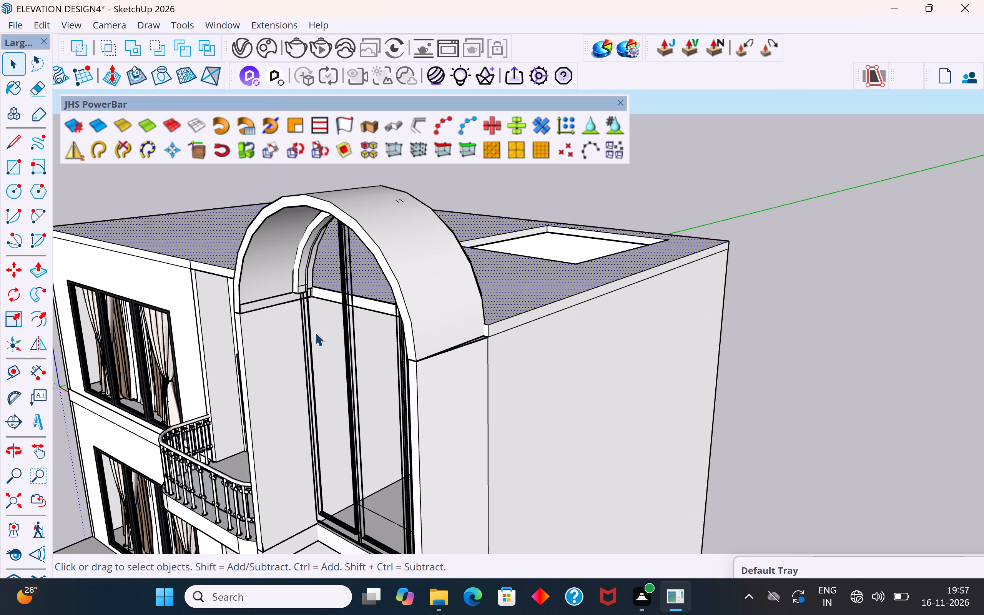
Check the bay's side wall behind the window frame by selecting it and opening its group, and close the group.
left_click(356, 332)
left_click(366, 332)
scroll(363, 332, "up", 1)
left_click(374, 360)
middle_click_drag(364, 296, 466, 260)
scroll(469, 256, "up", 4)
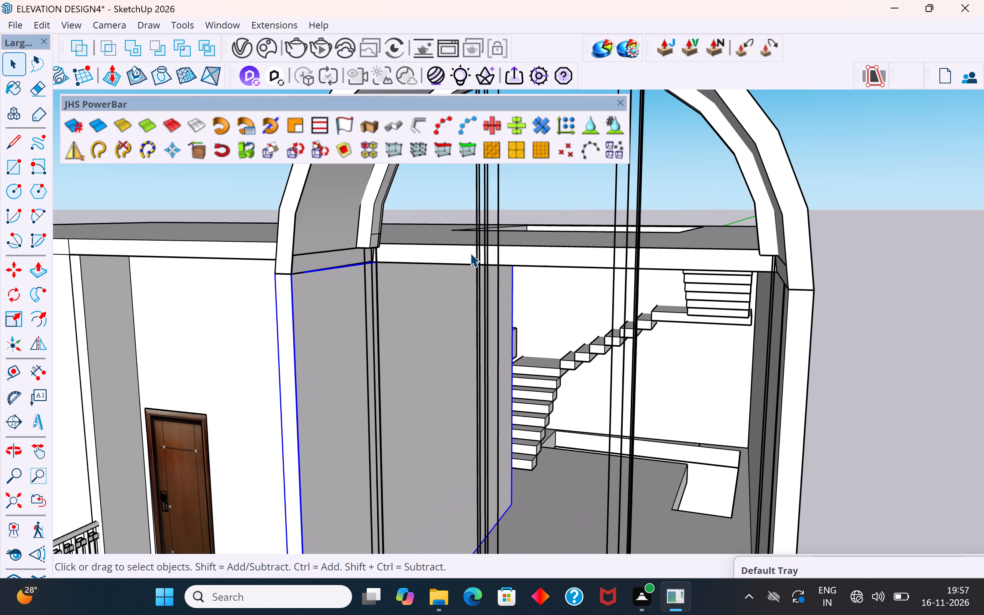
left_click(392, 276)
double_click(415, 293)
double_click(417, 294)
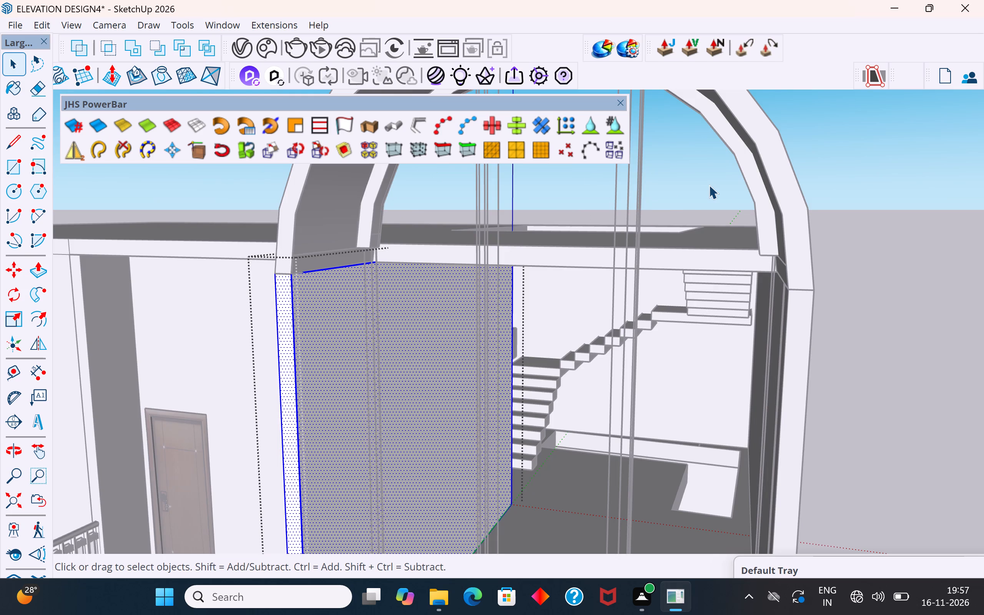
triple_click(709, 185)
double_click(709, 185)
Examine the foot of the window frame by selecting the floor and side wall seen through its panes, and clear the selection.
scroll(459, 376, "down", 12)
middle_click_drag(465, 376, 410, 489)
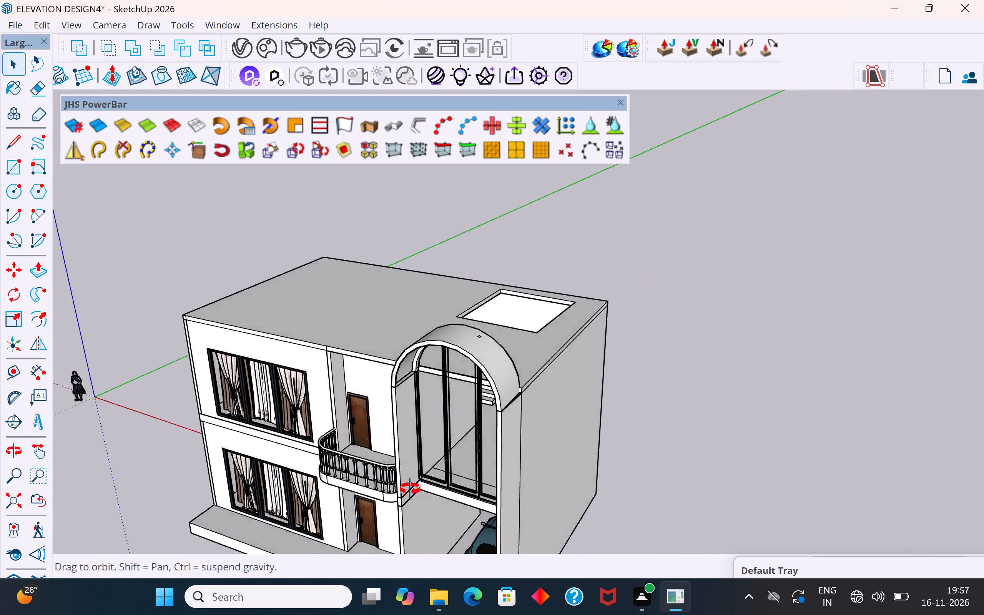
middle_click_drag(410, 489, 409, 526)
scroll(428, 508, "up", 9)
scroll(443, 481, "up", 9)
left_click(445, 415)
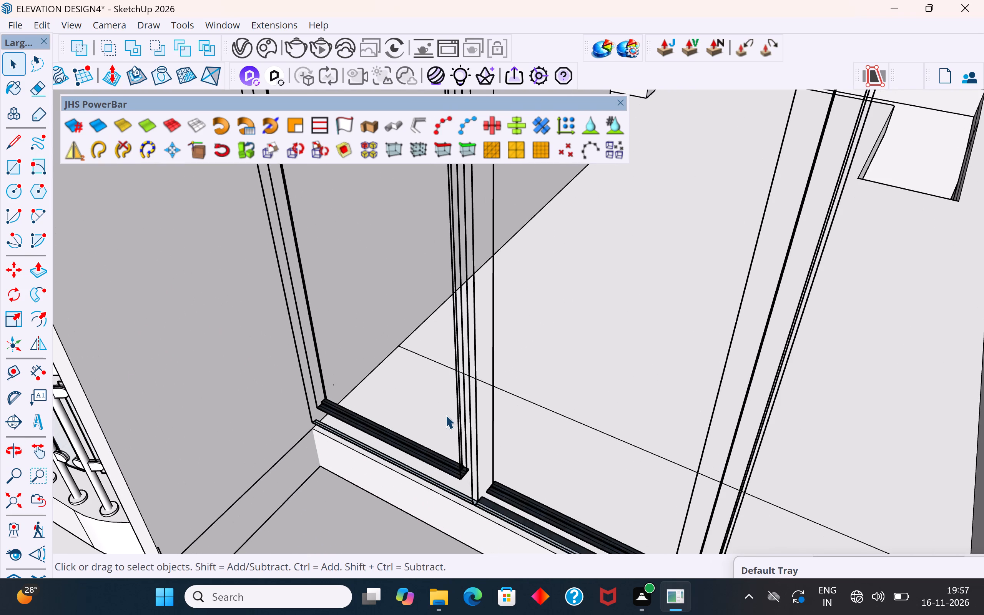
left_click(571, 360)
left_click(40, 22)
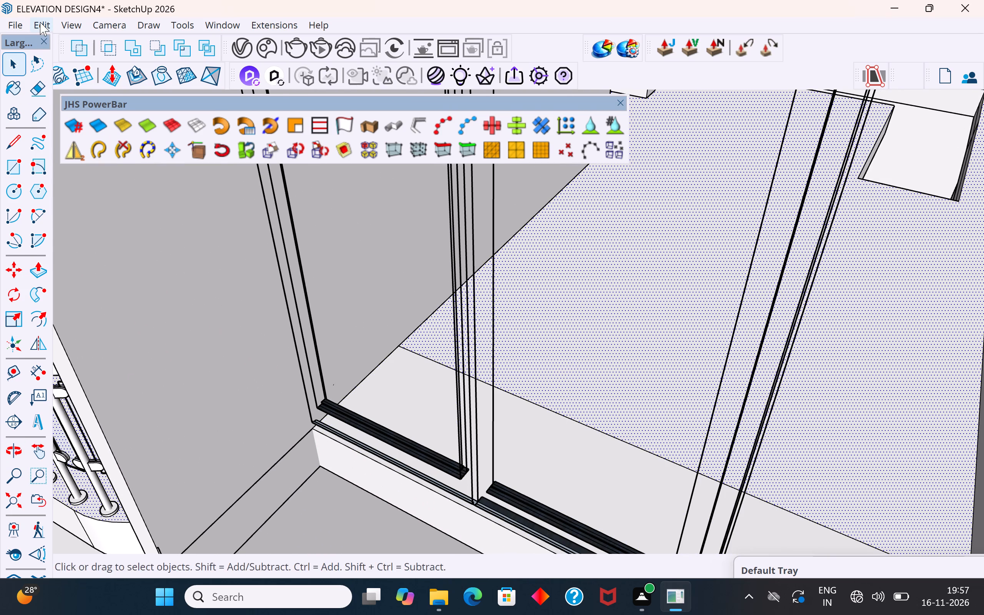
scroll(363, 371, "down", 8)
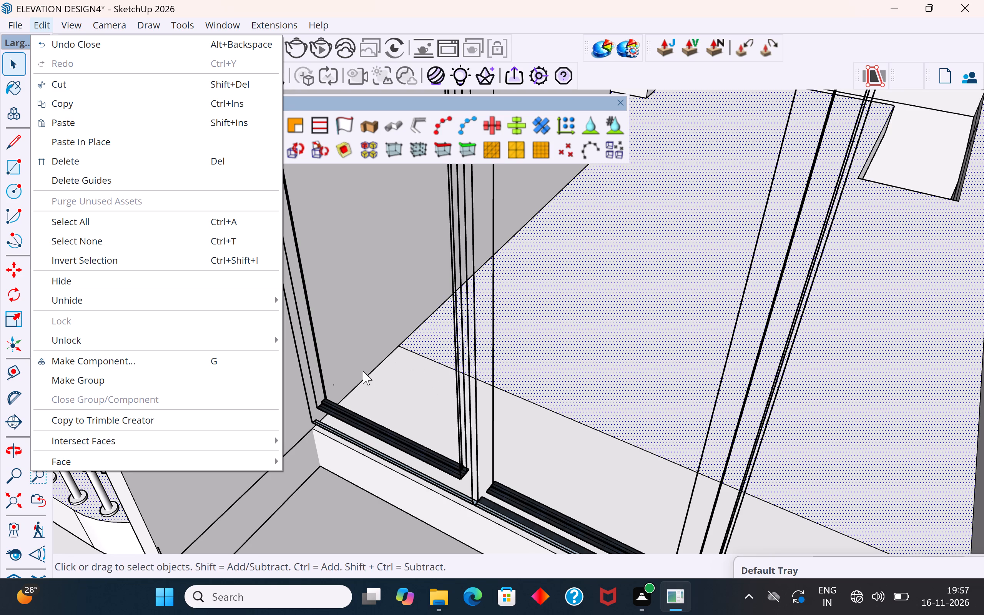
left_click(400, 324)
scroll(356, 336, "down", 12)
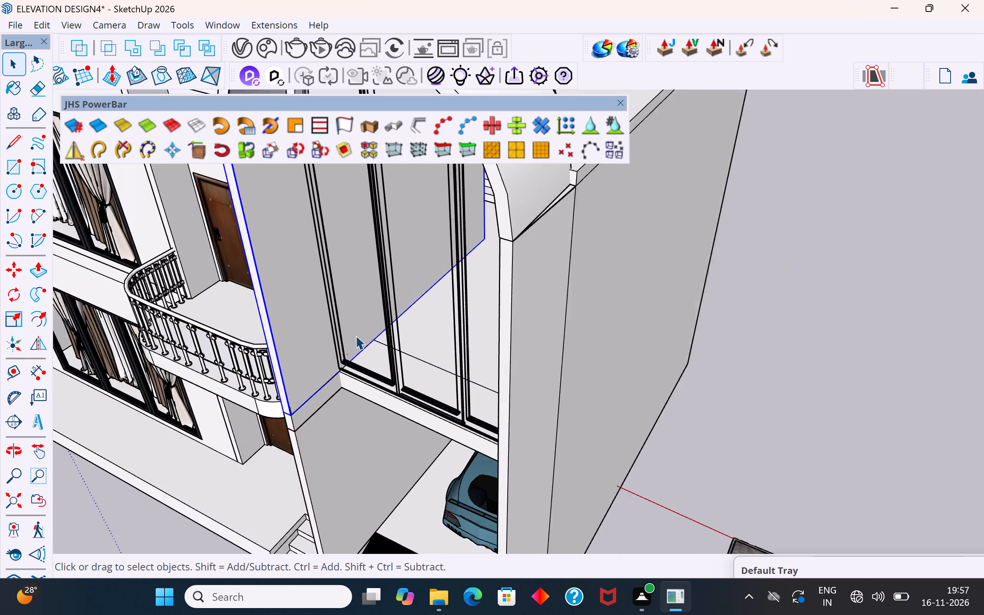
scroll(356, 336, "down", 2)
left_click(708, 439)
Undo the recent edits to the thin arch under the canopy and exit its group.
key("ctrl+z")
key("ctrl+z")
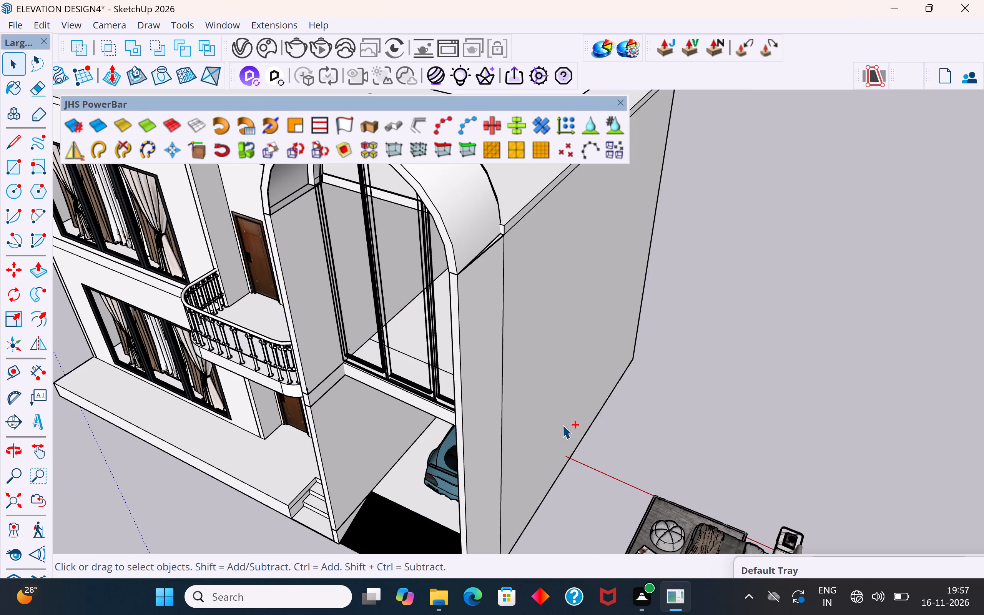
key("ctrl+z")
key("ctrl+z")
key("ctrl+z")
key("ctrl+z")
key("ctrl+z")
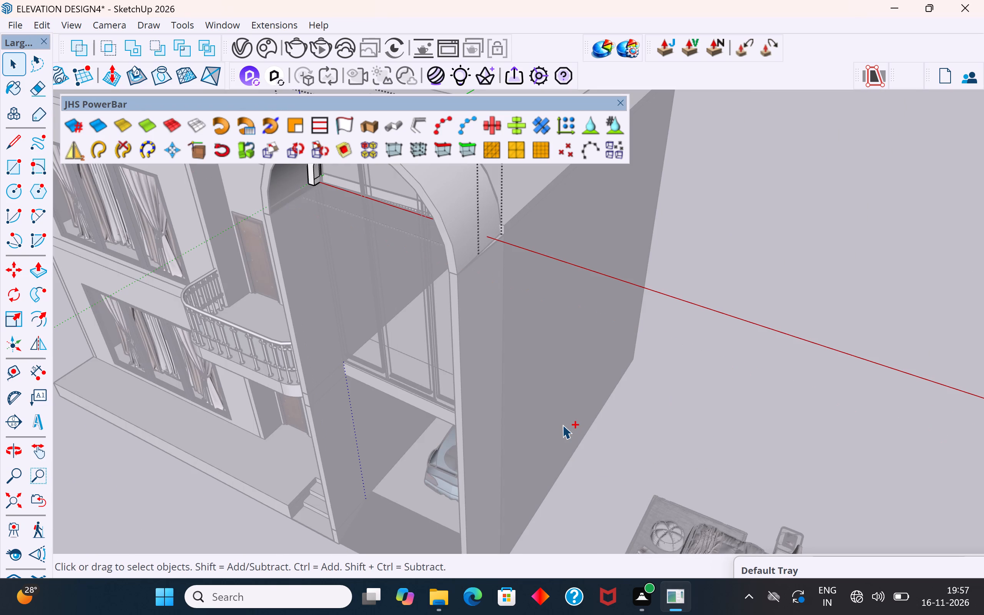
key("ctrl+z")
key("ctrl+z")
key("ctrl+z")
left_click(579, 416)
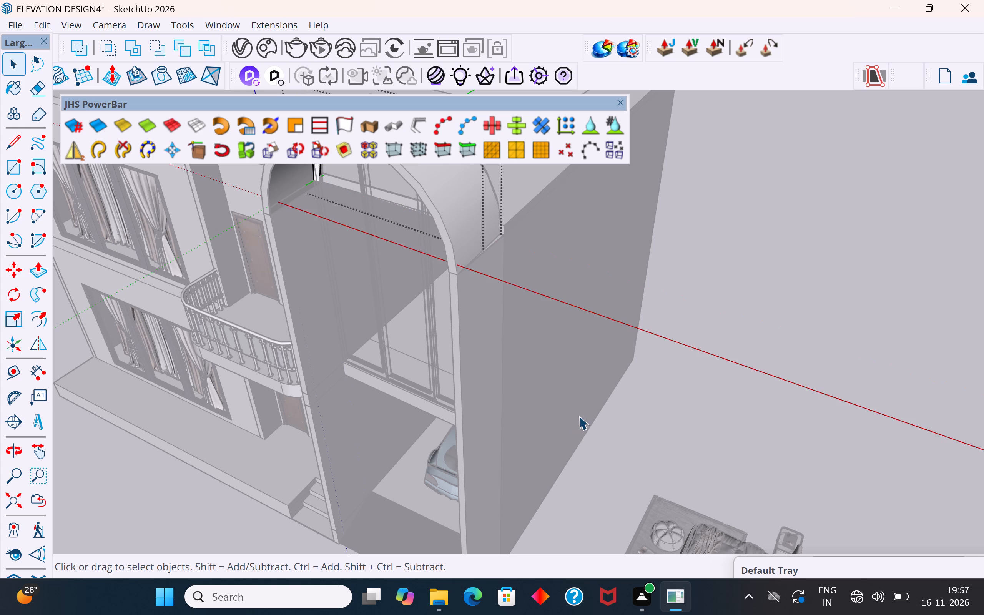
Check the bay opening by selecting the side wall and the rear wall seen behind the window frame.
left_click(400, 323)
left_click(624, 378)
left_click(400, 292)
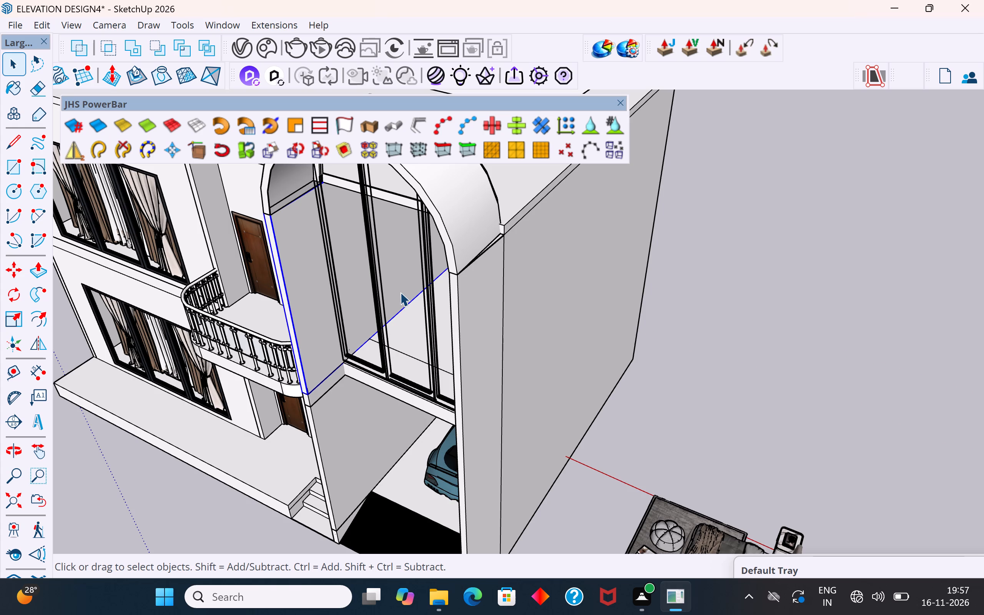
middle_click_drag(444, 302, 593, 203)
triple_click(501, 222)
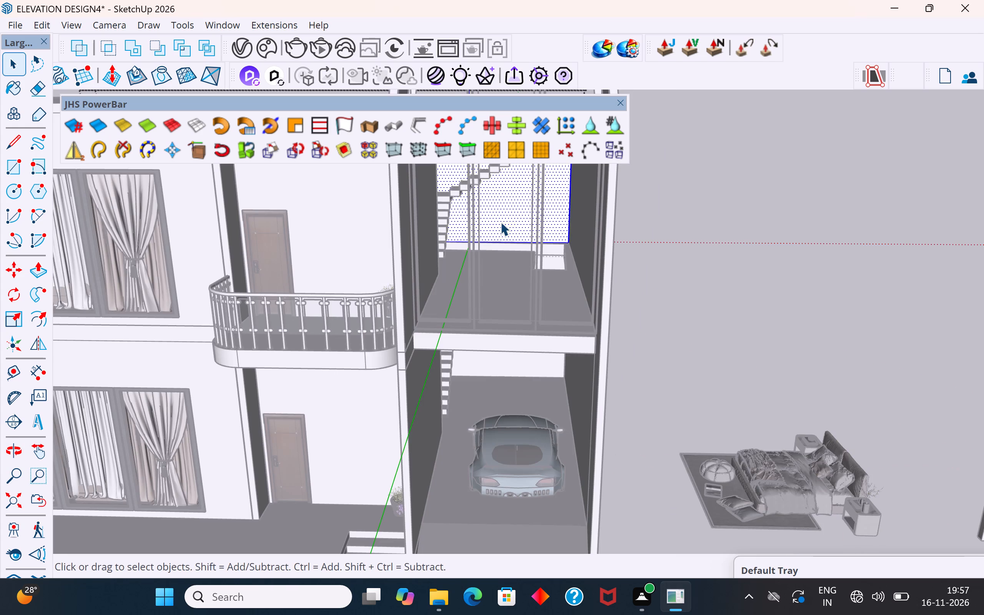
scroll(485, 335, "down", 5)
middle_click_drag(507, 302, 474, 368)
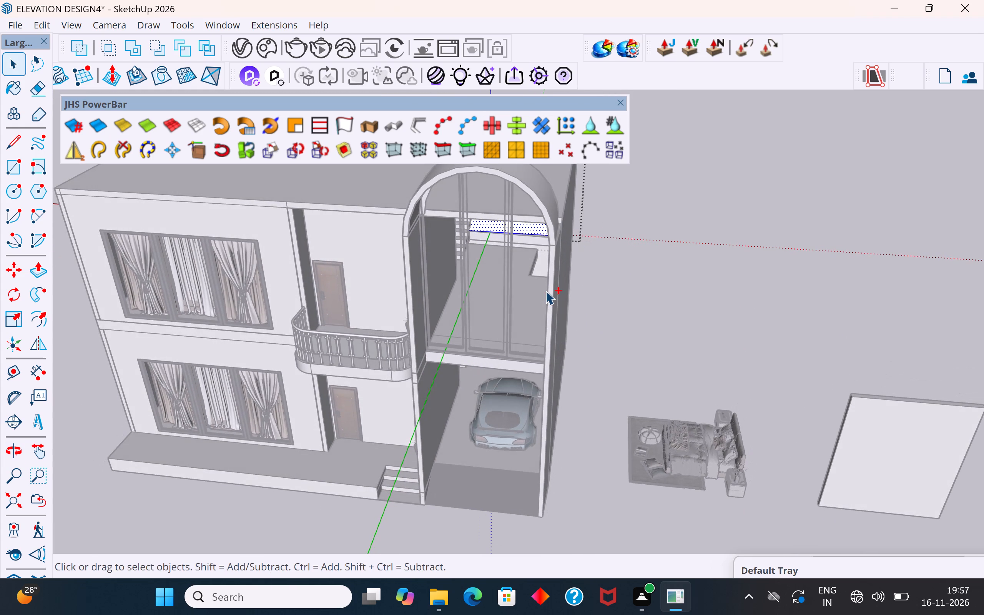
Undo further back through the earlier edits to the thin arch and the bay's window, and exit the open group.
key("ctrl+z")
key("ctrl+z")
key("ctrl+z")
key("ctrl+z")
key("ctrl+z")
key("ctrl+z")
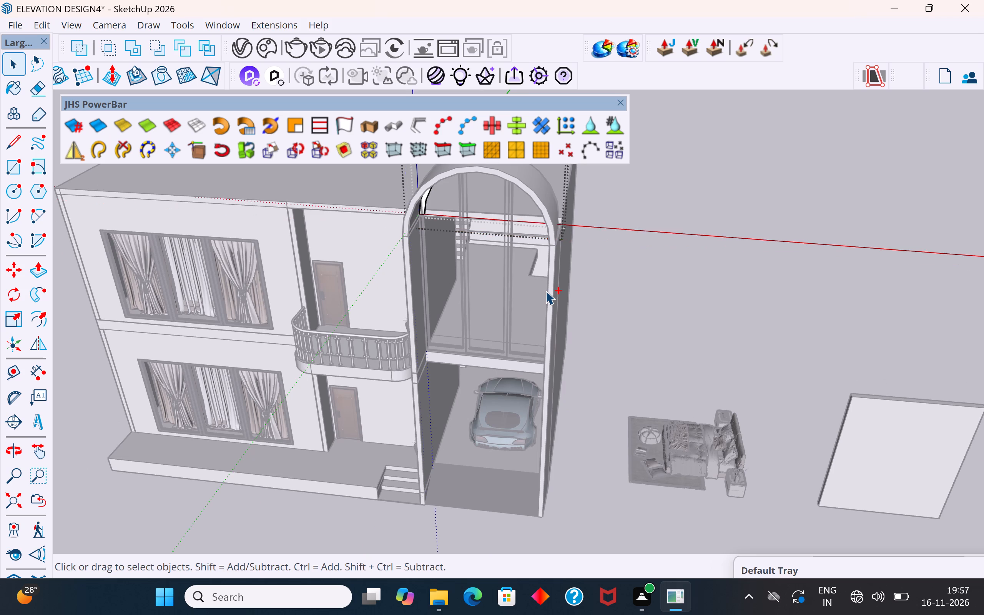
key("ctrl+z")
key("ctrl+z")
key("ctrl+z")
key("ctrl+z")
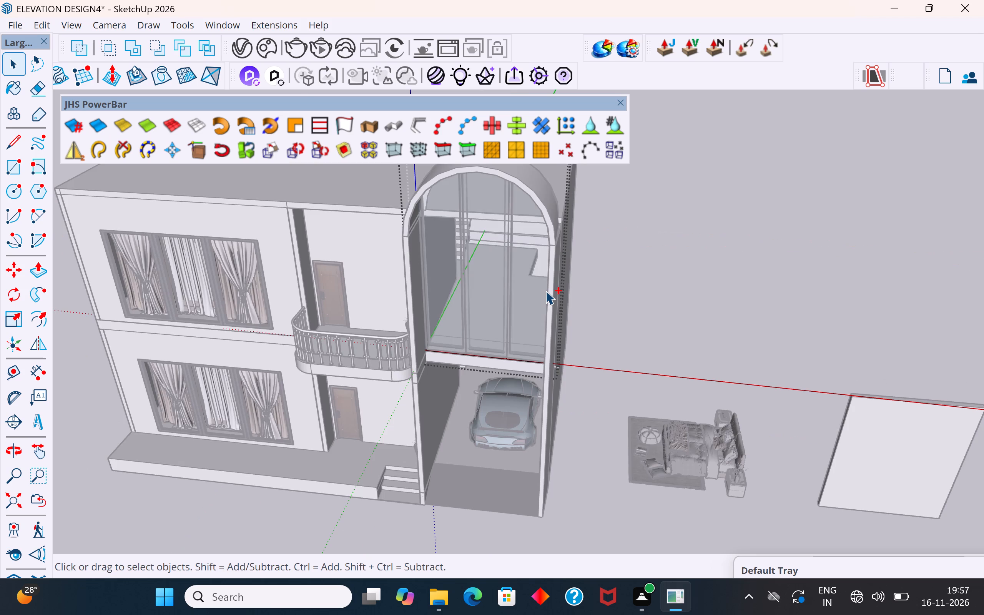
left_click(693, 345)
Hide the group spanning the arched window opening.
left_click(508, 279)
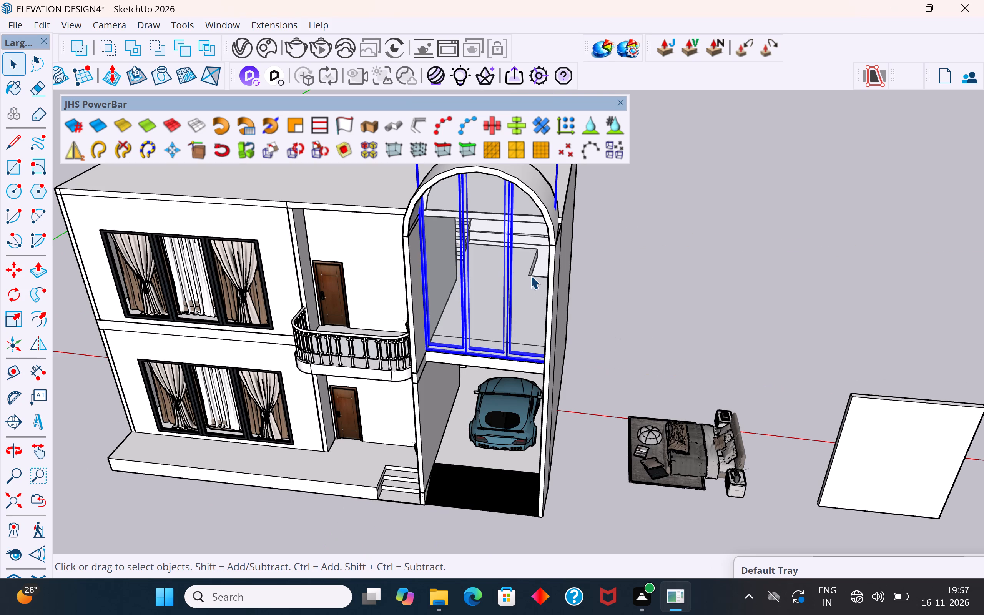
right_click(495, 286)
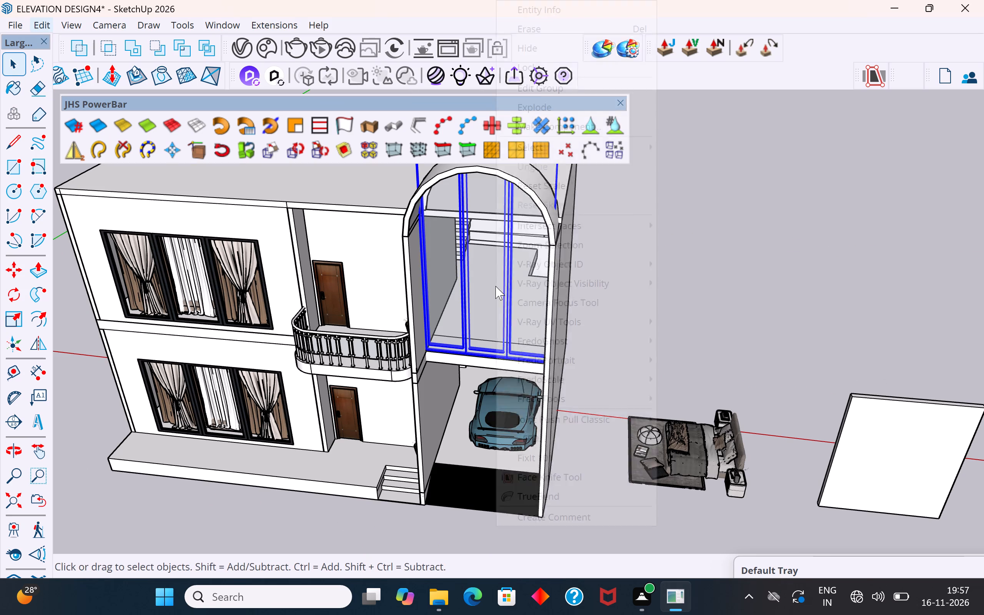
left_click(552, 50)
left_click(608, 298)
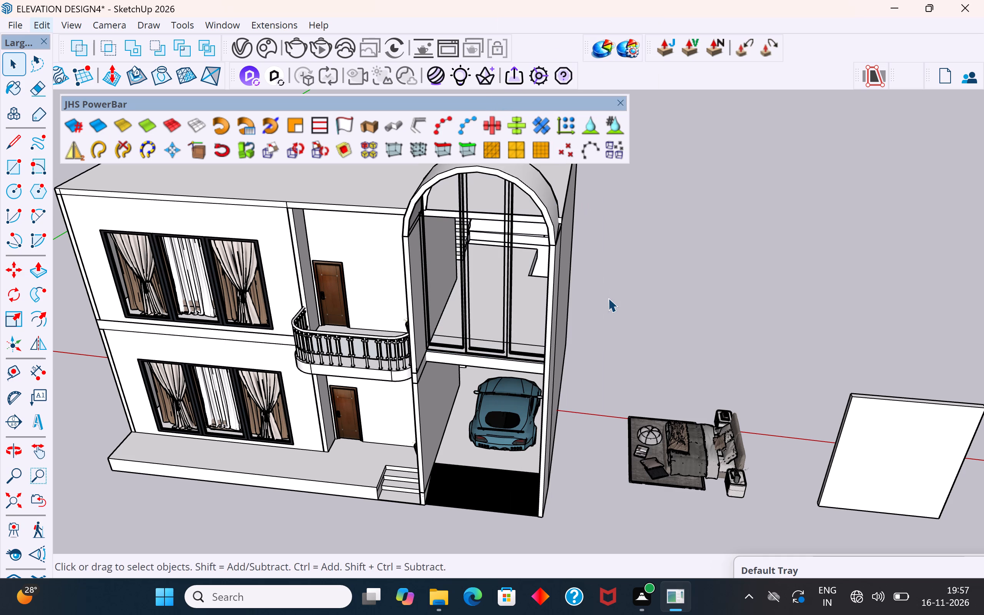
Move the thin arch forward from its foot corner along the canopy's inner side, in front of the window frame's bars.
scroll(499, 248, "up", 1)
scroll(458, 230, "down", 4)
middle_click_drag(459, 308, 373, 166)
scroll(425, 426, "down", 7)
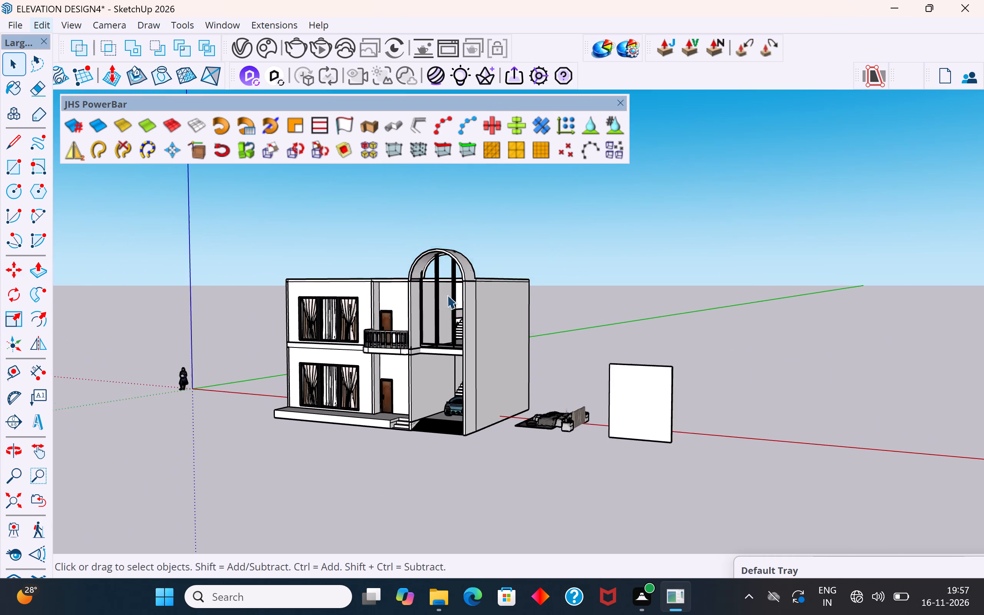
scroll(455, 236, "up", 15)
left_click(400, 284)
scroll(392, 287, "up", 7)
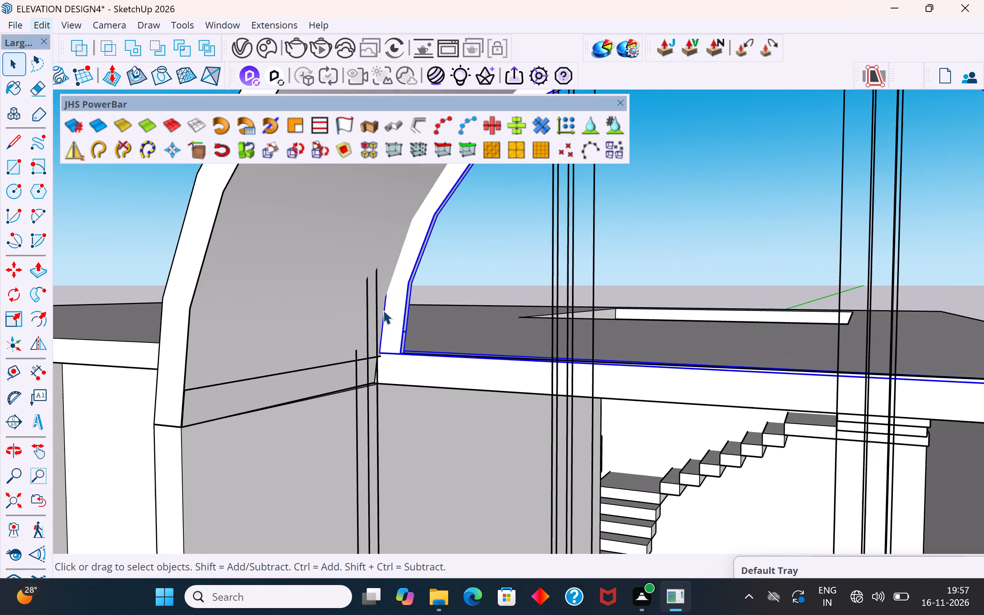
scroll(383, 310, "up", 5)
key("m")
left_click(381, 357)
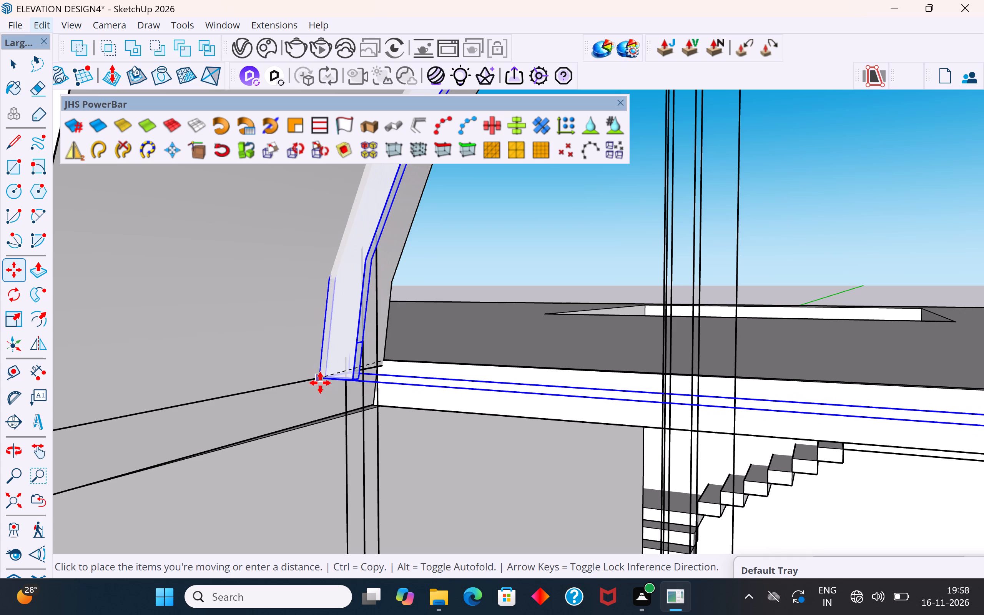
left_click(320, 383)
Move the thin arch slightly back from its foot corner toward the front of the window frame's bars.
middle_click_drag(372, 380, 211, 392)
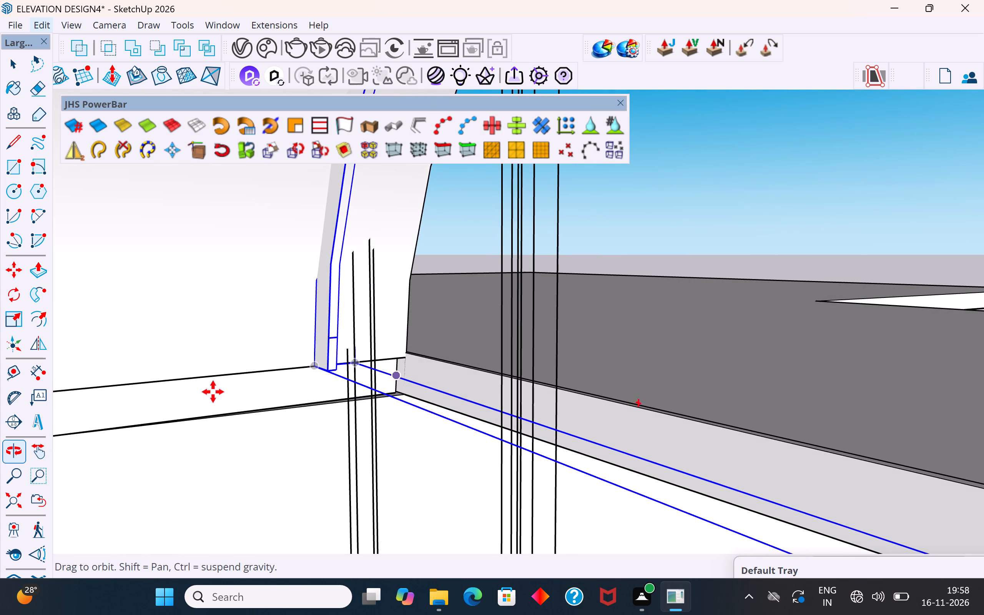
scroll(327, 358, "up", 3)
middle_click_drag(414, 384, 350, 401)
scroll(358, 382, "up", 3)
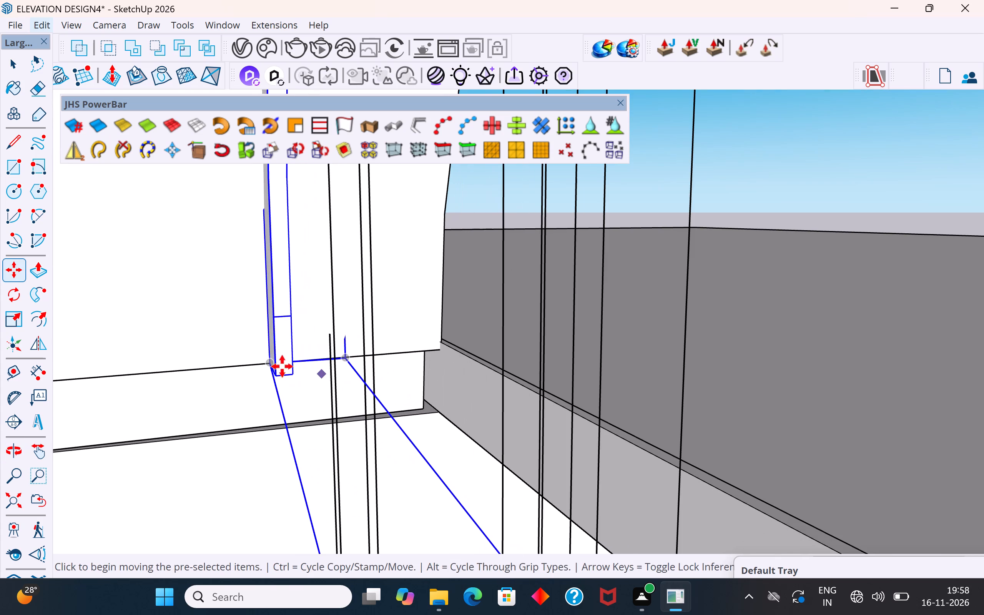
left_click(268, 362)
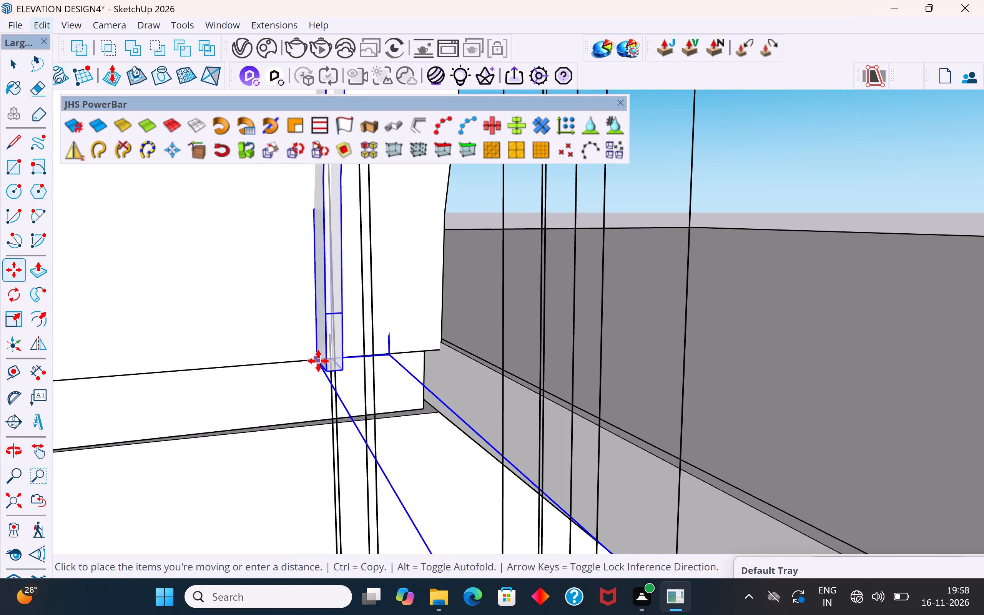
left_click(320, 361)
Open the thin arch's group and Push/Pull its rear face backward at the foot, past the window frame's bars.
middle_click_drag(469, 409, 343, 434)
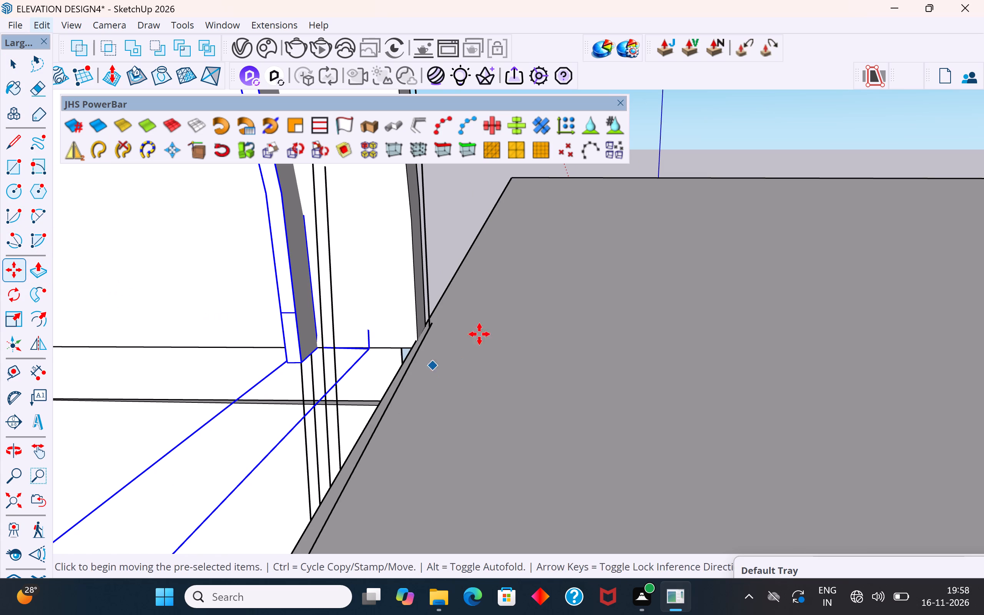
left_click(15, 64)
double_click(311, 336)
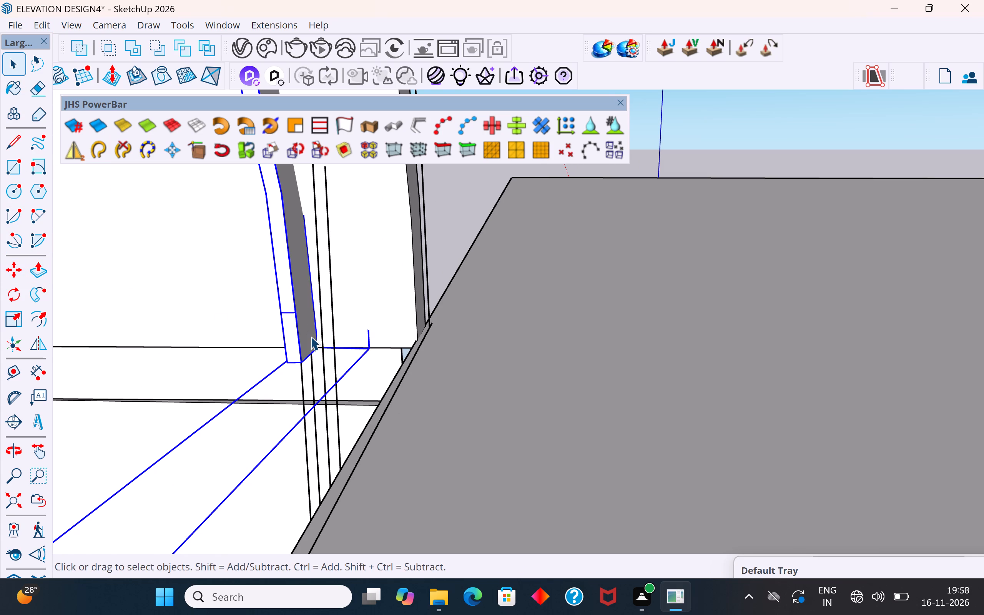
left_click(311, 321)
triple_click(303, 308)
triple_click(303, 307)
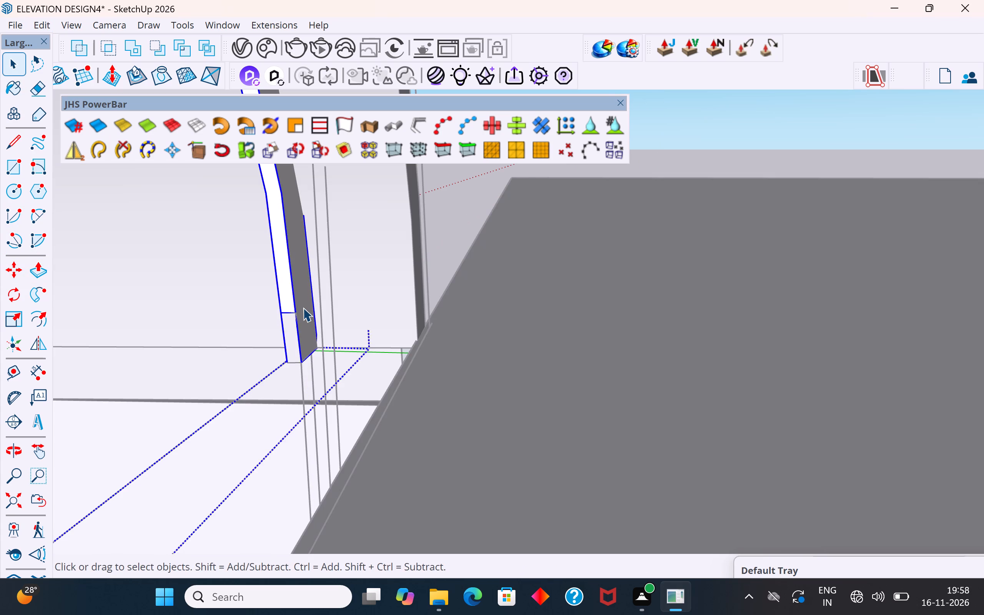
scroll(303, 307, "down", 6)
middle_click_drag(303, 307, 252, 319)
scroll(311, 271, "up", 4)
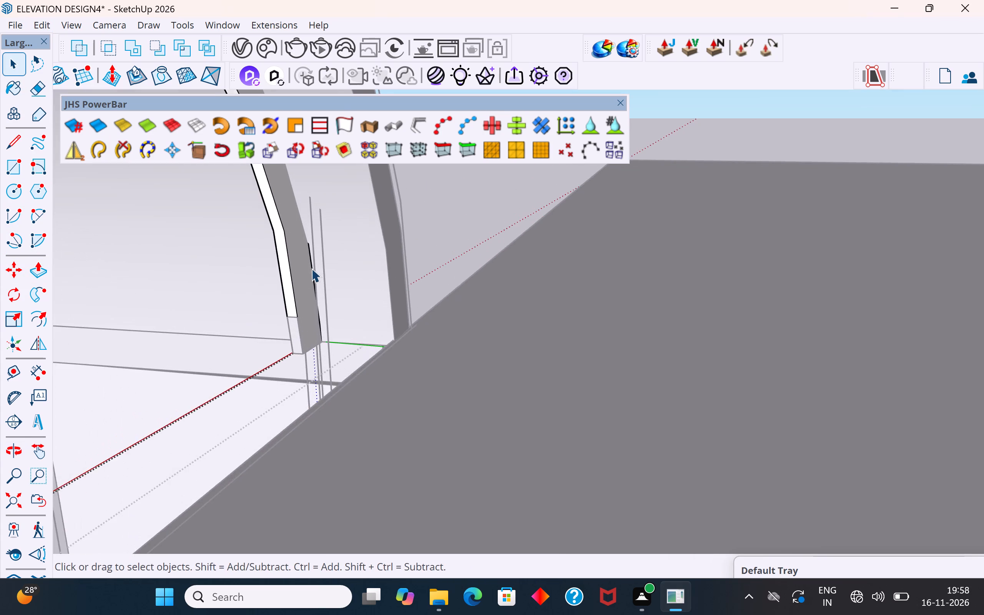
triple_click(291, 248)
left_click(300, 245)
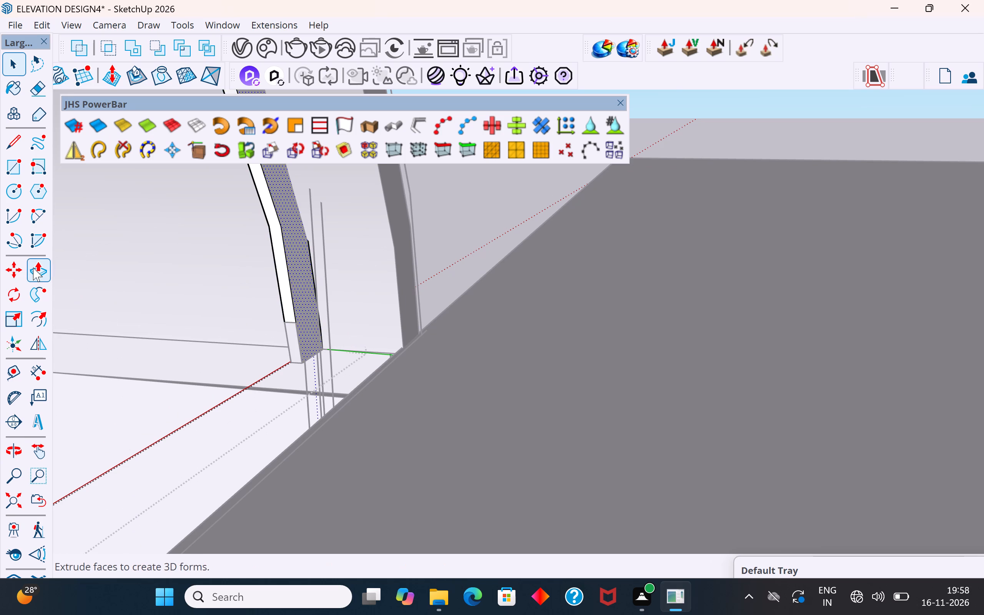
left_click(33, 268)
left_click(322, 344)
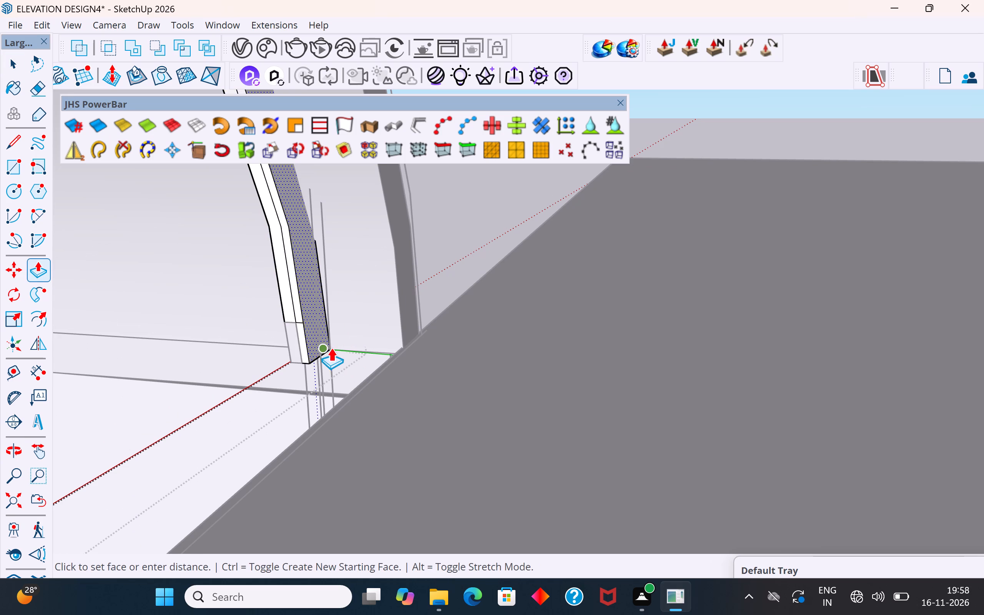
left_click(346, 347)
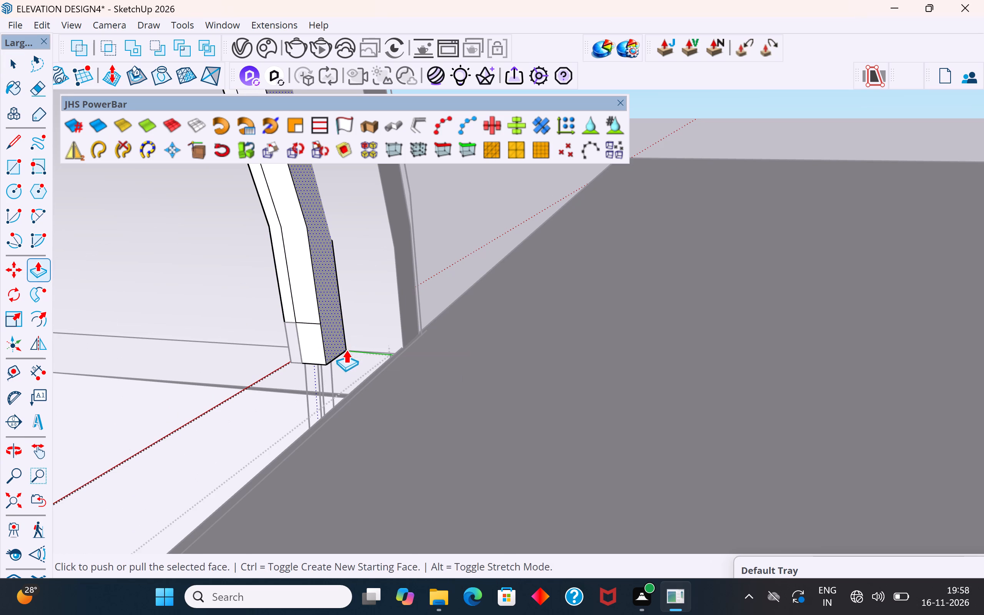
Check the thickened arch against the window frame from the front, and close the group.
scroll(405, 401, "down", 6)
middle_click_drag(411, 399, 668, 370)
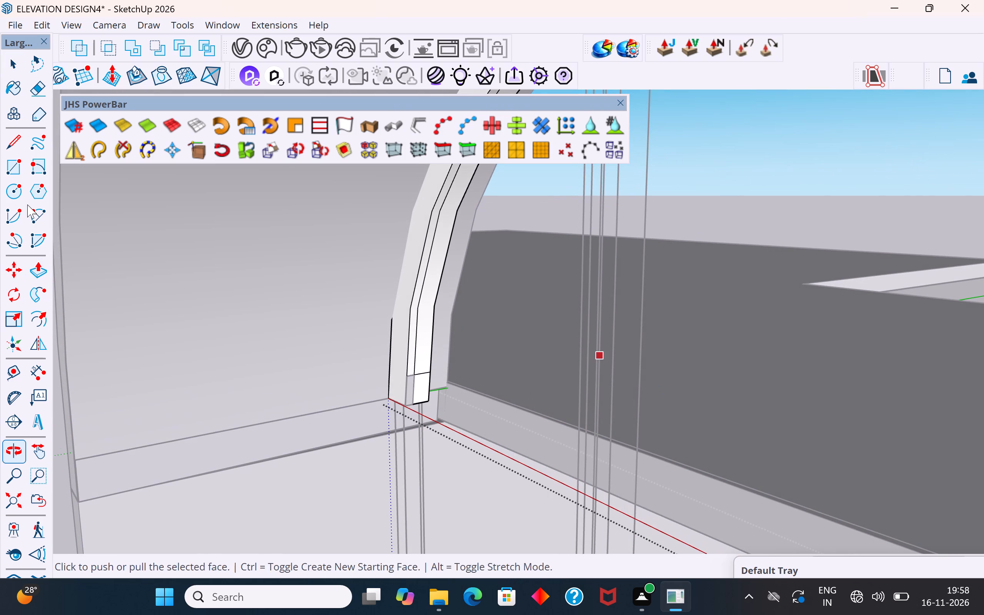
left_click(15, 59)
scroll(321, 289, "down", 11)
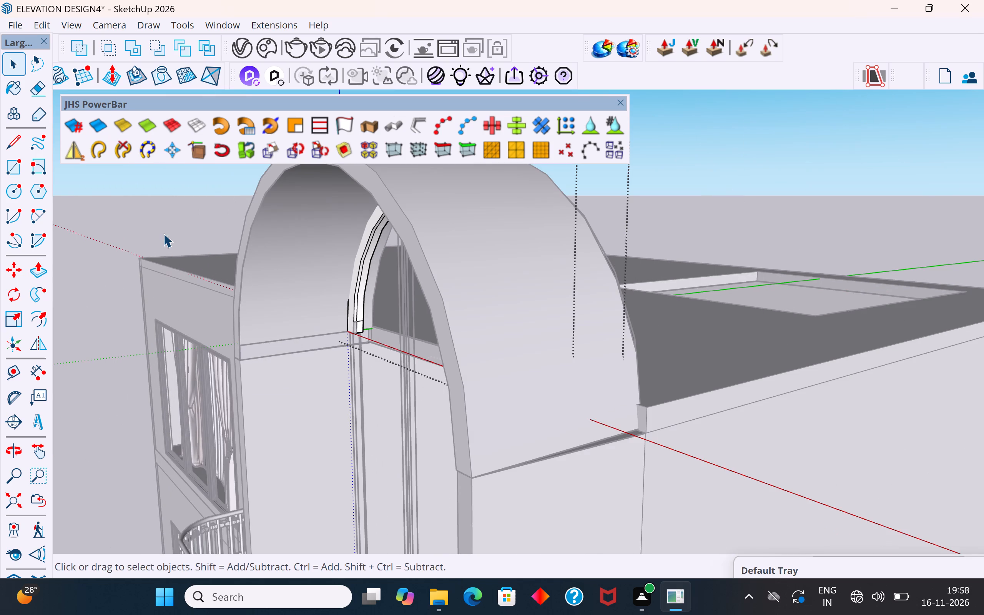
left_click(163, 233)
double_click(182, 229)
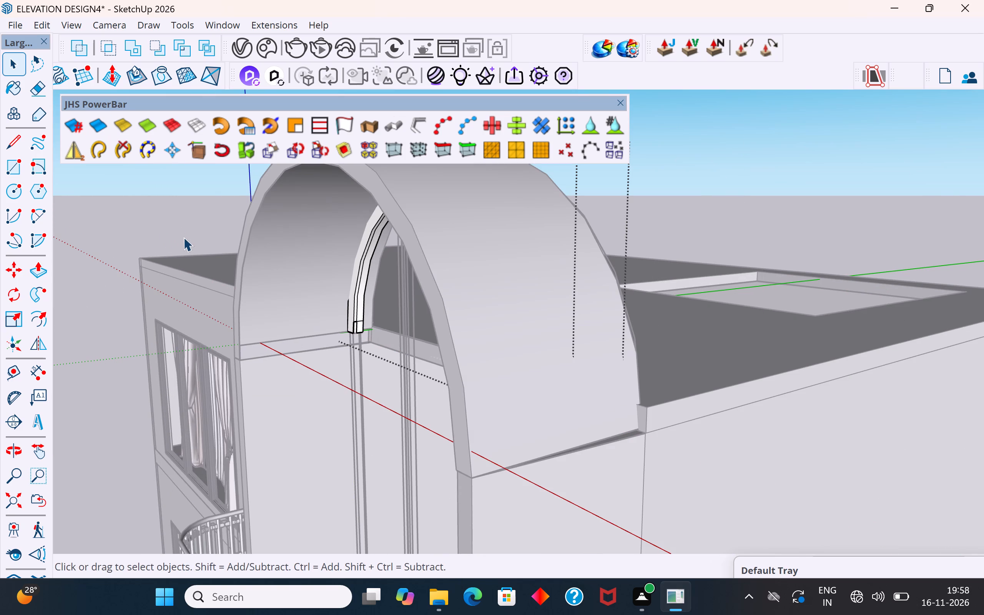
double_click(164, 214)
left_click(711, 233)
scroll(640, 318, "down", 6)
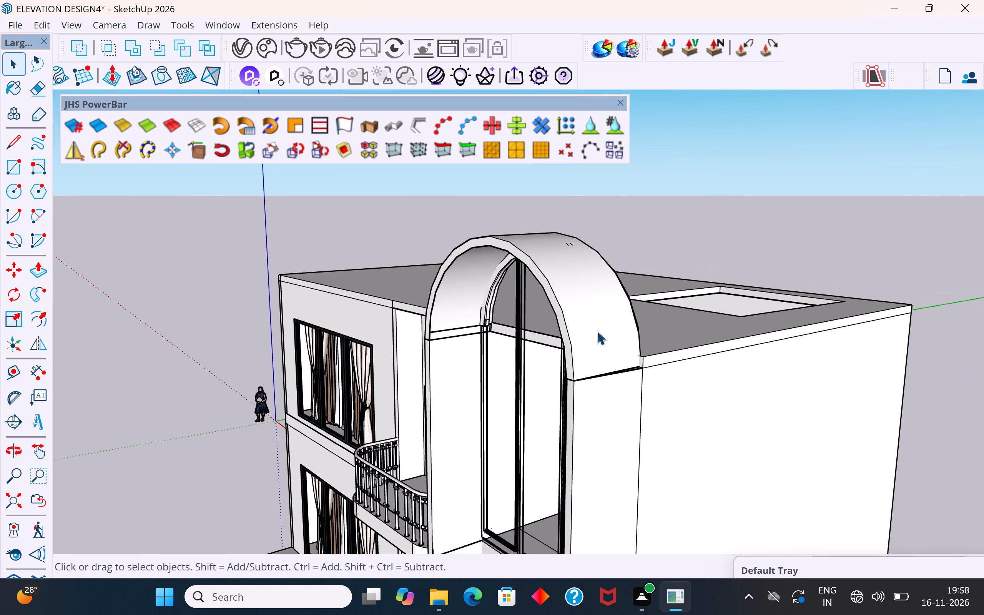
Unhide the hidden glass in the arched window bay.
left_click(45, 25)
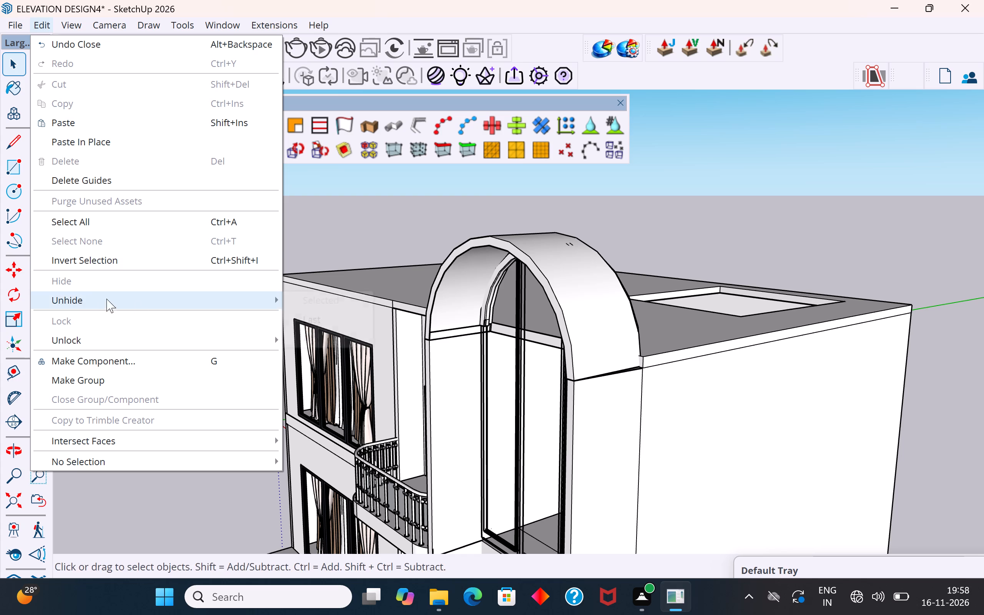
left_click(307, 341)
left_click(385, 213)
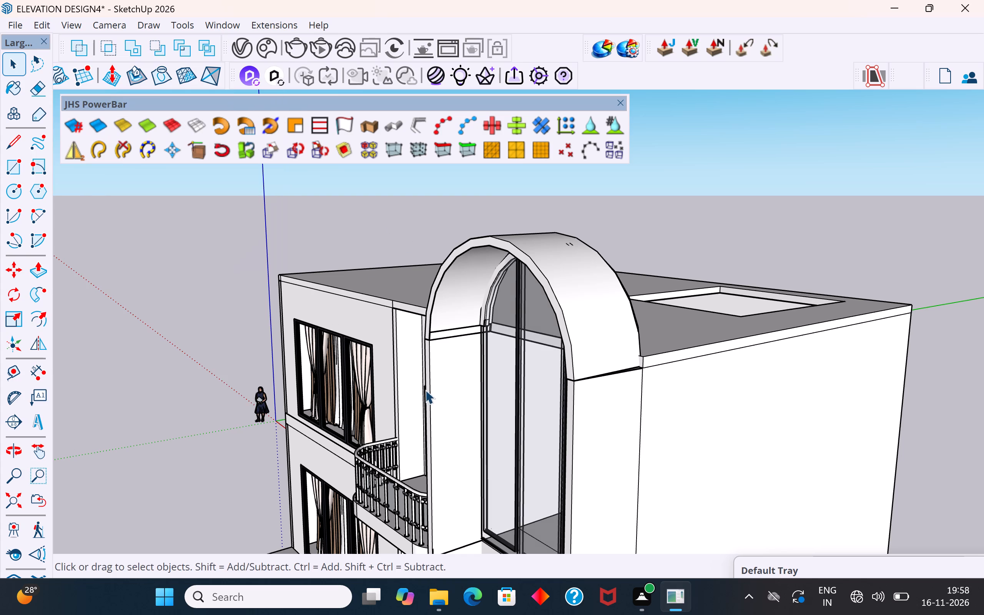
Examine the whole house from the front, including the glazed arched bay and its canopy.
middle_click_drag(425, 391, 612, 424)
scroll(499, 369, "down", 5)
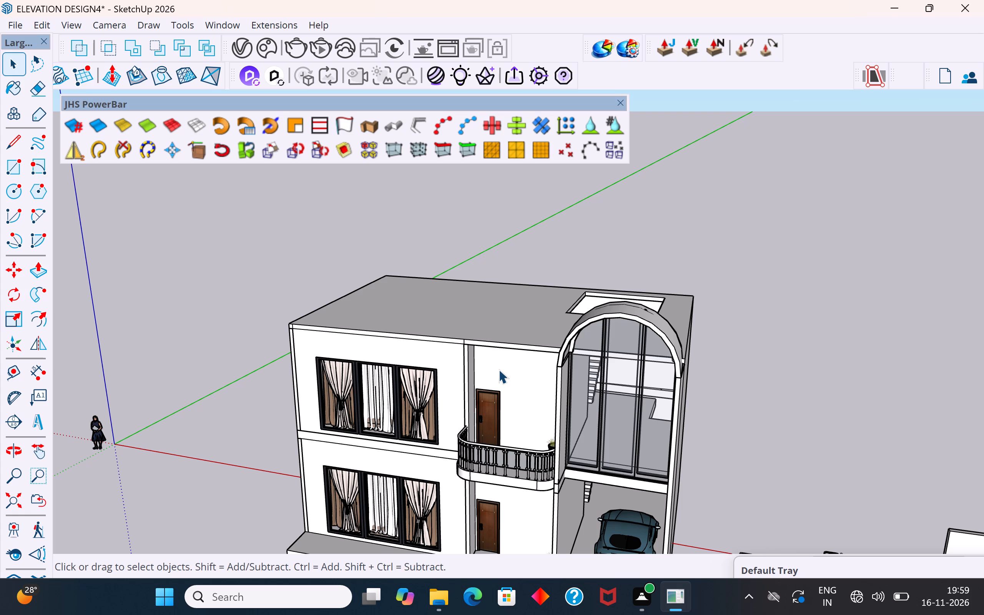
scroll(501, 456, "down", 4)
scroll(283, 250, "down", 4)
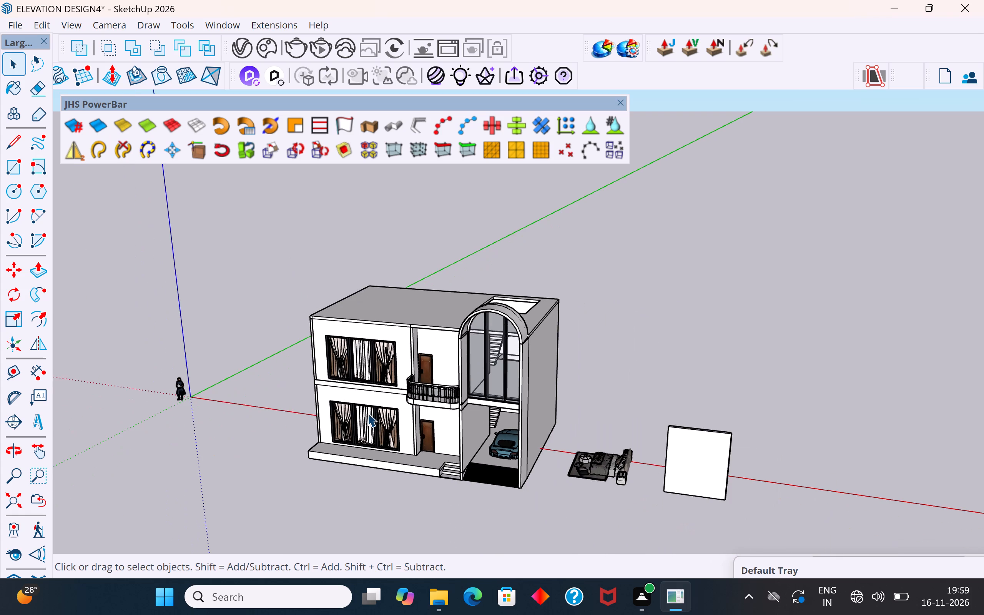
middle_click_drag(429, 520, 477, 543)
scroll(477, 469, "up", 4)
middle_click_drag(484, 450, 464, 317)
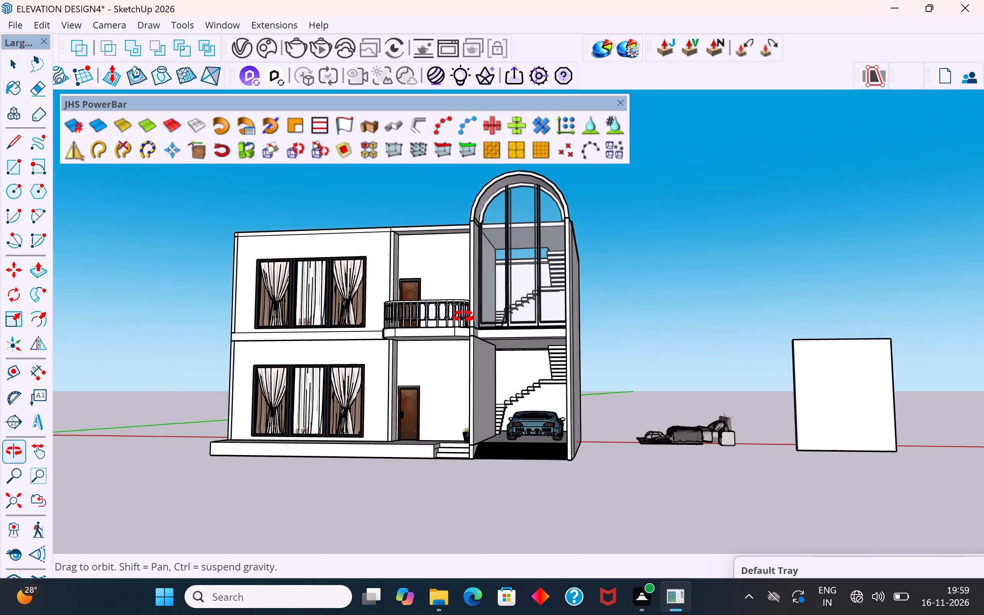
middle_click_drag(464, 317, 454, 398)
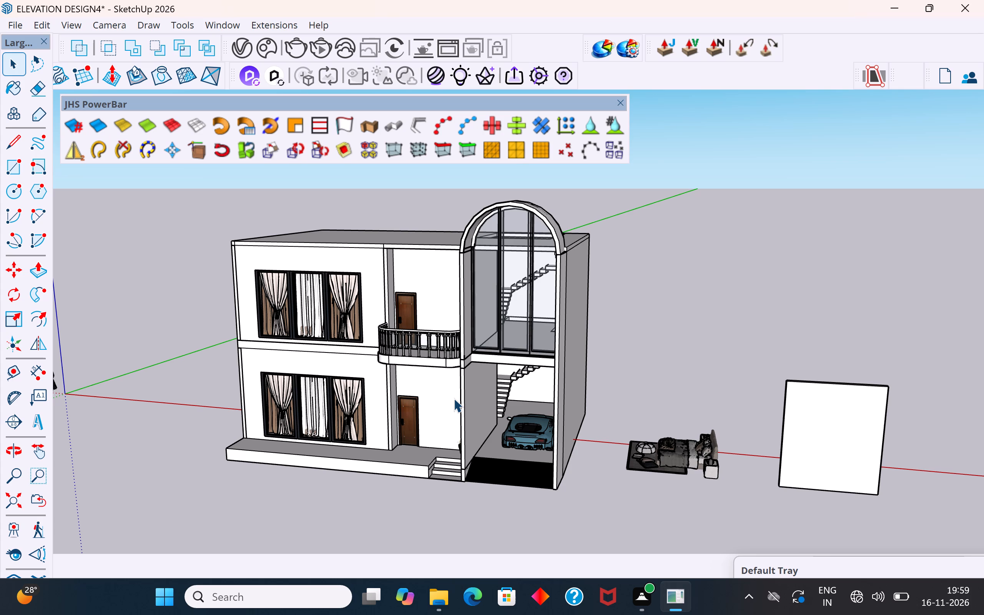
scroll(508, 132, "down", 4)
scroll(482, 276, "down", 4)
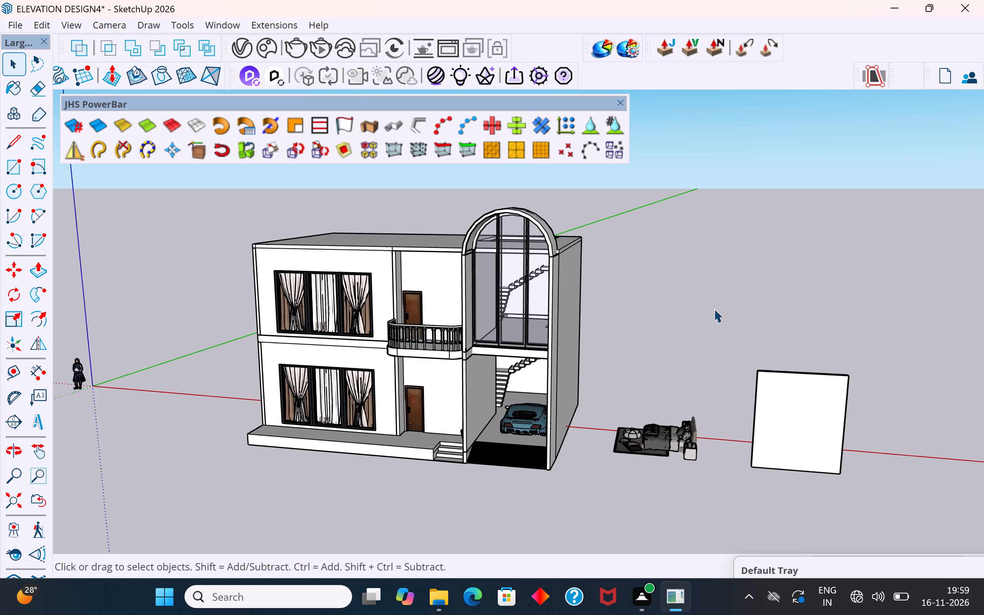
left_click(714, 309)
scroll(597, 367, "down", 4)
middle_click_drag(572, 376, 681, 389)
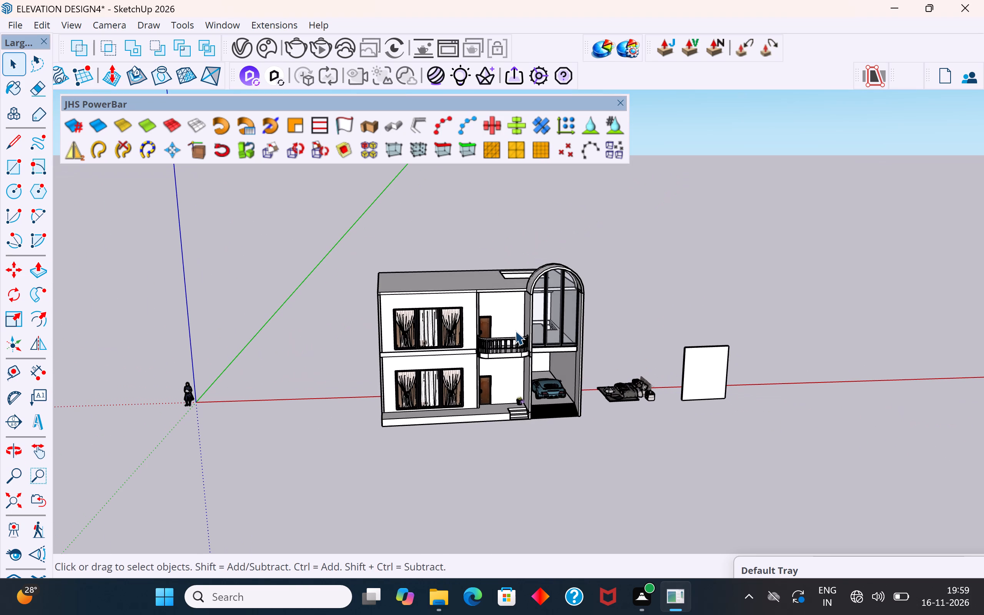
Examine the roof slab's front corner and the narrow edge band above the upper windows.
scroll(416, 306, "up", 2)
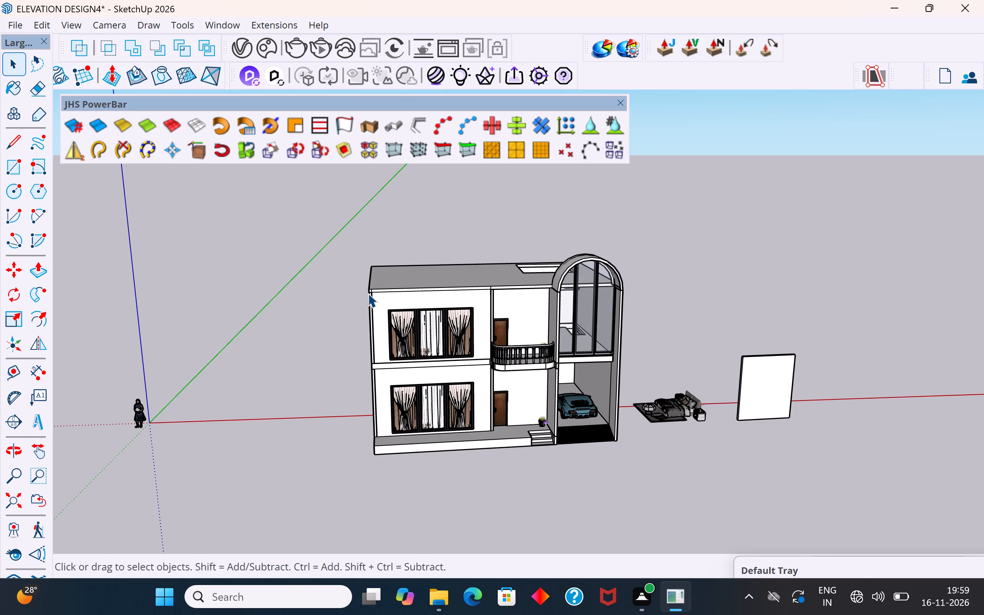
scroll(368, 291, "up", 5)
middle_click_drag(368, 291, 388, 296)
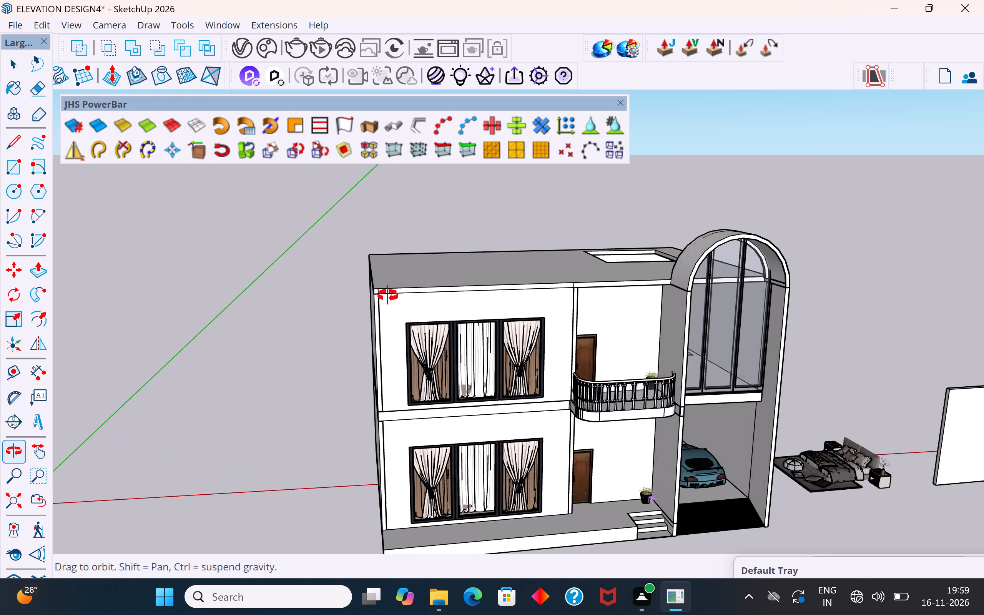
middle_click_drag(388, 296, 643, 347)
scroll(544, 324, "up", 9)
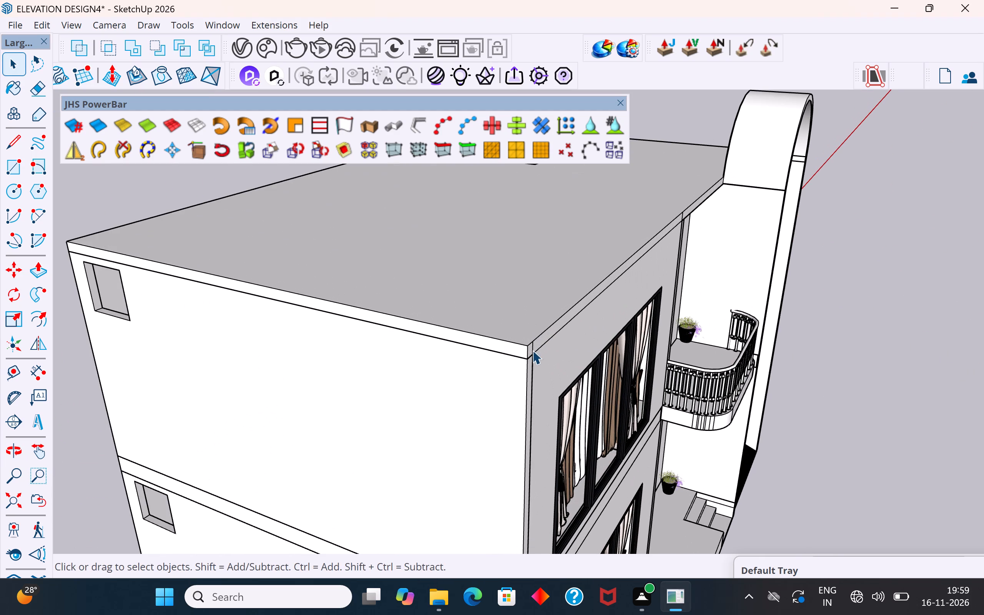
left_click(530, 350)
scroll(529, 350, "up", 5)
left_click(544, 341)
scroll(542, 341, "down", 6)
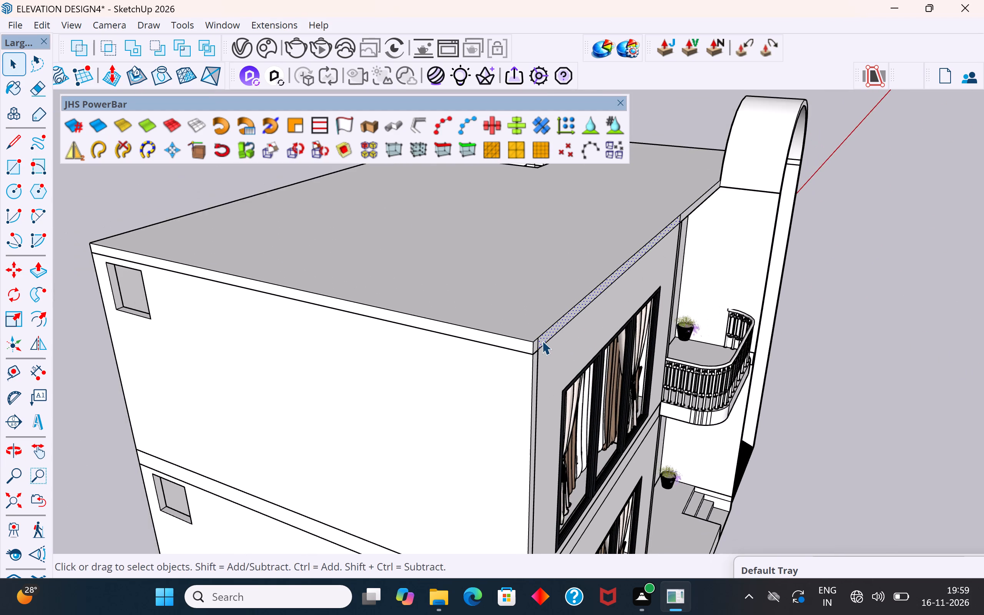
middle_click_drag(552, 304, 308, 290)
scroll(541, 236, "down", 4)
middle_click_drag(555, 237, 409, 180)
scroll(564, 248, "down", 3)
middle_click_drag(565, 248, 622, 279)
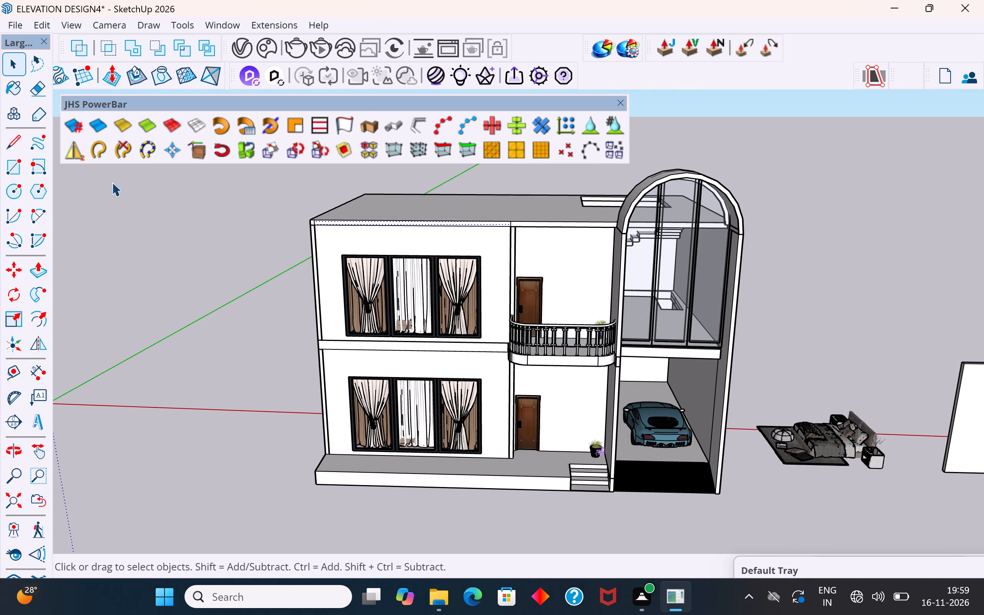
left_click(176, 255)
Push/Pull the main roof's top face upward to deepen the band above the upper-floor windows.
left_click(440, 217)
middle_click(440, 217)
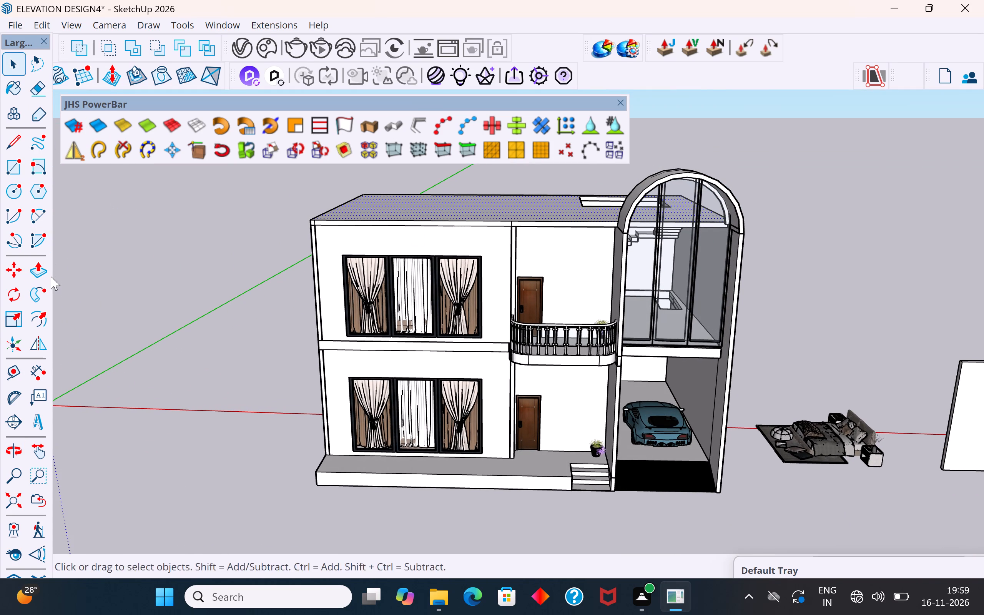
left_click(46, 271)
left_click(452, 204)
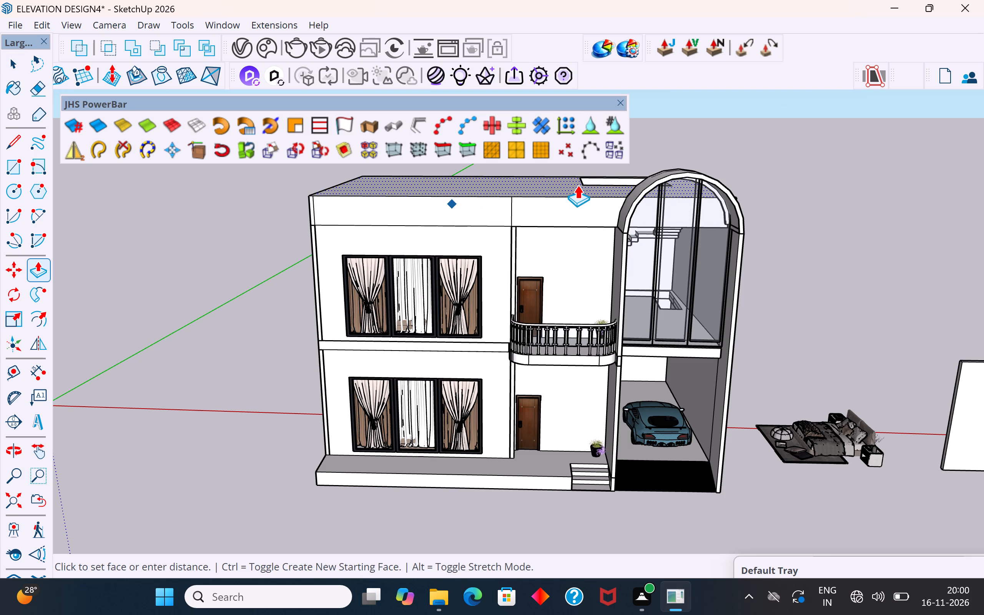
left_click(578, 193)
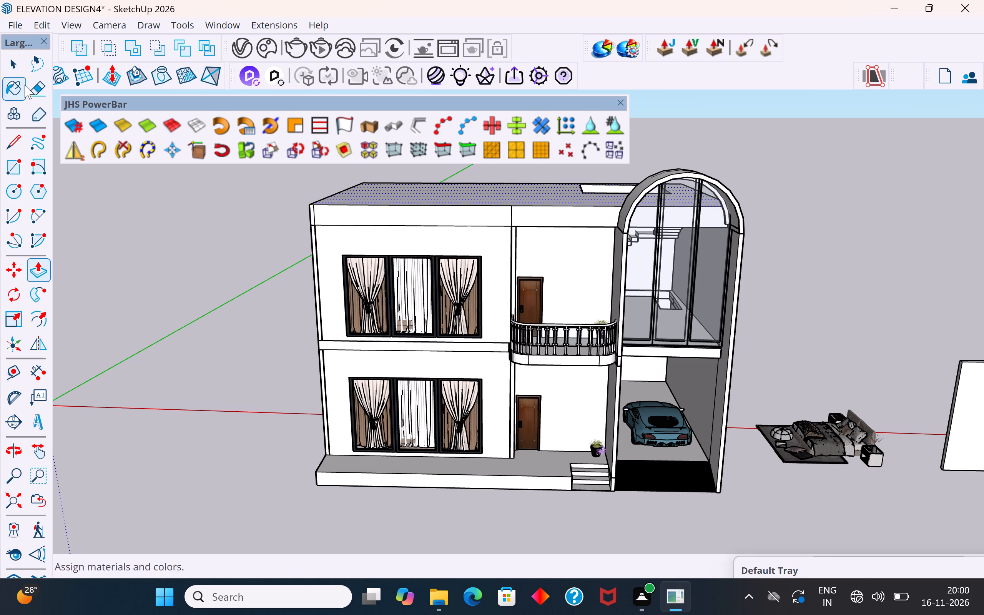
left_click(25, 63)
left_click(212, 229)
Examine the raised roof band from the house's corner and front, and how it meets the arched canopy.
middle_click_drag(274, 263, 452, 244)
scroll(452, 244, "up", 1)
scroll(379, 284, "down", 2)
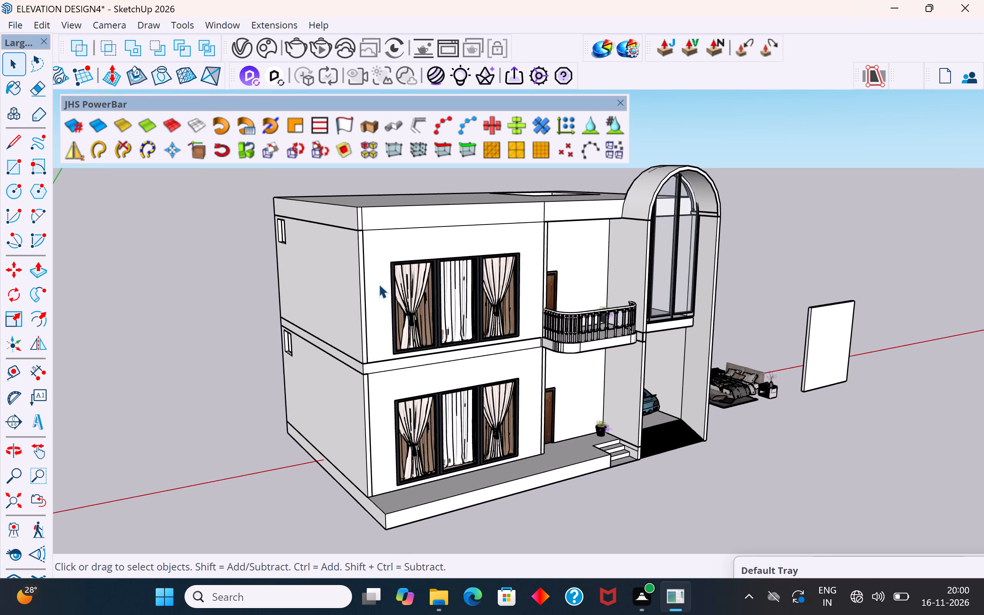
scroll(379, 284, "down", 2)
scroll(366, 241, "up", 6)
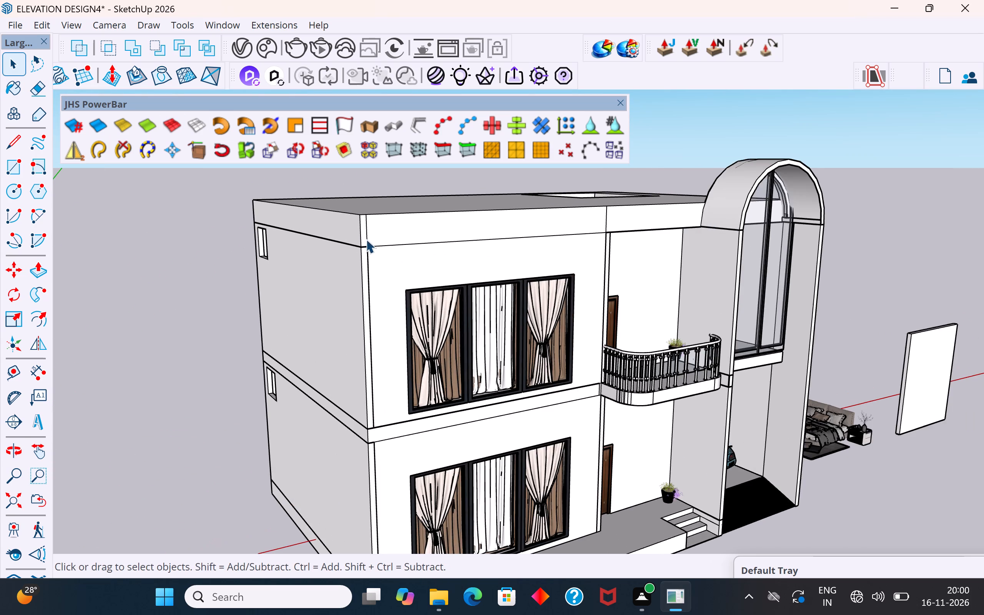
middle_click_drag(366, 239, 386, 273)
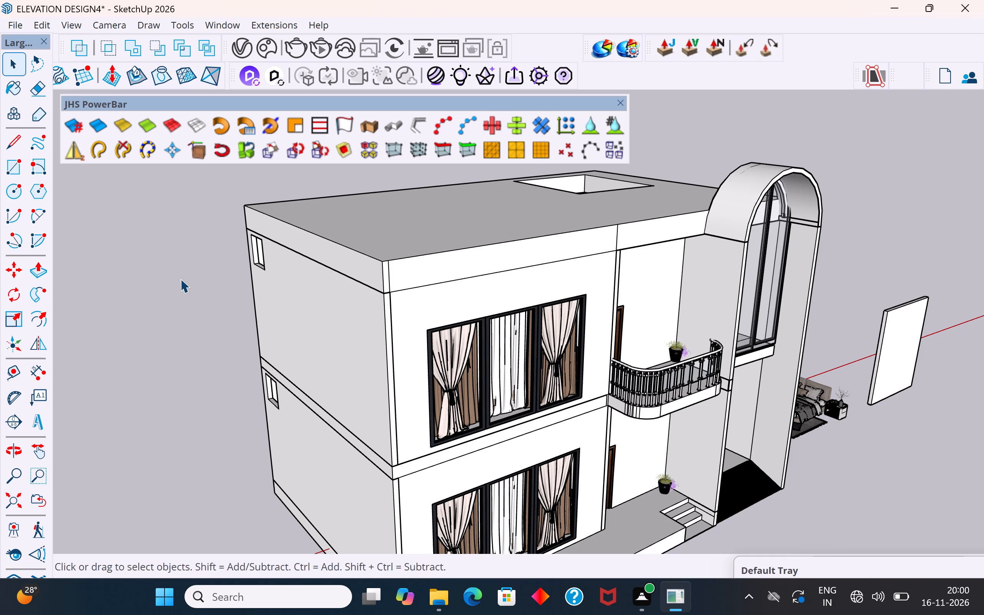
scroll(180, 279, "down", 9)
middle_click_drag(661, 284, 421, 267)
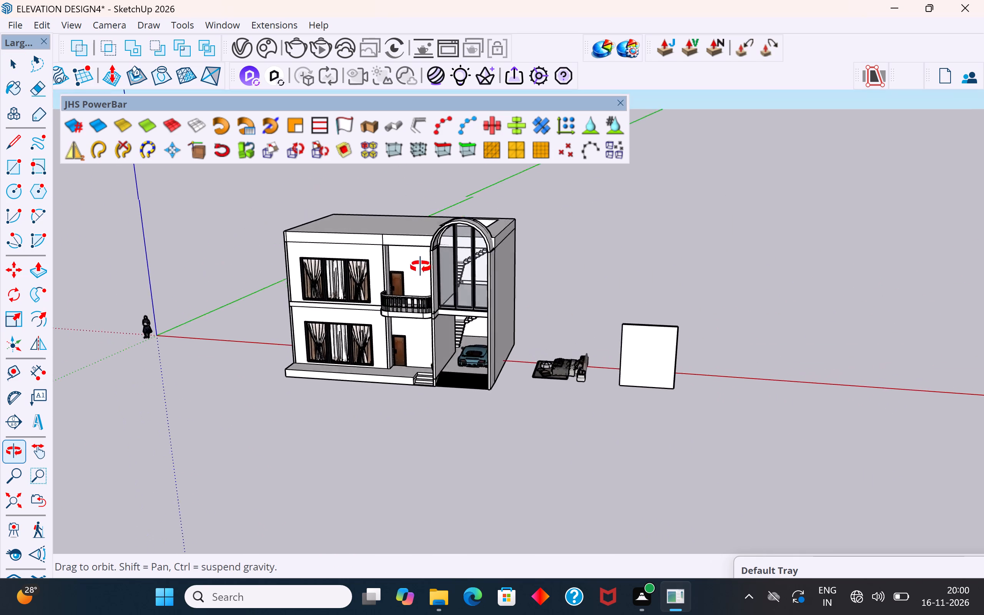
middle_click_drag(421, 267, 421, 223)
scroll(468, 327, "down", 4)
scroll(417, 304, "up", 2)
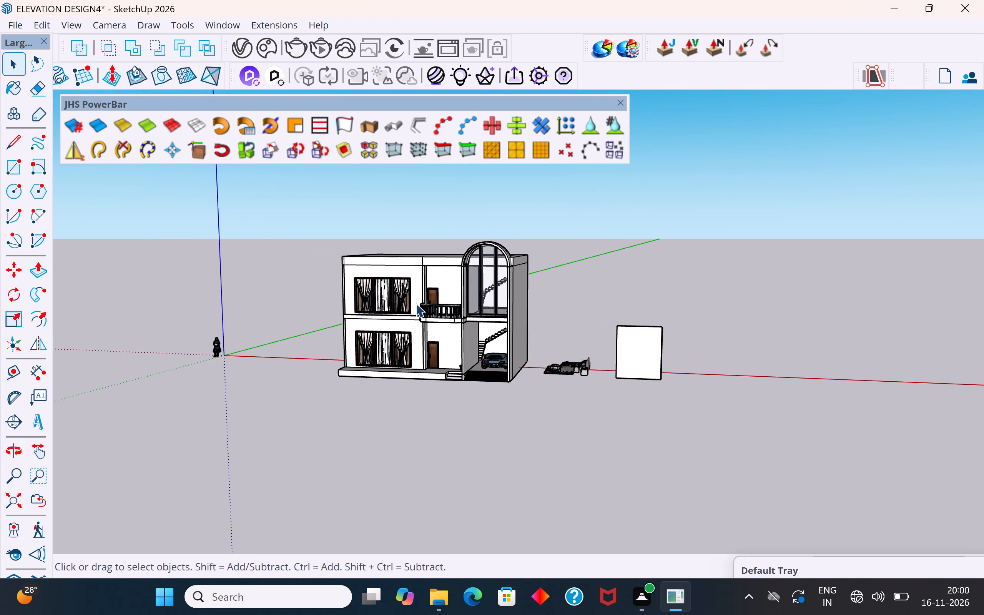
middle_click_drag(397, 294, 544, 342)
scroll(480, 357, "up", 4)
middle_click_drag(490, 356, 401, 331)
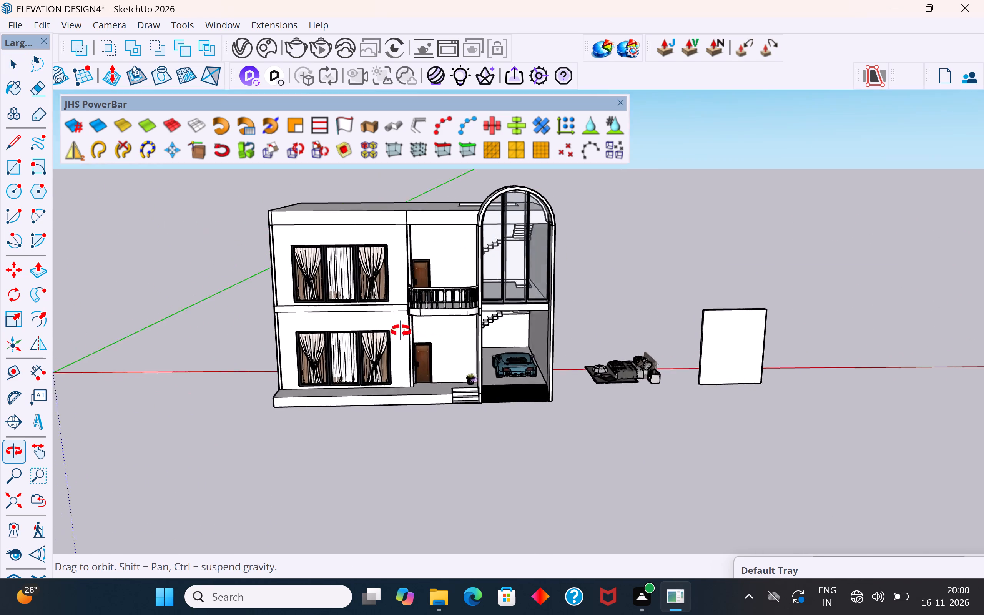
middle_click_drag(401, 331, 365, 319)
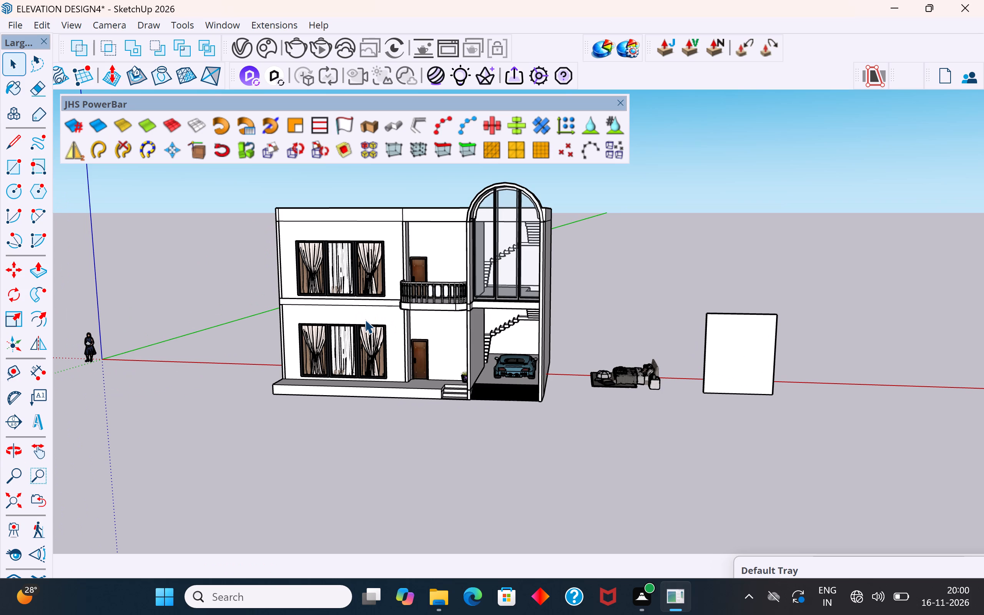
middle_click_drag(493, 259, 446, 283)
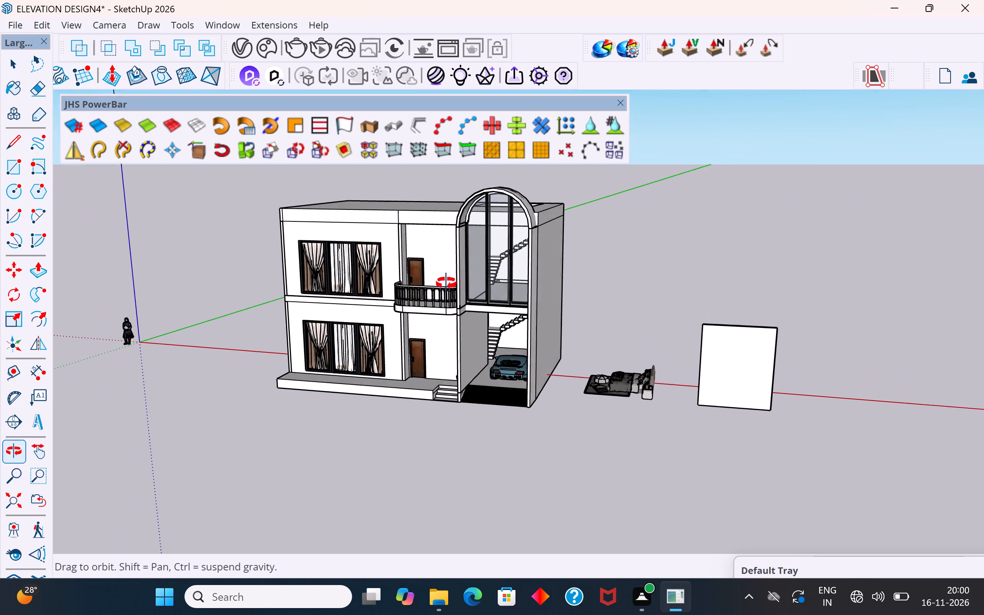
middle_click_drag(446, 283, 440, 287)
scroll(511, 202, "up", 3)
scroll(472, 209, "up", 4)
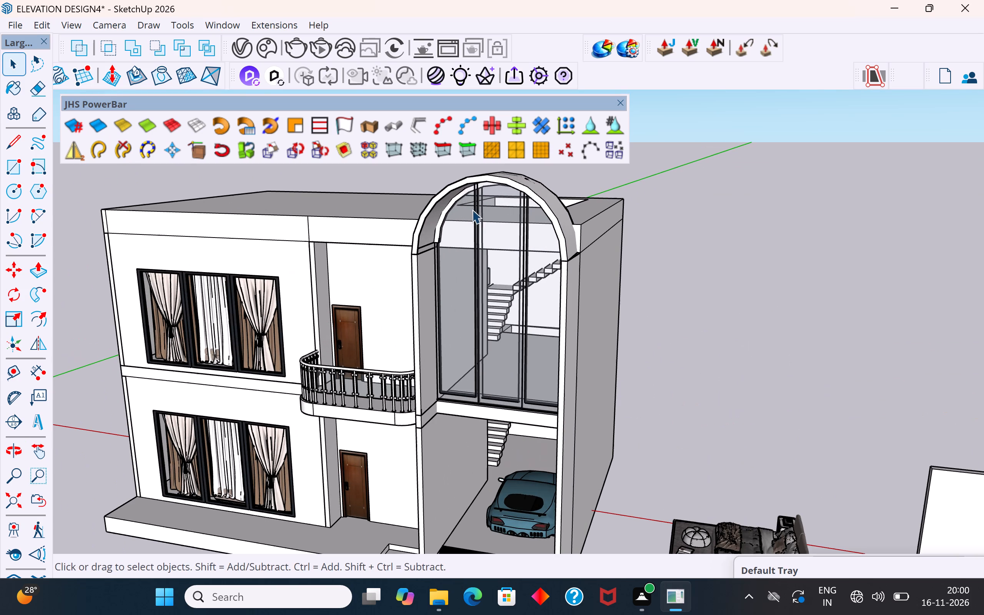
Scale the arched bay's window frame down in height from its top centre grip, to about roof level inside the arch.
left_click(478, 219)
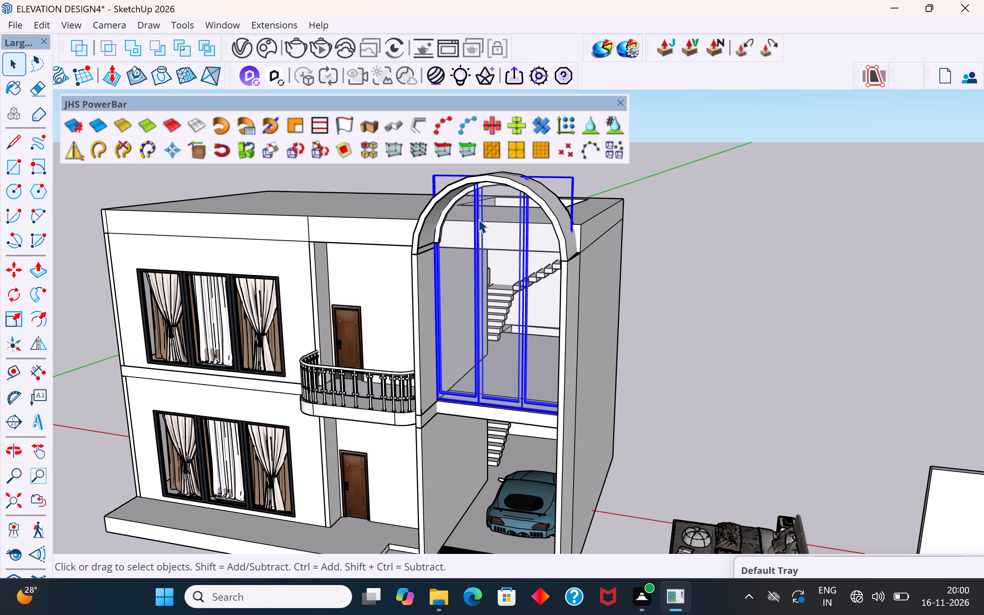
key("s")
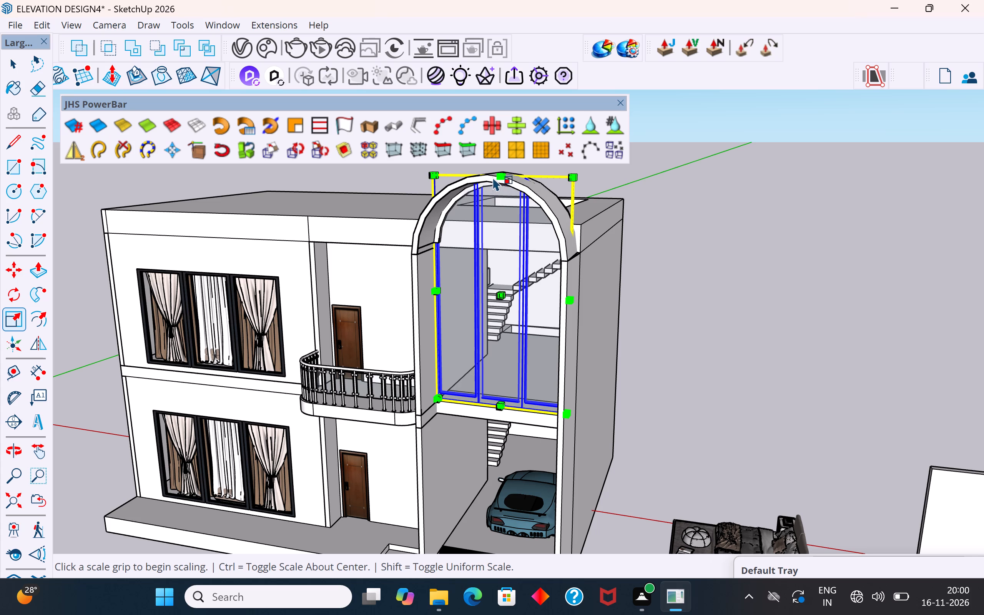
scroll(500, 173, "up", 8)
middle_click_drag(503, 187, 470, 208)
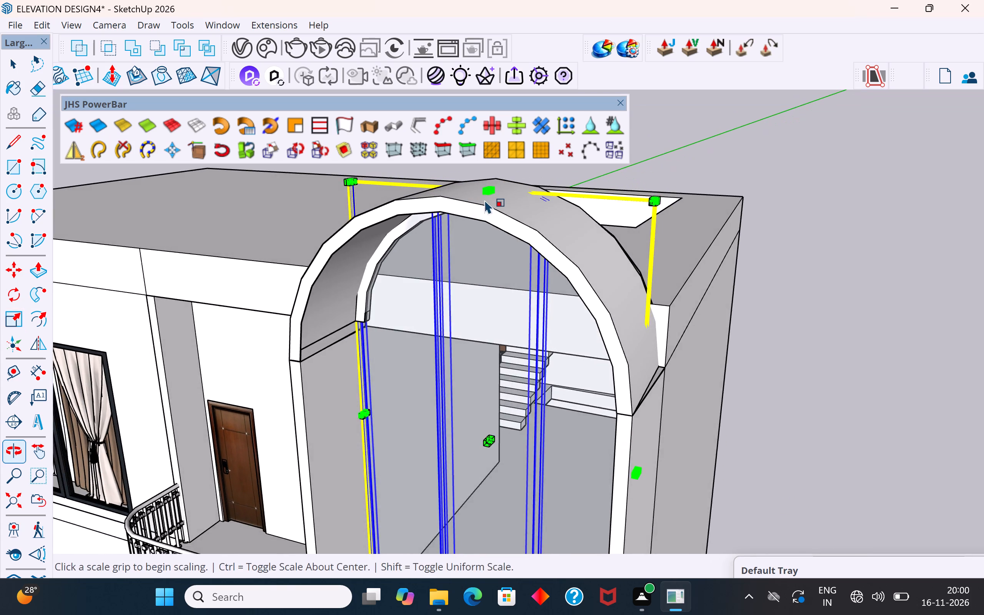
scroll(490, 194, "up", 4)
middle_click_drag(490, 193, 425, 221)
scroll(462, 205, "up", 4)
left_click(482, 192)
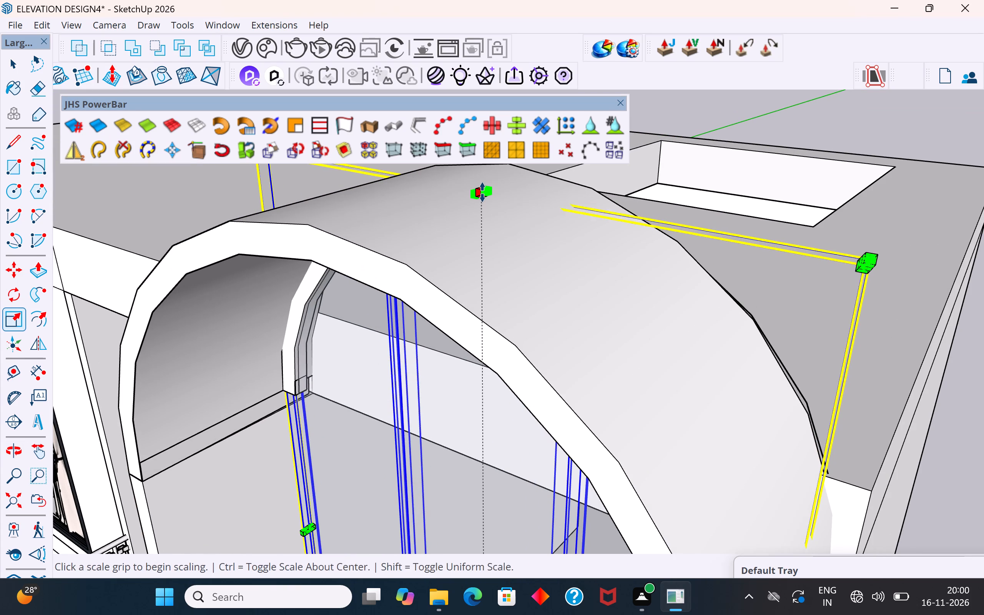
left_click(492, 374)
middle_click_drag(502, 357, 558, 261)
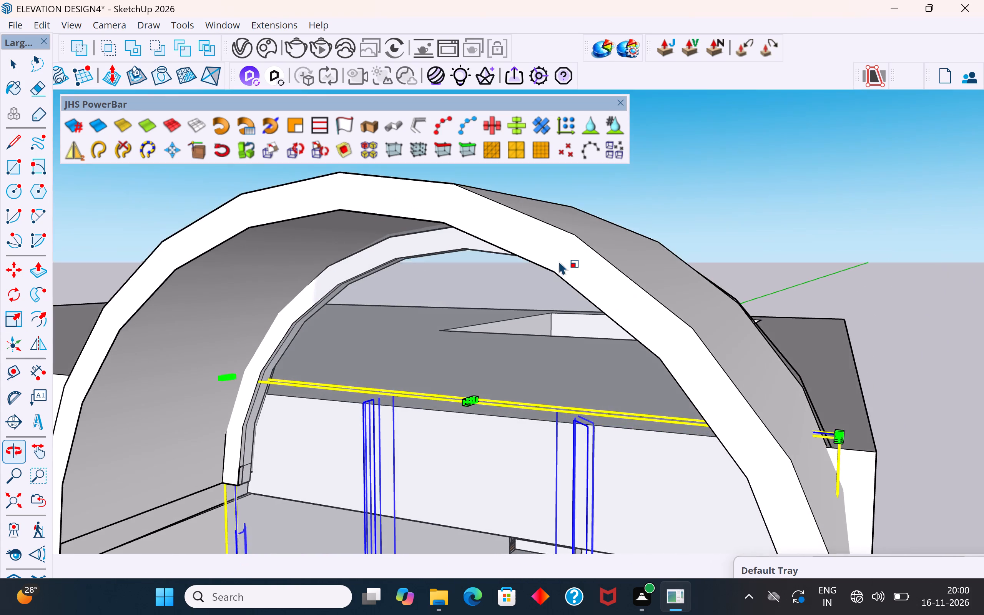
scroll(555, 261, "down", 11)
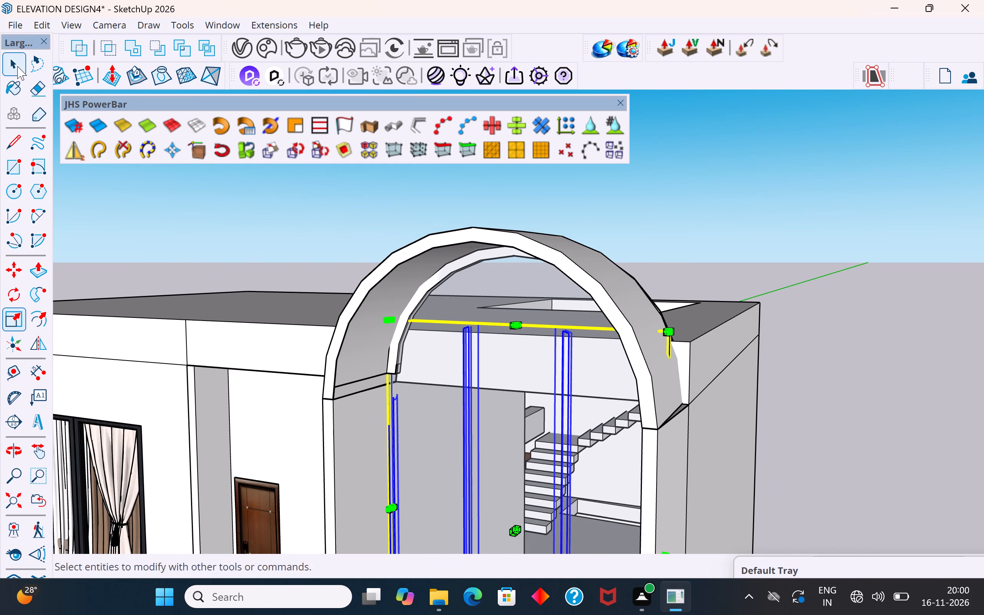
left_click(17, 66)
left_click(218, 233)
Hide the arched canopy group above the bay to expose the tops of its side walls.
scroll(491, 317, "down", 6)
left_click(405, 428)
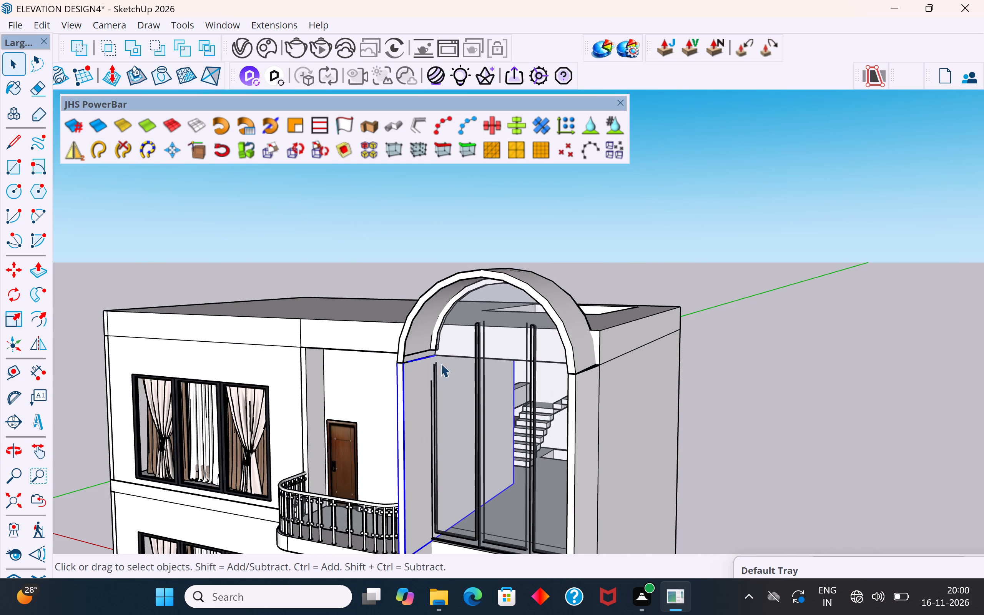
left_click(474, 272)
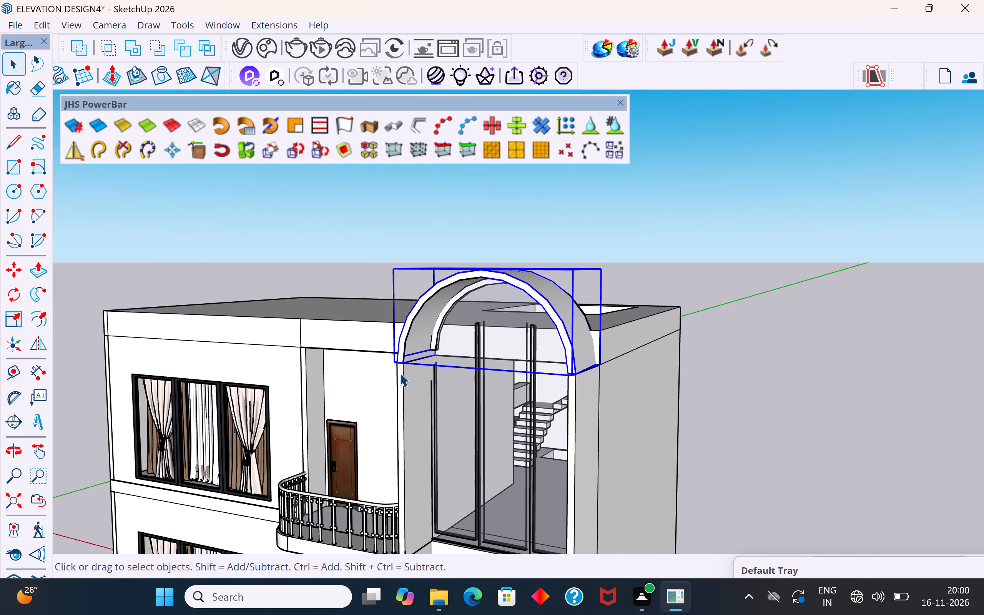
right_click(435, 309)
left_click(484, 42)
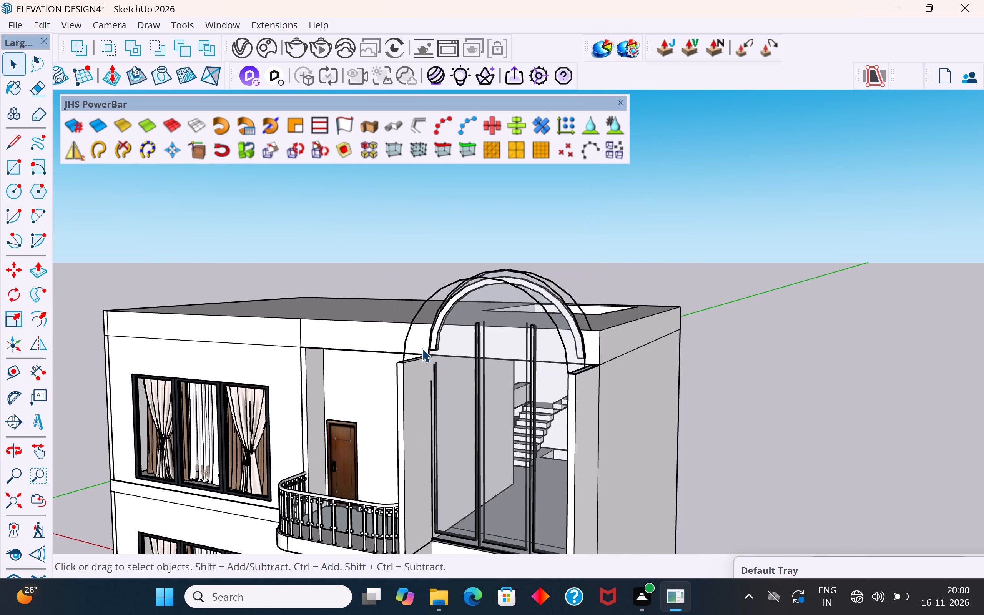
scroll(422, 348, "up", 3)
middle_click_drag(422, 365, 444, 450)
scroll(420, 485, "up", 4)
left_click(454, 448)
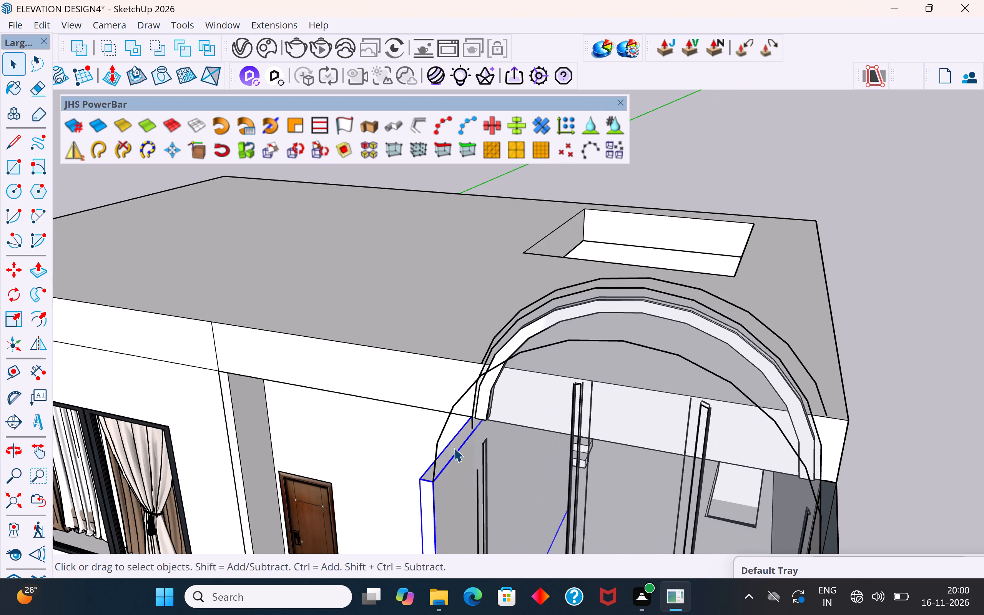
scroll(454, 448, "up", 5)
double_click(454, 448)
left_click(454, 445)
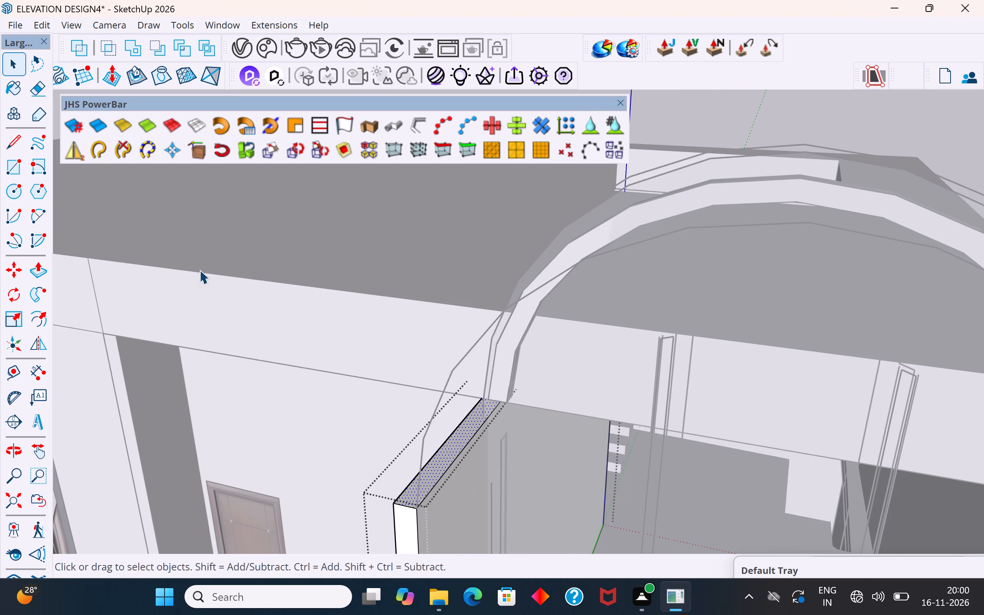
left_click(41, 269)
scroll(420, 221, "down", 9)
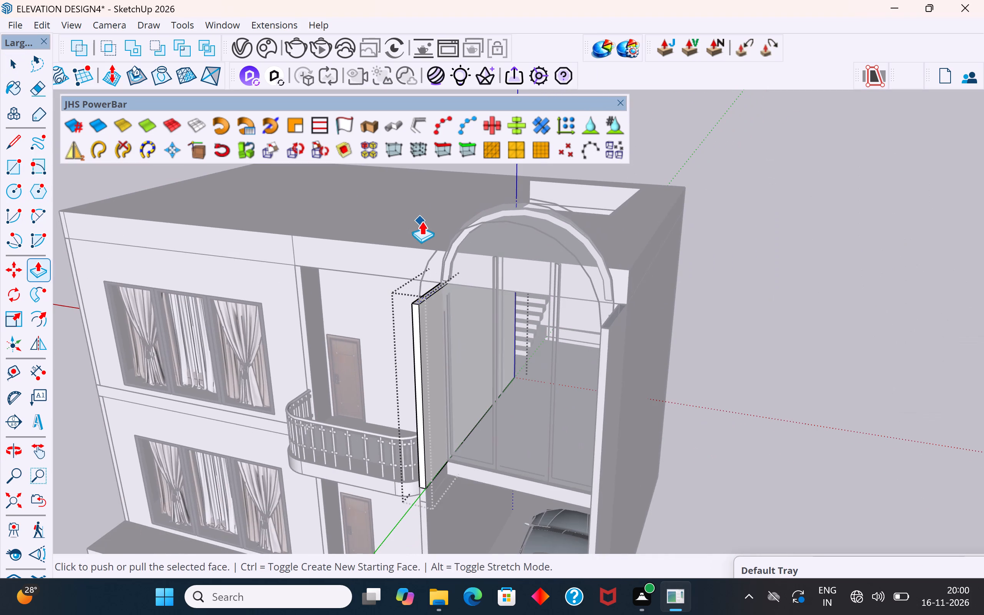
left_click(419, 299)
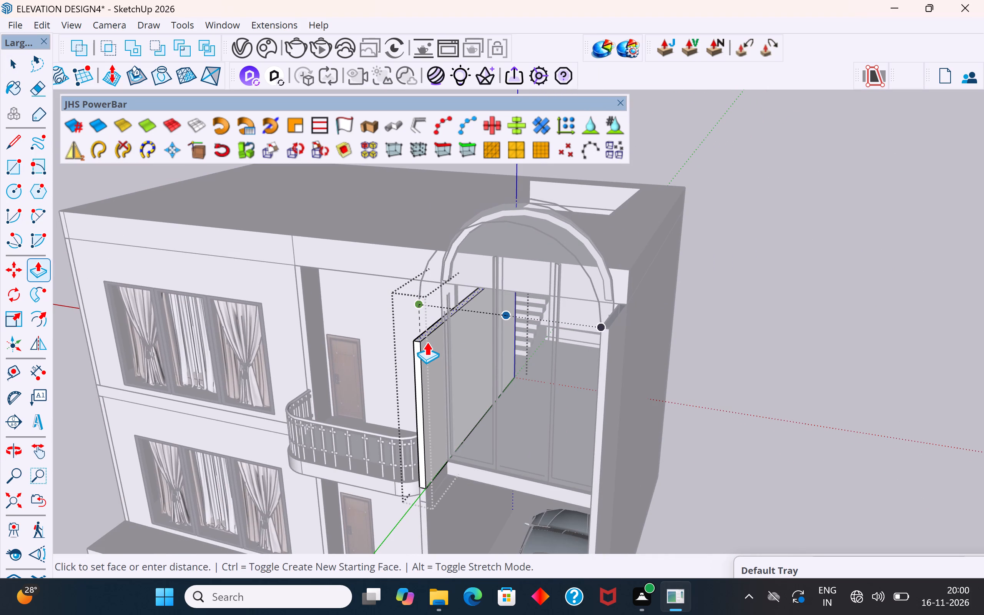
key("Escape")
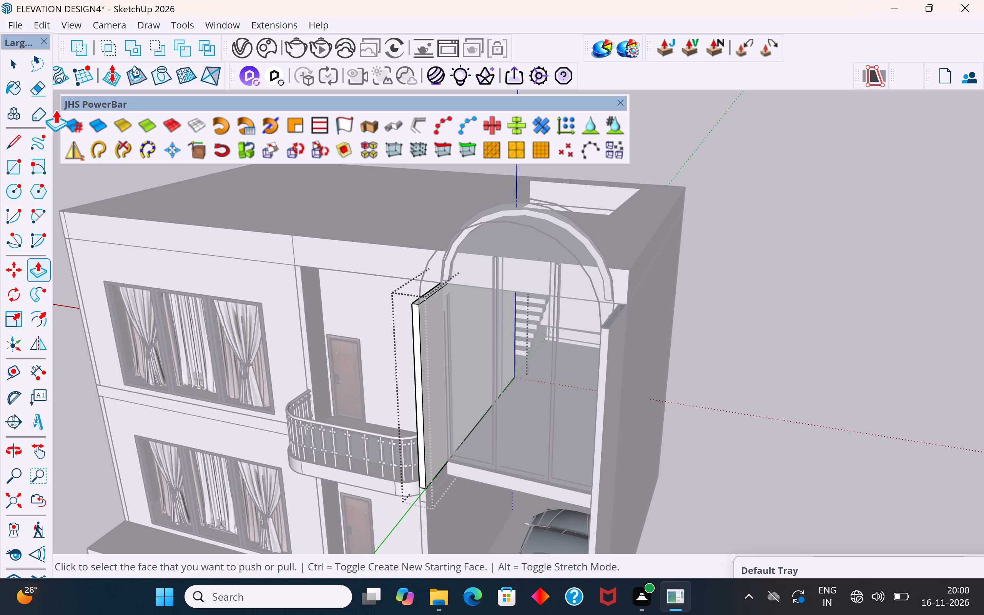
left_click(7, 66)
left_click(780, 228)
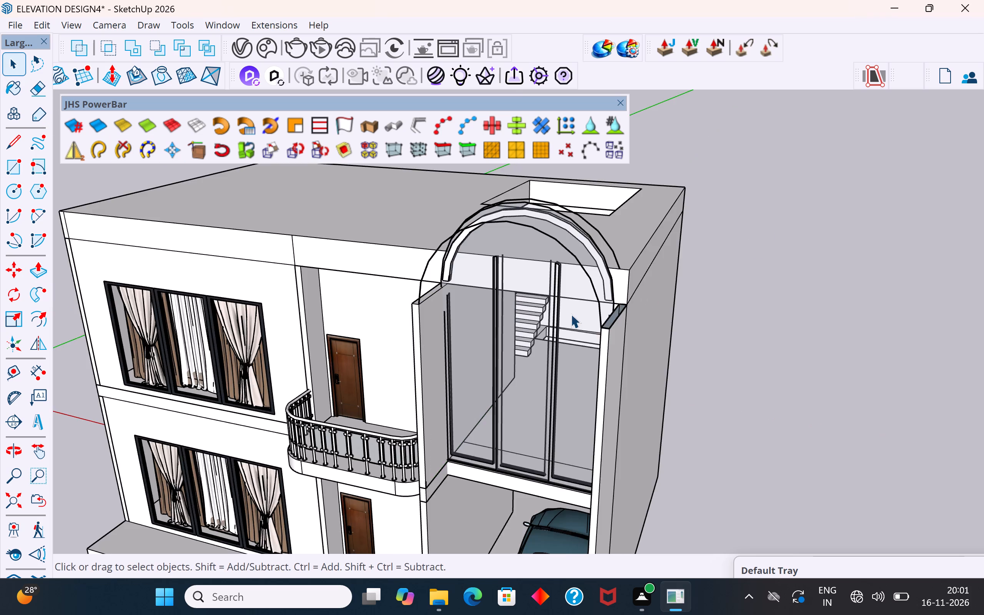
Inside the balcony-side wall's group, draw a line down its bay-side face from the top edge to the window frame's base.
scroll(504, 290, "up", 3)
middle_click_drag(387, 281, 317, 261)
scroll(330, 300, "up", 4)
left_click(338, 282)
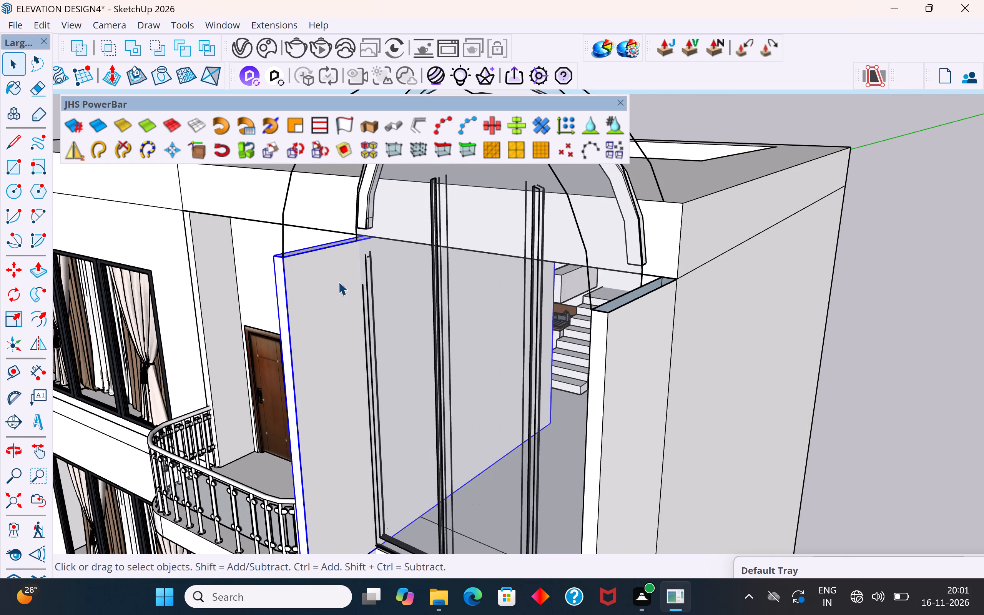
scroll(338, 281, "up", 4)
double_click(342, 279)
left_click(327, 295)
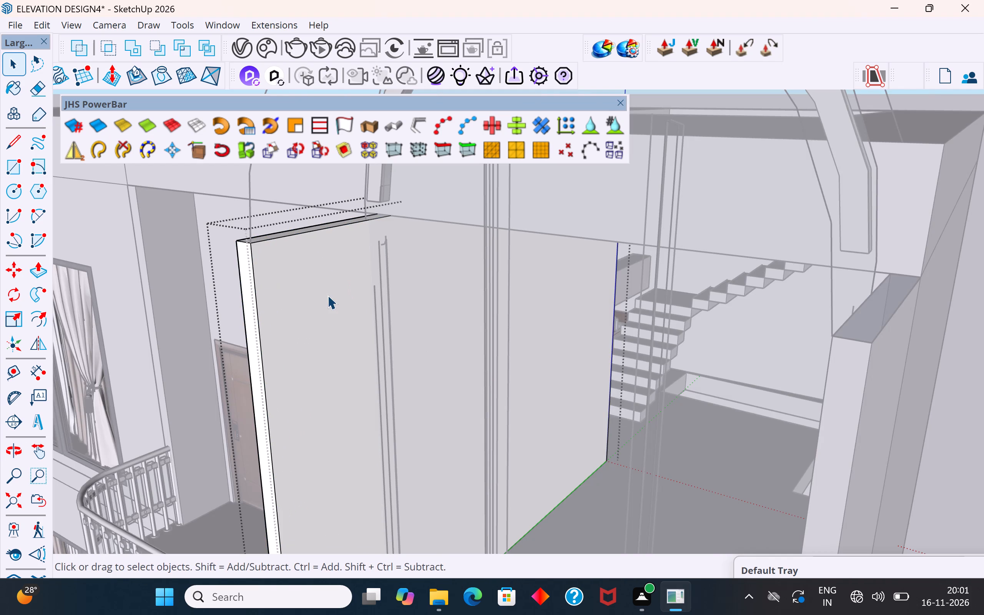
left_click(13, 143)
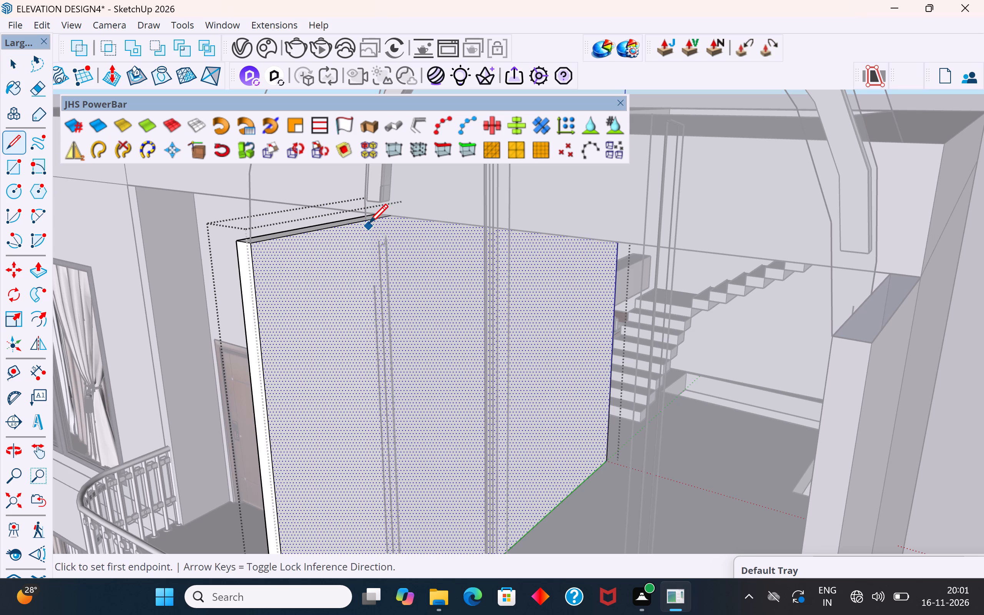
left_click(369, 220)
scroll(351, 223, "down", 6)
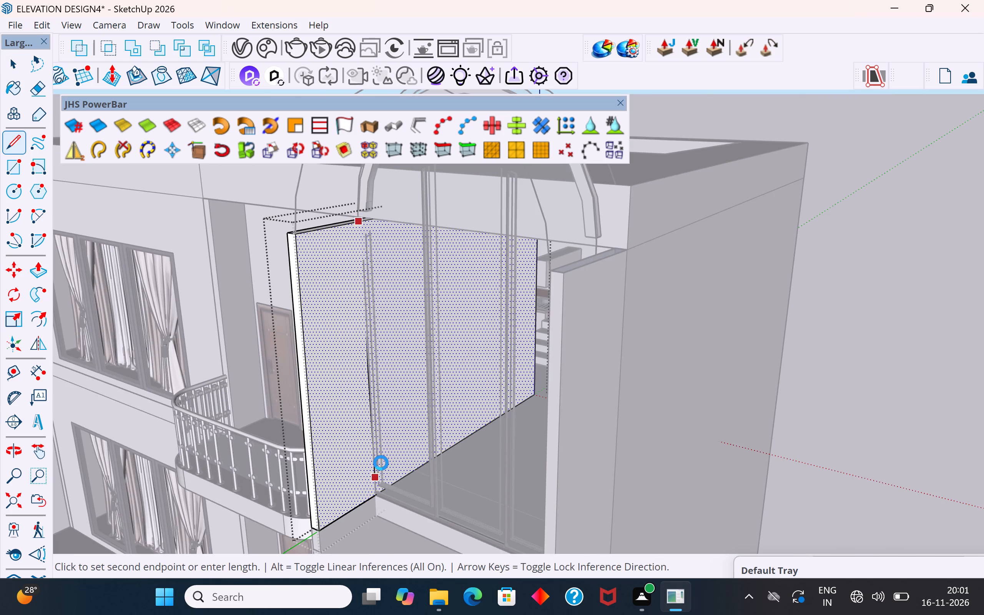
scroll(380, 500, "up", 4)
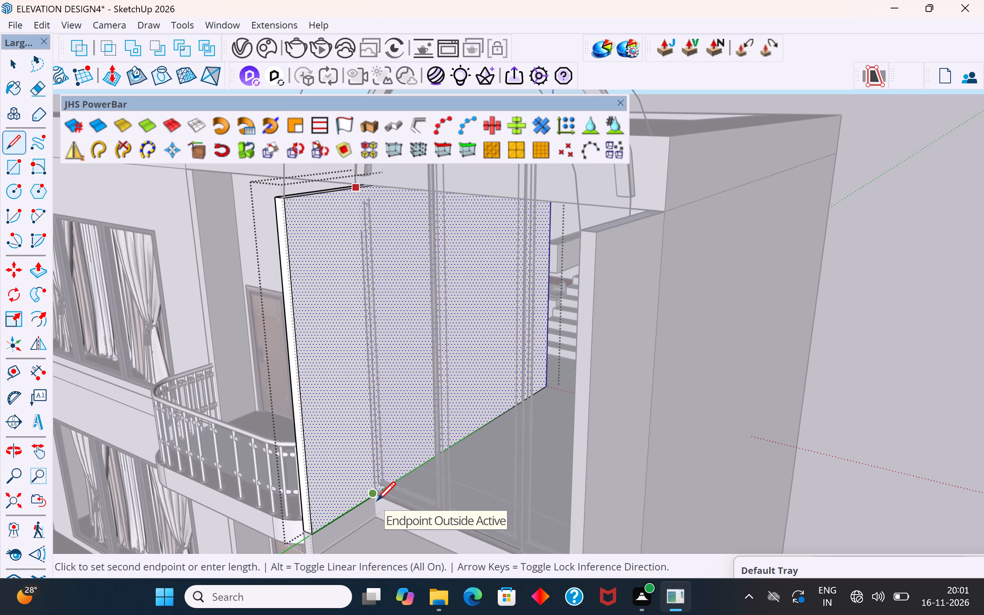
left_click(377, 502)
left_click(371, 497)
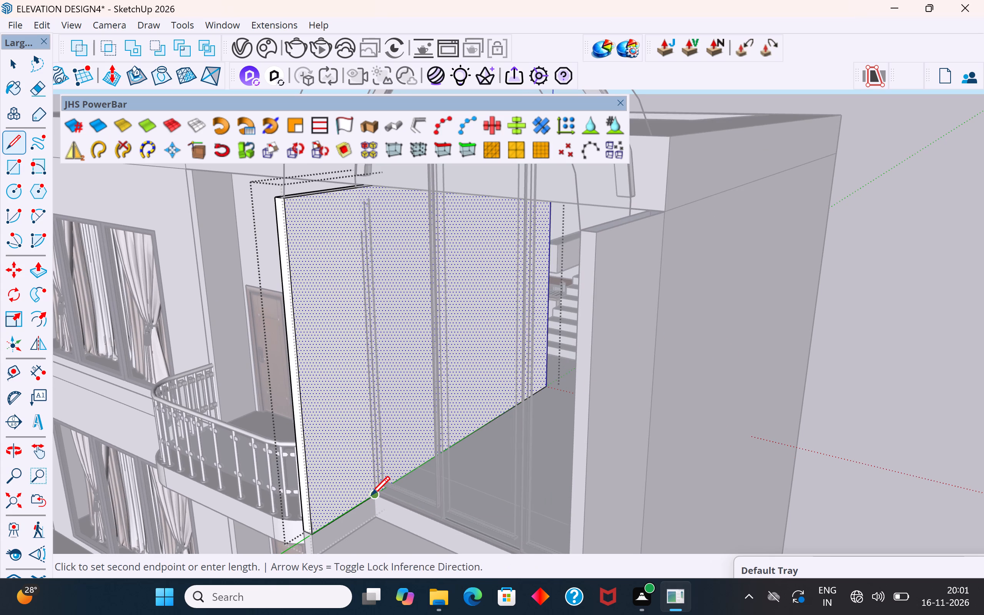
key("Escape")
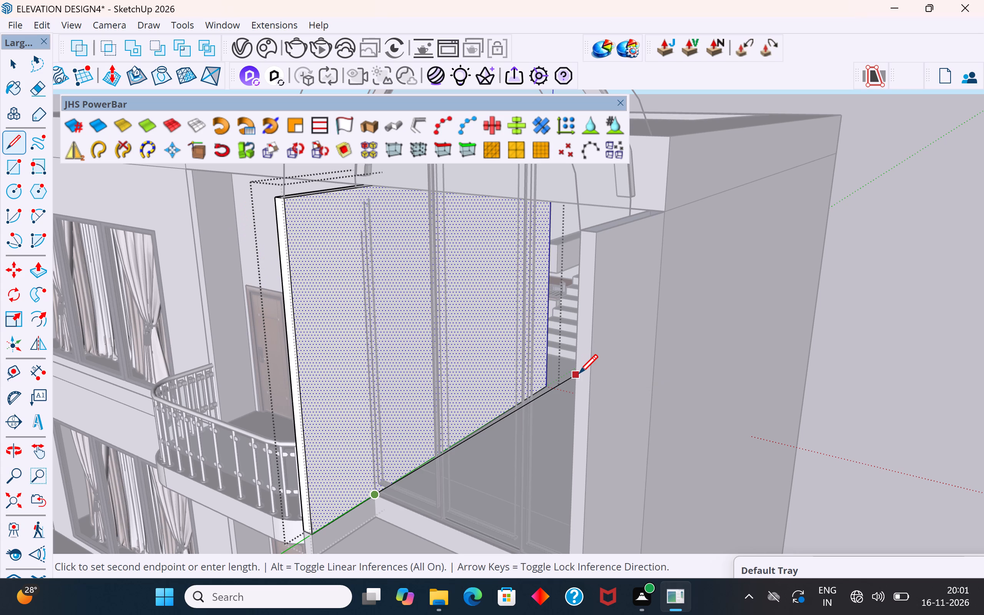
left_click(8, 58)
left_click(957, 335)
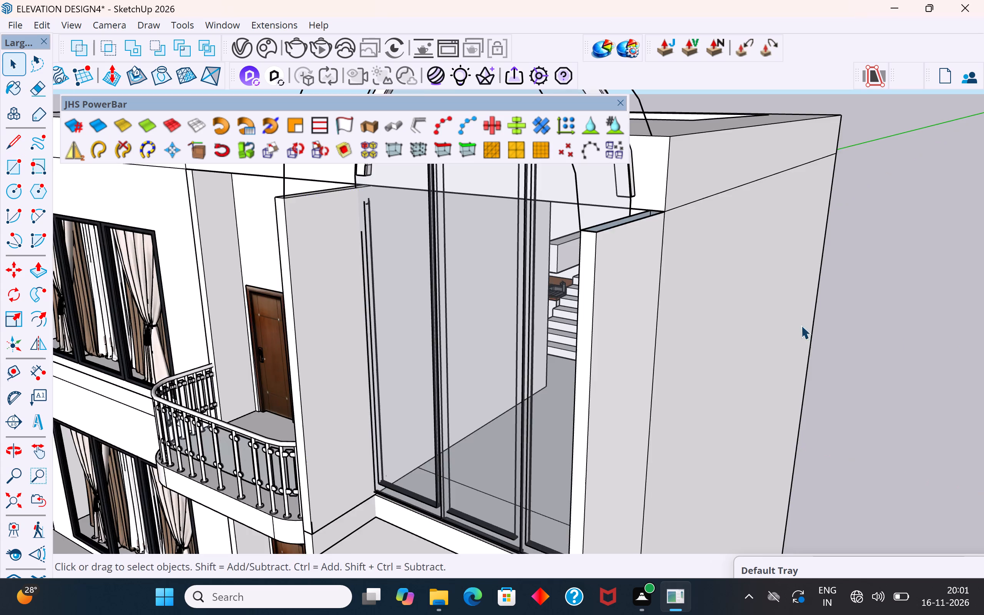
Reopen the balcony-side wall's group and draw a line across its top face, level with the inner arch's base, to the balcony-side edge.
scroll(643, 284, "down", 6)
middle_click_drag(554, 315, 866, 352)
scroll(627, 326, "up", 1)
middle_click_drag(639, 301, 665, 259)
left_click(665, 258)
triple_click(665, 258)
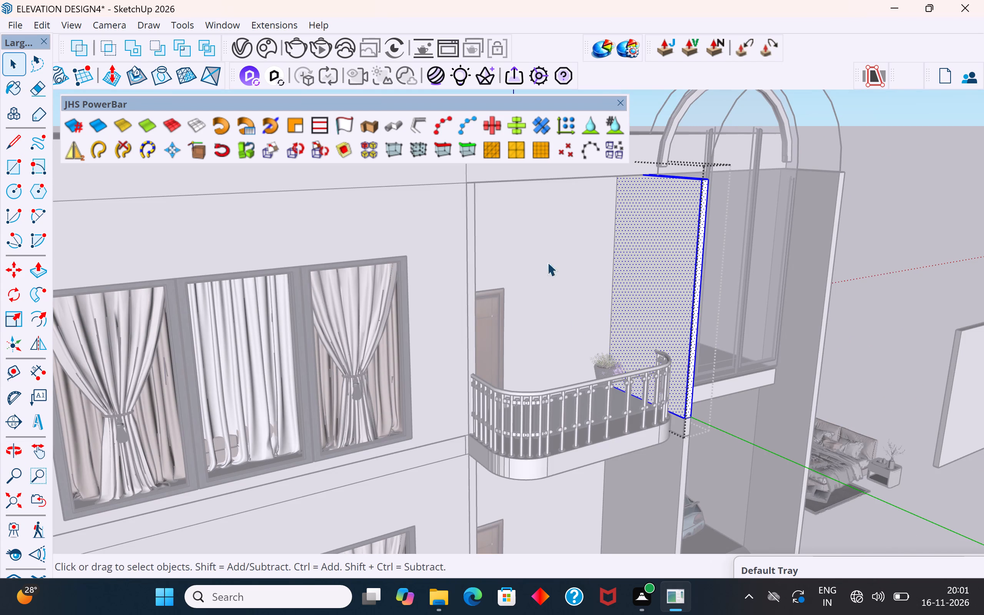
left_click(14, 140)
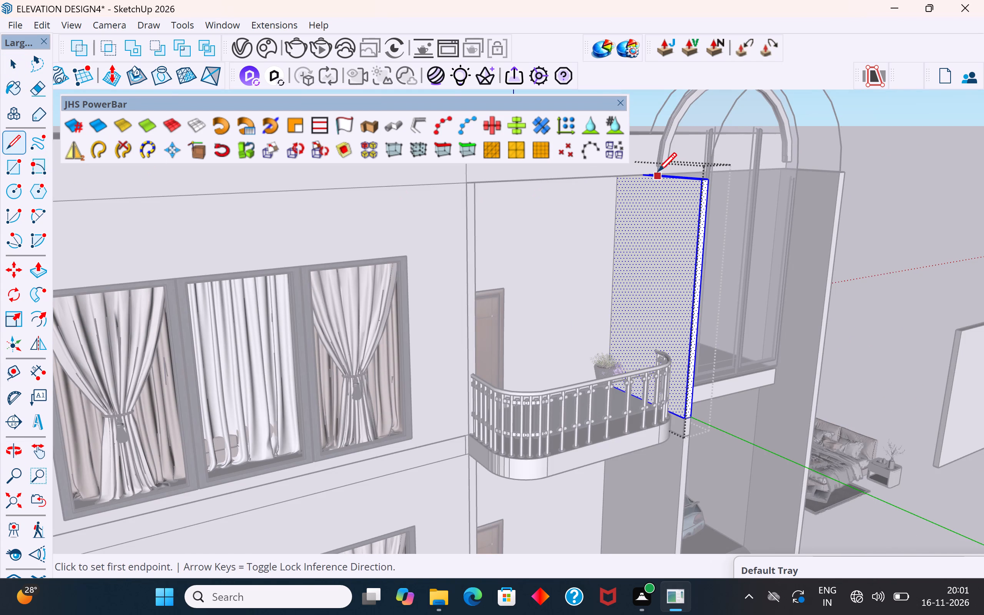
scroll(646, 177, "up", 5)
middle_click_drag(650, 184, 656, 271)
scroll(668, 264, "up", 3)
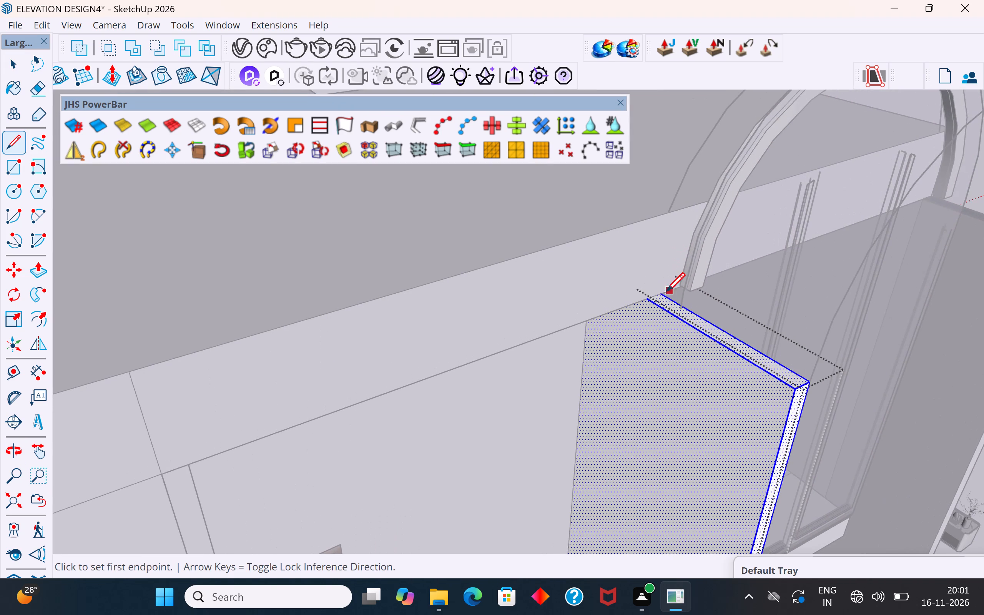
left_click(680, 283)
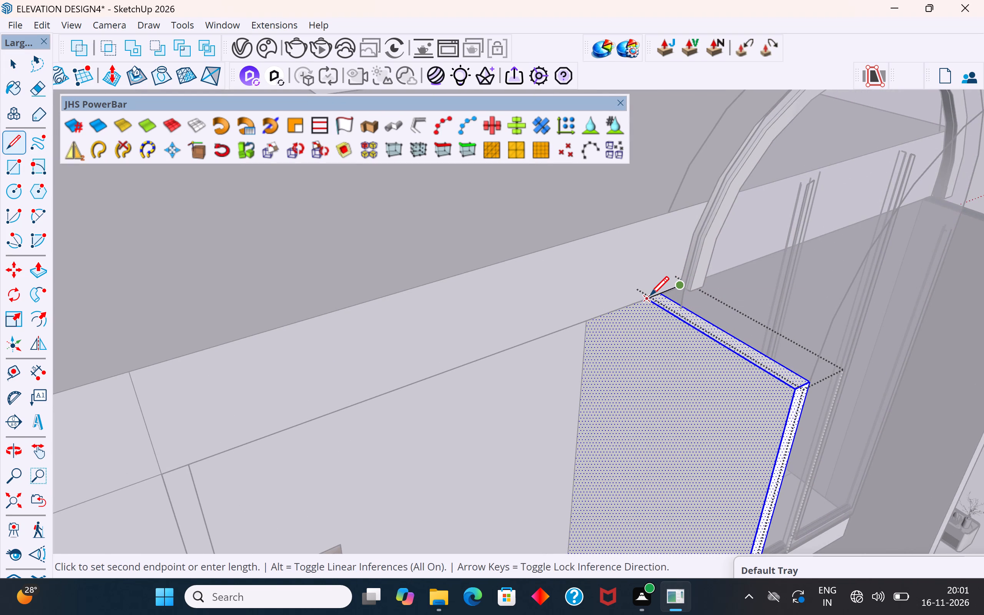
left_click(650, 297)
Continue the line vertically down the wall's balcony-side face to the balcony floor, dividing the face.
middle_click_drag(642, 345, 647, 204)
scroll(643, 203, "down", 5)
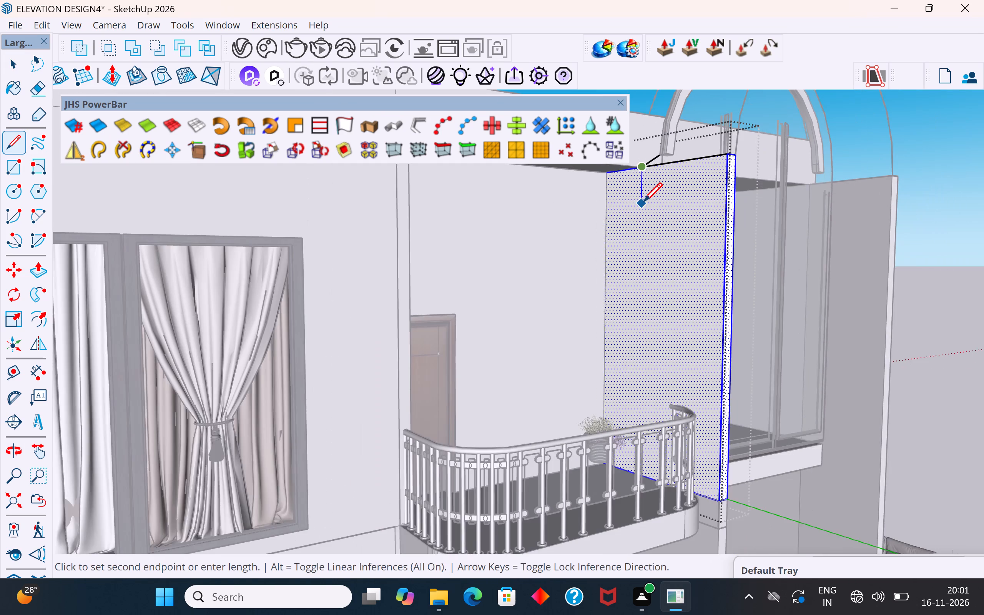
scroll(643, 203, "down", 1)
scroll(640, 455, "up", 1)
middle_click_drag(640, 455, 635, 455)
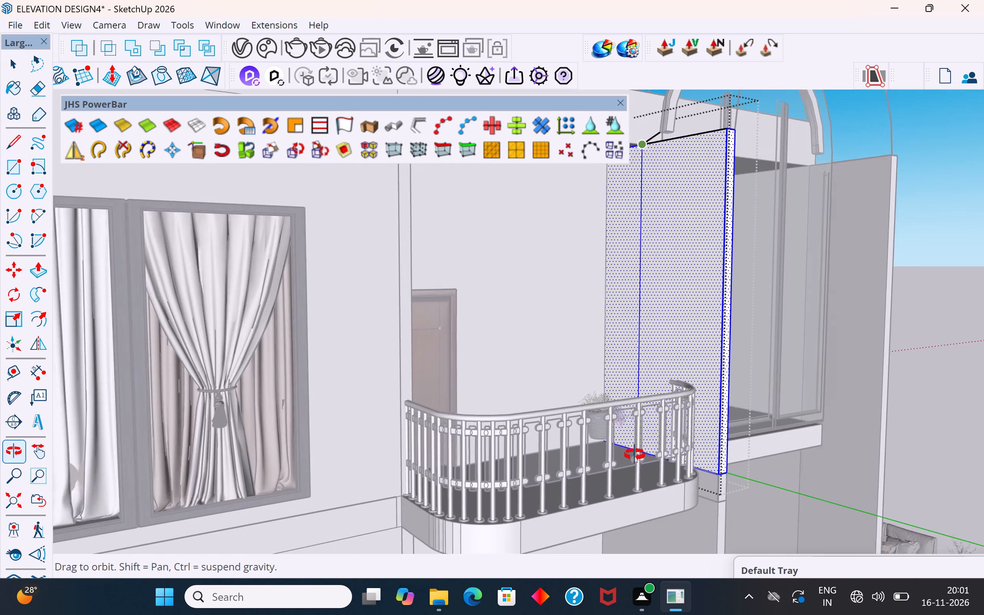
middle_click_drag(635, 455, 549, 462)
middle_click_drag(601, 459, 619, 478)
scroll(619, 478, "up", 10)
middle_click_drag(598, 441, 672, 595)
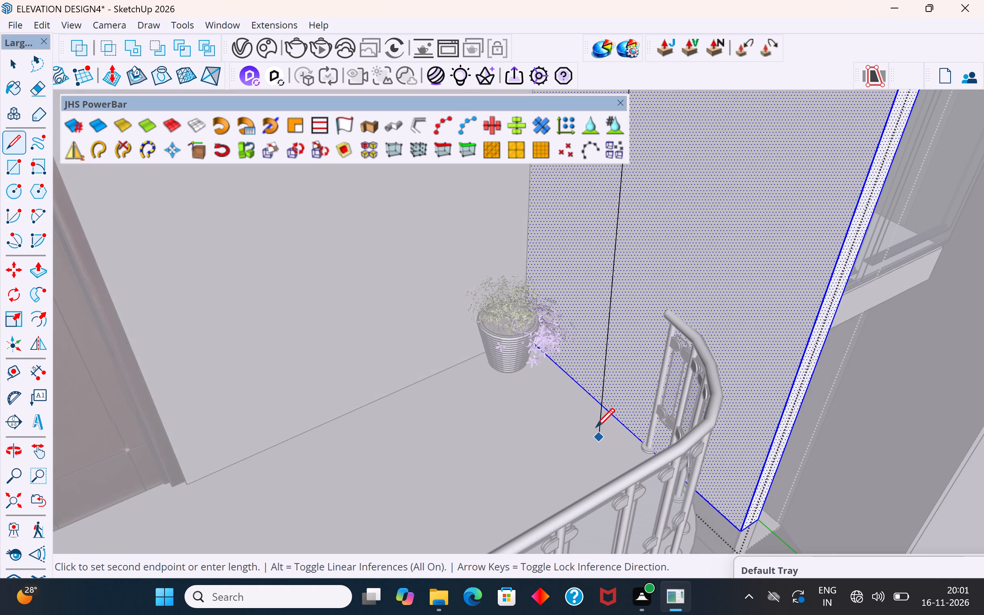
left_click(582, 391)
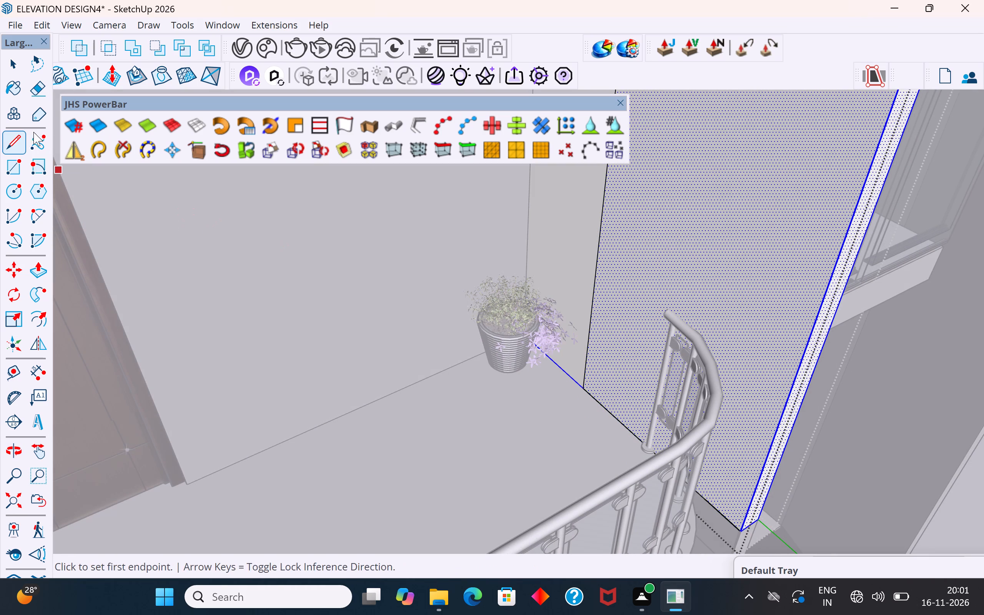
left_click(16, 70)
scroll(366, 353, "down", 10)
left_click(785, 436)
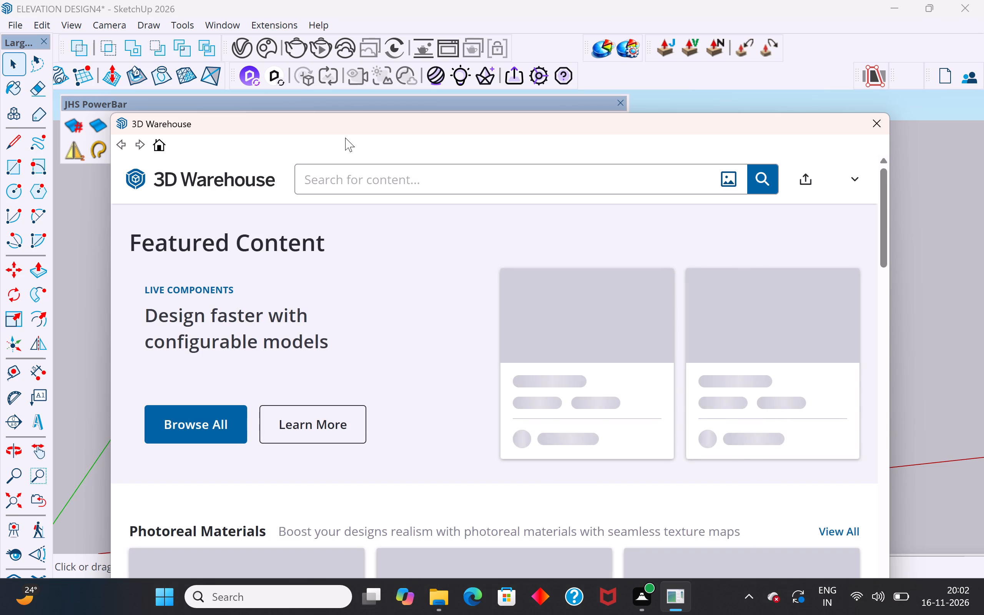
Search 3D Warehouse for WINDOW.
left_click(374, 177)
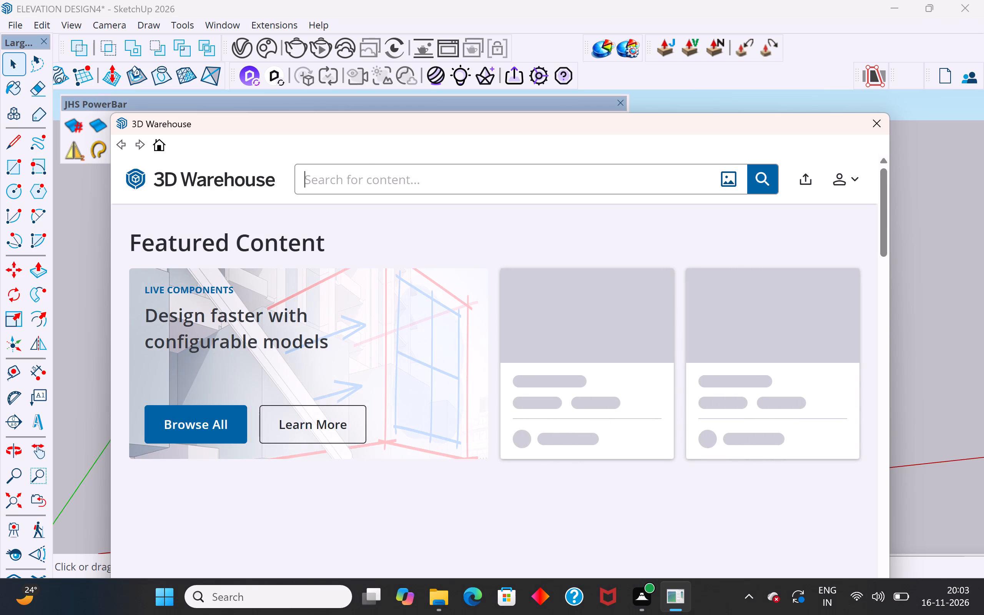
type("WINDOW")
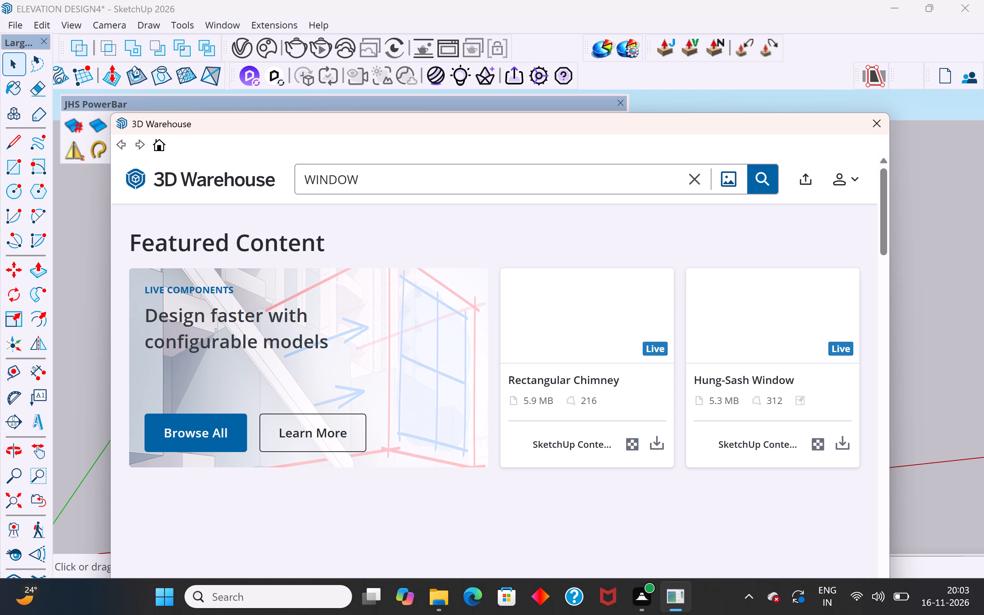
key("Return")
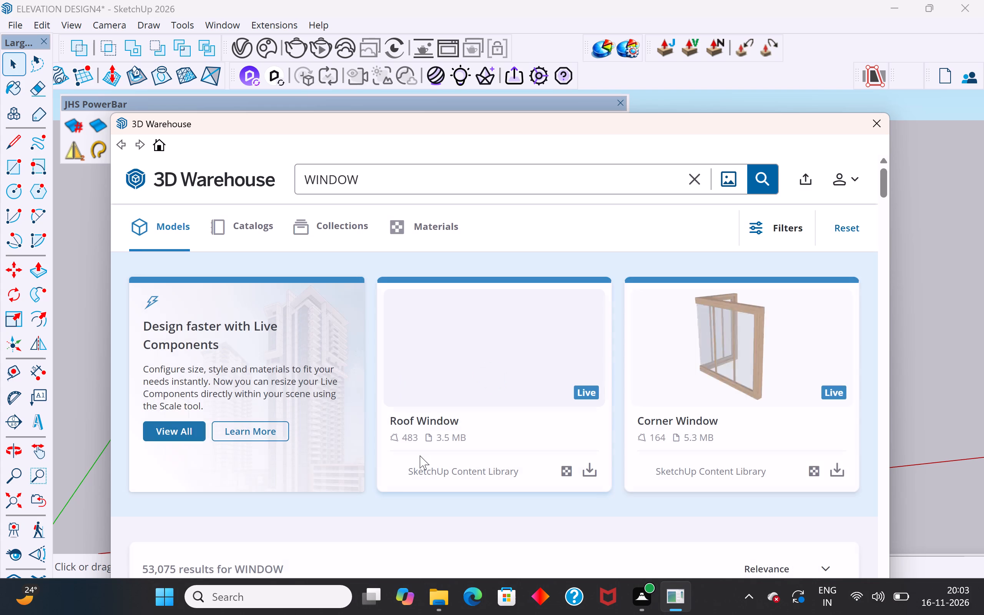
Browse the WINDOW search results for an arched window model that suits the bay.
scroll(507, 392, "down", 9)
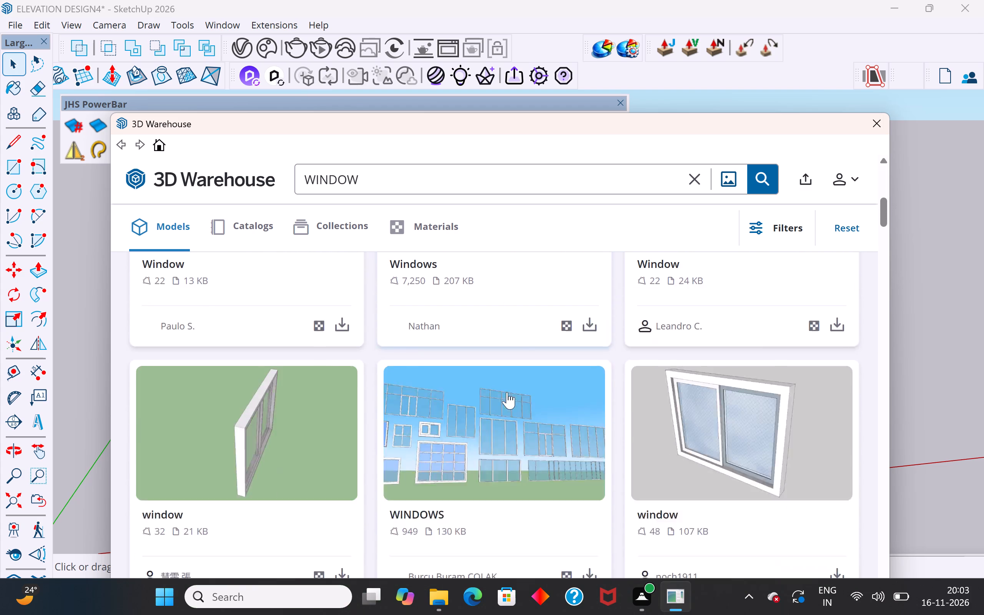
scroll(507, 392, "down", 14)
scroll(507, 392, "down", 7)
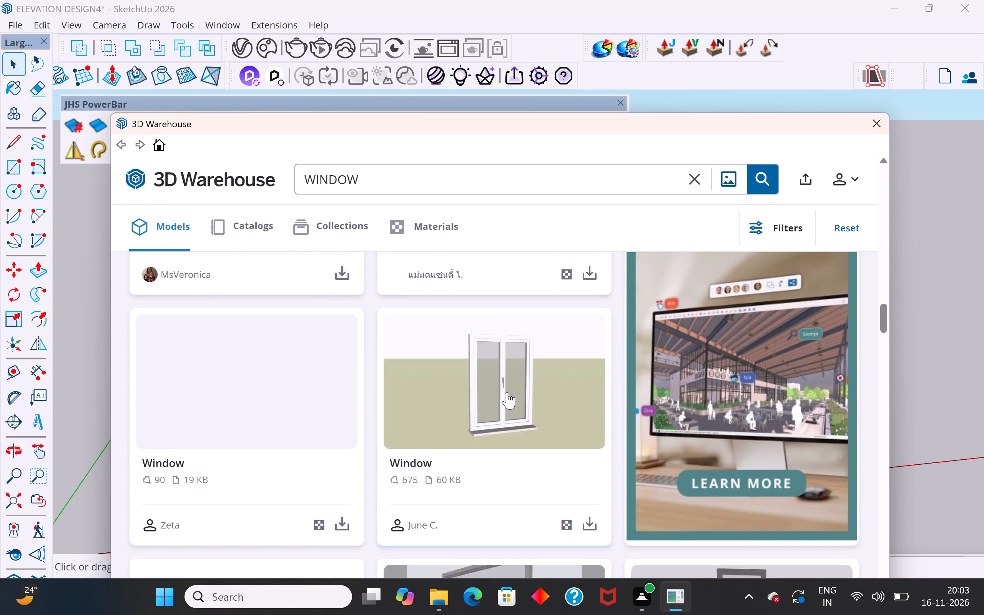
scroll(507, 392, "down", 18)
scroll(507, 392, "down", 3)
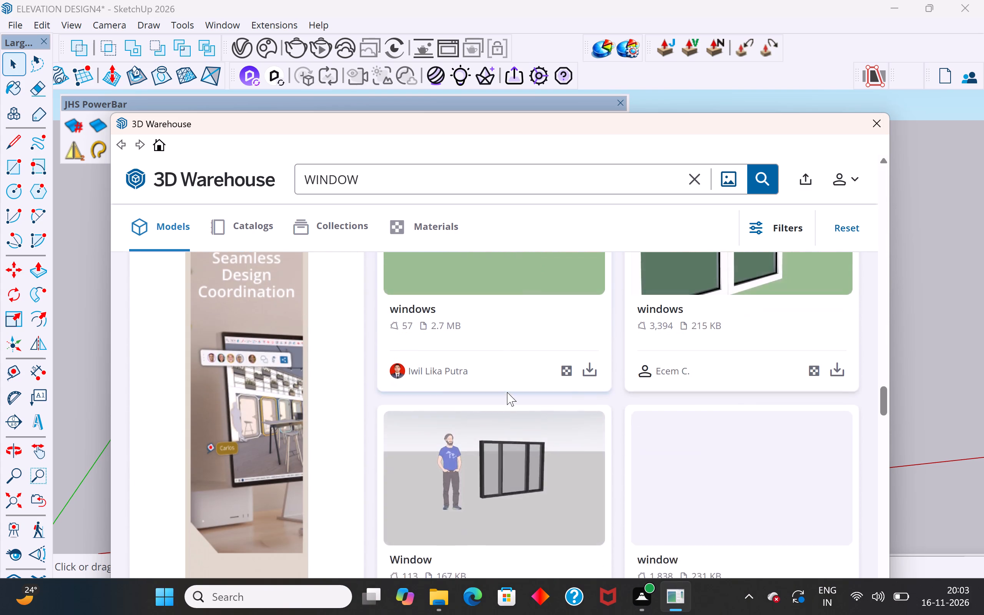
scroll(507, 392, "down", 12)
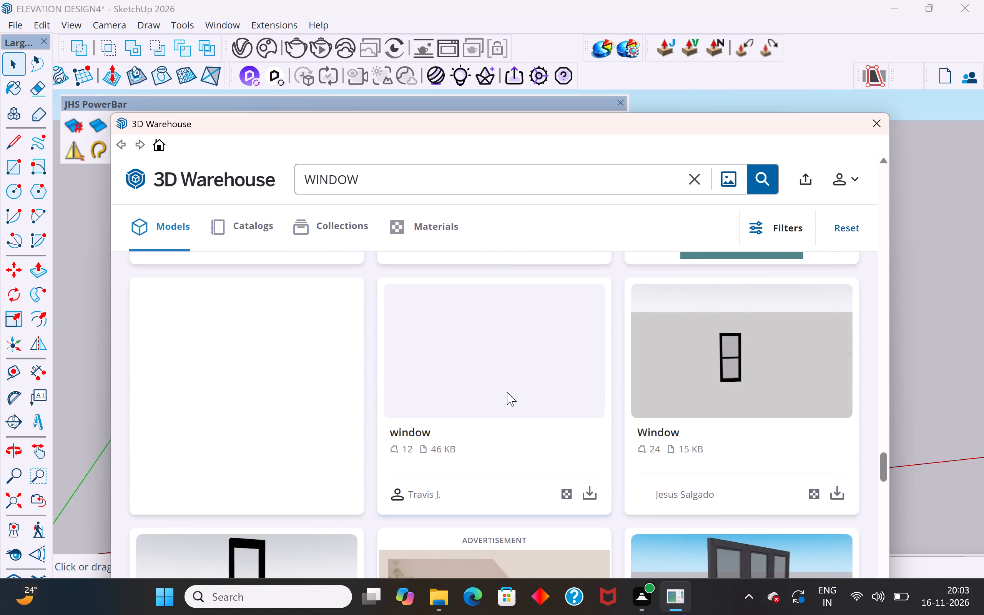
scroll(507, 392, "down", 14)
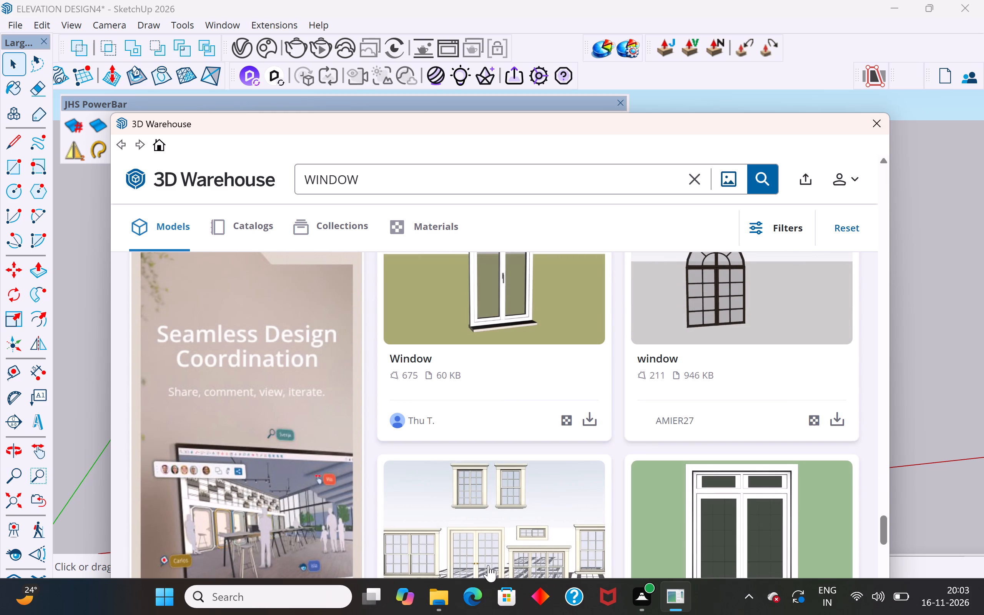
scroll(494, 564, "down", 4)
scroll(510, 514, "down", 2)
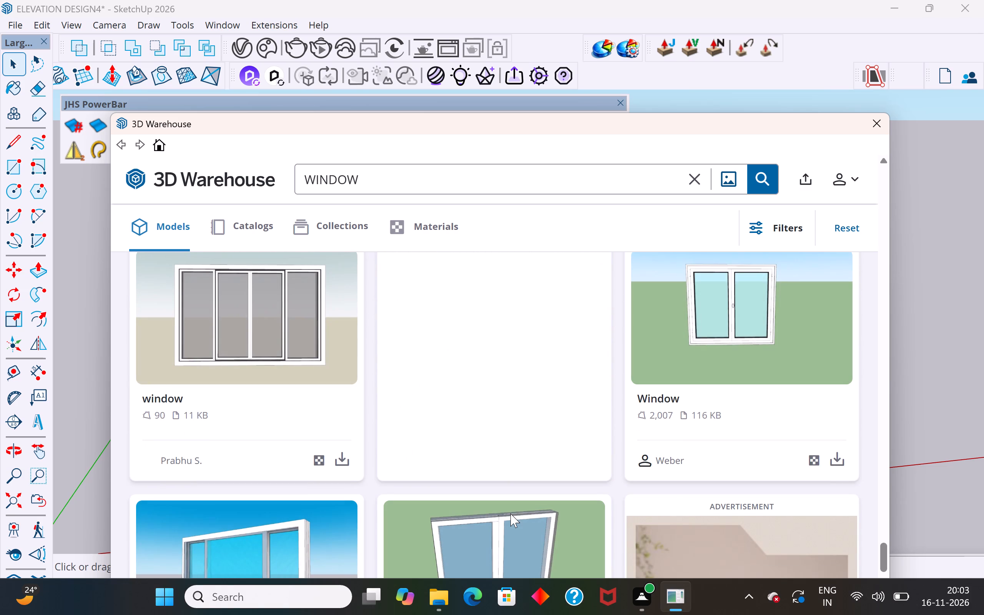
scroll(510, 514, "down", 7)
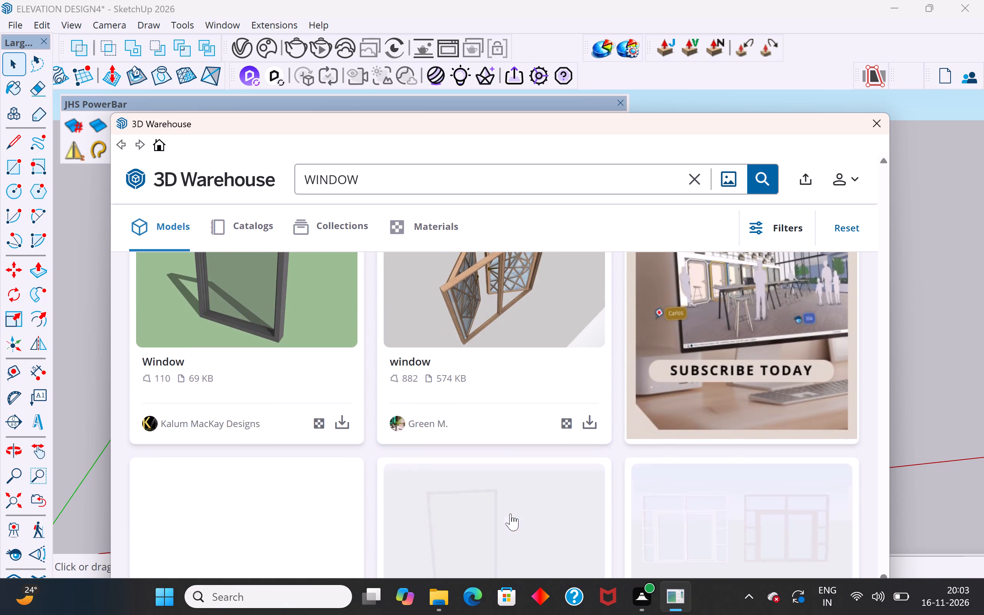
scroll(510, 514, "down", 2)
scroll(510, 514, "up", 6)
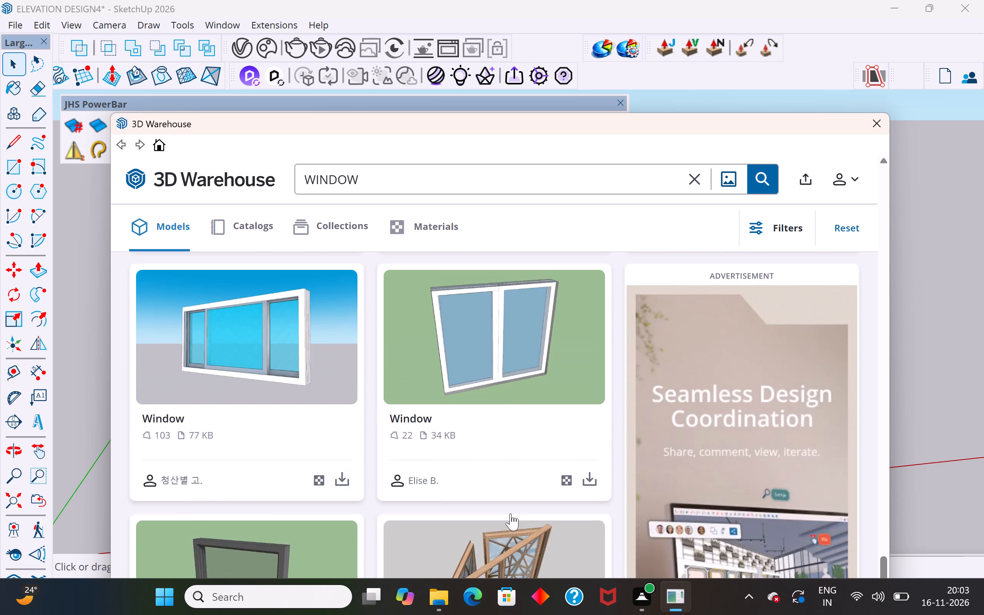
scroll(510, 514, "down", 16)
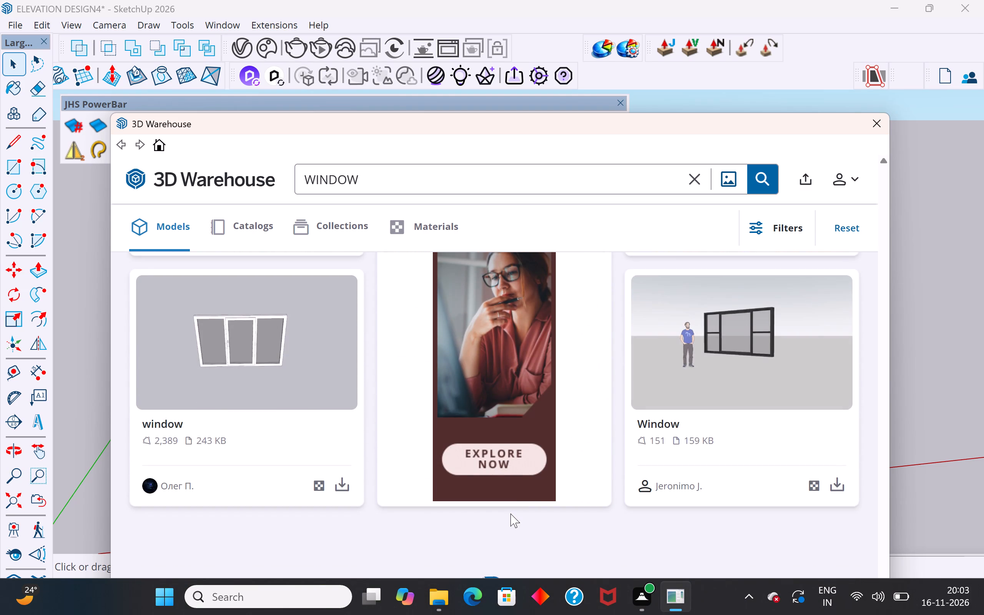
scroll(510, 514, "down", 4)
scroll(510, 514, "up", 18)
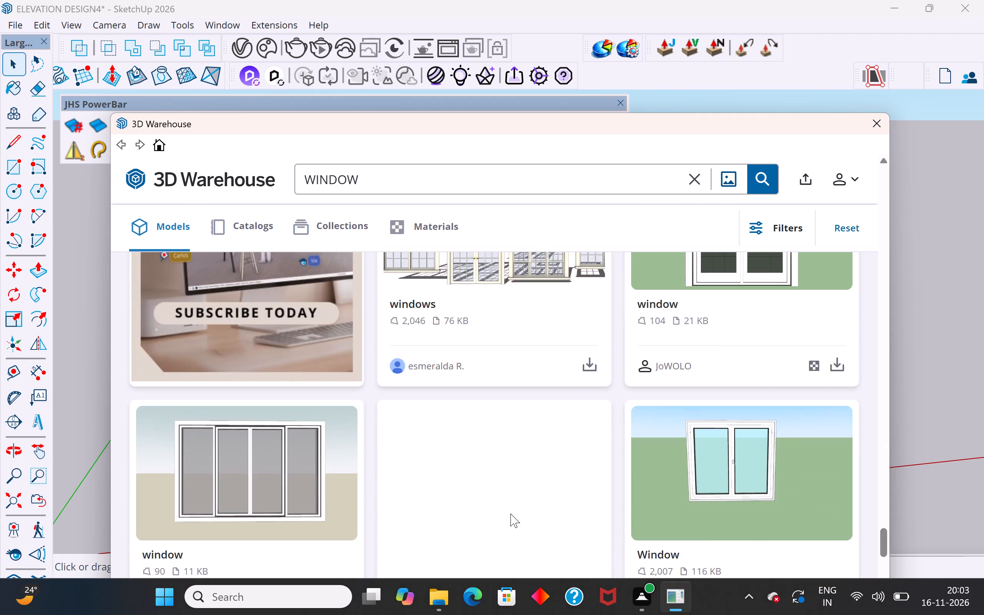
scroll(510, 514, "up", 8)
scroll(510, 514, "down", 5)
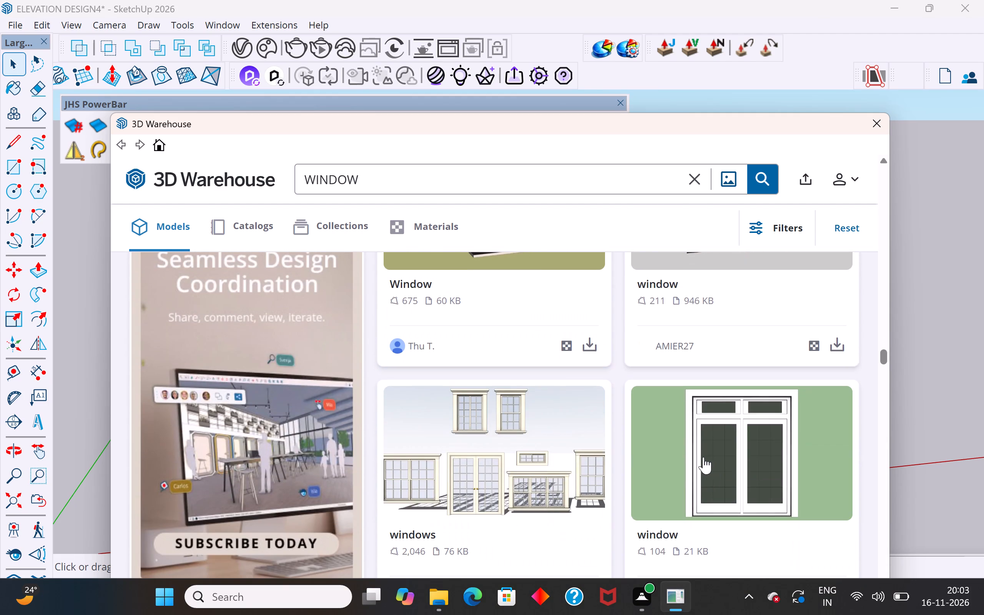
scroll(703, 457, "up", 3)
scroll(725, 454, "down", 1)
Load the dark arched multi-pane window model from 3D Warehouse into the scene and place it beside the house.
left_click(836, 499)
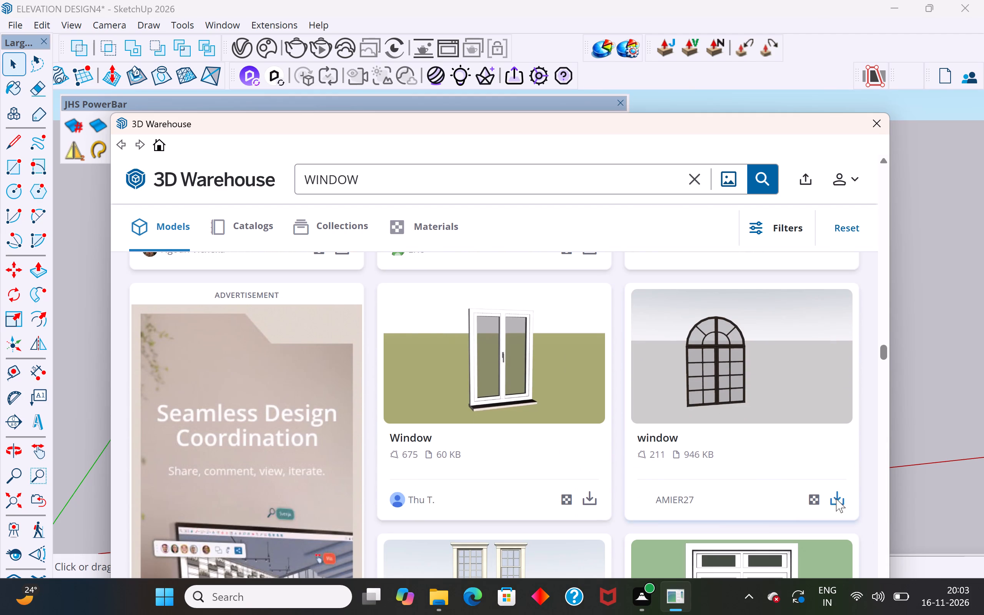
left_click(454, 406)
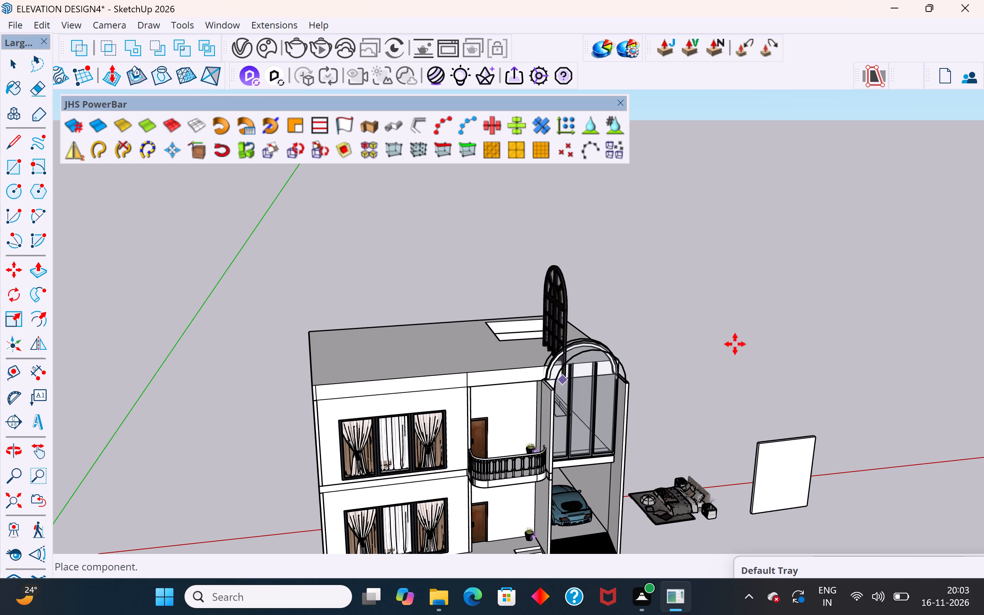
left_click(724, 405)
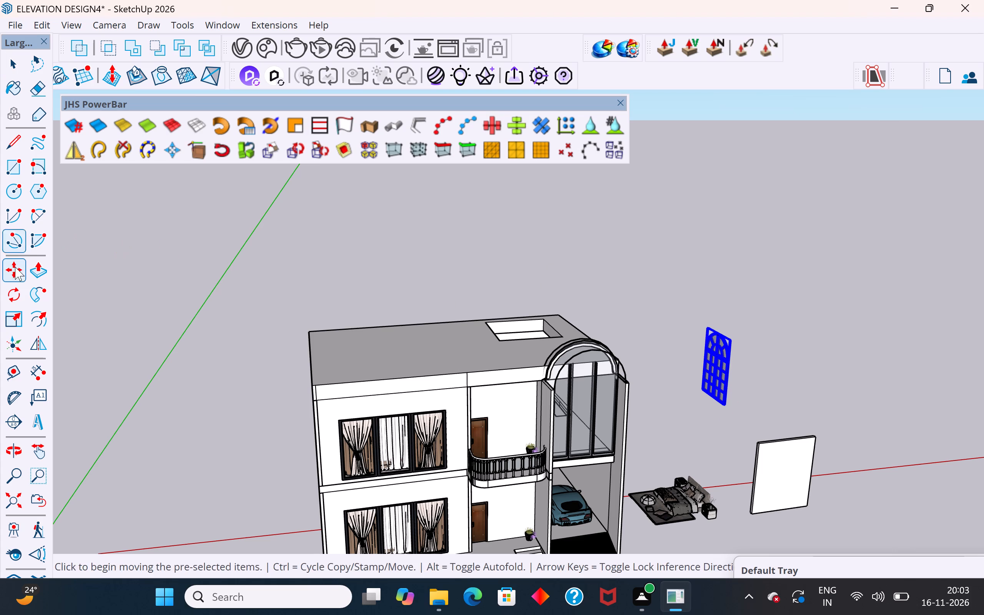
Rotate the arched window about its bottom corner so that it lies along the red axis, parallel to the front elevation.
left_click(17, 296)
scroll(778, 437, "up", 10)
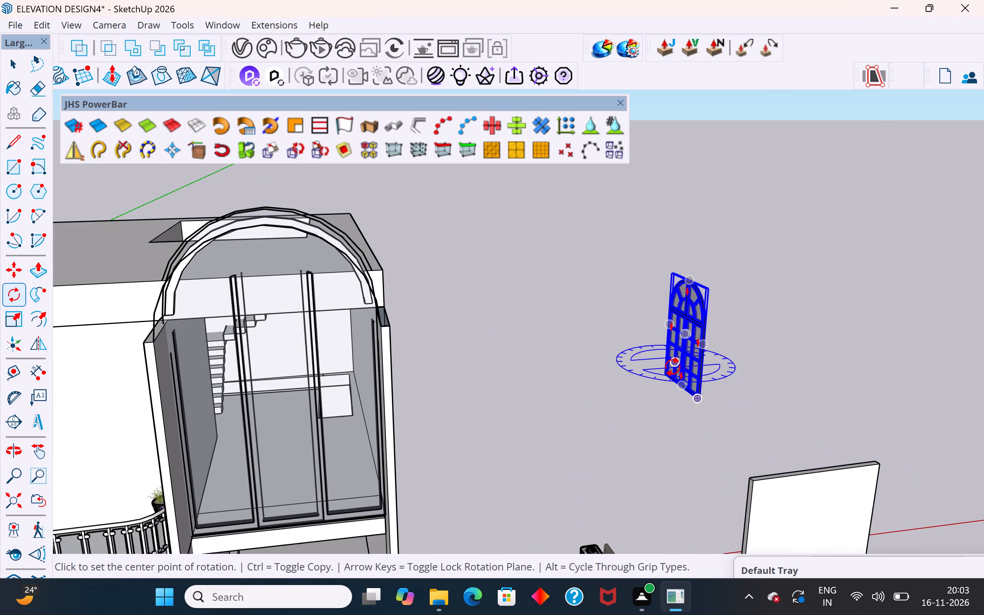
middle_click_drag(673, 366, 696, 428)
scroll(637, 341, "up", 8)
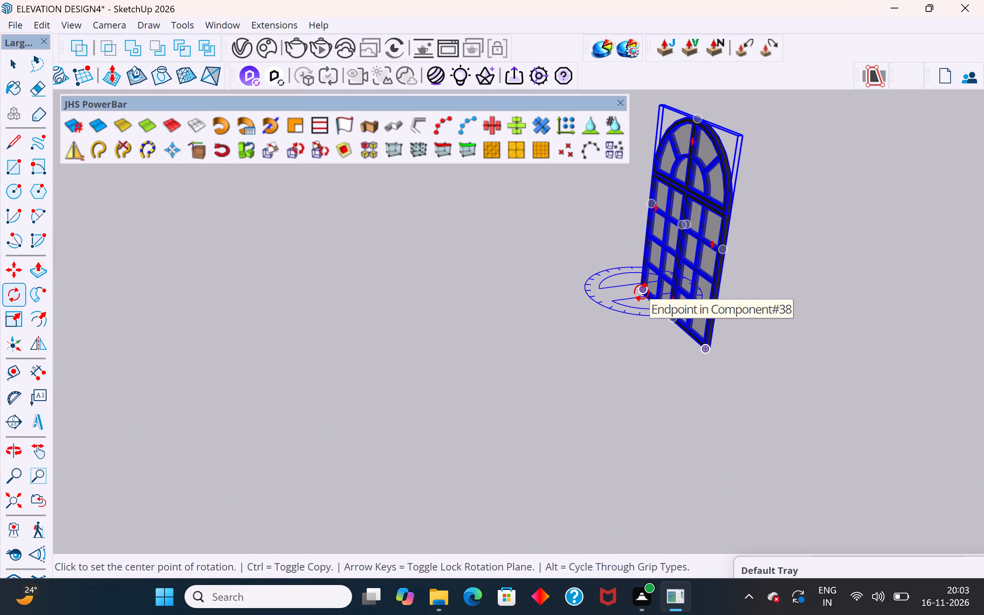
left_click(642, 291)
left_click(717, 363)
left_click(796, 260)
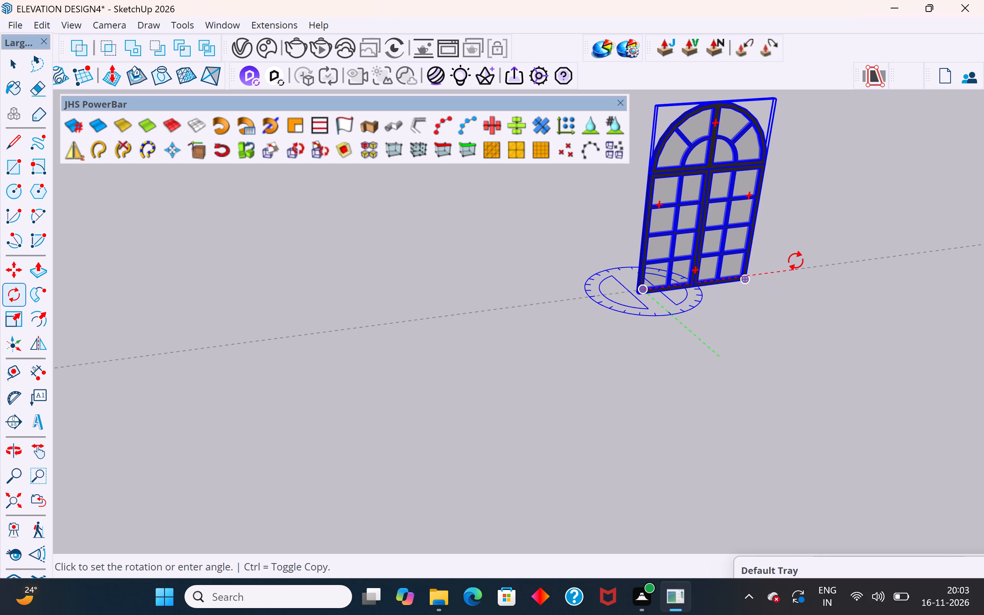
left_click(13, 65)
left_click(350, 305)
Delete the bay's existing arched window, including its glass, mullioned frame and the arch pieces above it.
scroll(636, 355, "down", 6)
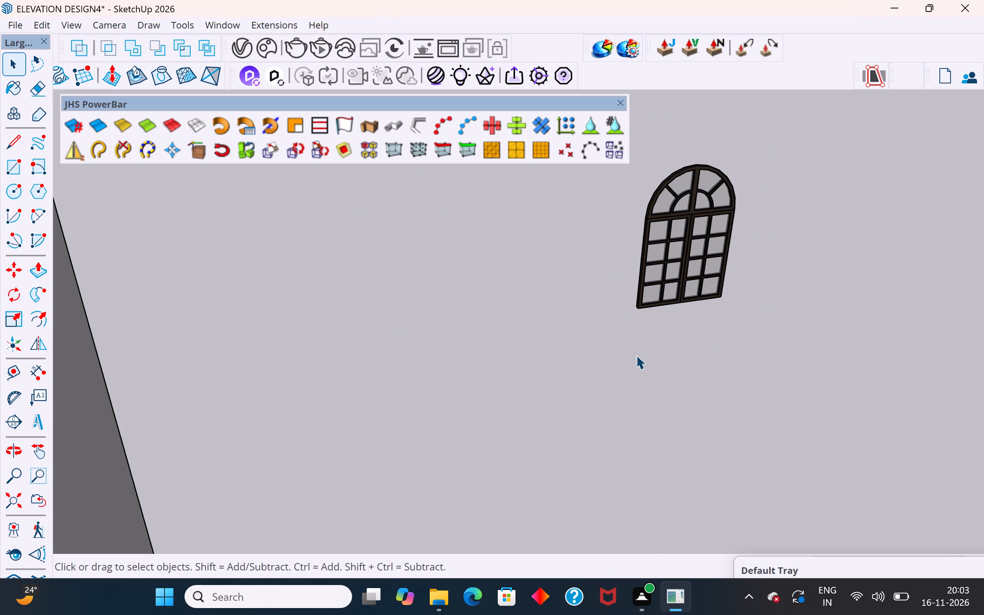
scroll(636, 355, "down", 9)
left_click(476, 450)
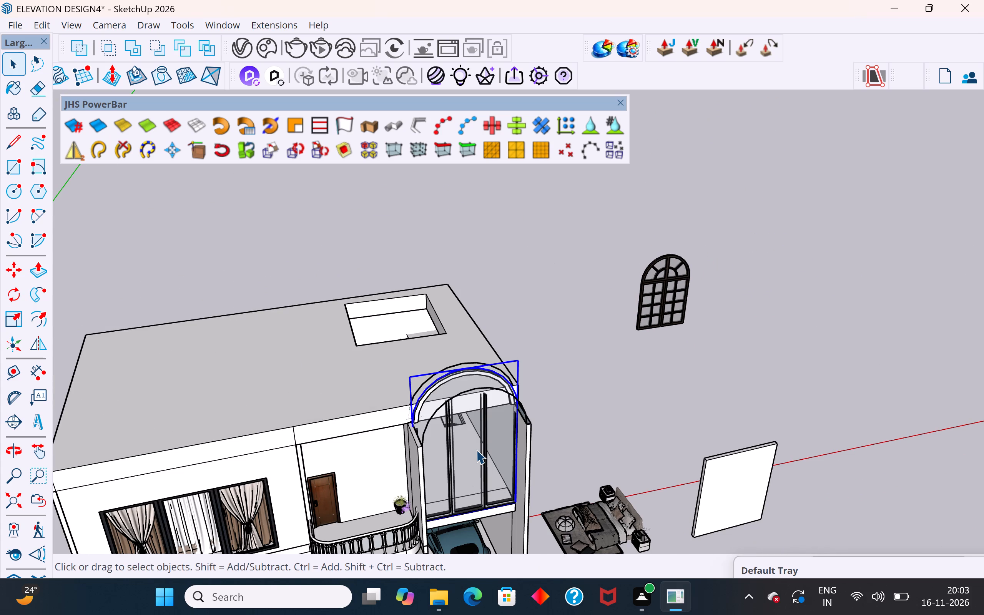
key("Delete")
left_click(485, 448)
key("Delete")
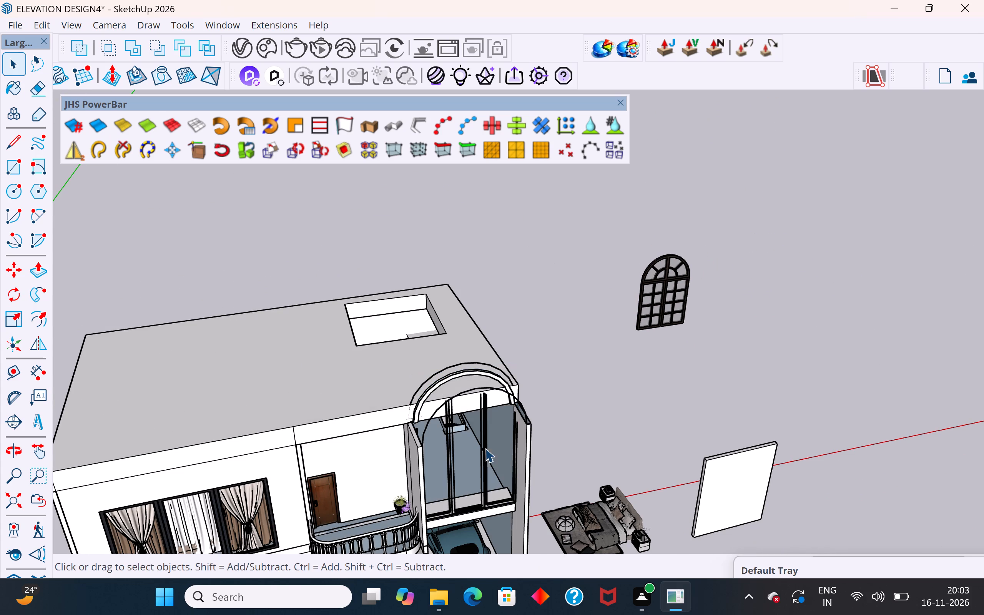
key("ctrl+z")
middle_click_drag(482, 401, 746, 299)
middle_click_drag(510, 365, 823, 376)
middle_click_drag(600, 304, 630, 264)
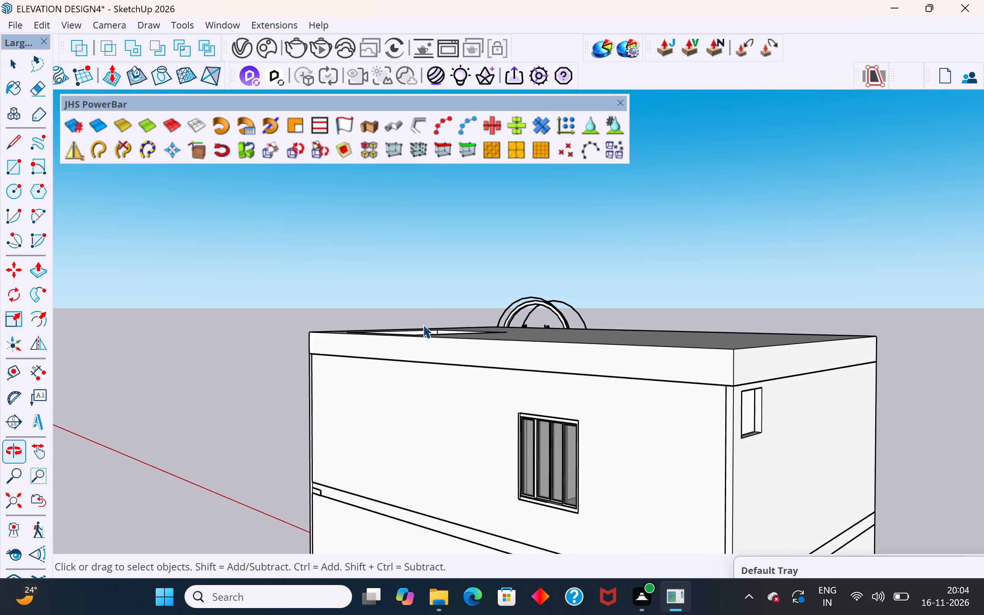
scroll(431, 309, "up", 10)
left_click_drag(683, 260, 481, 334)
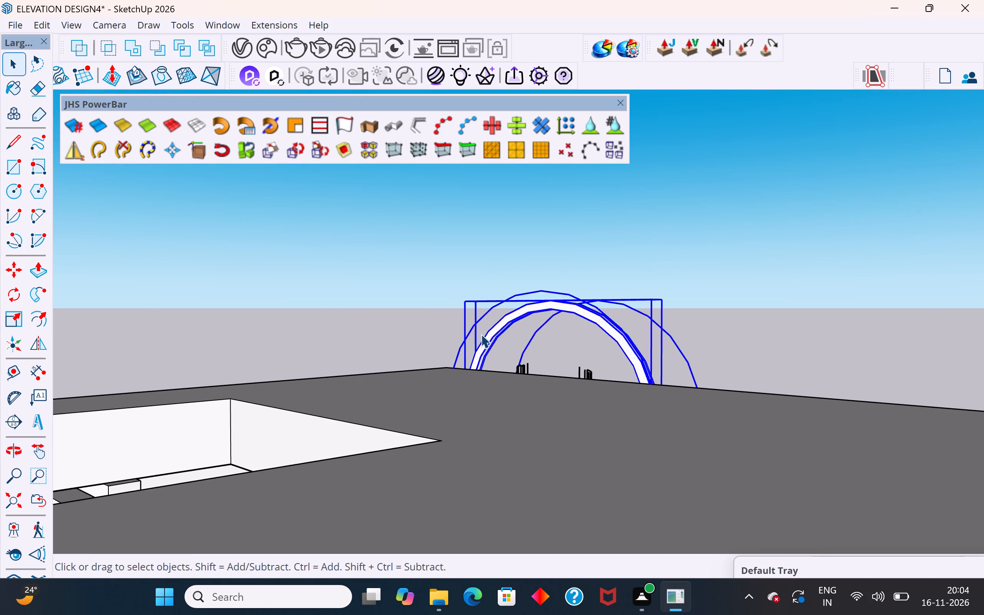
key("Delete")
left_click(522, 366)
key("Delete")
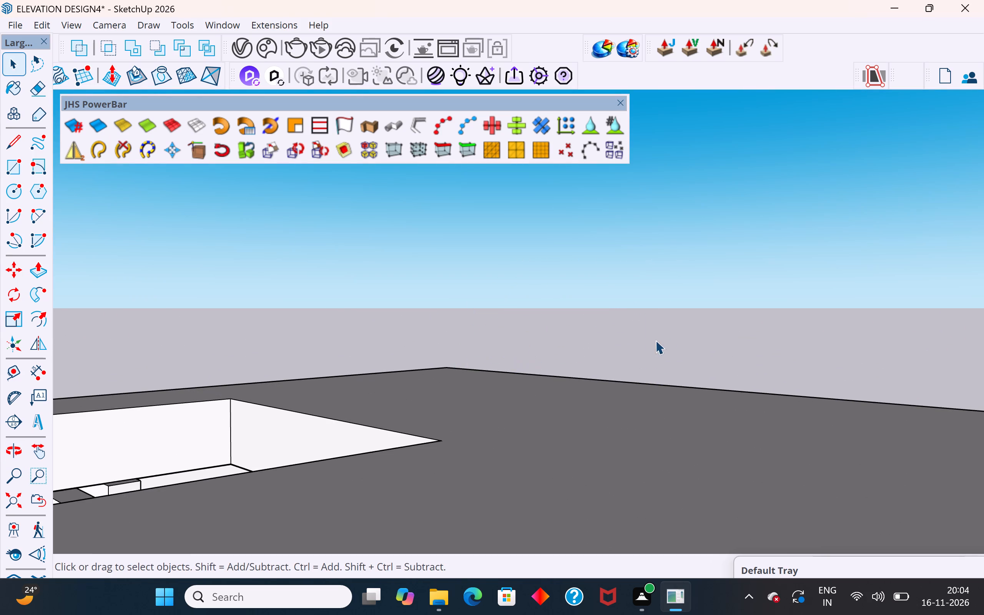
Move the new arched window by its bottom corner into the upper-floor bay opening, onto the outer corner of the floor slab.
scroll(598, 371, "down", 6)
middle_click_drag(604, 372, 15, 535)
scroll(466, 397, "down", 11)
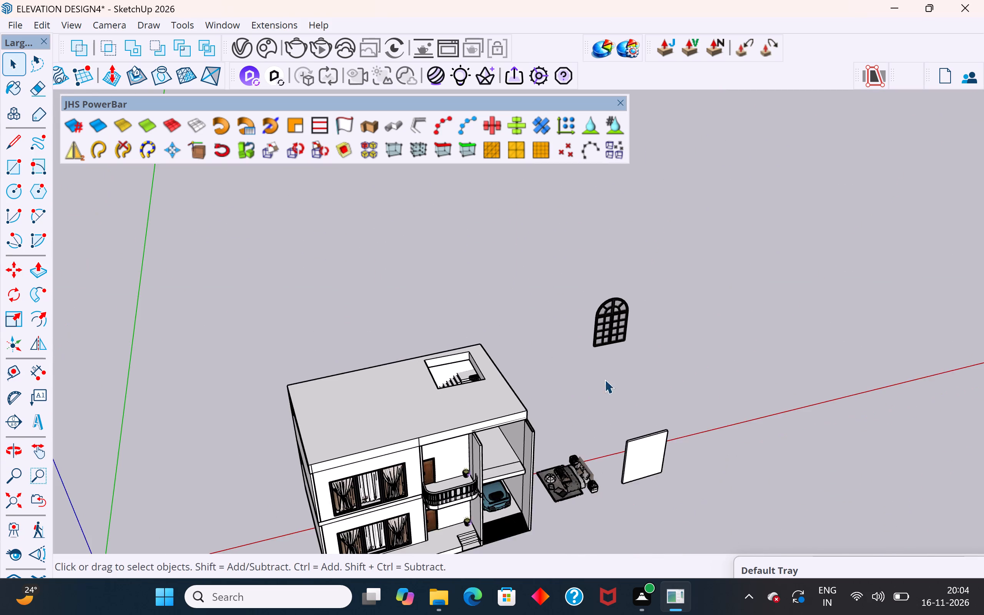
middle_click_drag(613, 378, 524, 321)
left_click(681, 376)
scroll(679, 427, "up", 3)
key("m")
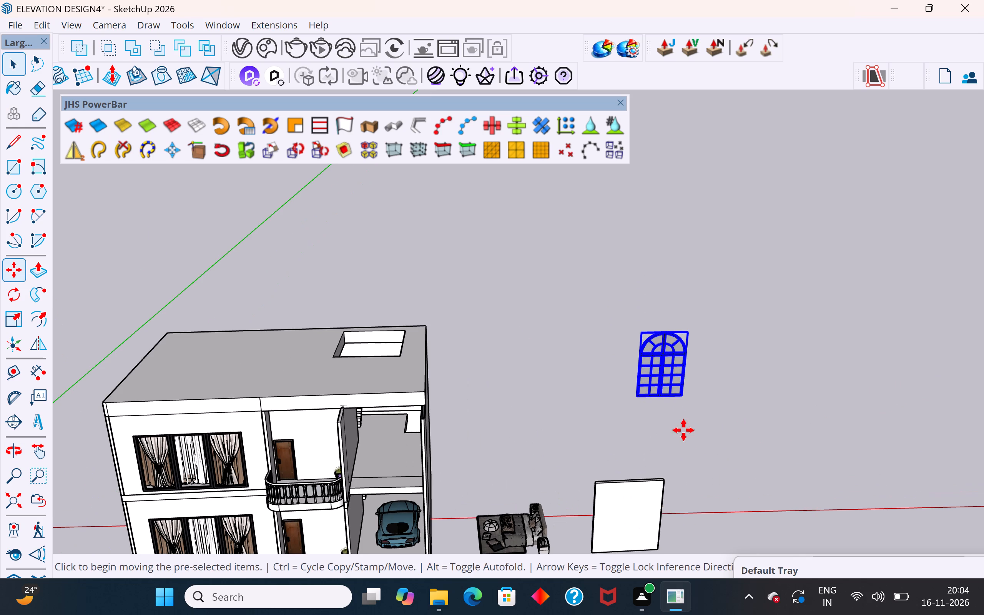
left_click(686, 395)
middle_click_drag(411, 486, 427, 477)
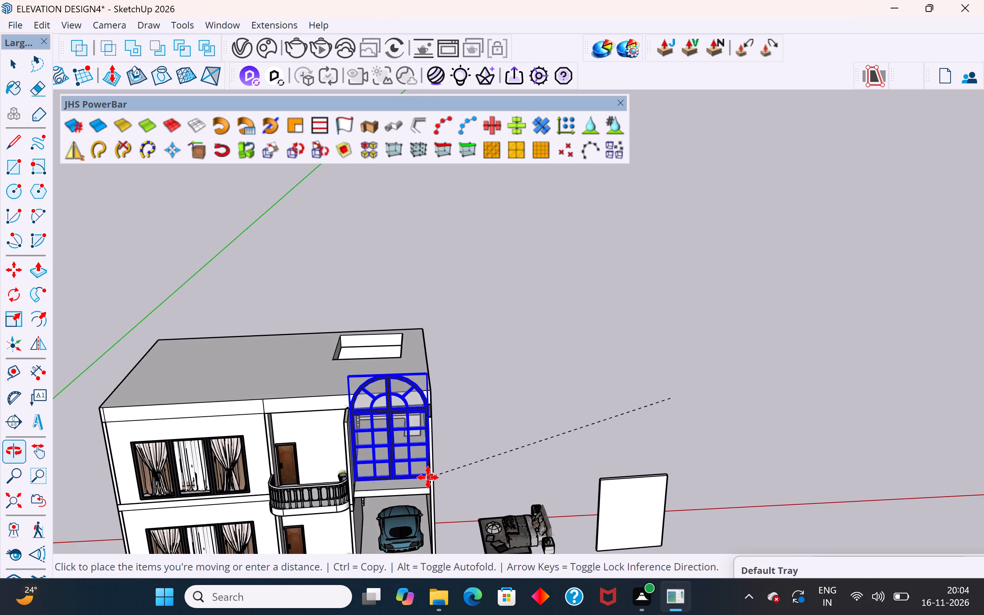
scroll(428, 477, "up", 3)
middle_click_drag(427, 477, 449, 426)
scroll(426, 454, "up", 8)
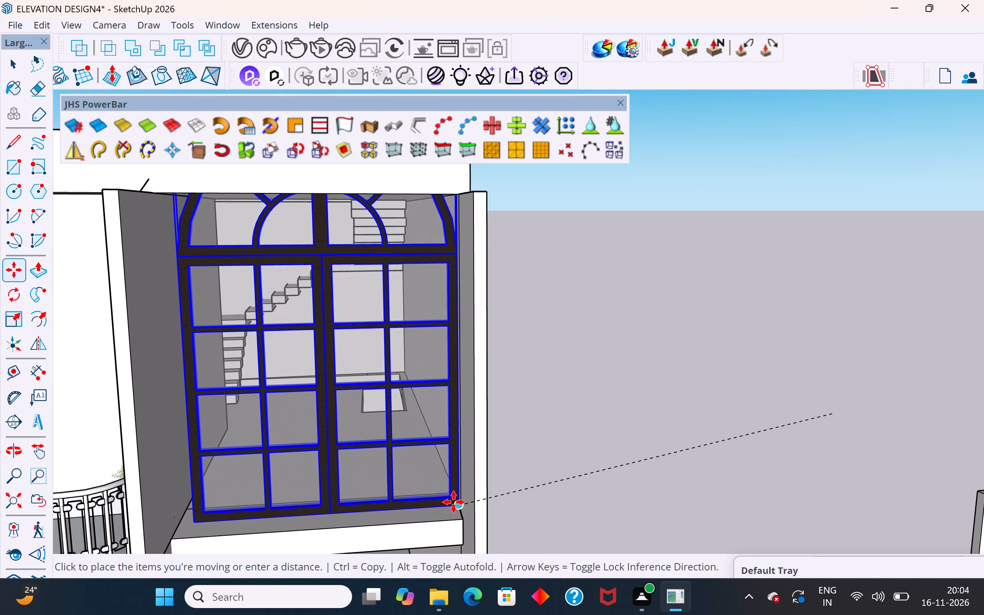
left_click(449, 494)
Scale the arched window from its balcony-side bottom corner so that it spans the bay opening to the balcony-side wall.
key("s")
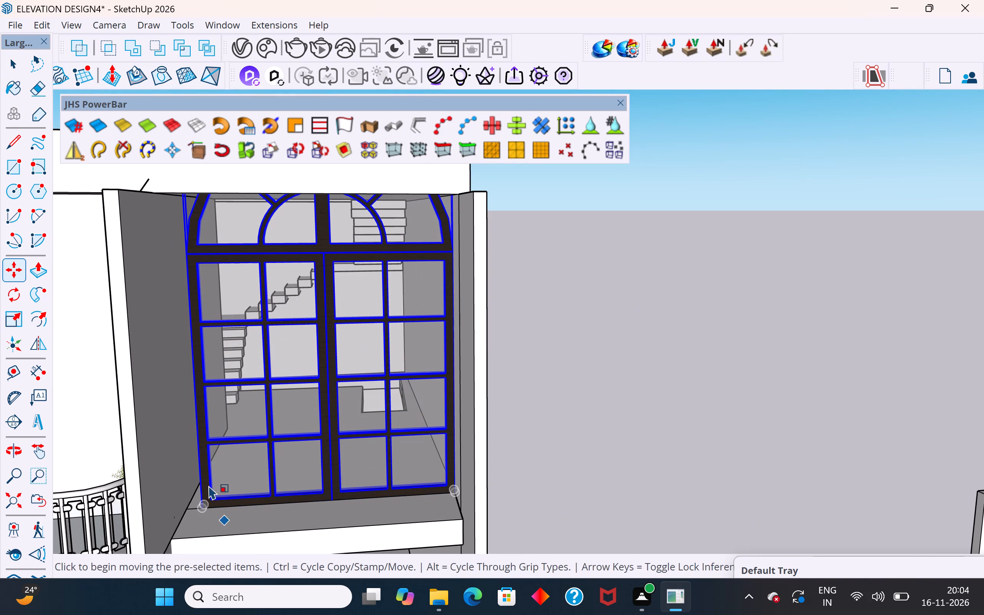
scroll(197, 512, "up", 12)
middle_click_drag(211, 497, 181, 538)
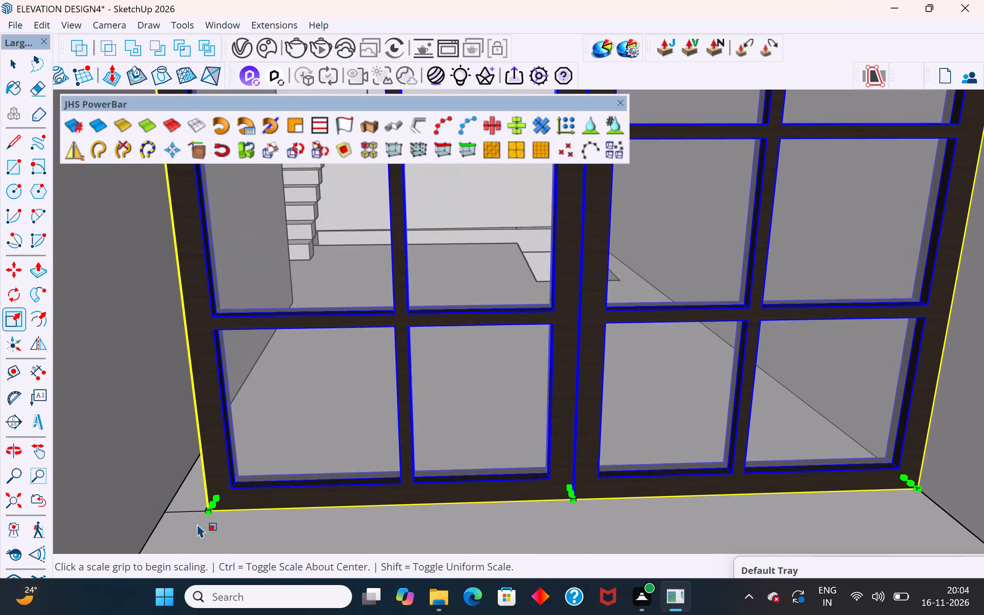
scroll(197, 524, "up", 4)
left_click(219, 498)
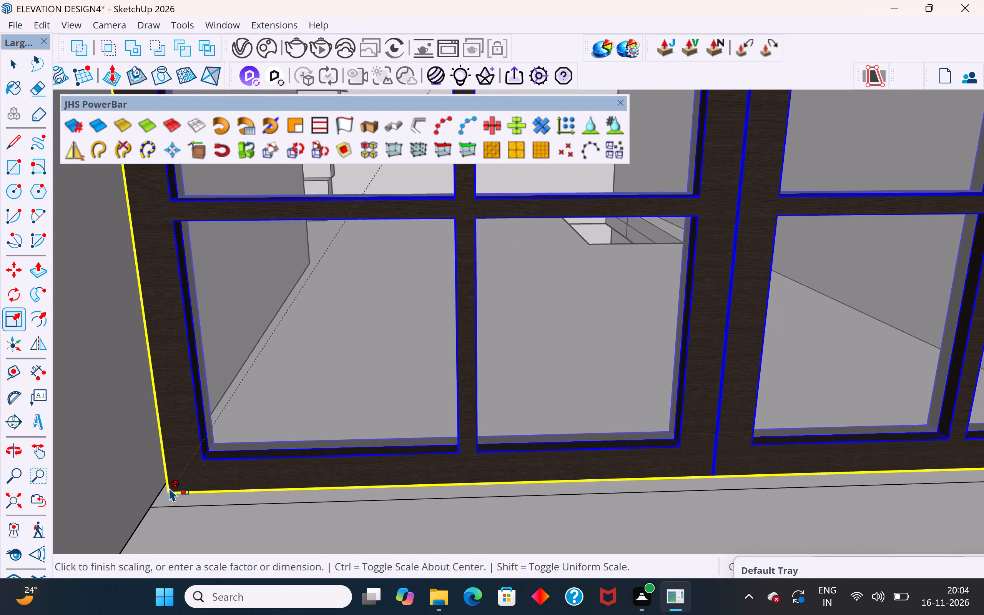
left_click(157, 497)
scroll(306, 539, "down", 13)
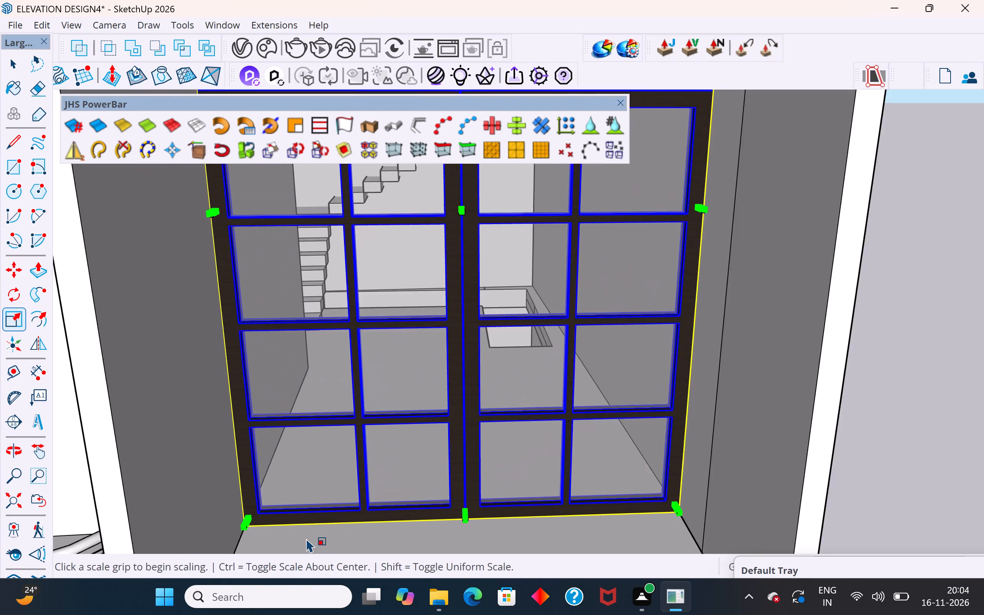
scroll(306, 539, "down", 3)
scroll(341, 498, "down", 6)
middle_click_drag(346, 496, 352, 482)
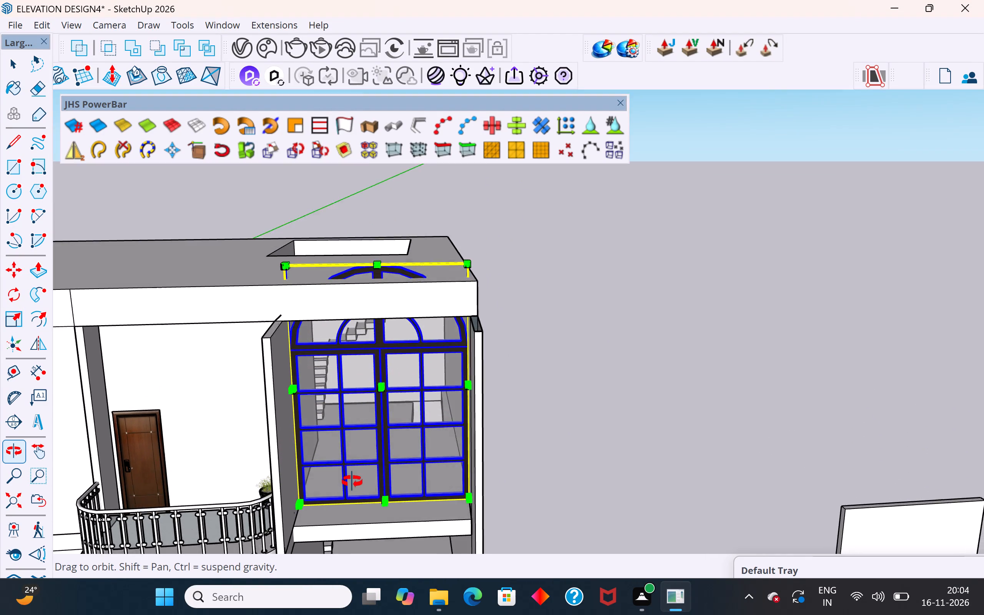
middle_click_drag(352, 482, 351, 485)
scroll(354, 479, "down", 5)
middle_click_drag(353, 487, 329, 519)
scroll(489, 371, "down", 4)
scroll(425, 474, "up", 2)
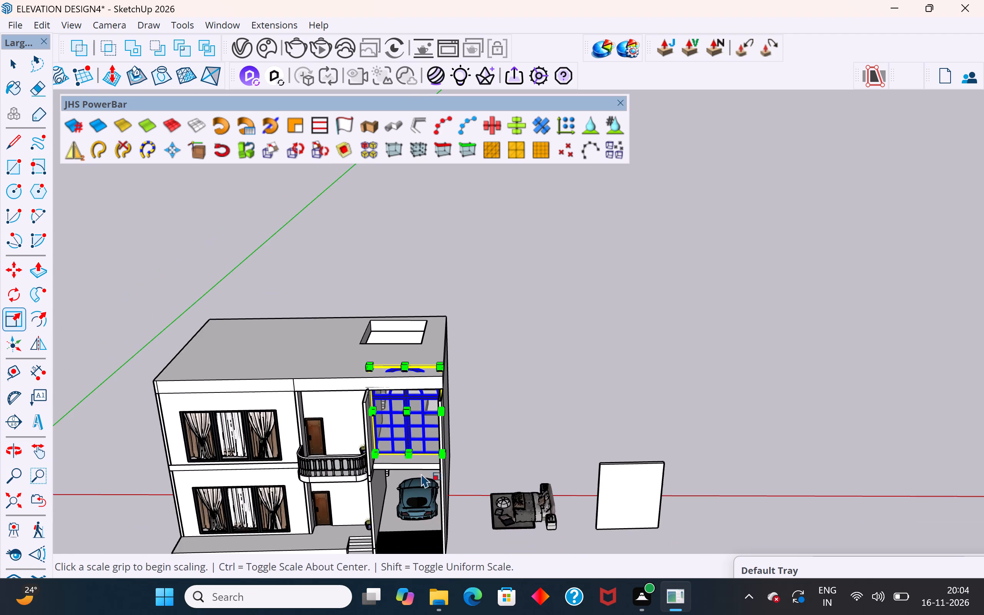
scroll(421, 474, "up", 4)
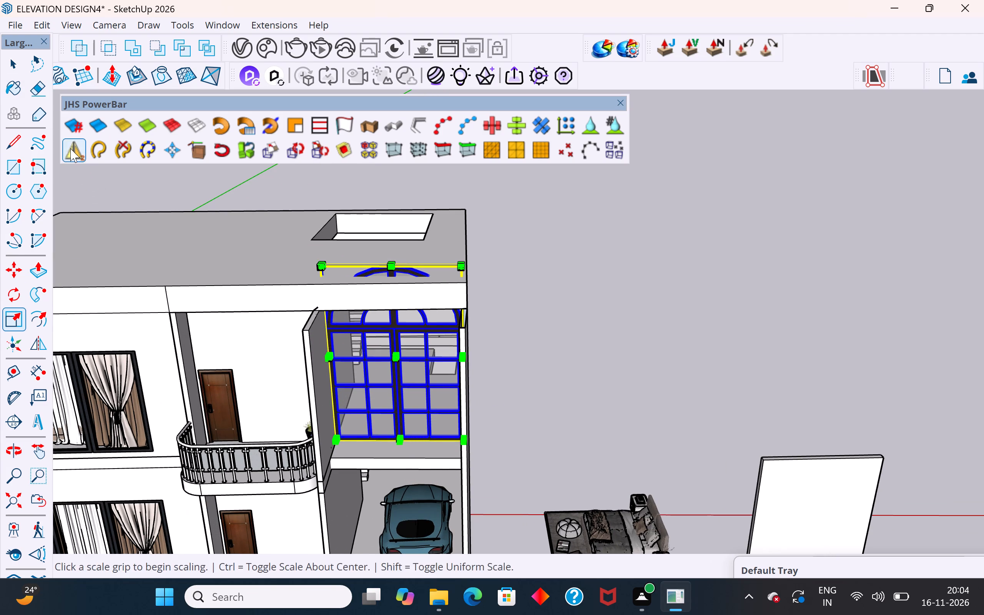
left_click(20, 64)
left_click(108, 171)
scroll(488, 263, "down", 5)
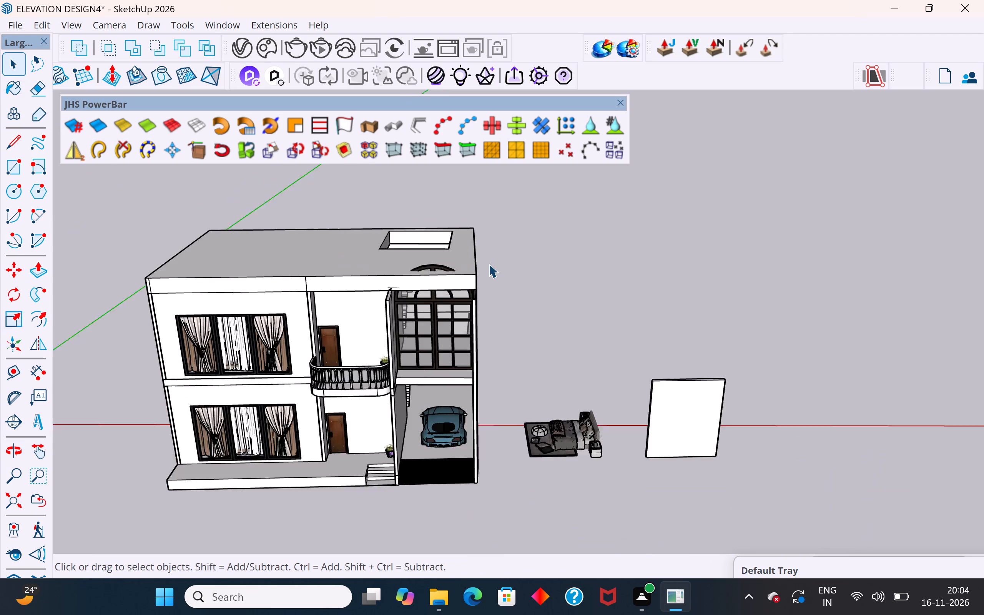
Move the arched window by its balcony-side bottom corner onto the front corner of the upper-floor slab.
scroll(489, 264, "up", 1)
middle_click_drag(458, 291, 378, 242)
scroll(373, 372, "up", 4)
middle_click_drag(367, 369, 391, 351)
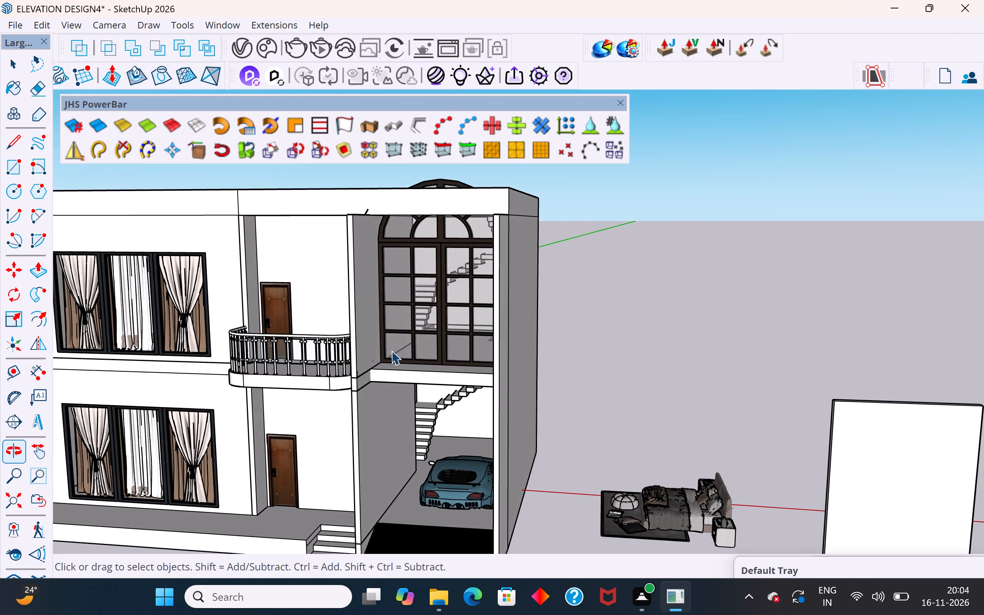
scroll(383, 366, "up", 8)
left_click(379, 357)
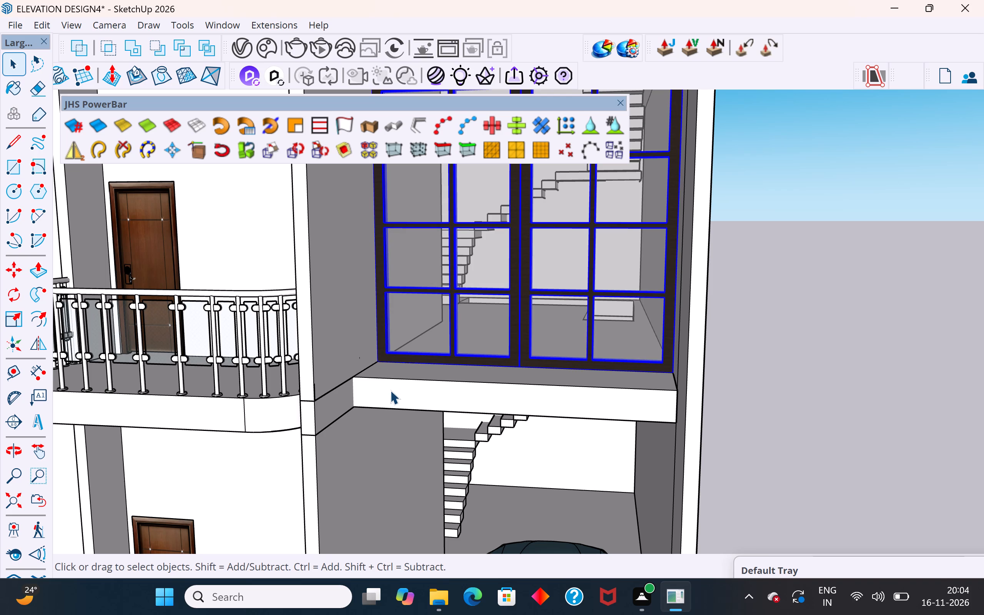
key("m")
left_click(381, 364)
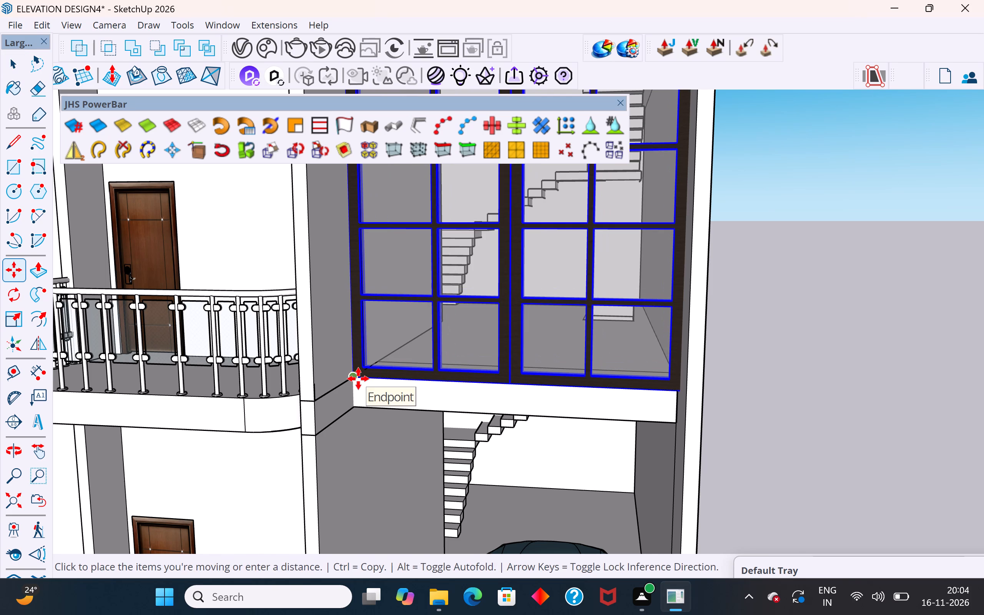
left_click(358, 379)
scroll(516, 421, "down", 5)
middle_click_drag(544, 420, 752, 475)
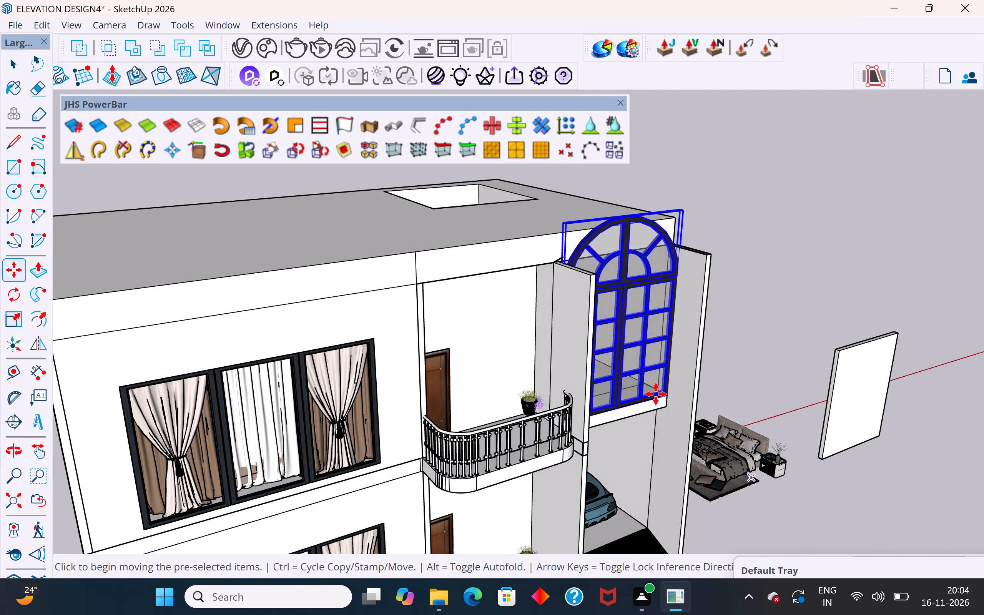
middle_click_drag(646, 387, 377, 461)
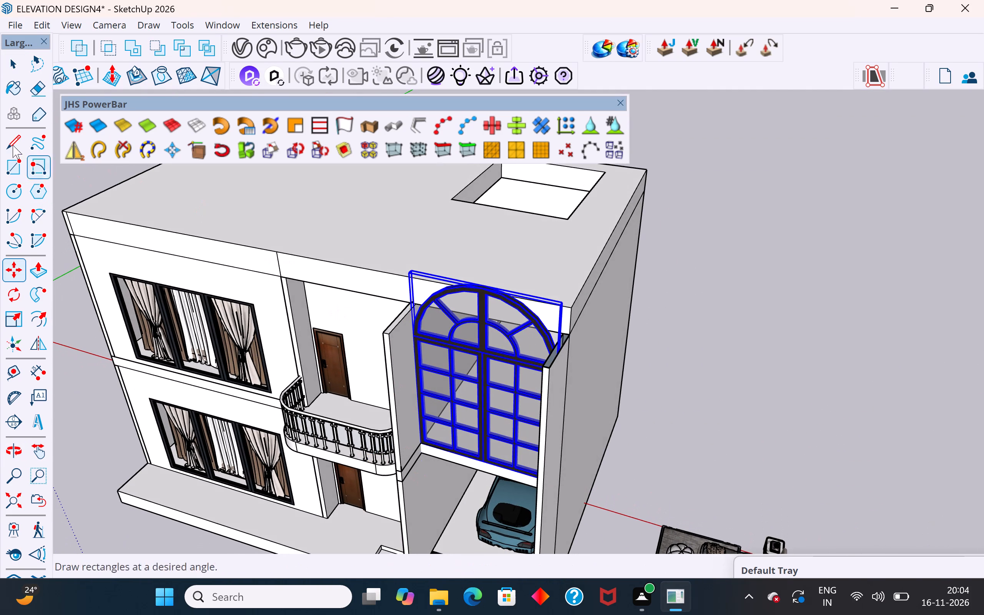
left_click(5, 61)
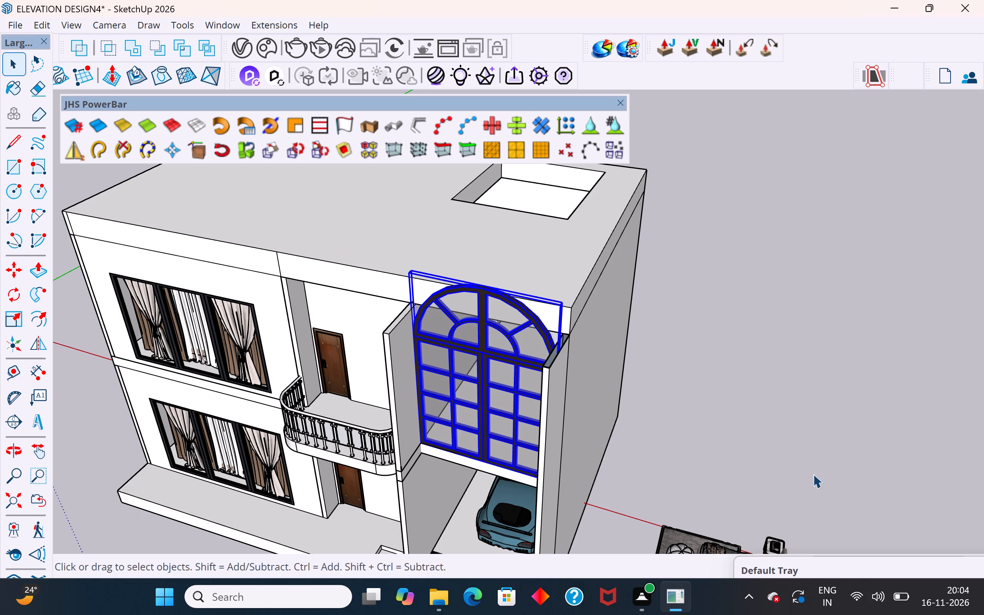
left_click(813, 474)
Push/Pull the front face of the bay's upper-floor slab slightly outward, beneath the arched window.
scroll(609, 375, "up", 1)
middle_click_drag(609, 374, 682, 302)
scroll(500, 392, "up", 3)
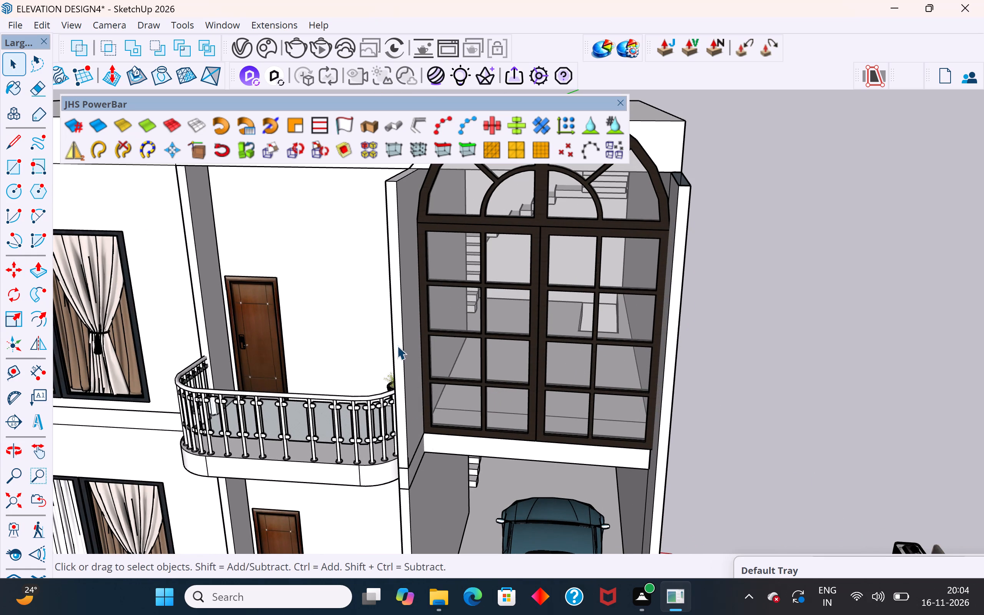
middle_click_drag(398, 345, 372, 247)
scroll(464, 407, "up", 4)
left_click(403, 332)
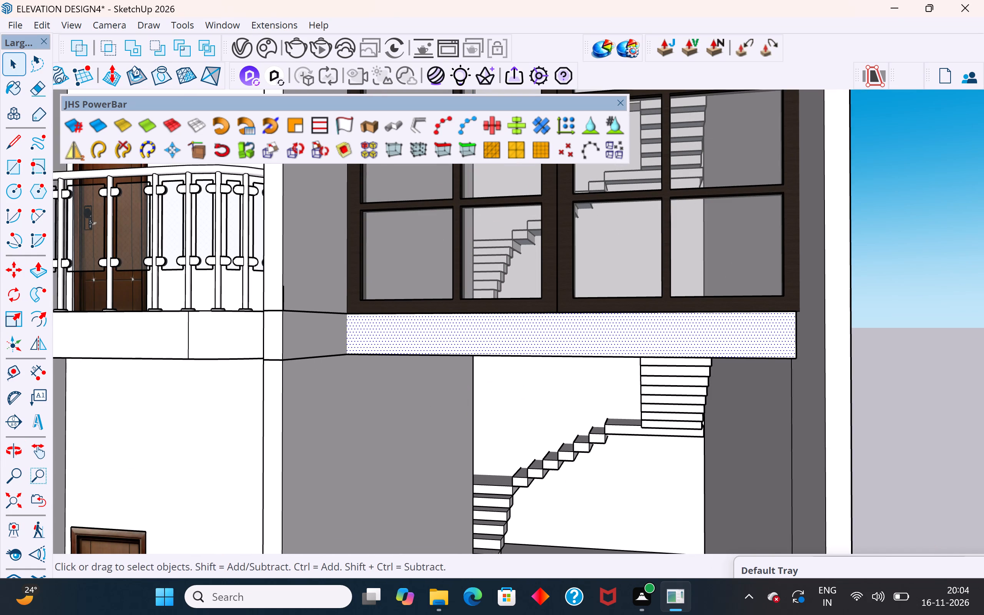
left_click(38, 269)
left_click(345, 353)
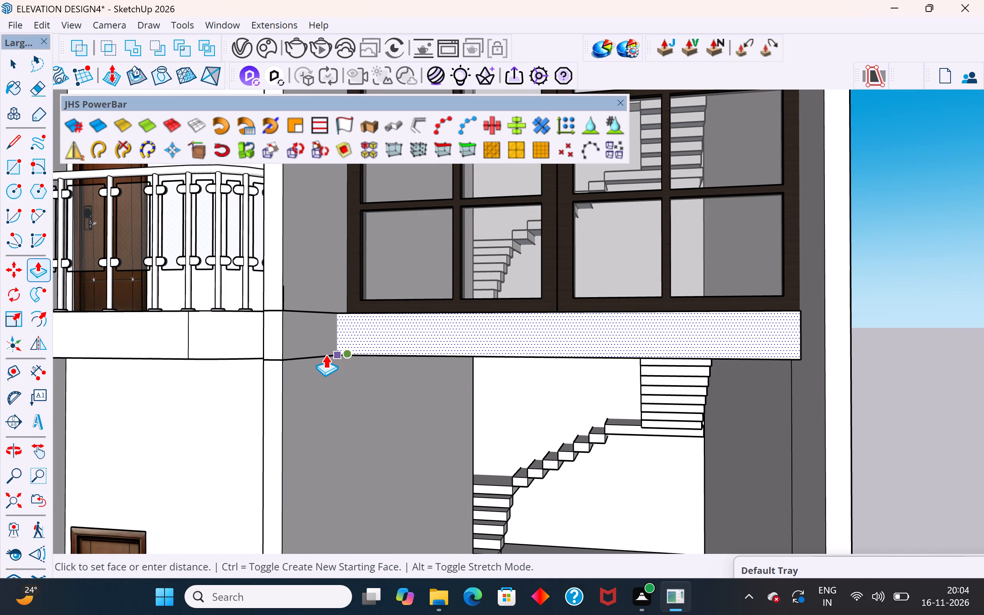
left_click(323, 356)
scroll(437, 366, "down", 5)
middle_click_drag(437, 366, 571, 551)
scroll(437, 366, "down", 1)
scroll(469, 321, "down", 4)
middle_click_drag(469, 321, 429, 380)
scroll(434, 213, "down", 3)
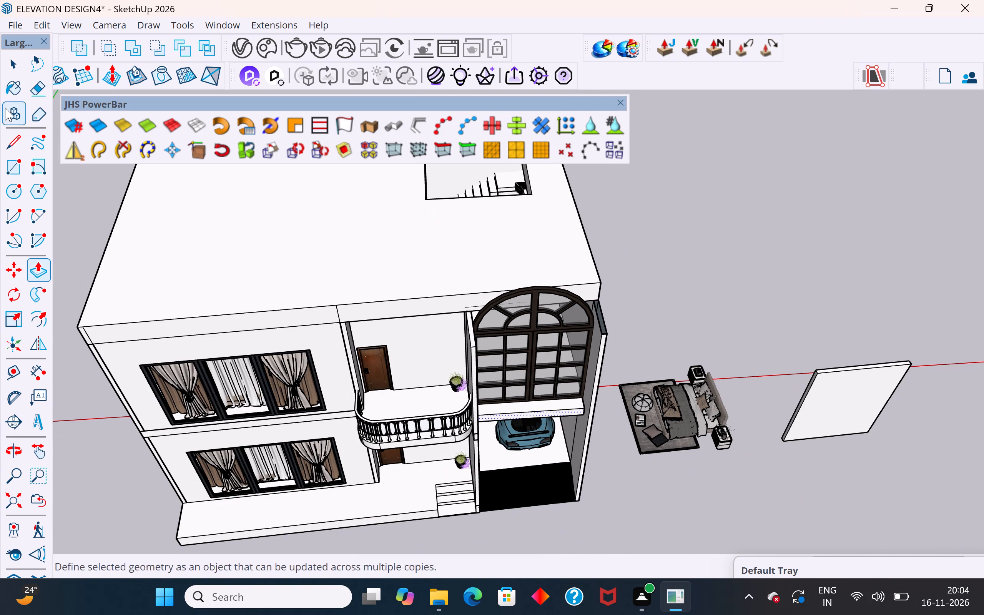
left_click(22, 65)
left_click(70, 219)
Move the arched window by its balcony-side bottom corner forward to the front edge of the extended slab.
scroll(549, 407, "up", 8)
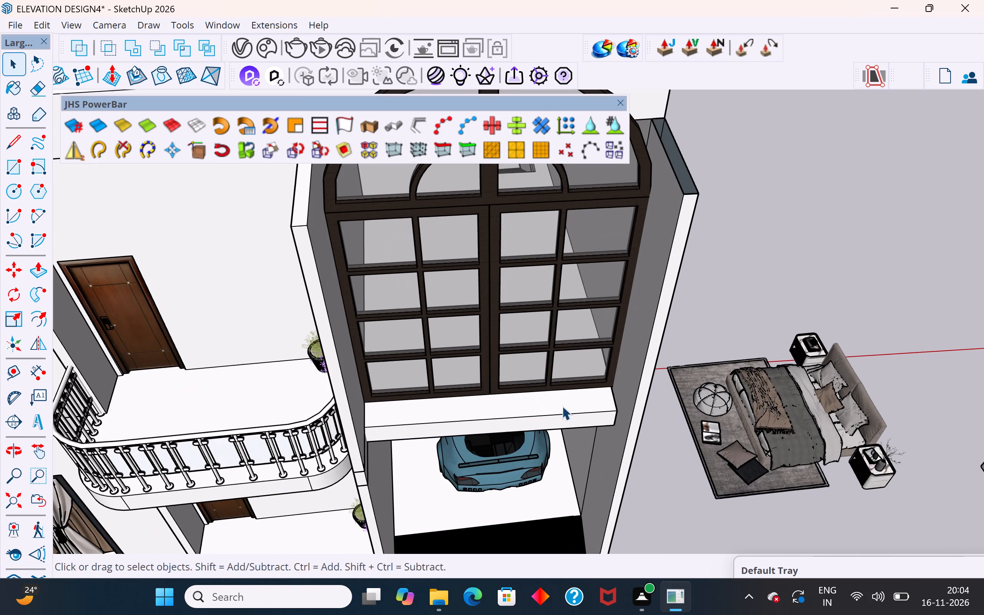
left_click(568, 354)
scroll(400, 404, "up", 9)
key("m")
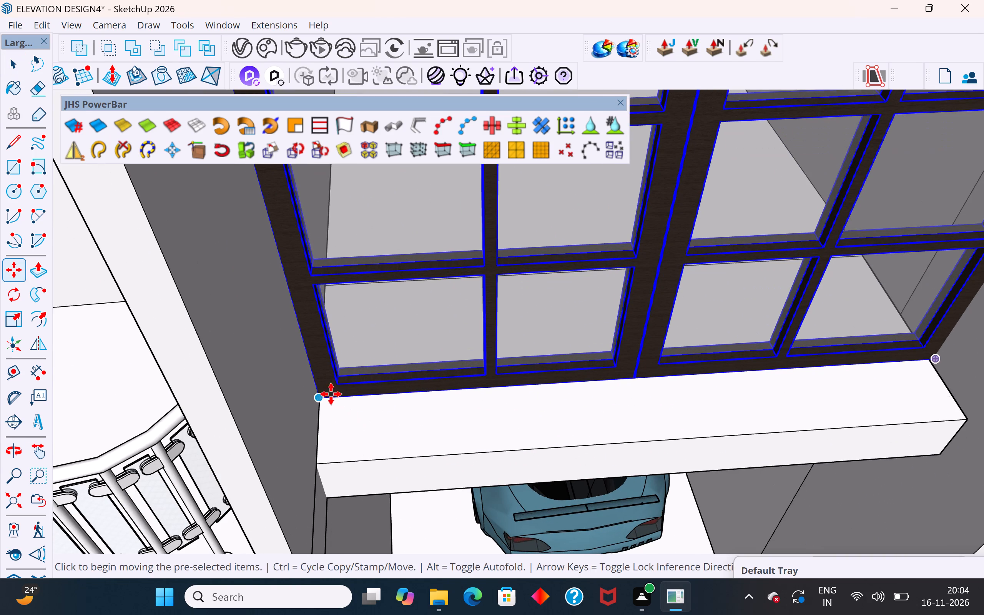
left_click(320, 401)
left_click(312, 469)
scroll(444, 434, "down", 8)
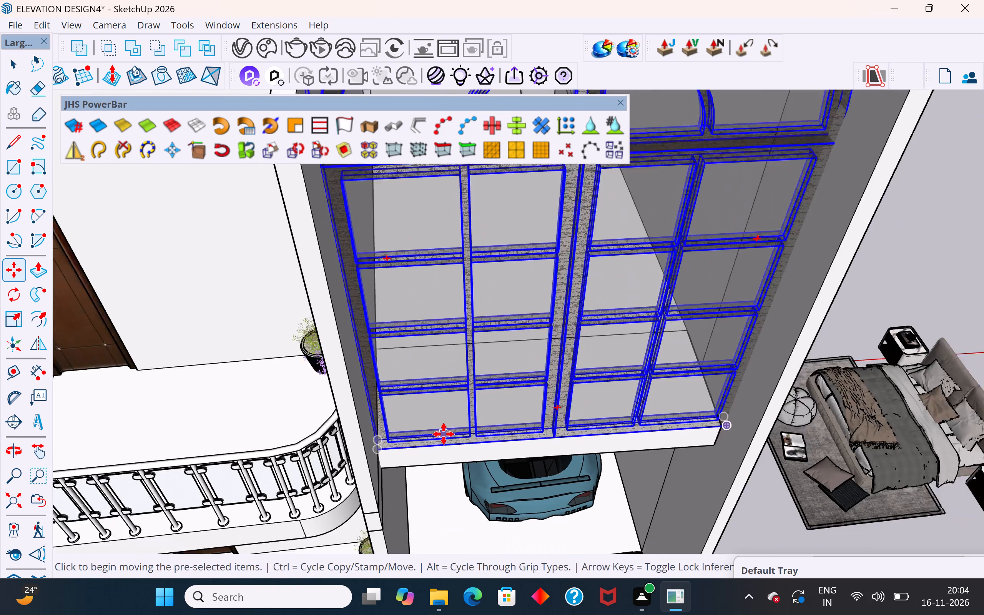
scroll(444, 434, "down", 7)
left_click(17, 69)
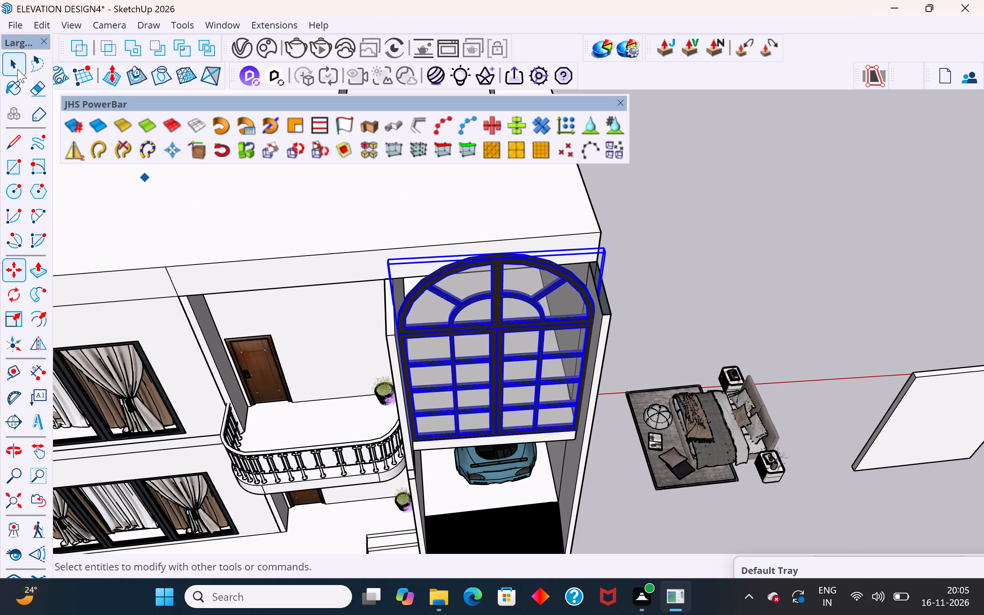
left_click(664, 276)
Examine from several sides how the arched window sits against the roof band and the bay's side walls.
middle_click_drag(651, 297, 282, 261)
scroll(433, 437, "down", 6)
middle_click_drag(427, 361, 465, 317)
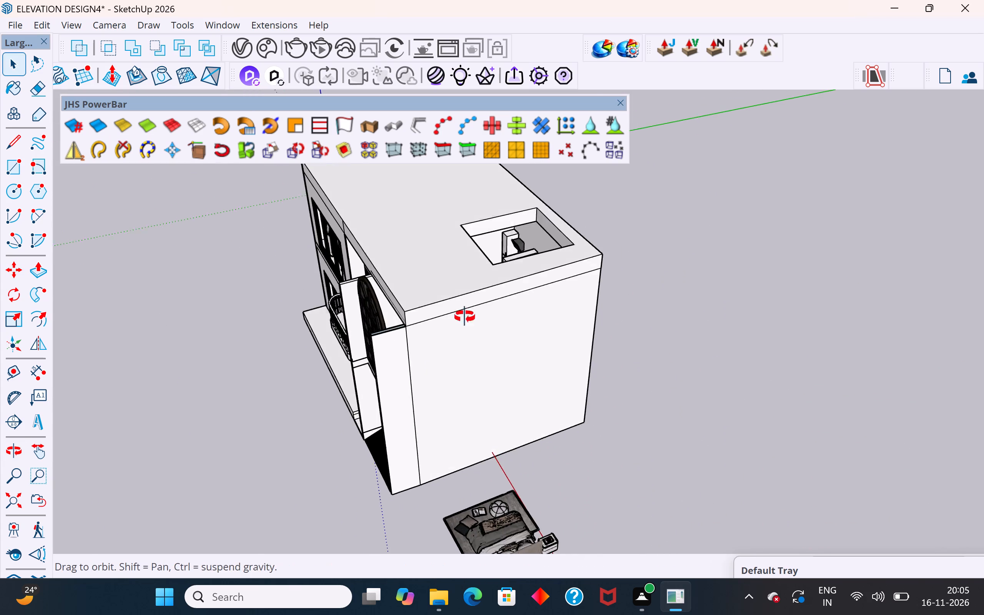
middle_click_drag(465, 317, 681, 278)
scroll(609, 549, "down", 4)
middle_click_drag(712, 545, 944, 370)
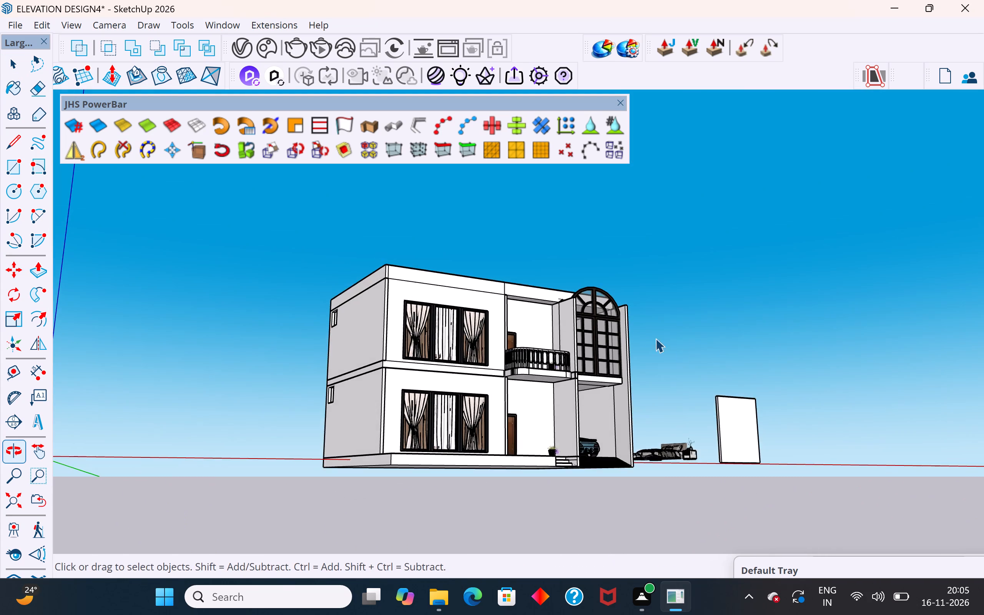
scroll(651, 335, "up", 7)
middle_click_drag(621, 372, 466, 459)
scroll(572, 379, "up", 1)
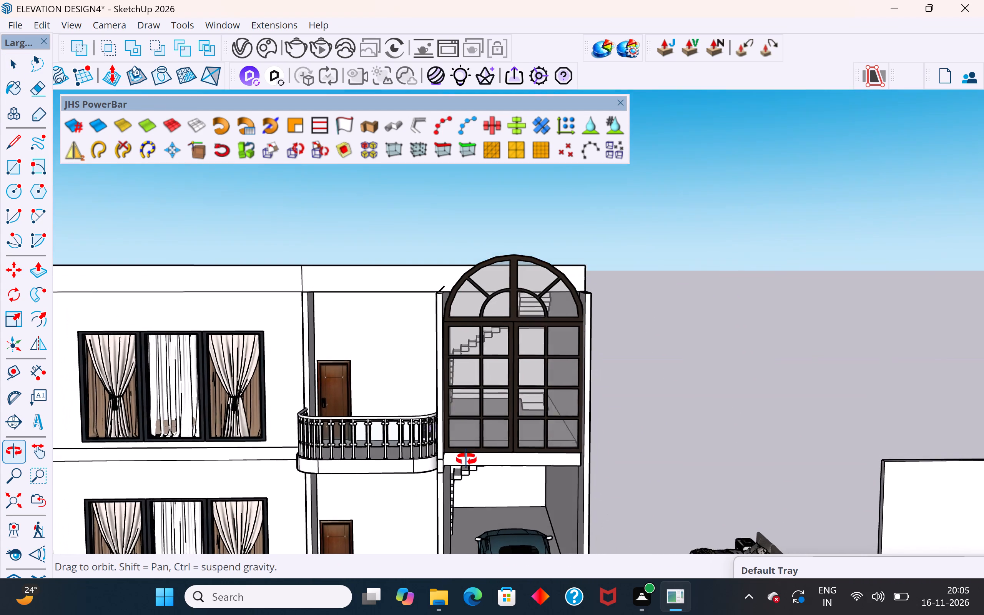
middle_click_drag(466, 459, 466, 491)
scroll(531, 282, "up", 3)
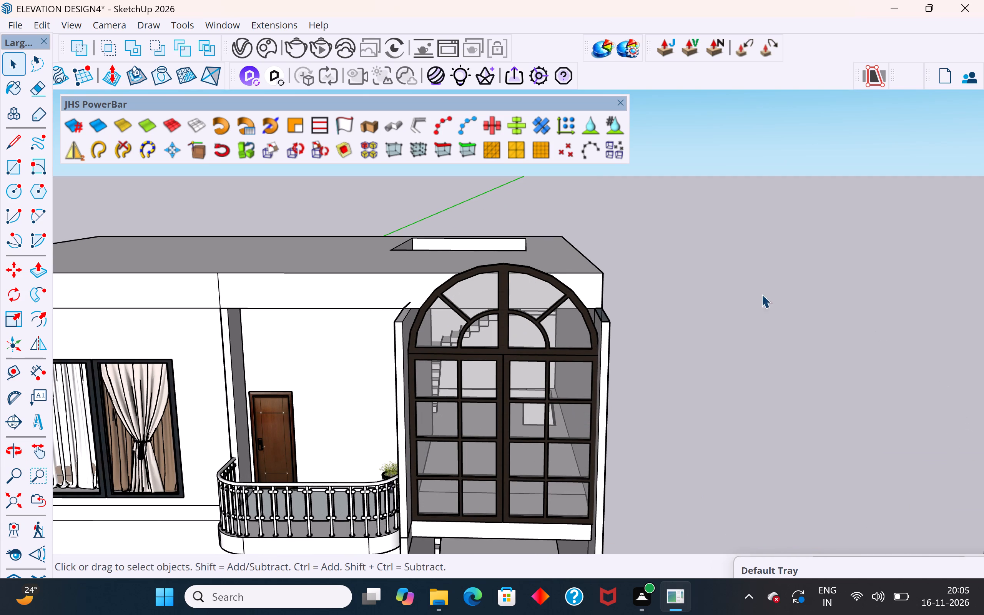
scroll(413, 351, "up", 5)
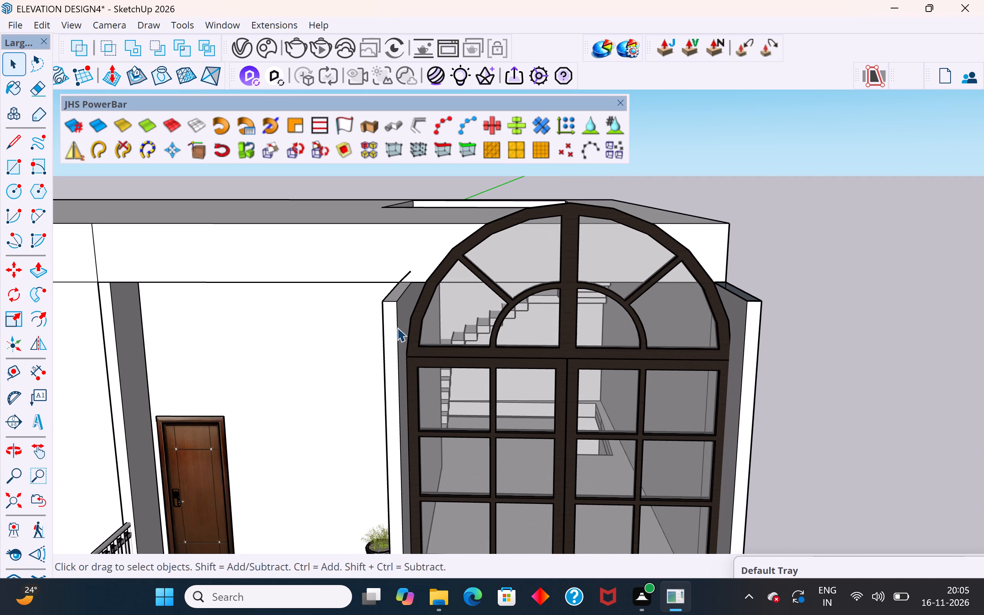
middle_click_drag(392, 296, 284, 264)
scroll(316, 281, "up", 1)
middle_click_drag(316, 281, 319, 300)
scroll(319, 300, "up", 1)
scroll(327, 283, "down", 5)
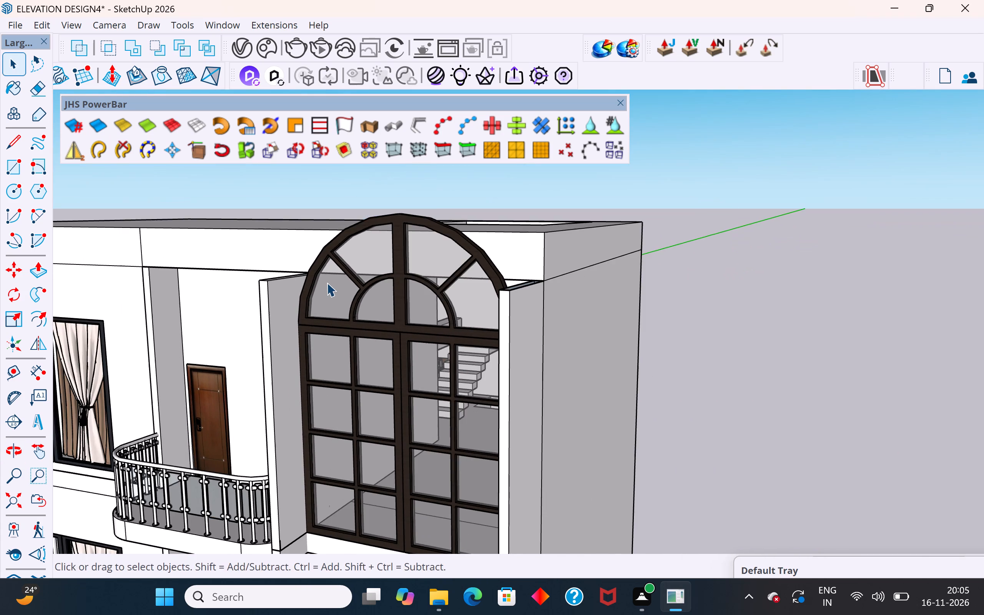
Hide the arched window so that the bay opening is clear to work on.
middle_click_drag(327, 283, 341, 311)
left_click(379, 329)
right_click(379, 329)
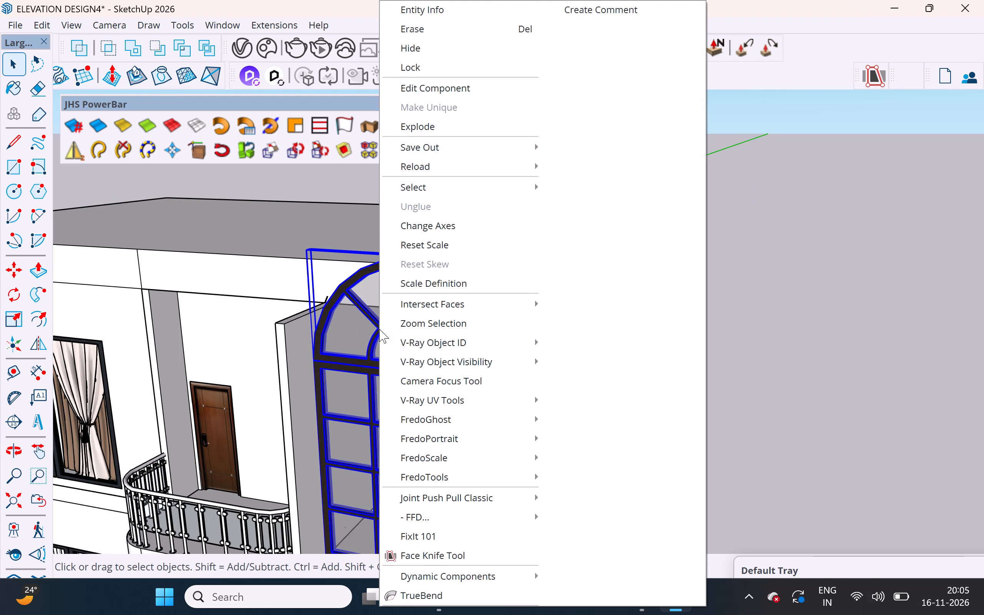
left_click(414, 43)
scroll(594, 90, "down", 4)
scroll(475, 421, "up", 4)
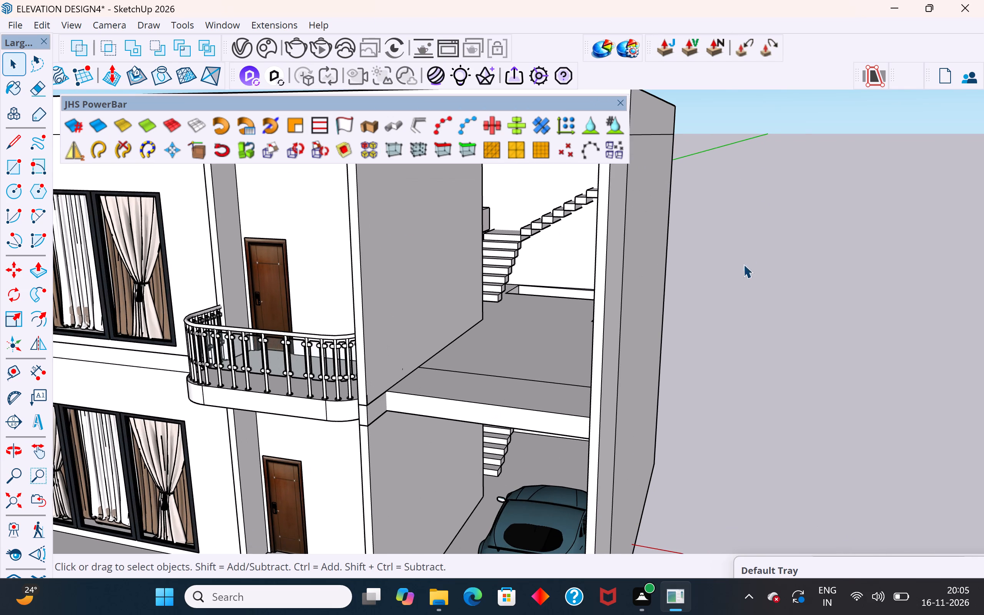
scroll(657, 471, "down", 3)
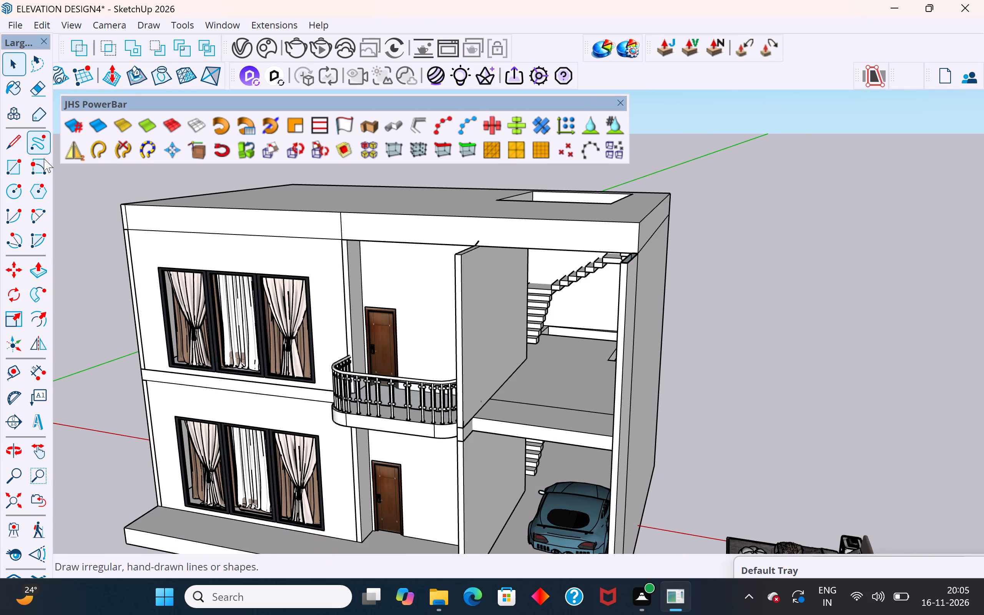
Draw a vertical line on the balcony-side bay wall, from the slab's front corner up to the wall's top edge.
left_click(11, 142)
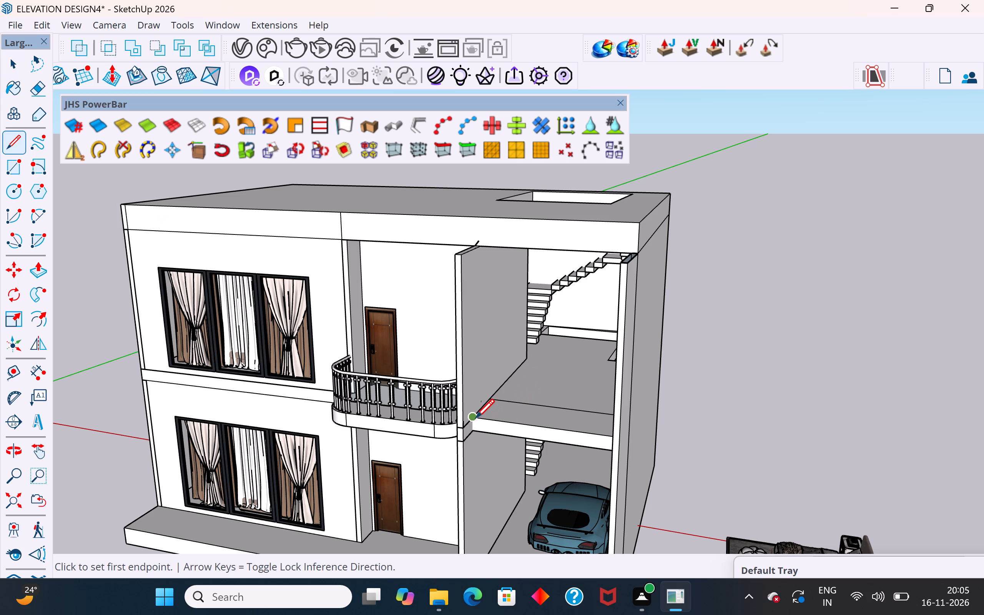
left_click_drag(475, 420, 479, 415)
left_click(474, 249)
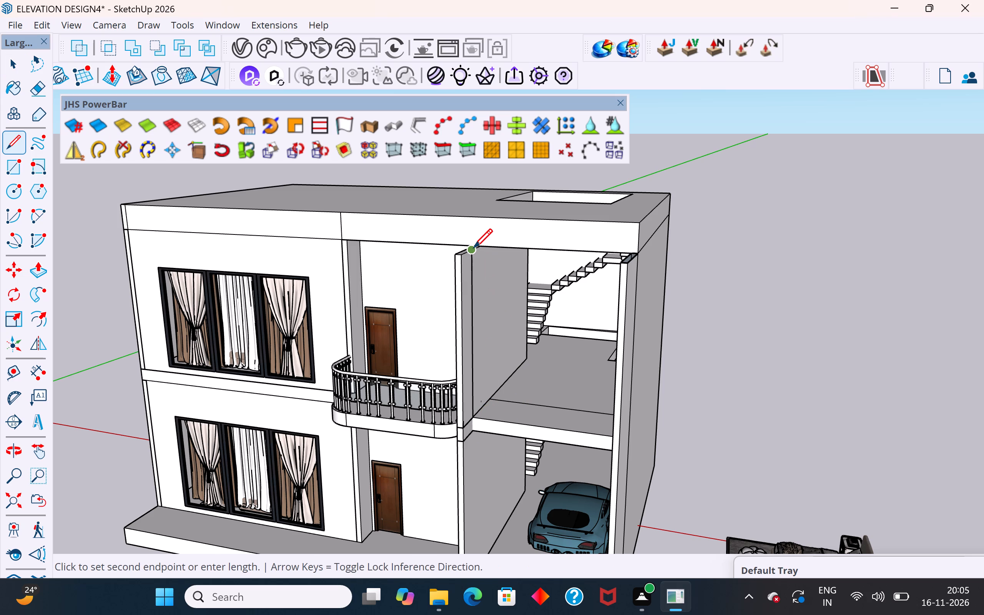
middle_click_drag(474, 249, 630, 288)
key("Escape")
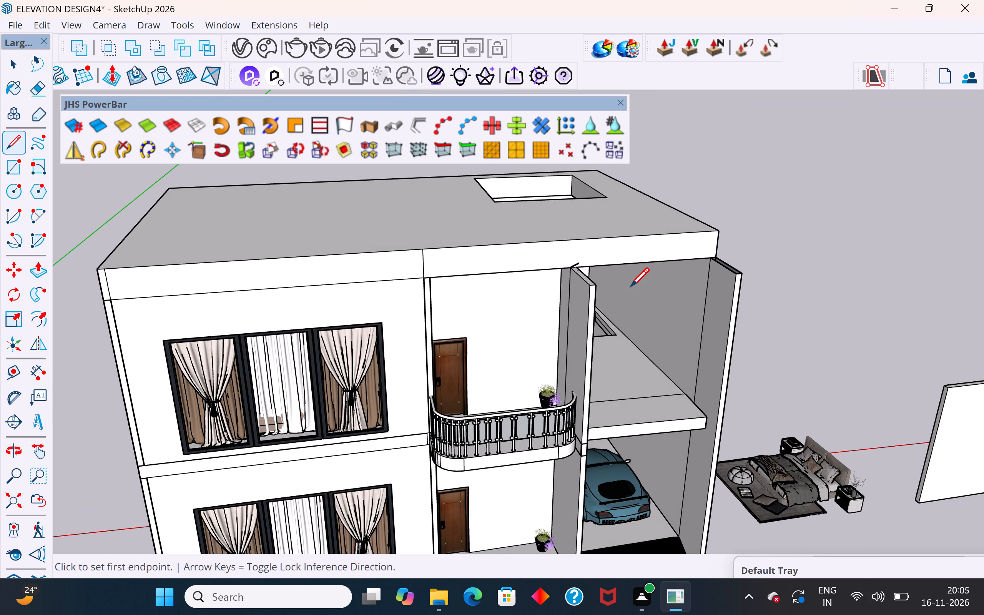
Draw a rectangle across the top of the bay's outer side wall, between its roof-band end and front corner.
left_click(15, 170)
scroll(738, 295, "up", 1)
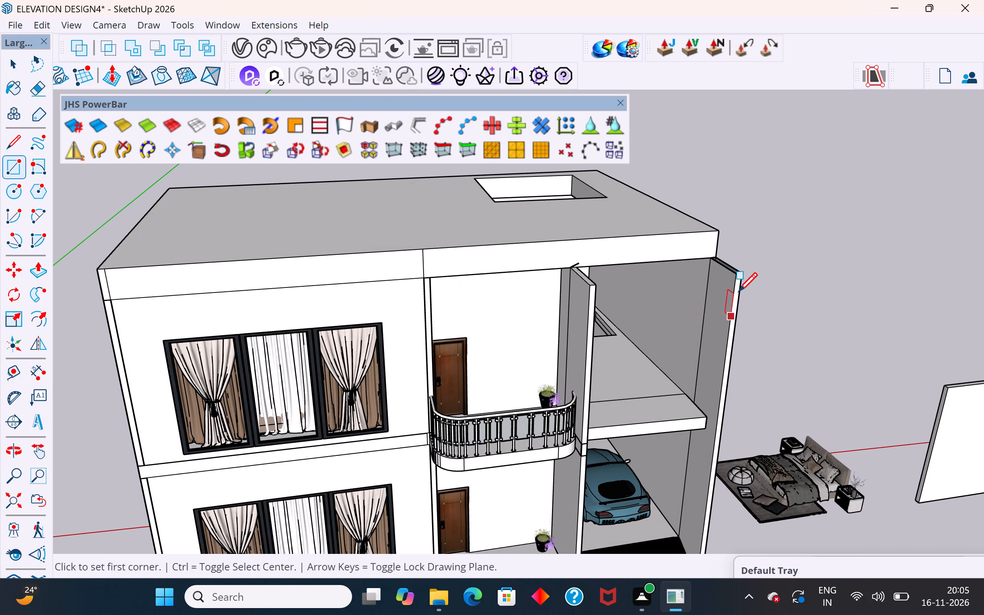
scroll(738, 293, "up", 5)
middle_click_drag(768, 248, 748, 346)
scroll(652, 420, "up", 4)
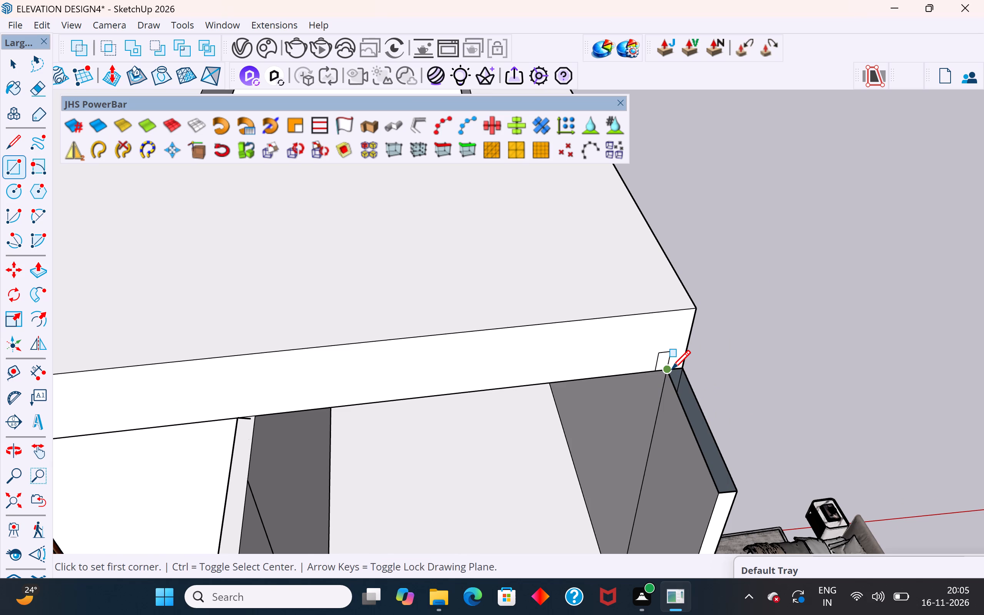
left_click(672, 371)
left_click(739, 490)
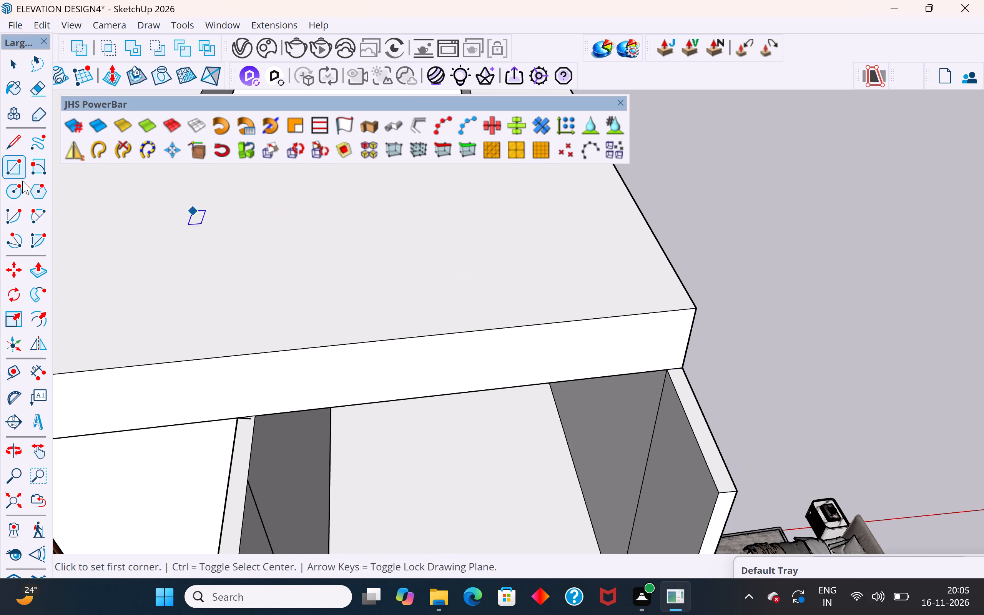
left_click(16, 58)
left_click(770, 280)
Delete the short stray edge on the roof band at the top of the balcony-side bay wall.
scroll(615, 378, "down", 4)
middle_click_drag(619, 392, 655, 391)
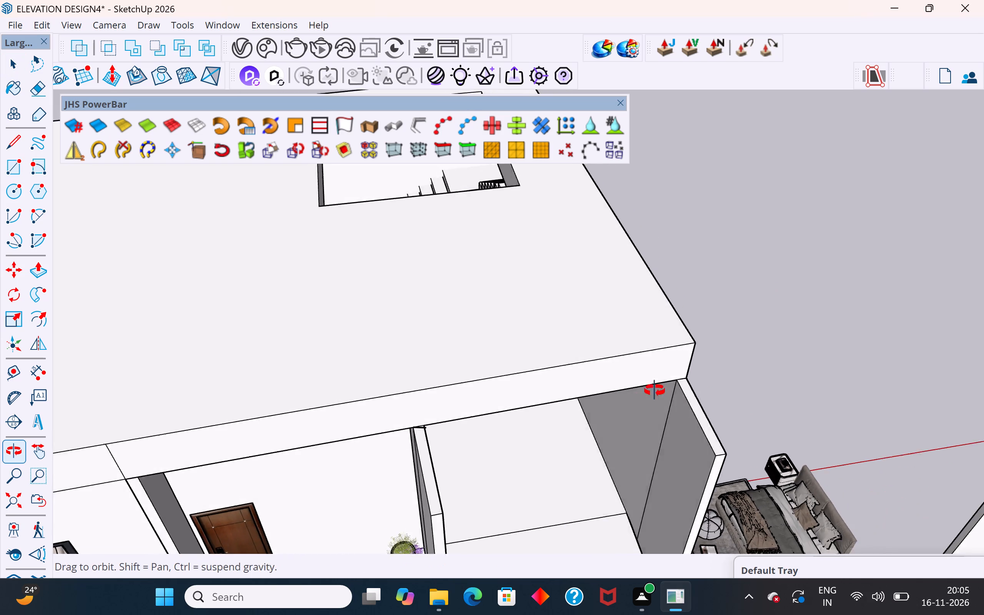
middle_click_drag(655, 391, 655, 356)
scroll(488, 226, "down", 4)
middle_click_drag(572, 434, 659, 355)
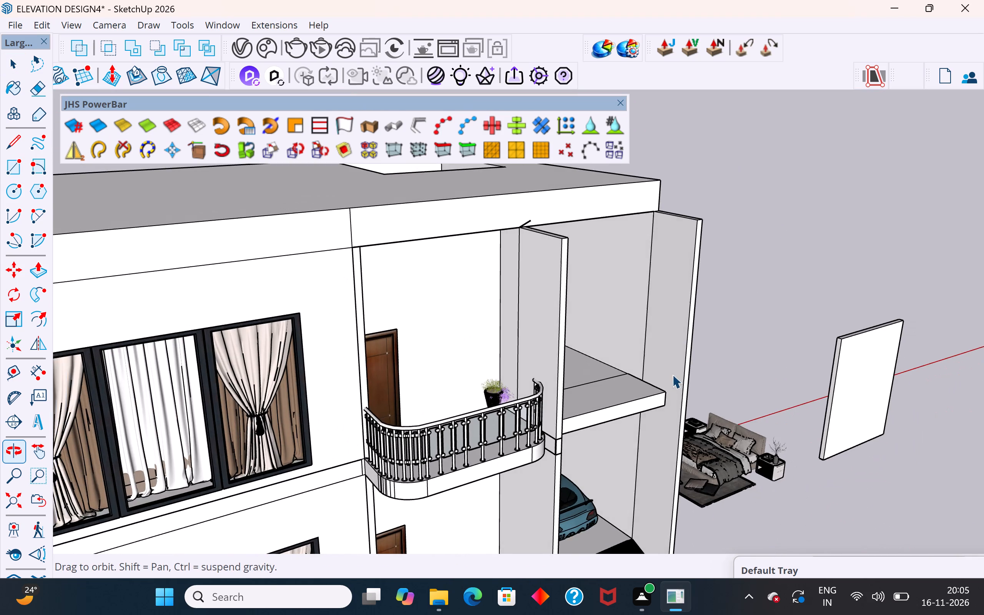
scroll(673, 377, "up", 1)
middle_click_drag(662, 377, 480, 387)
scroll(398, 225, "up", 4)
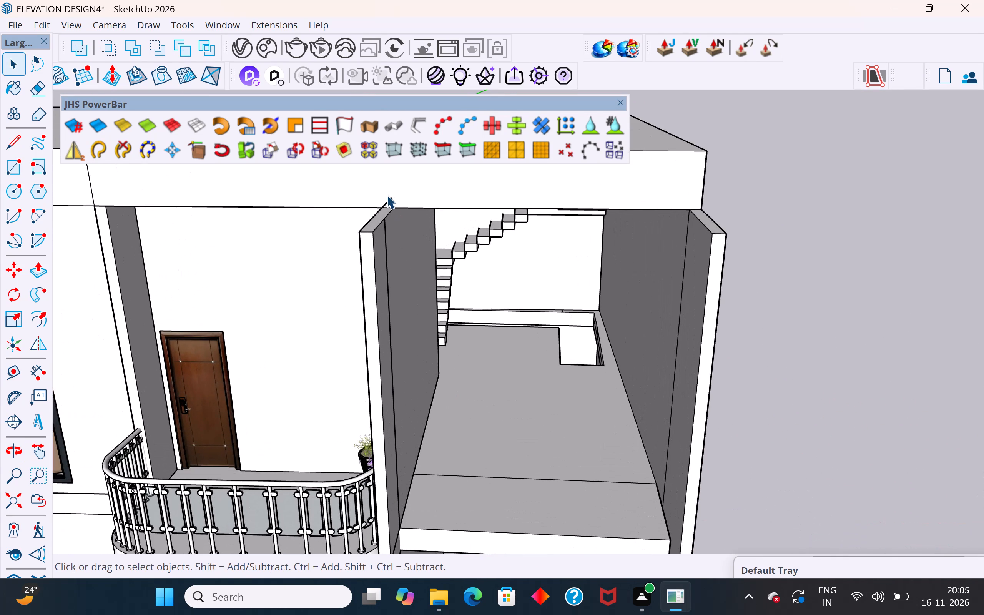
left_click(387, 195)
left_click(389, 197)
left_click(389, 201)
middle_click_drag(400, 208, 553, 234)
key("Delete")
scroll(536, 259, "down", 5)
middle_click_drag(634, 394, 471, 421)
left_click(764, 359)
Draw a vertical line on the inner face of the outer bay wall, from the slab's front corner to the wall's top.
middle_click_drag(475, 433, 473, 492)
scroll(527, 344, "down", 4)
middle_click_drag(506, 440, 655, 437)
left_click(19, 143)
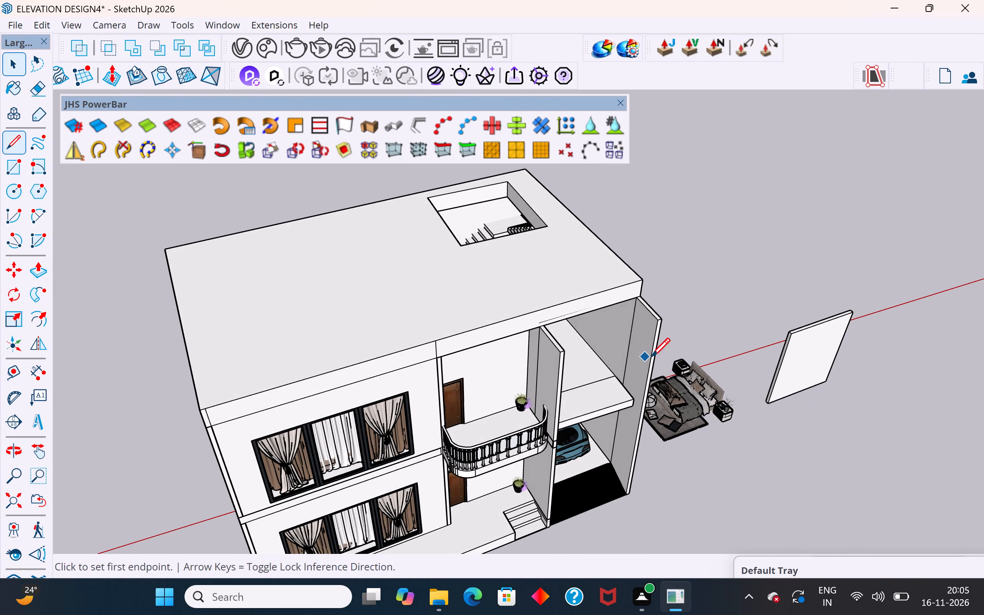
left_click(635, 401)
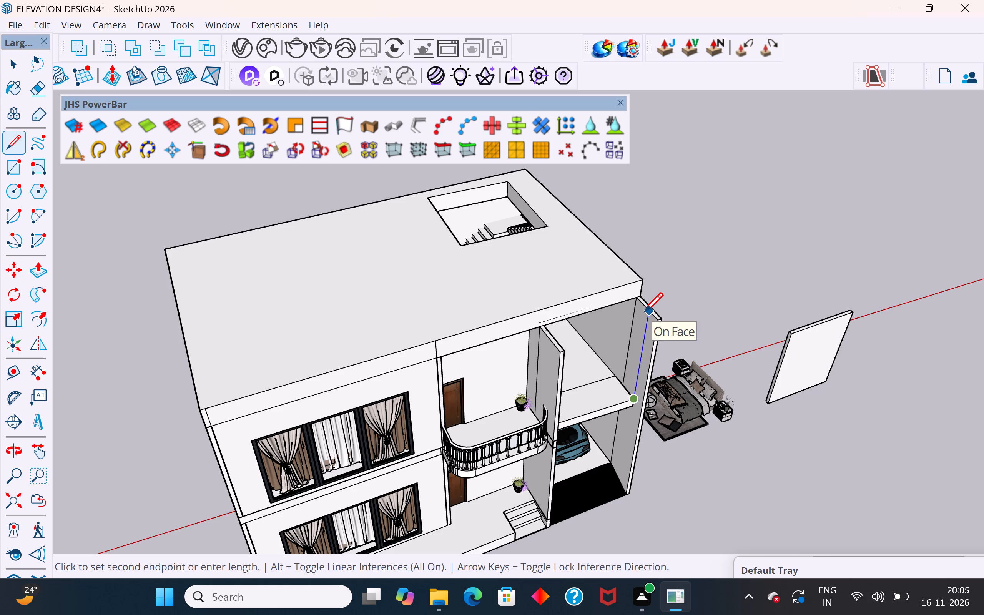
left_click(647, 313)
left_click(5, 58)
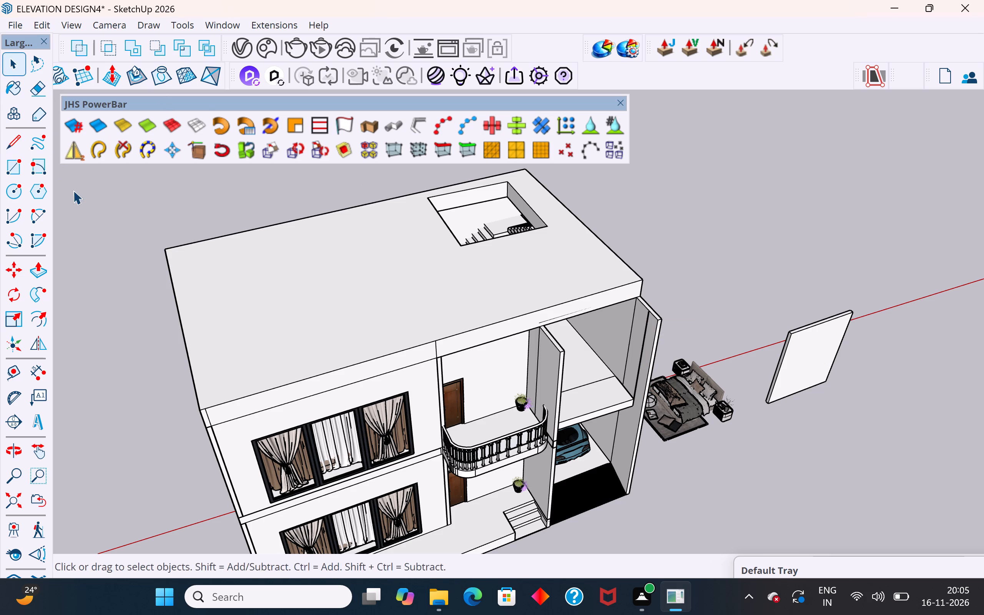
Draw a line across the top face of the balcony-side bay wall, from the inner vertical line's top to the opposite edge.
left_click(73, 190)
middle_click_drag(508, 317, 381, 205)
middle_click_drag(452, 245, 660, 279)
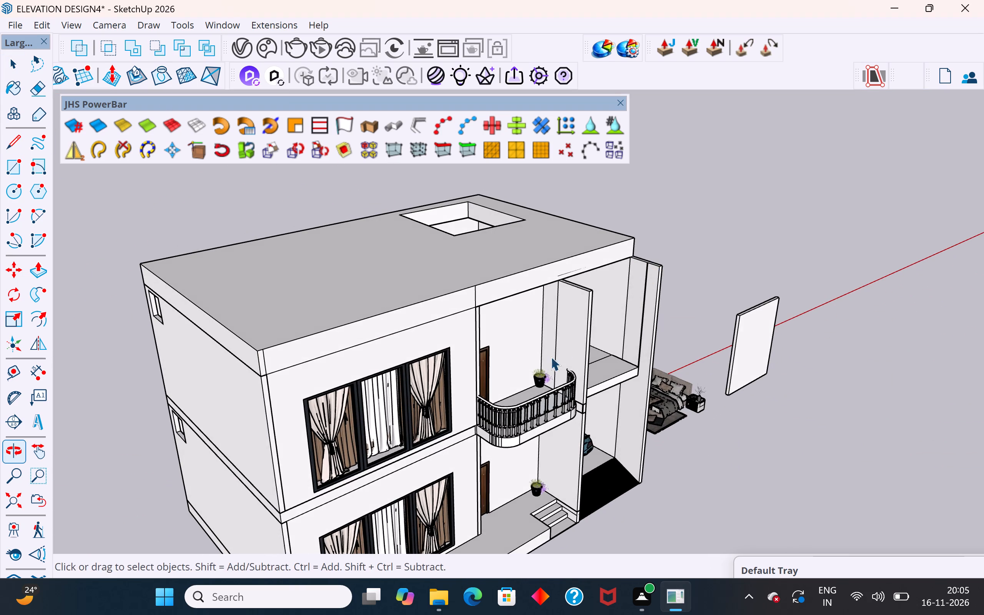
middle_click_drag(603, 322, 324, 345)
middle_click_drag(332, 343, 346, 310)
scroll(434, 289, "up", 4)
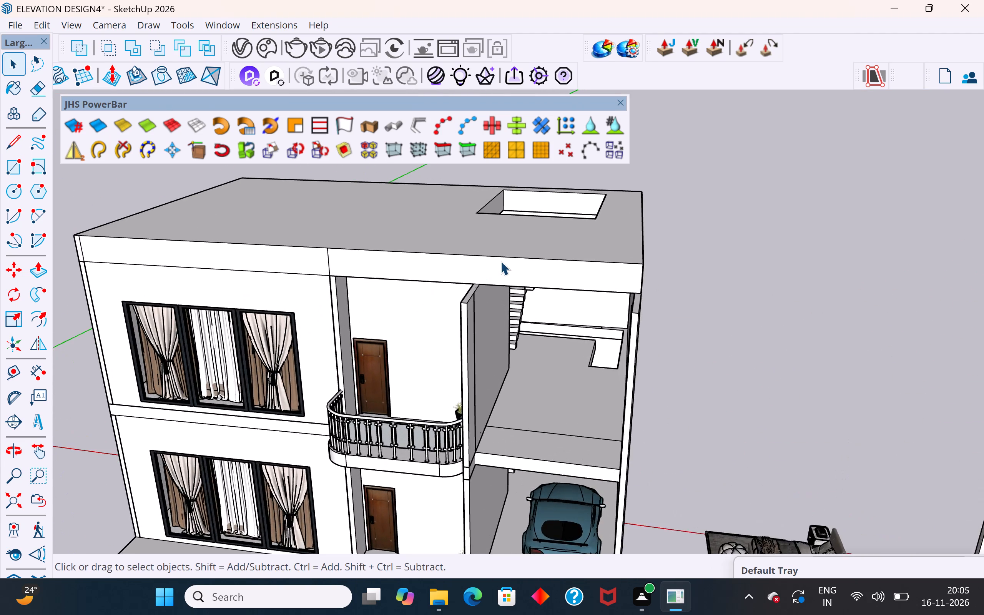
scroll(484, 292, "up", 3)
middle_click_drag(502, 304, 581, 358)
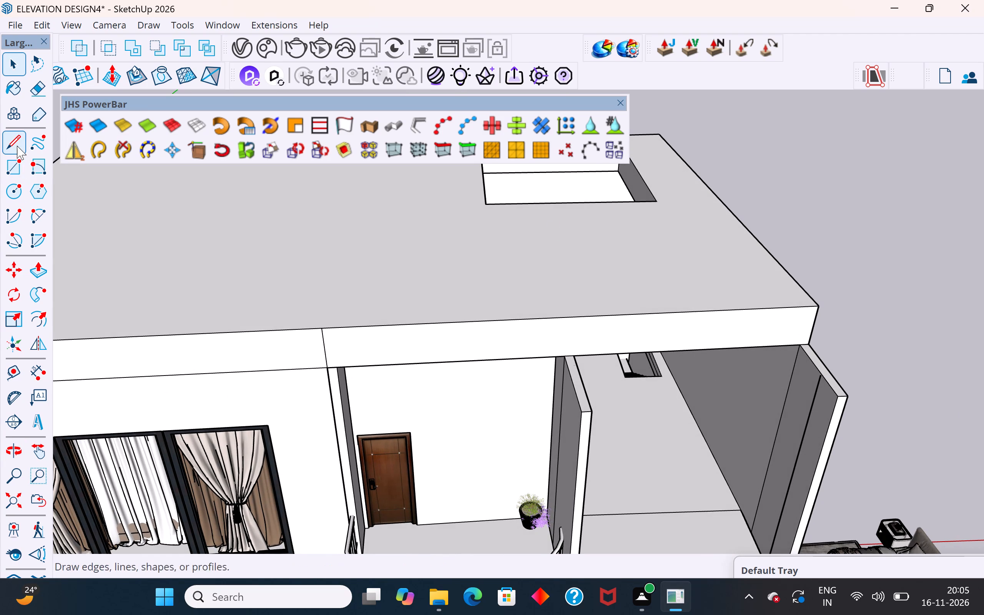
left_click(17, 146)
scroll(602, 338, "up", 2)
middle_click_drag(585, 387, 424, 353)
scroll(565, 387, "up", 1)
middle_click_drag(300, 313, 375, 345)
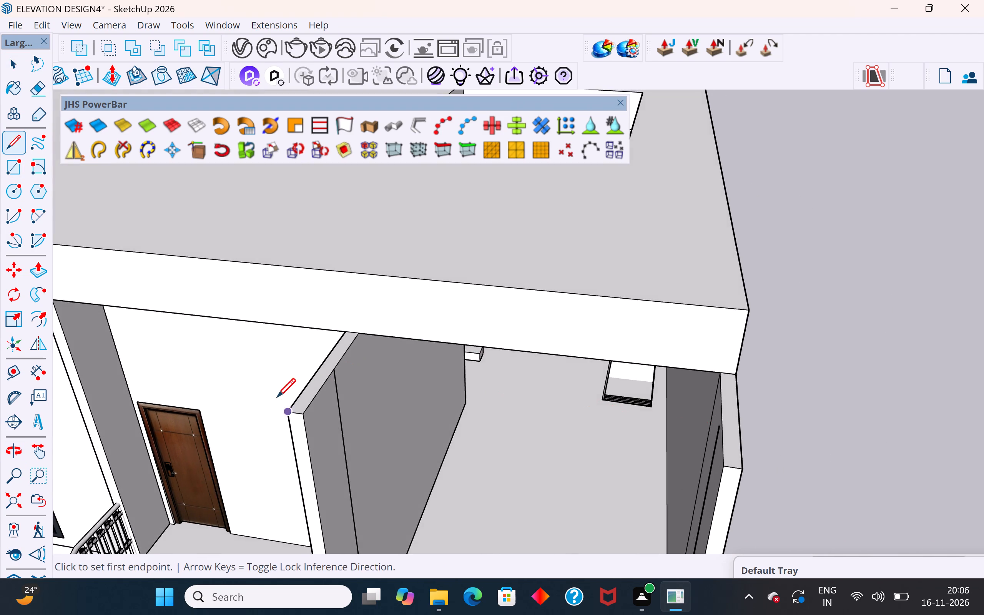
scroll(274, 391, "up", 3)
left_click(354, 361)
left_click(337, 357)
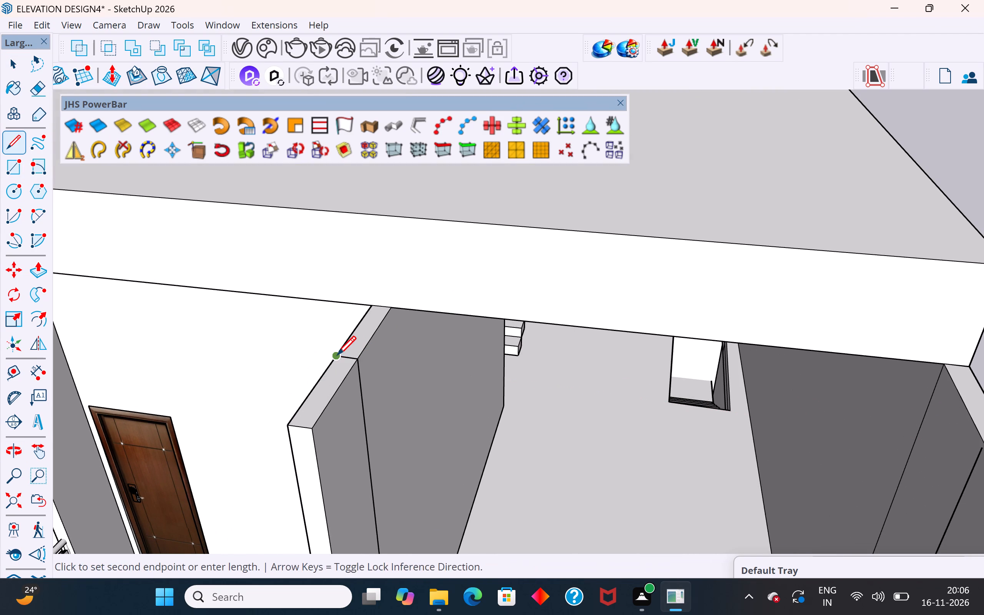
scroll(418, 349, "down", 9)
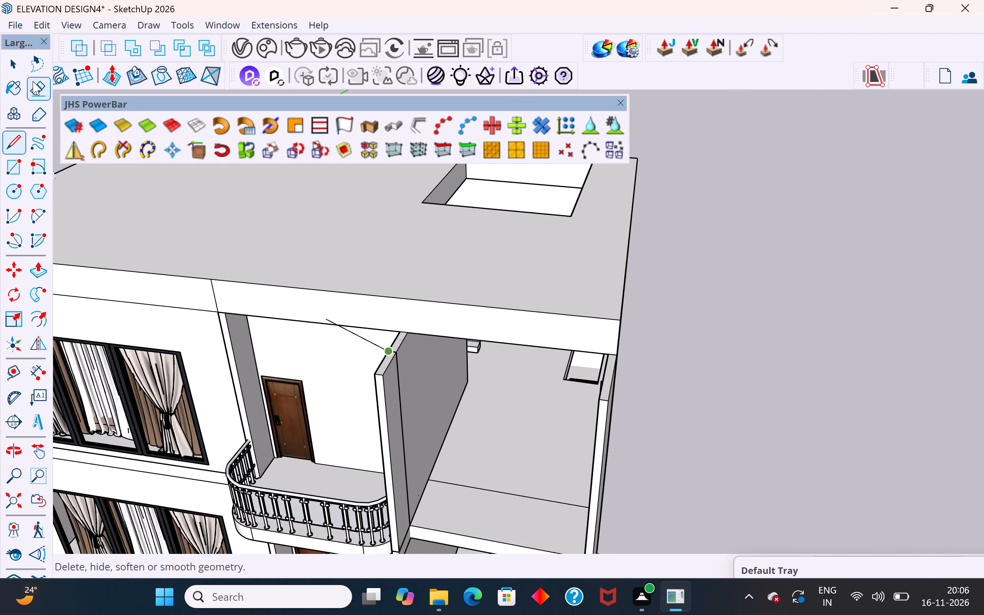
left_click(22, 65)
Draw a line across the top face of the outer bay wall, from the top of its inner vertical line to the outer edge.
scroll(387, 290, "down", 3)
middle_click_drag(399, 298, 605, 317)
scroll(676, 326, "up", 3)
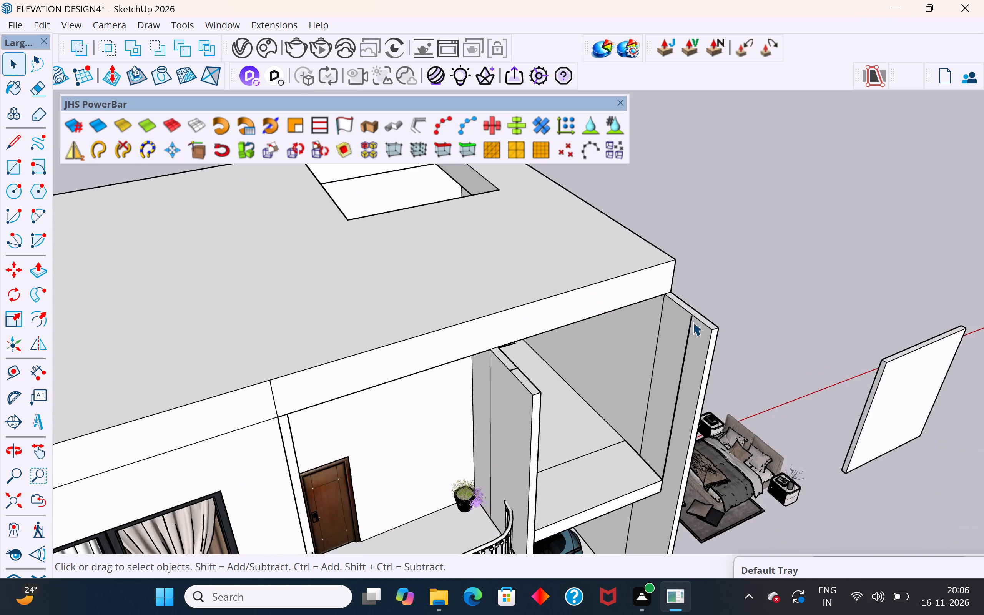
scroll(693, 322, "up", 9)
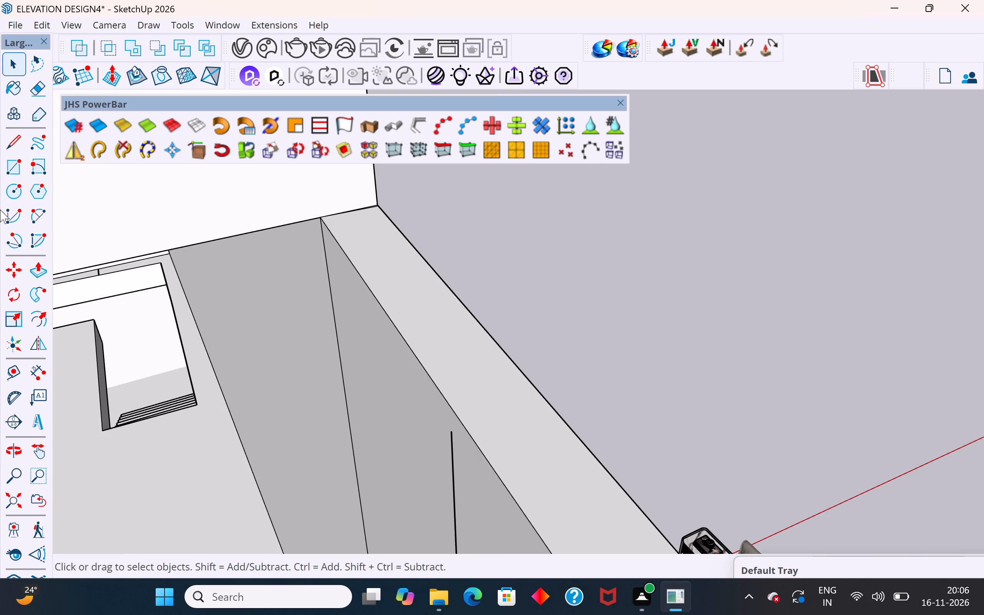
left_click(22, 139)
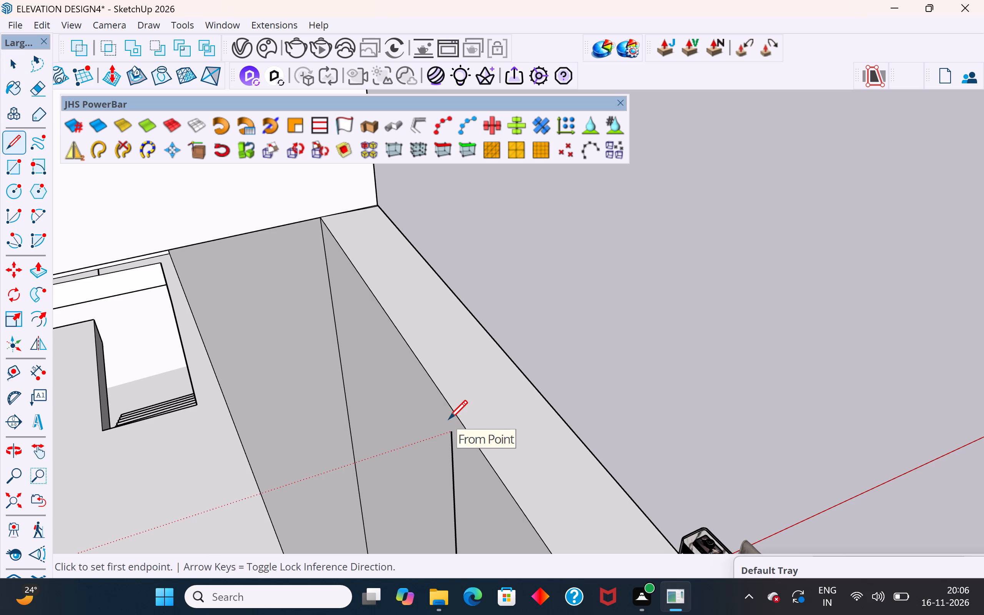
middle_click_drag(450, 437, 495, 359)
left_click(517, 313)
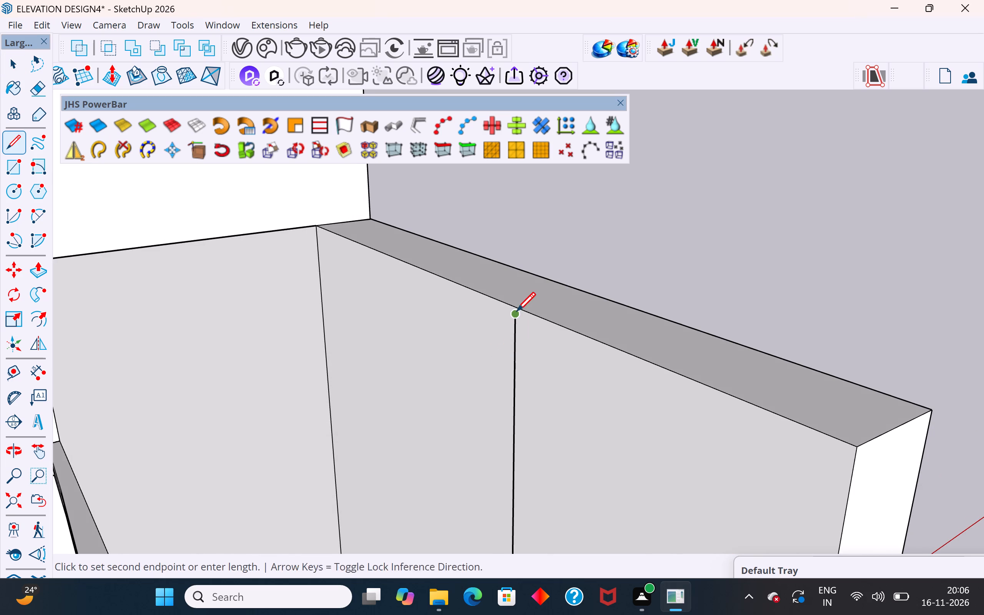
scroll(514, 301, "up", 8)
middle_click_drag(517, 304, 542, 255)
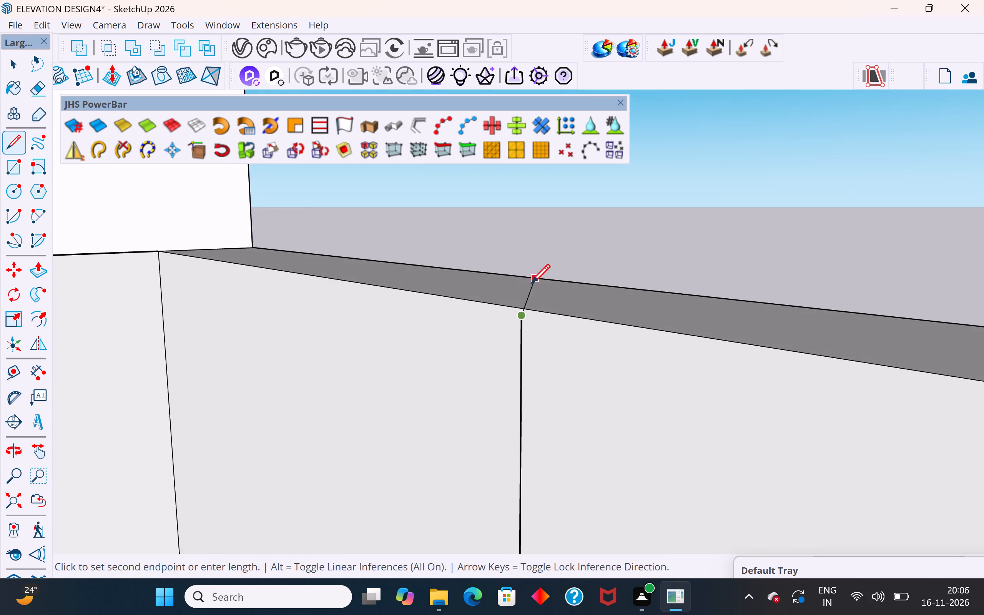
middle_click_drag(551, 306, 452, 386)
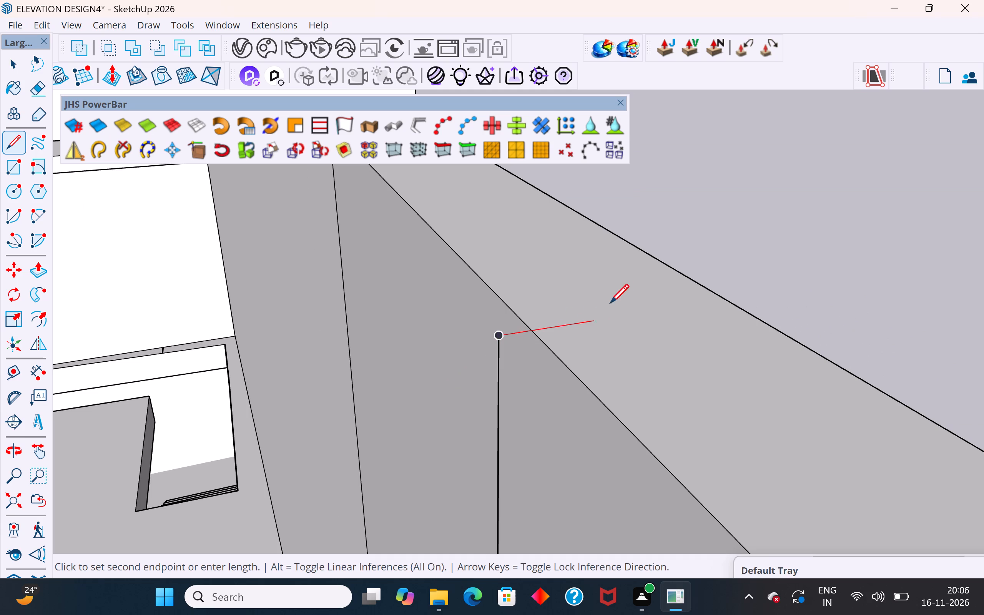
left_click(735, 303)
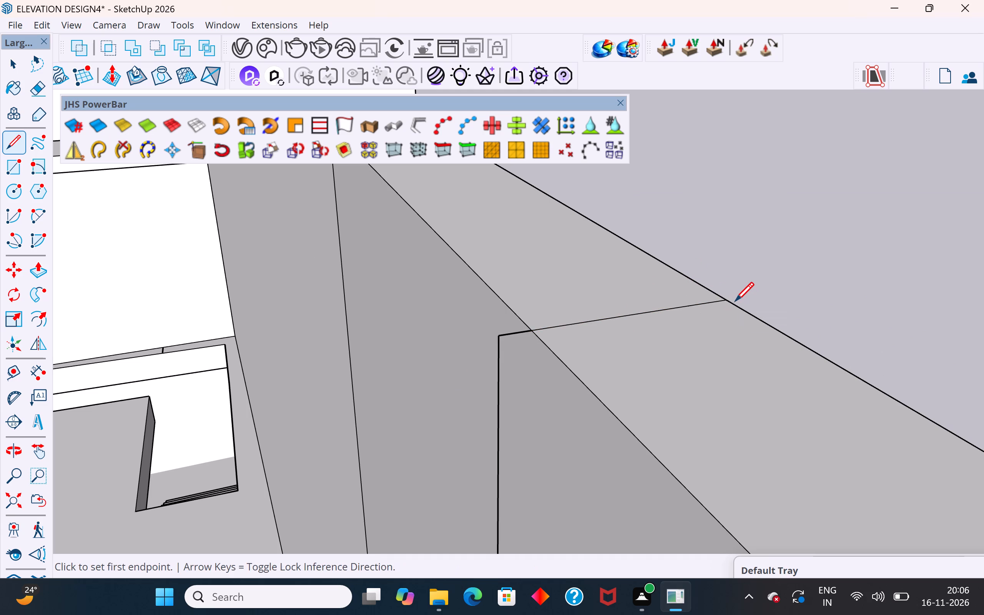
left_click(5, 63)
left_click(764, 219)
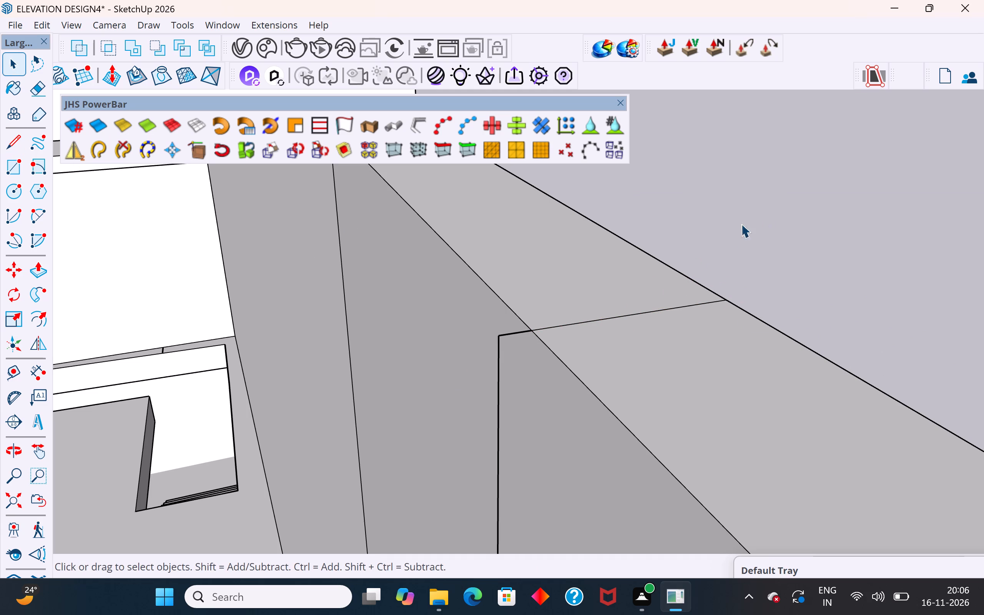
Unhide all hidden objects to bring back the arched window and the arch surround in the bay.
scroll(716, 230, "down", 10)
middle_click_drag(723, 250, 594, 218)
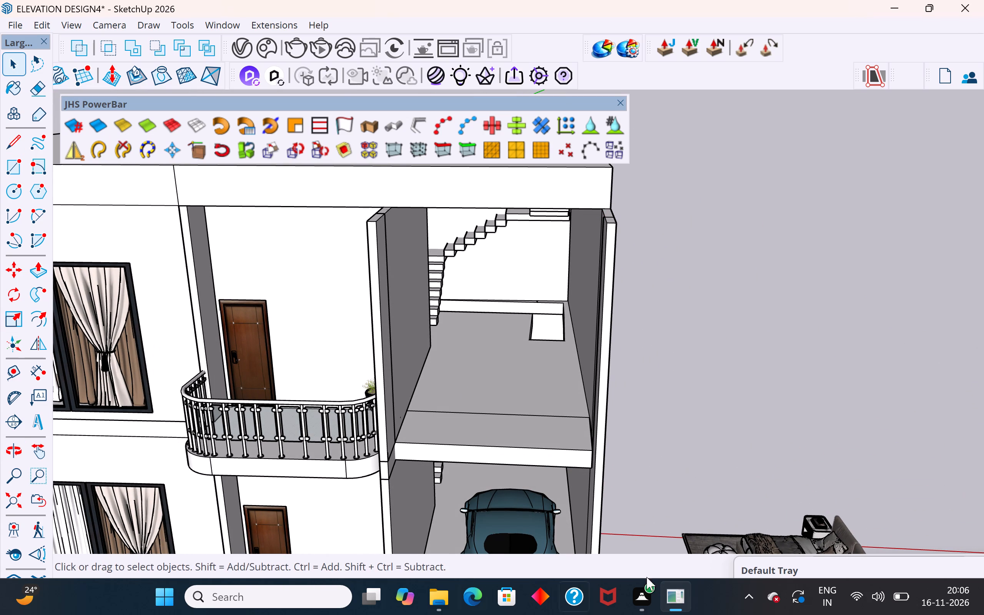
left_click(45, 20)
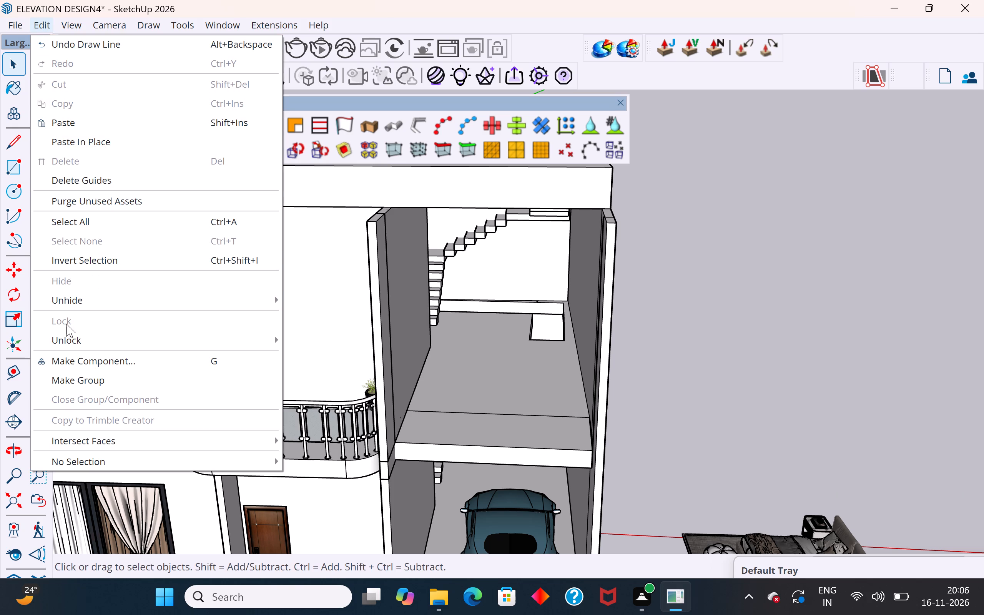
left_click(366, 339)
left_click(718, 326)
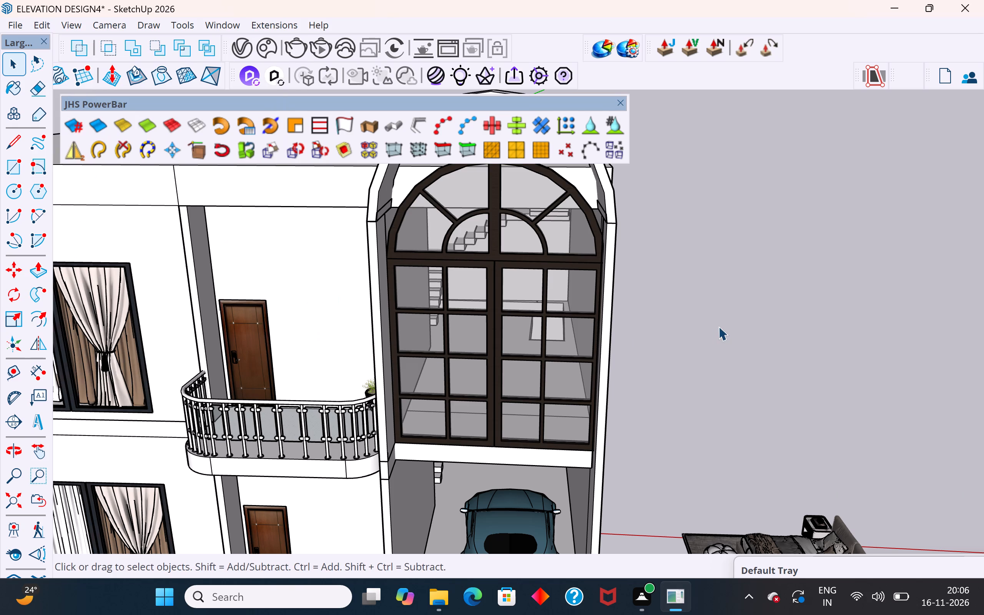
Scale the arched window down slightly in height from its top so it sits lower beneath the arch surround.
scroll(545, 345, "down", 4)
middle_click_drag(544, 321, 510, 318)
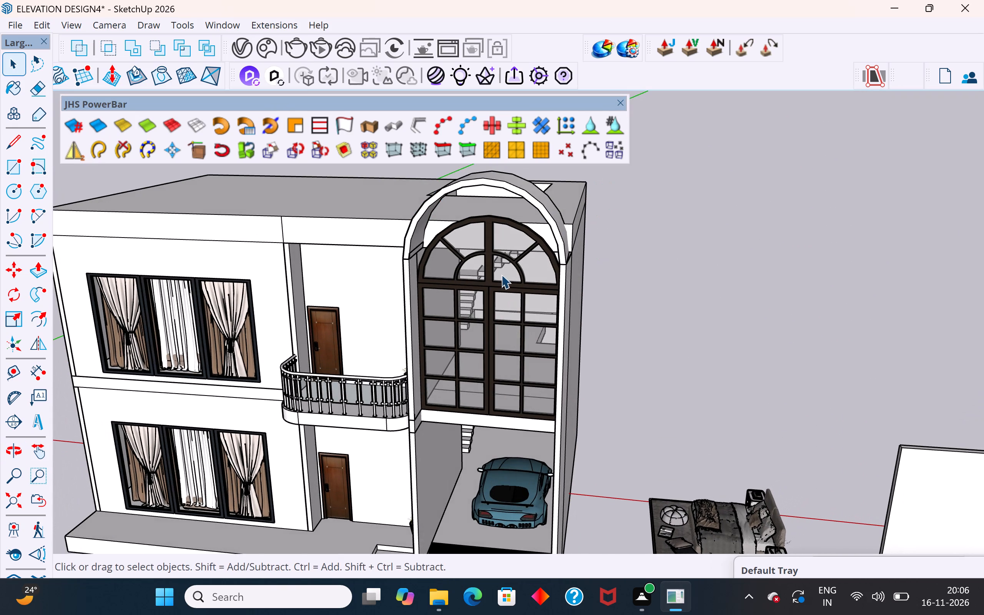
scroll(464, 247, "up", 4)
left_click(470, 254)
scroll(471, 254, "up", 3)
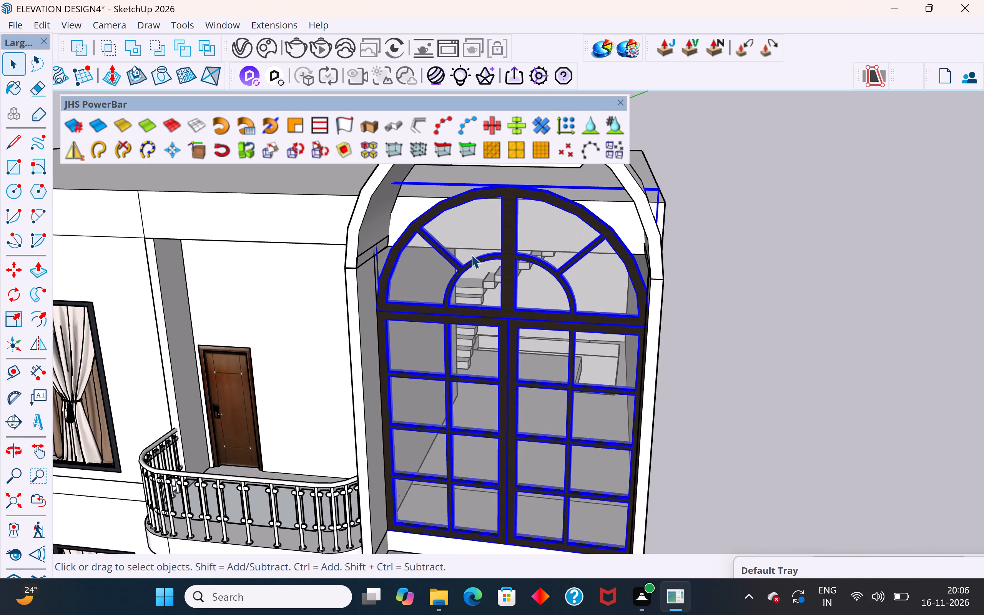
middle_click_drag(453, 261, 577, 270)
scroll(525, 279, "up", 1)
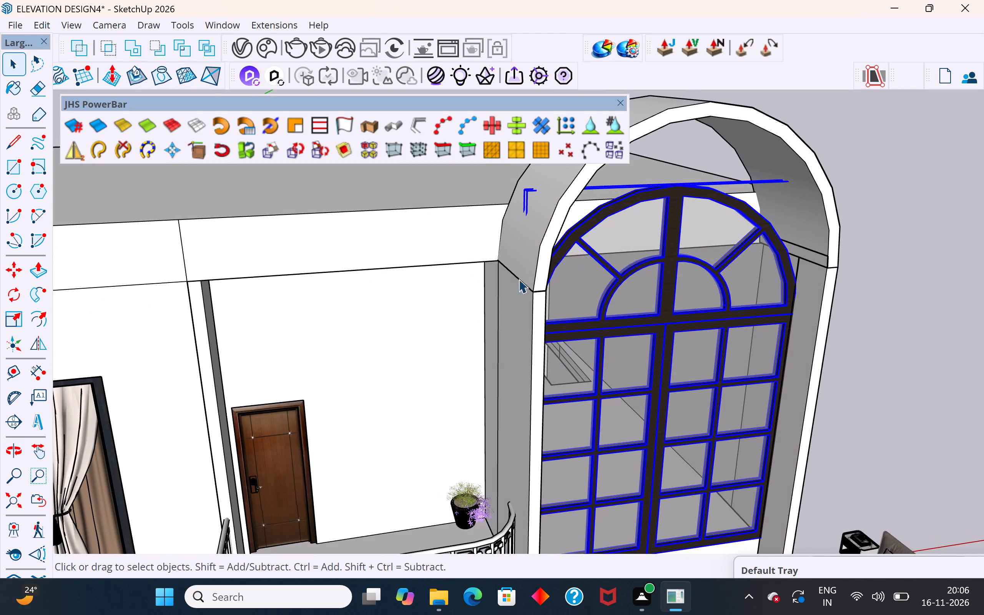
scroll(519, 279, "up", 1)
middle_click(342, 274)
scroll(467, 328, "down", 4)
middle_click_drag(614, 278, 559, 235)
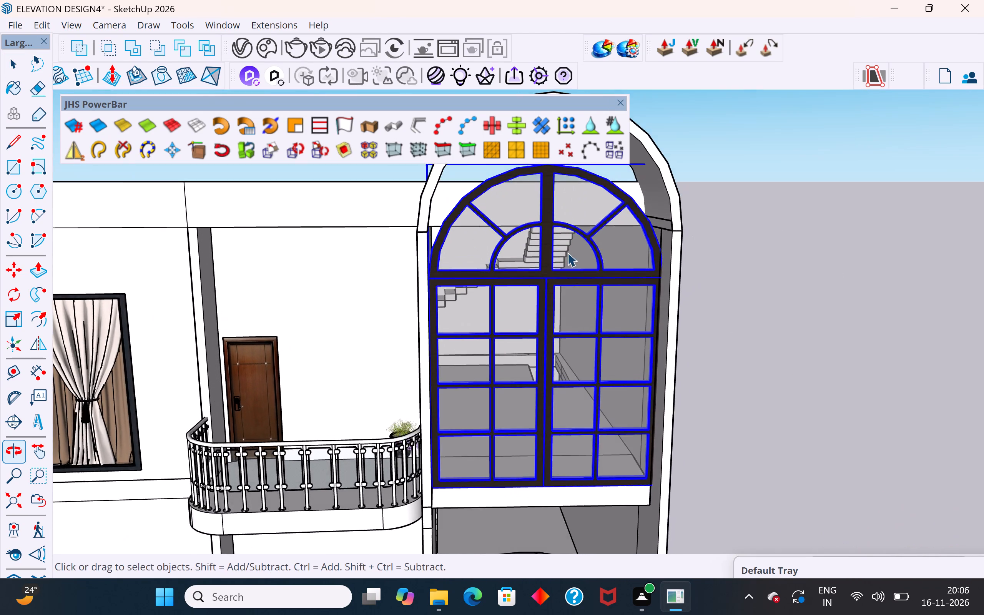
scroll(605, 330, "down", 4)
middle_click_drag(621, 286, 531, 299)
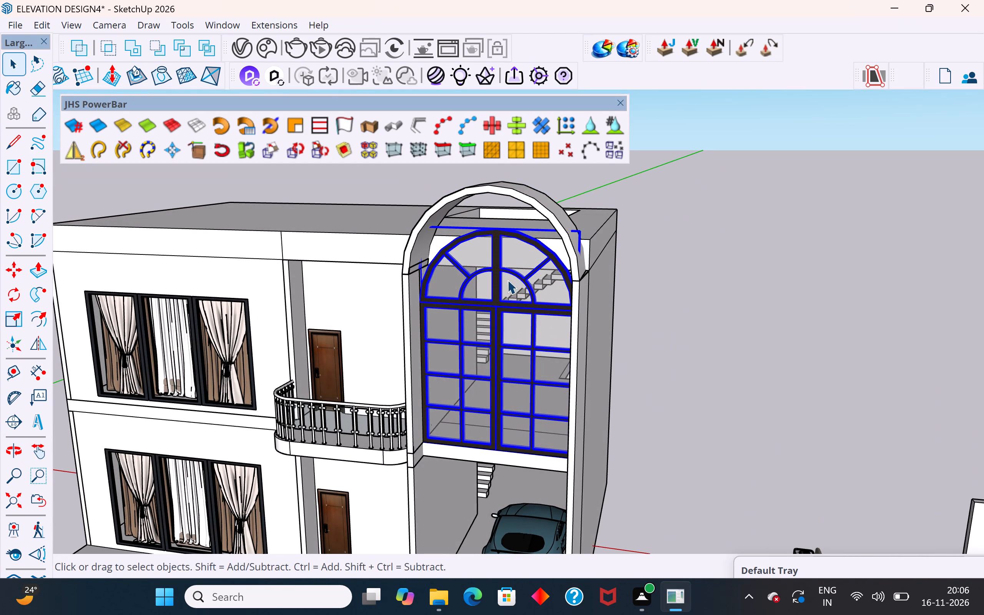
key("s")
scroll(506, 232, "up", 4)
middle_click_drag(496, 238, 507, 289)
scroll(507, 290, "up", 9)
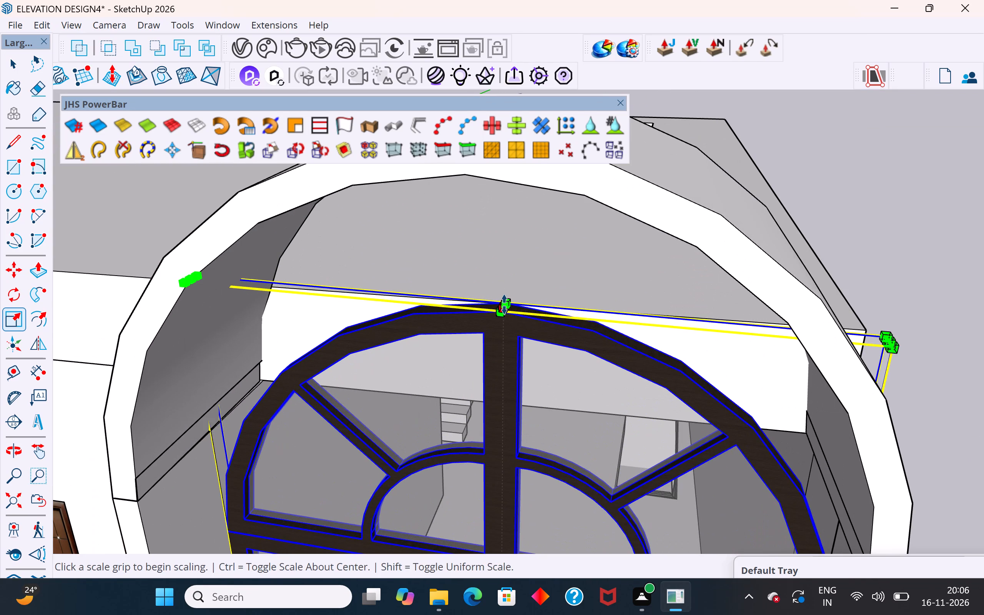
left_click(504, 304)
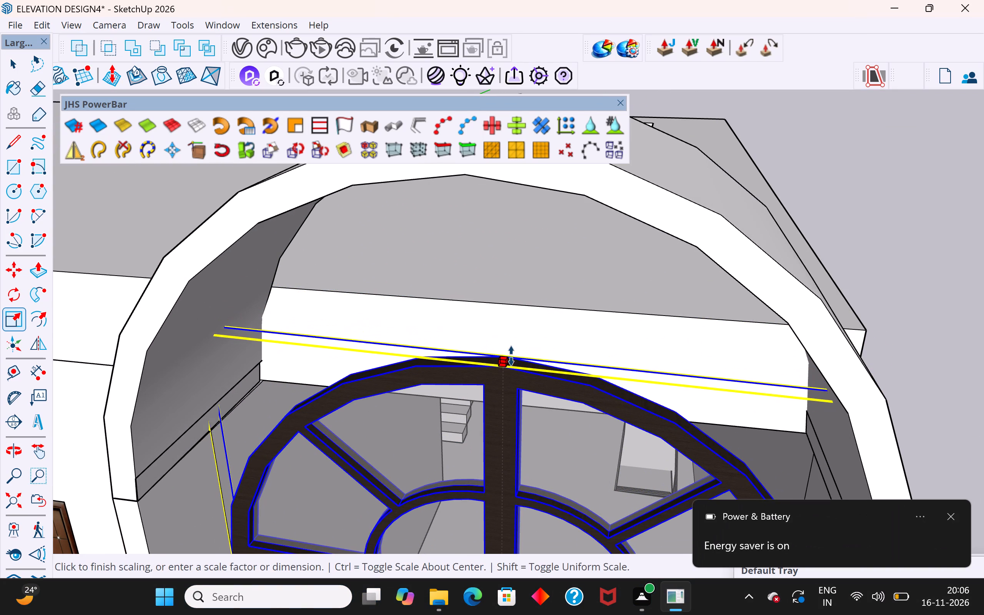
left_click(511, 356)
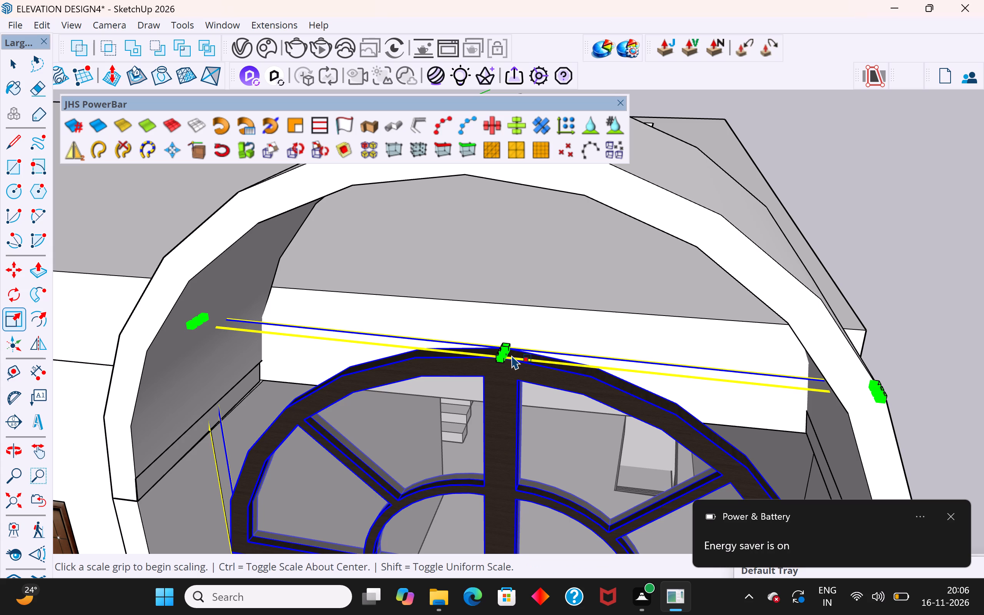
scroll(511, 355, "up", 1)
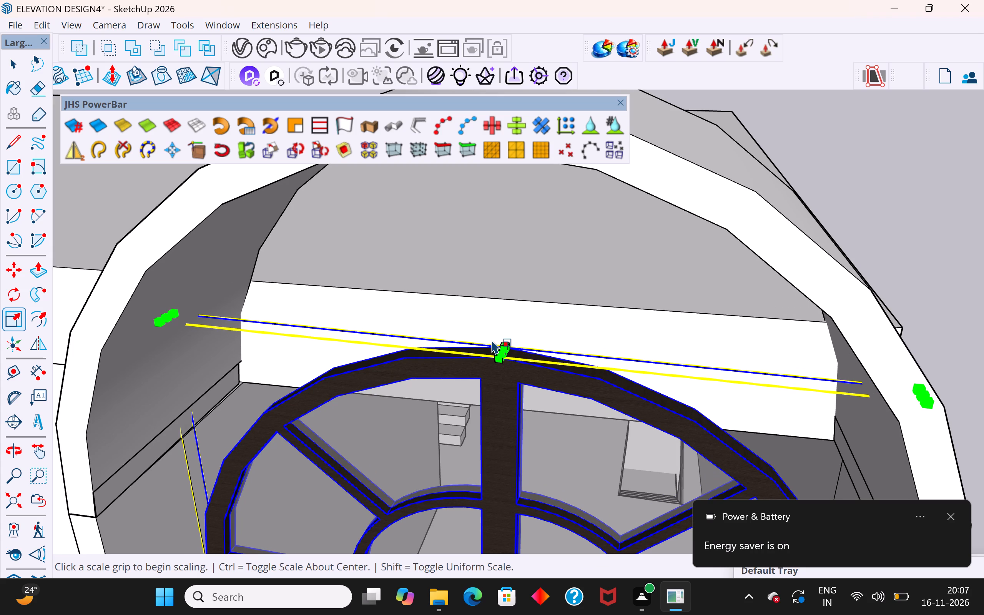
left_click(13, 72)
left_click(829, 188)
Hide the arch surround group above the bay's arched window.
scroll(592, 209, "down", 5)
middle_click_drag(614, 226, 647, 201)
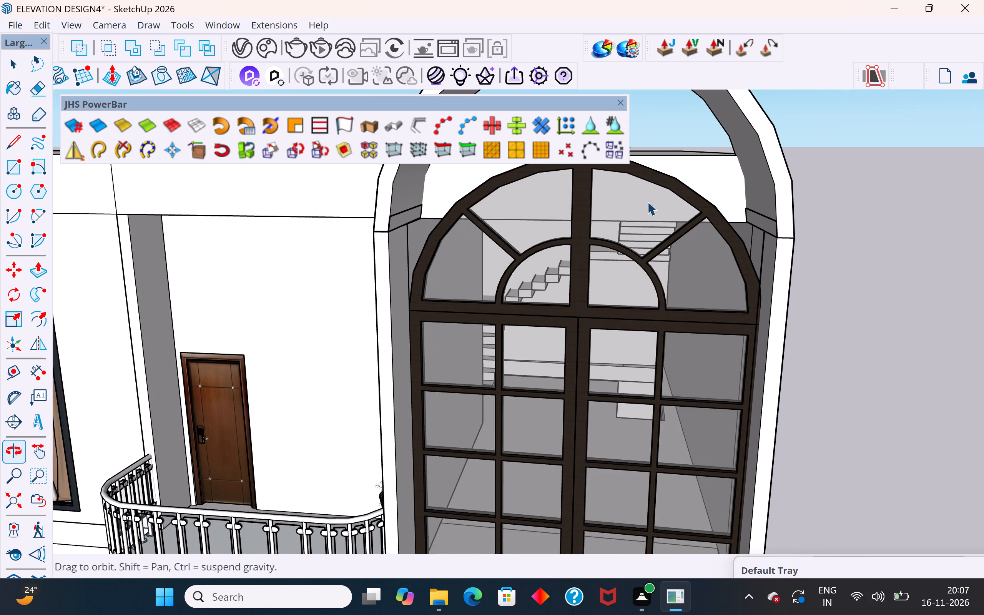
middle_click_drag(647, 201, 631, 176)
scroll(731, 325, "down", 6)
middle_click_drag(725, 183, 595, 254)
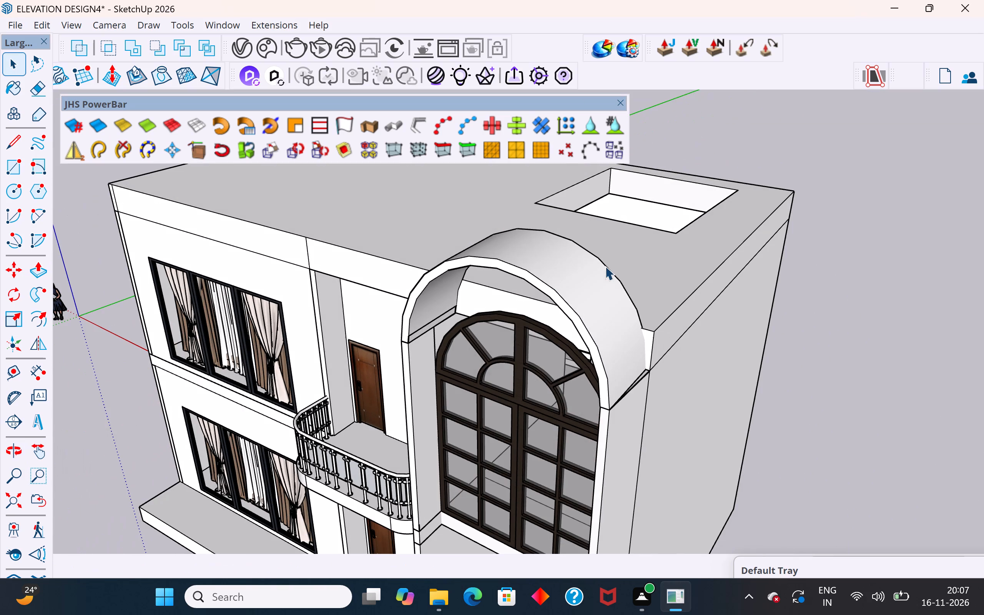
left_click(585, 299)
right_click(585, 299)
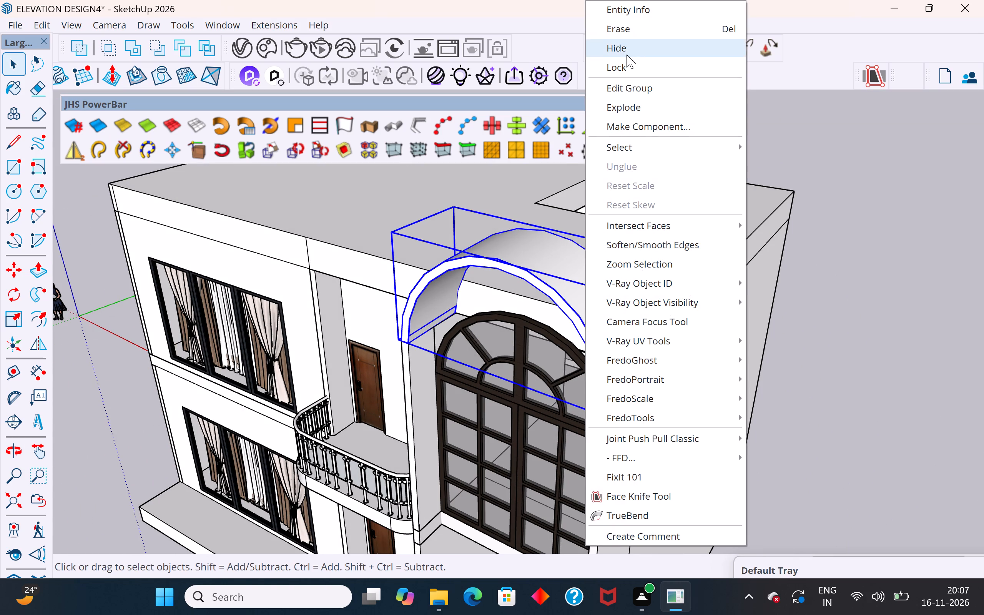
left_click(625, 57)
left_click(871, 316)
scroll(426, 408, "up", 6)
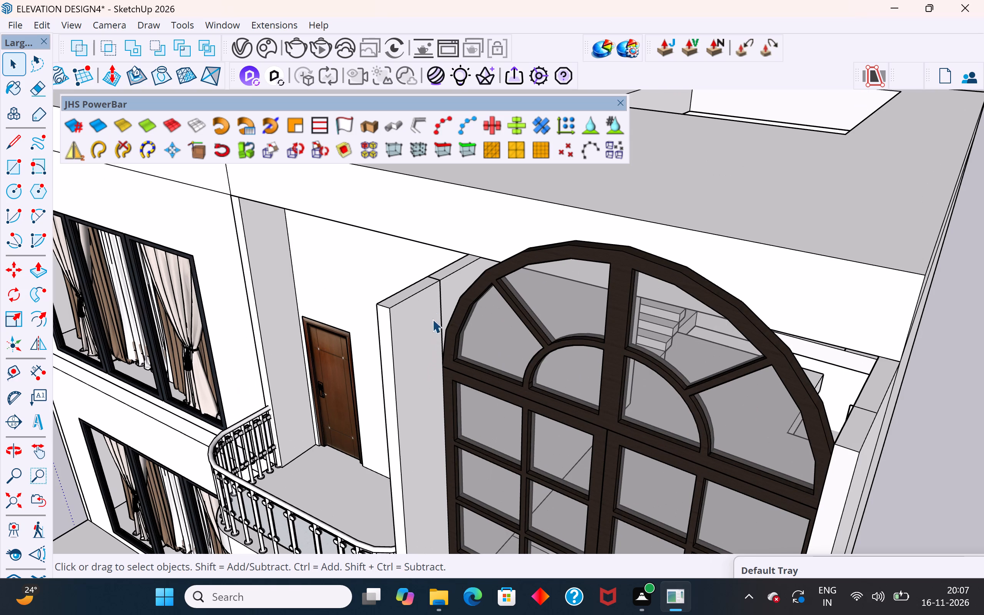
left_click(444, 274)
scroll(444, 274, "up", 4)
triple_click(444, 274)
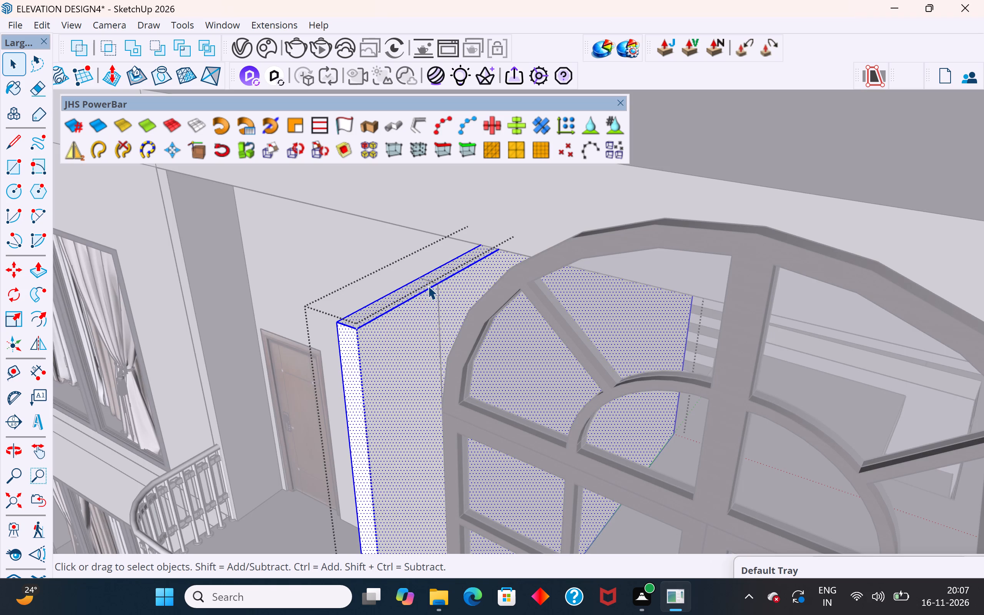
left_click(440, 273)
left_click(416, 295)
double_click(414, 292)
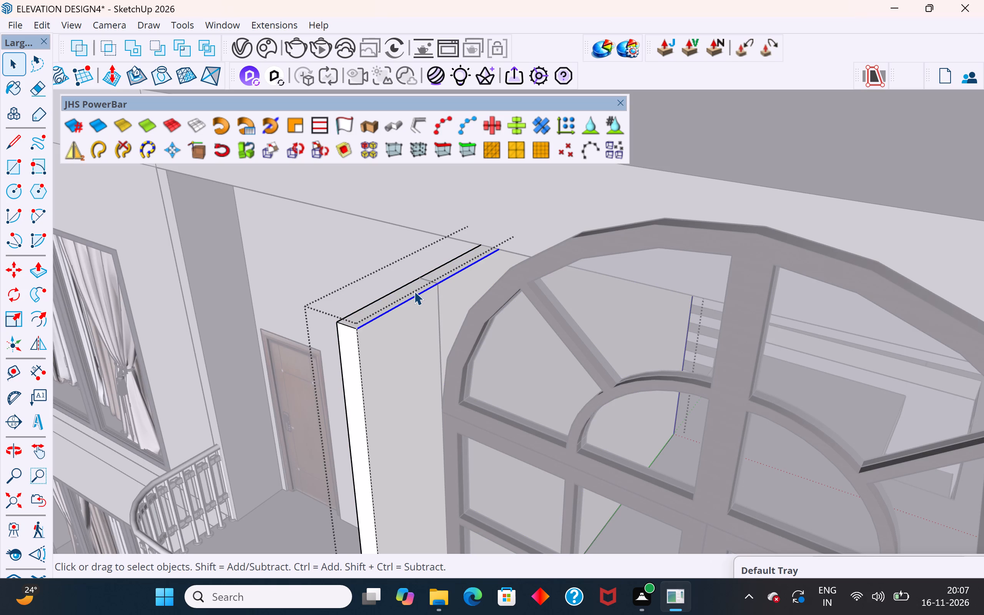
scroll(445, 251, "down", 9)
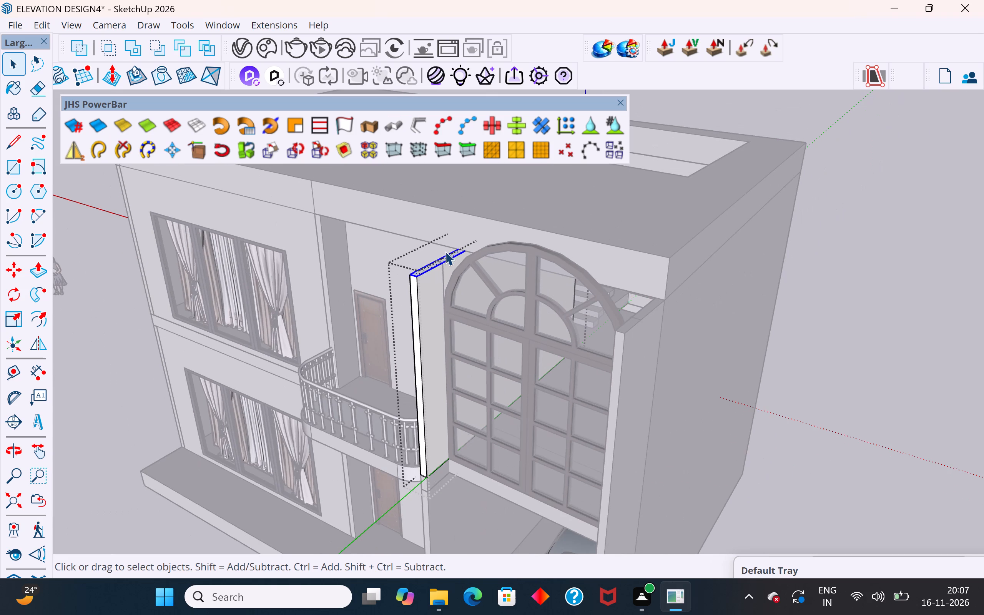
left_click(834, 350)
Hide the arched window in the bay.
left_click(526, 319)
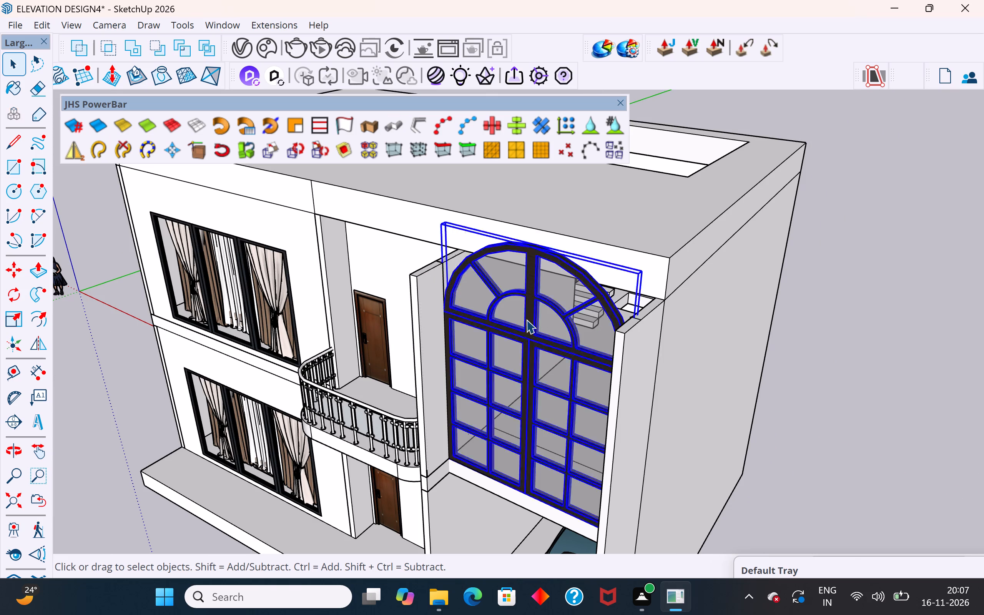
right_click(526, 319)
left_click(568, 46)
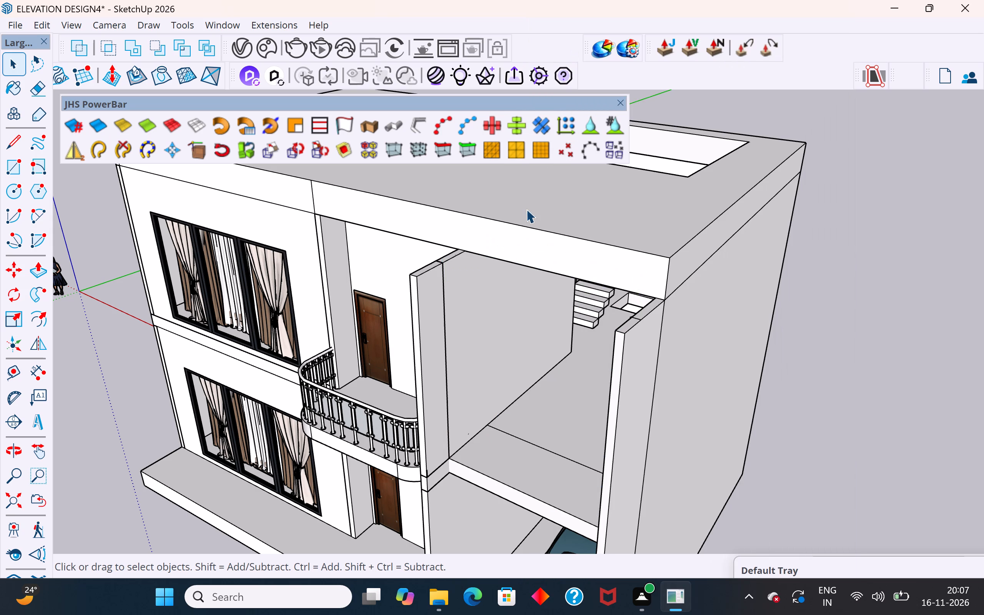
Draw a vertical line down the inner face of the bay's balcony-side wall, from the roof slab's front edge to the floor.
double_click(457, 278)
left_click(457, 278)
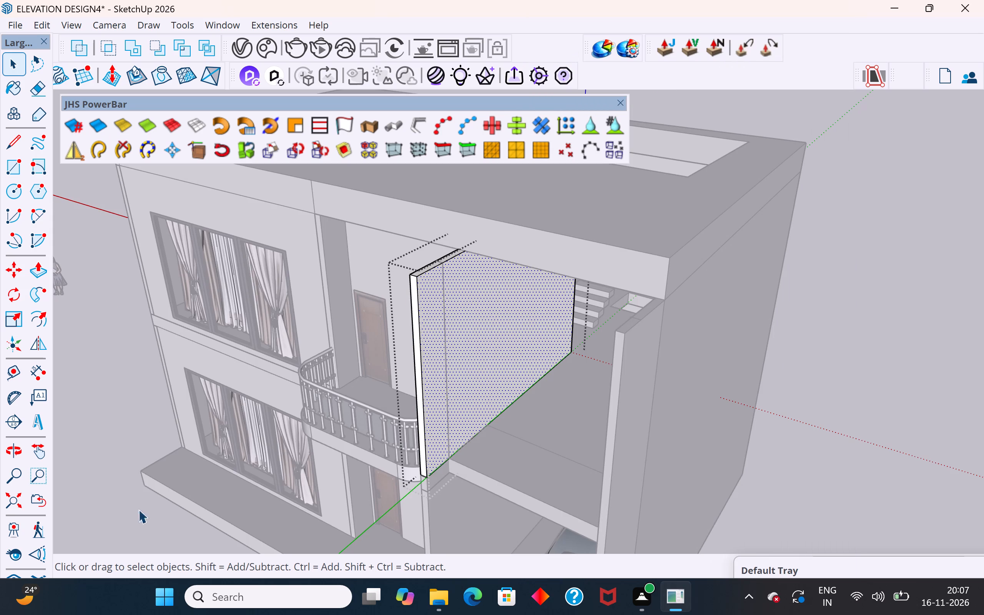
left_click(17, 140)
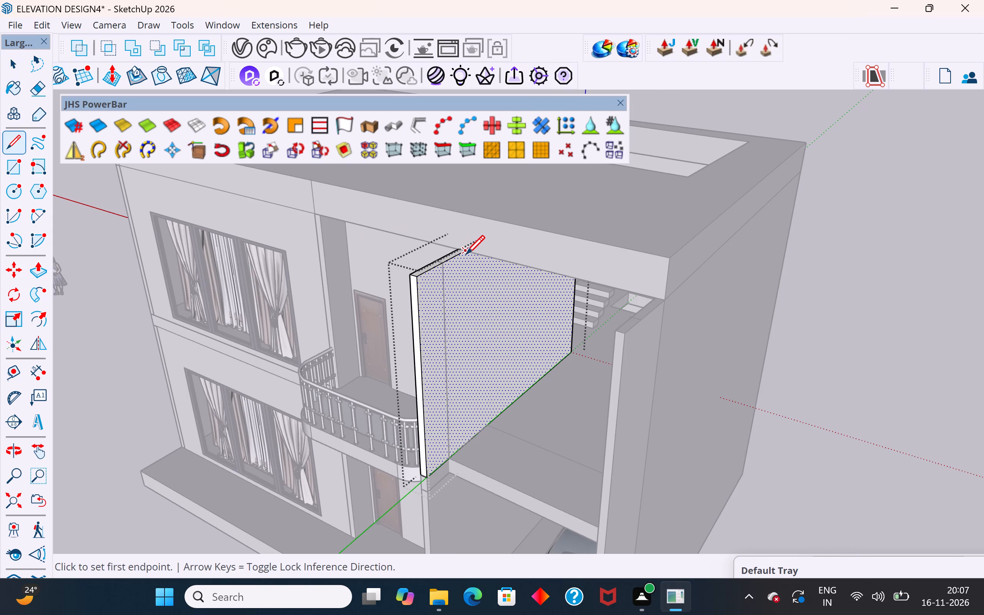
left_click(467, 256)
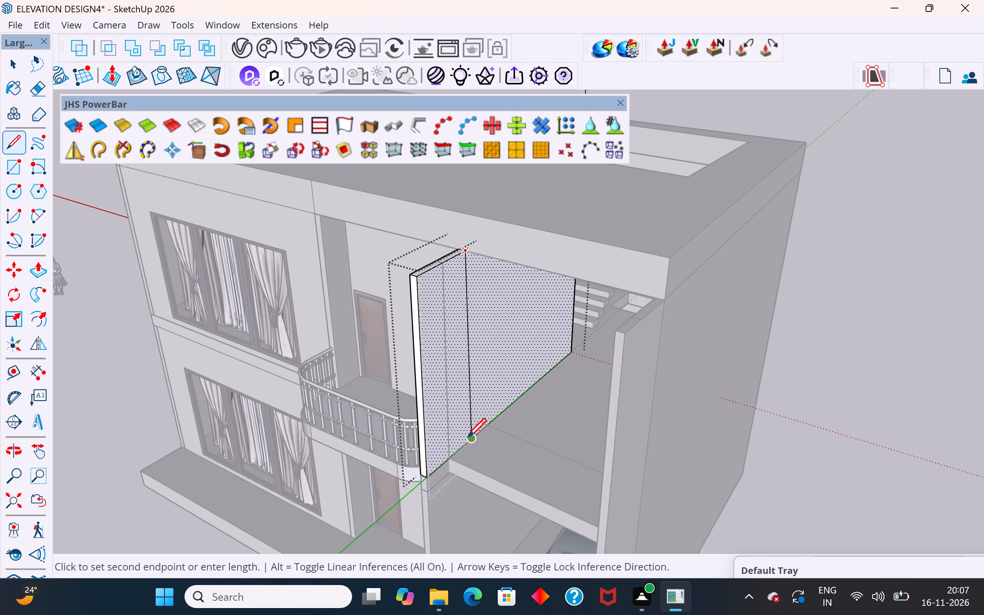
left_click(466, 444)
key("Escape")
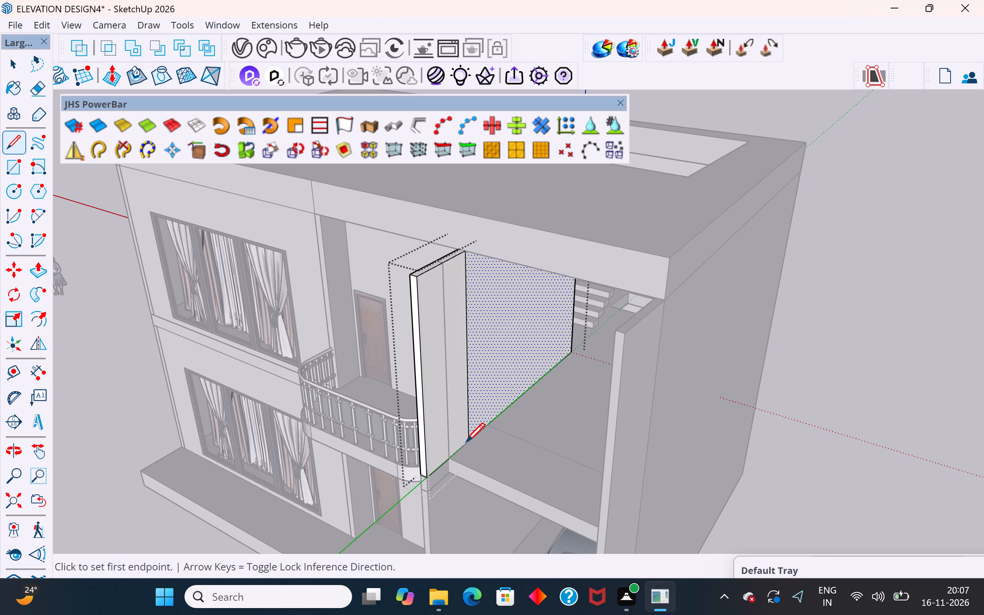
left_click(10, 63)
left_click(117, 280)
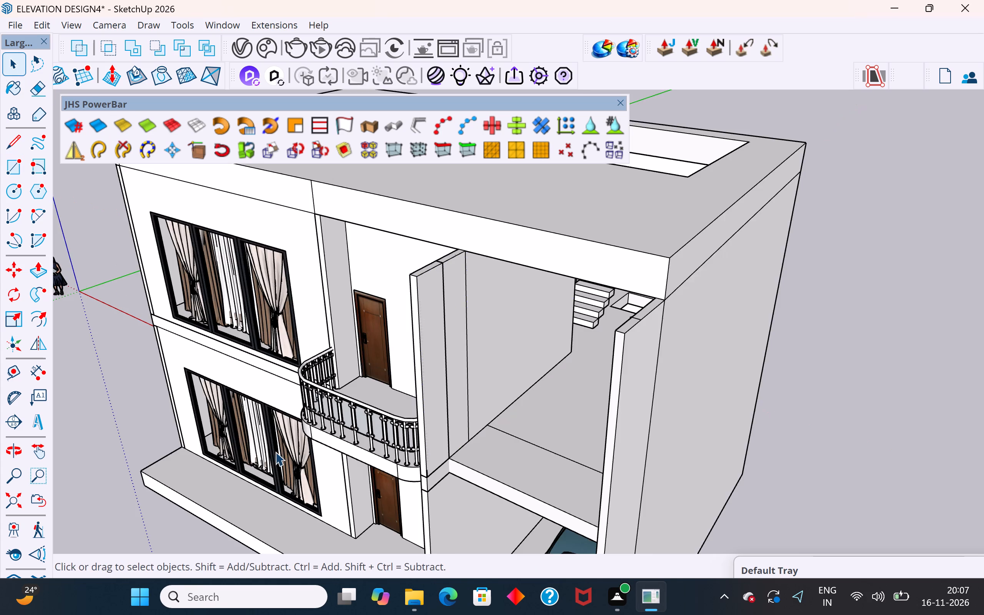
Delete the vertical edge on the bay's outer side wall and the short cross edge and stub at its top.
scroll(275, 452, "down", 5)
middle_click_drag(338, 469, 713, 465)
middle_click_drag(702, 343, 650, 341)
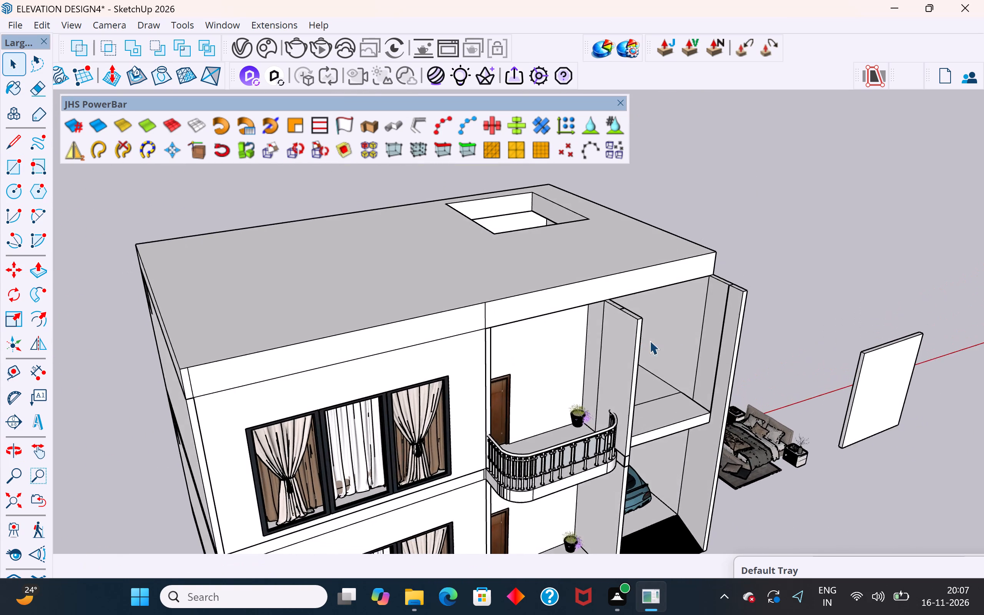
scroll(743, 302, "up", 4)
left_click(710, 277)
scroll(710, 277, "up", 3)
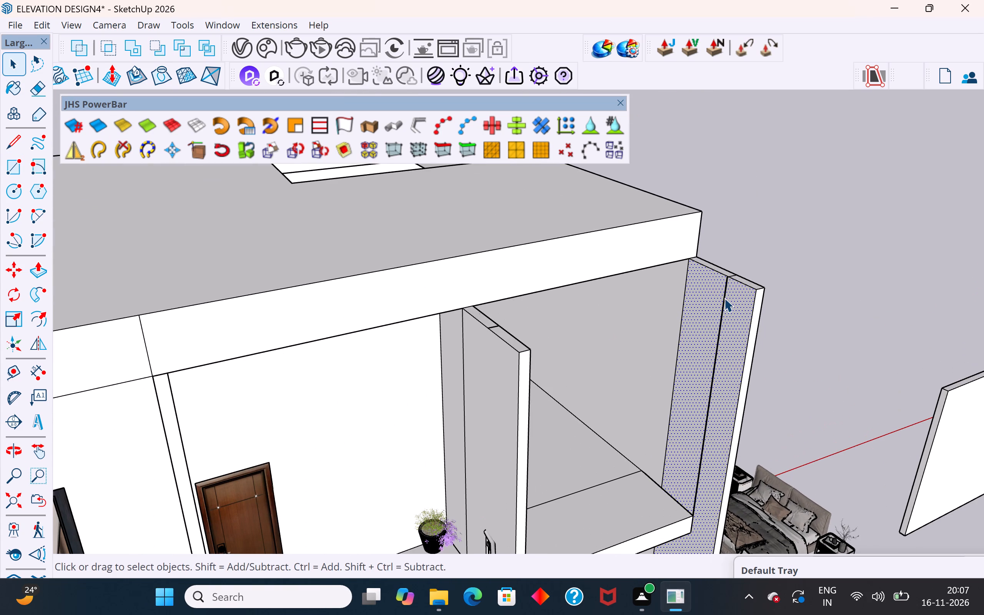
left_click(724, 298)
scroll(724, 298, "up", 3)
key("Delete")
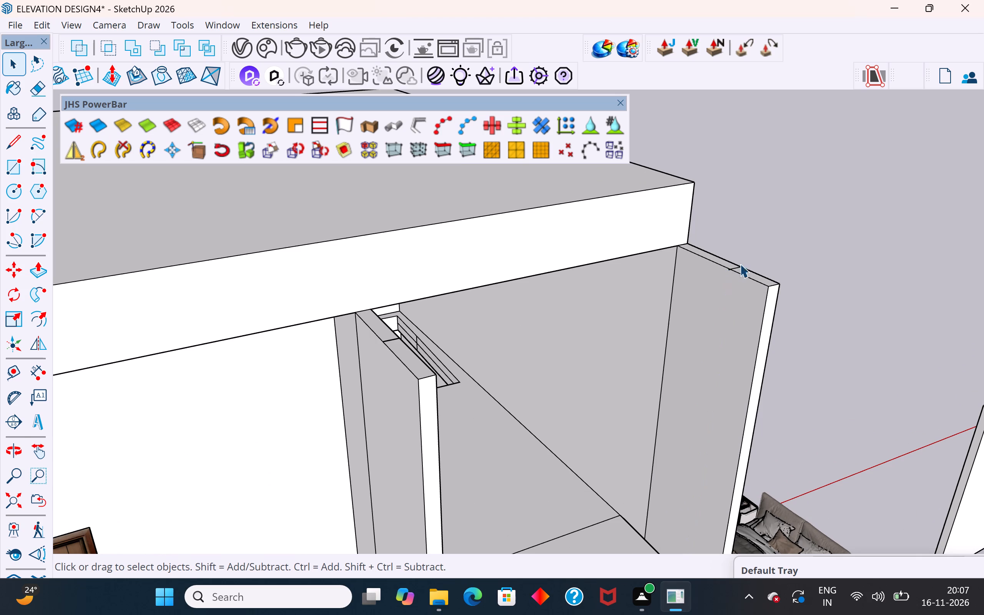
middle_click_drag(743, 288, 704, 347)
scroll(708, 343, "up", 4)
scroll(638, 464, "up", 3)
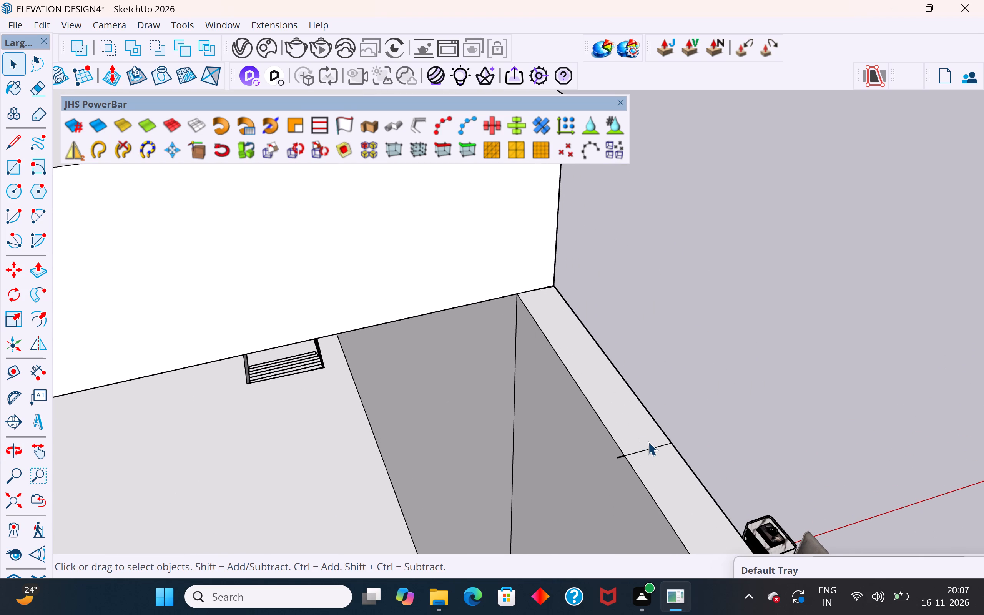
left_click(652, 449)
key("Delete")
left_click(620, 458)
key("Delete")
Delete the extra vertical edge on the balcony-side wall and the short edge crossing its top face.
scroll(595, 345, "down", 5)
middle_click_drag(704, 424, 341, 341)
scroll(455, 365, "down", 9)
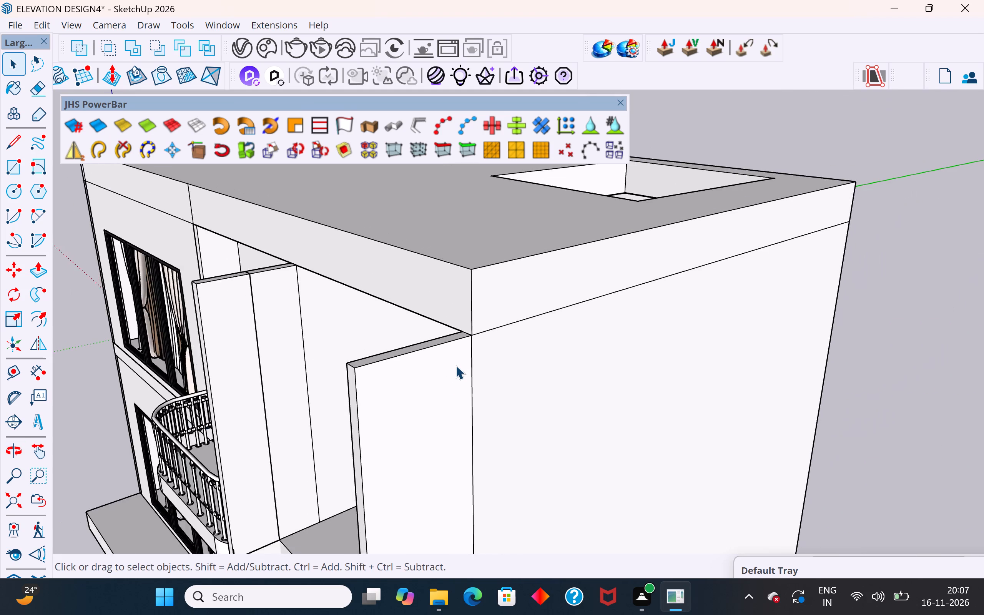
scroll(455, 365, "down", 3)
left_click(323, 419)
key("Delete")
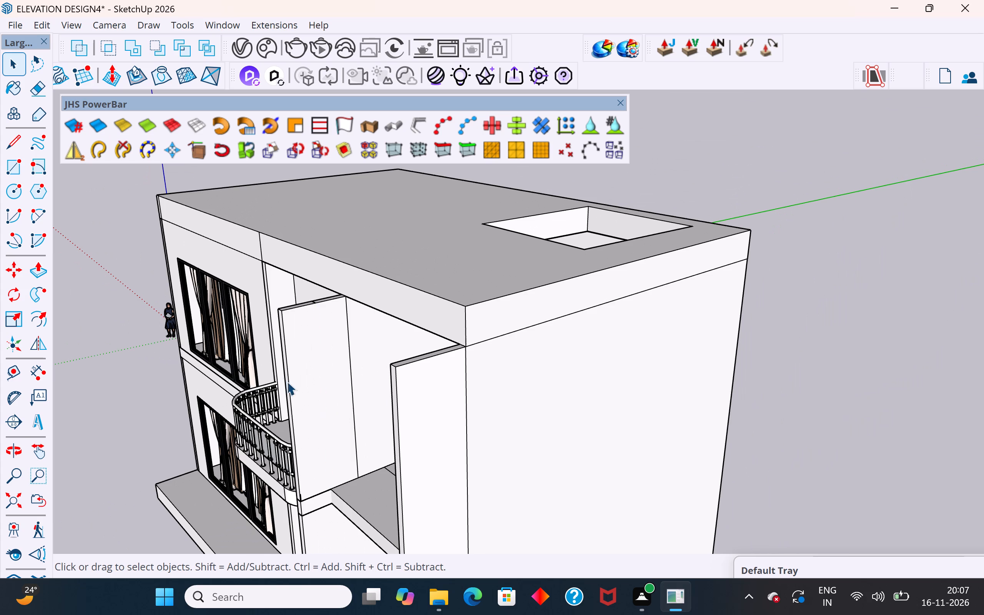
middle_click_drag(279, 358, 708, 363)
scroll(693, 324, "up", 3)
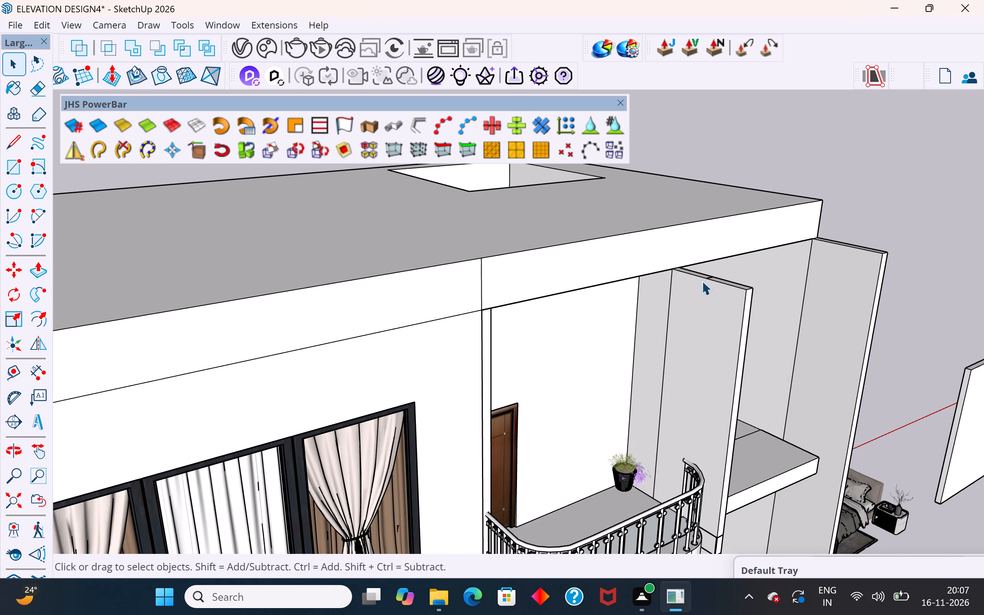
scroll(715, 275, "up", 8)
middle_click_drag(706, 277, 678, 380)
scroll(686, 398, "up", 3)
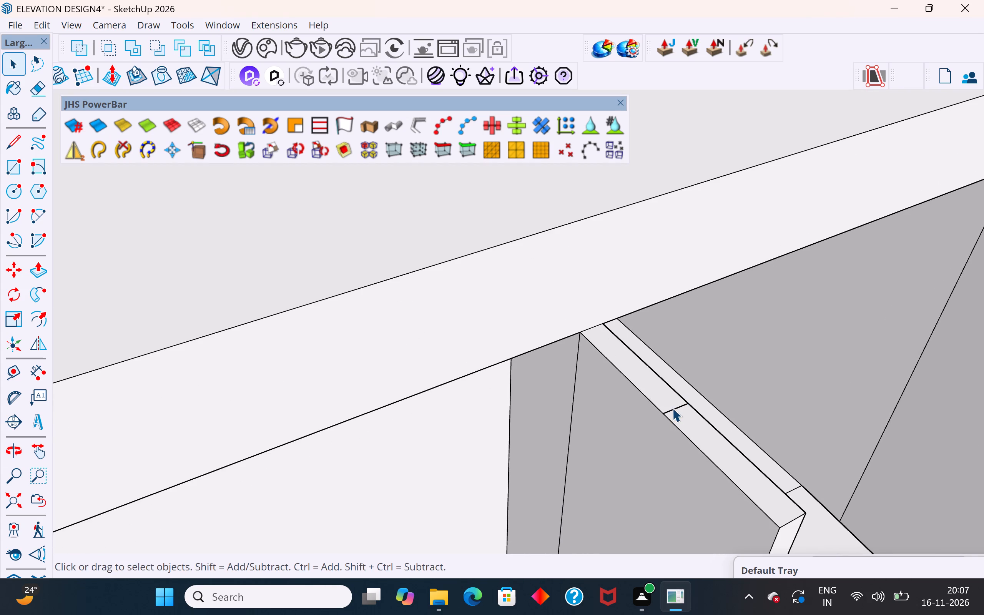
left_click(672, 408)
key("Delete")
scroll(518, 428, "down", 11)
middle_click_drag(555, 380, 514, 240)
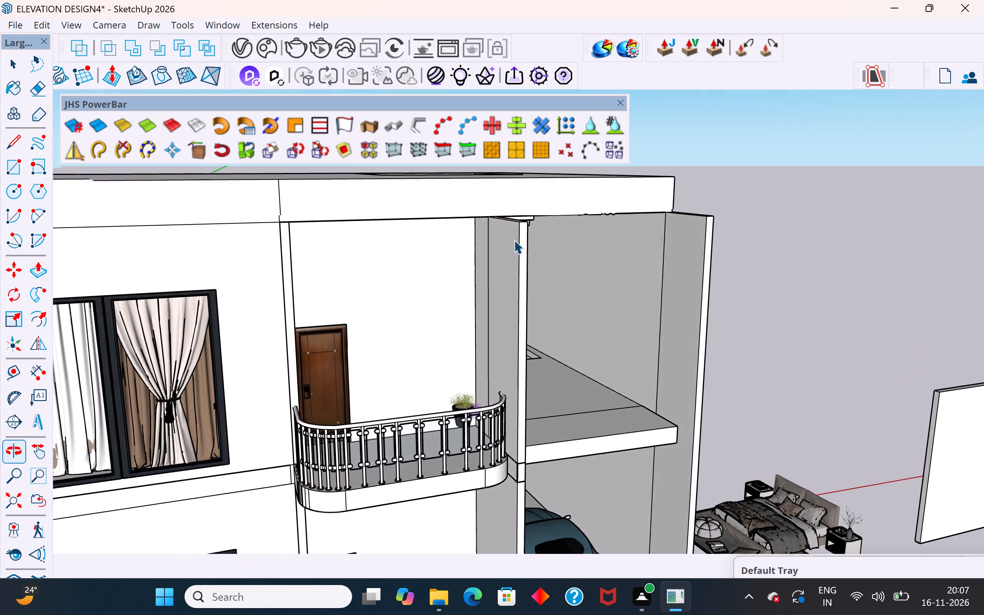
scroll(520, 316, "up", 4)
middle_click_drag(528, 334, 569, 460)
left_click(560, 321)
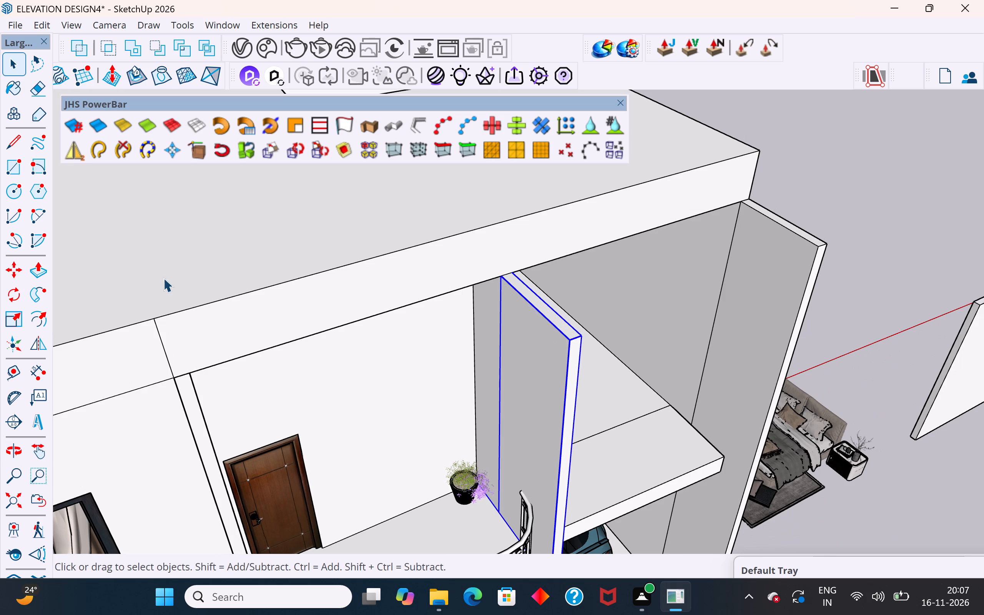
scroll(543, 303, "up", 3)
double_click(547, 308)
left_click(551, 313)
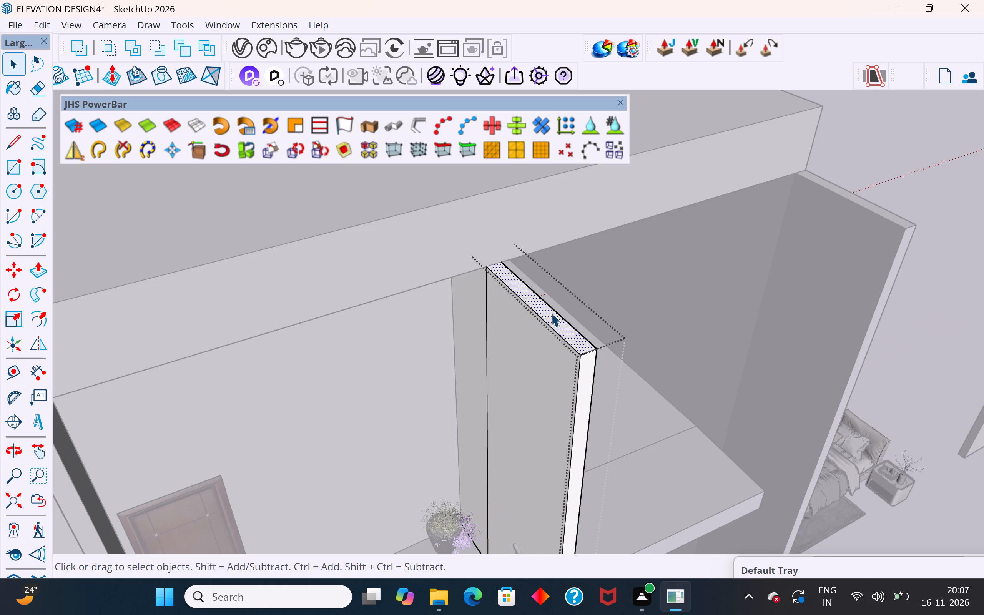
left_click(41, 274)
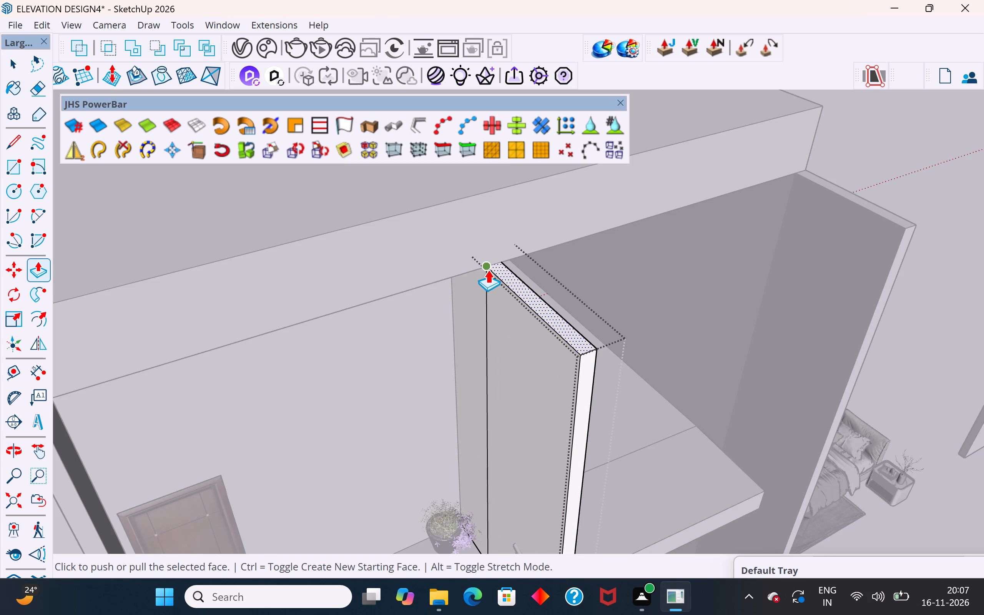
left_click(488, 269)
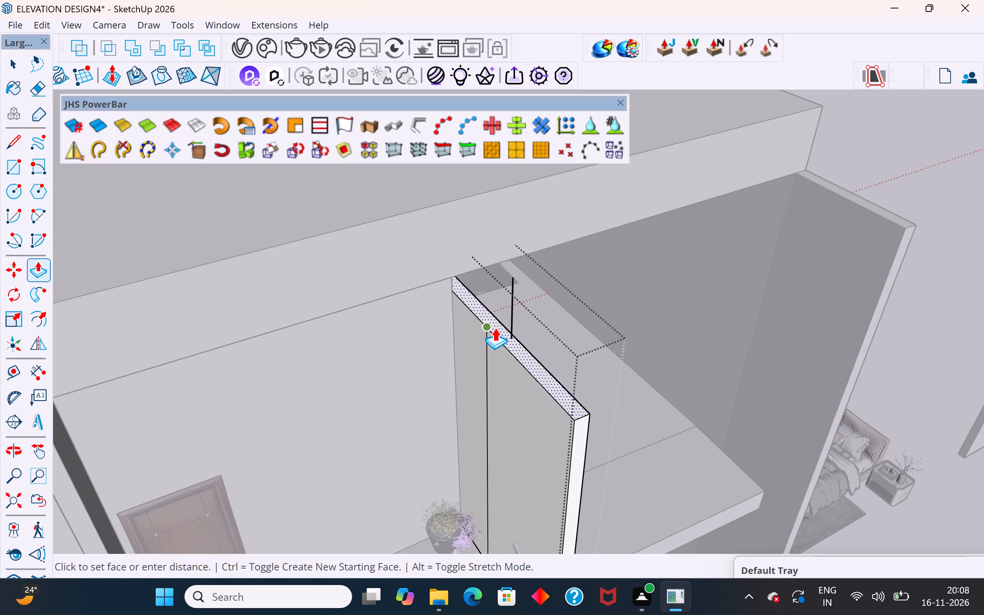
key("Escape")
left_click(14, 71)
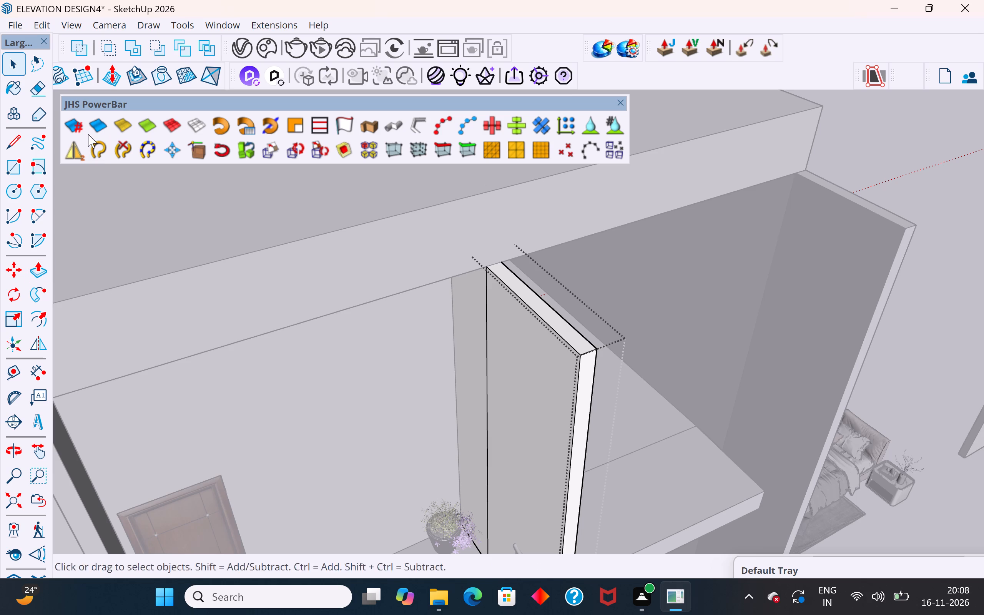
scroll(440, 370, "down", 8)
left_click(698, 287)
Push the top face of the bay's balcony-side wall down so the wall ends well below the roof slab.
middle_click_drag(692, 298, 335, 269)
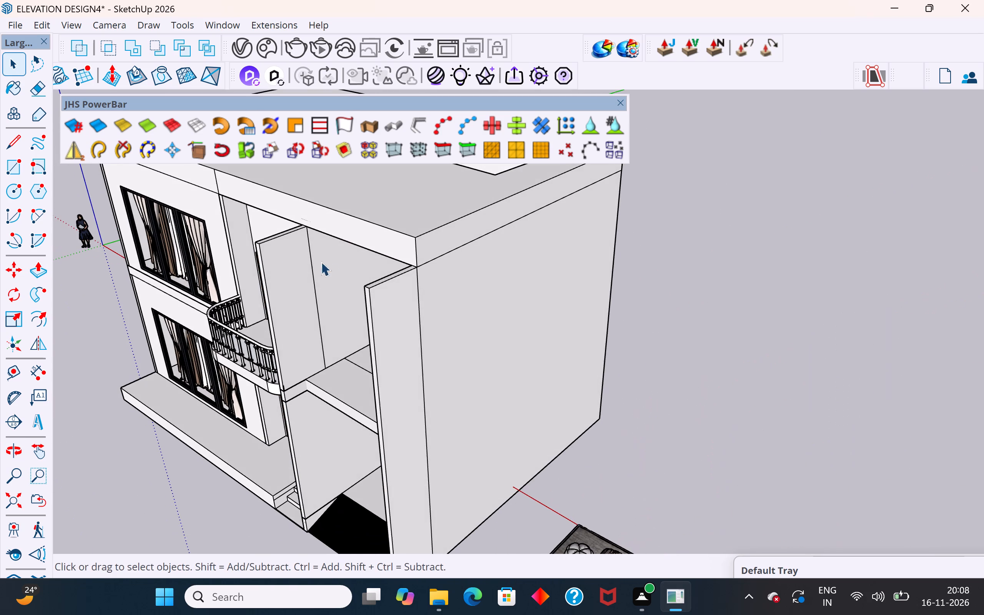
left_click(287, 240)
scroll(287, 240, "up", 4)
double_click(287, 240)
left_click(291, 251)
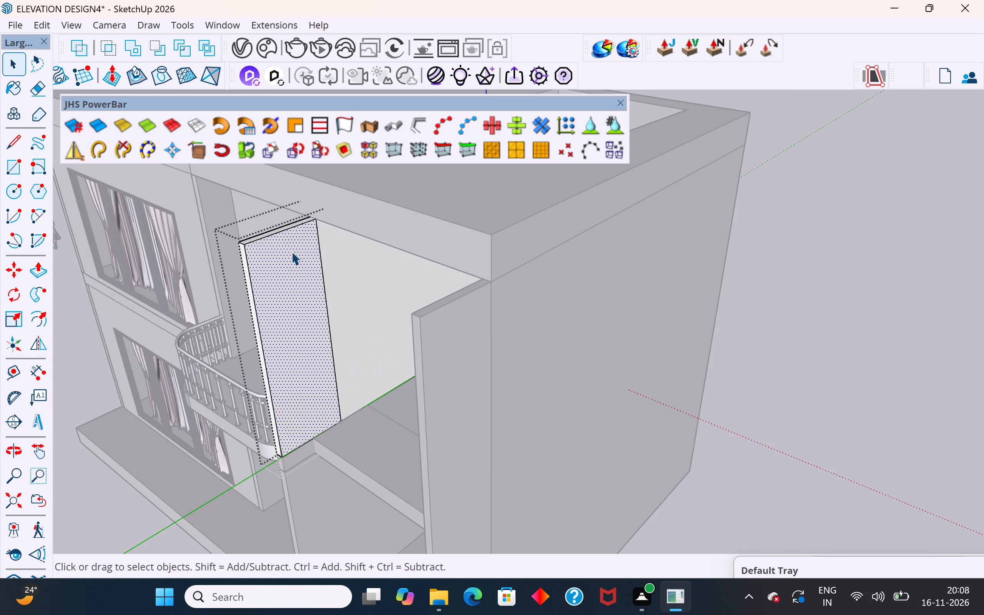
scroll(275, 232, "up", 11)
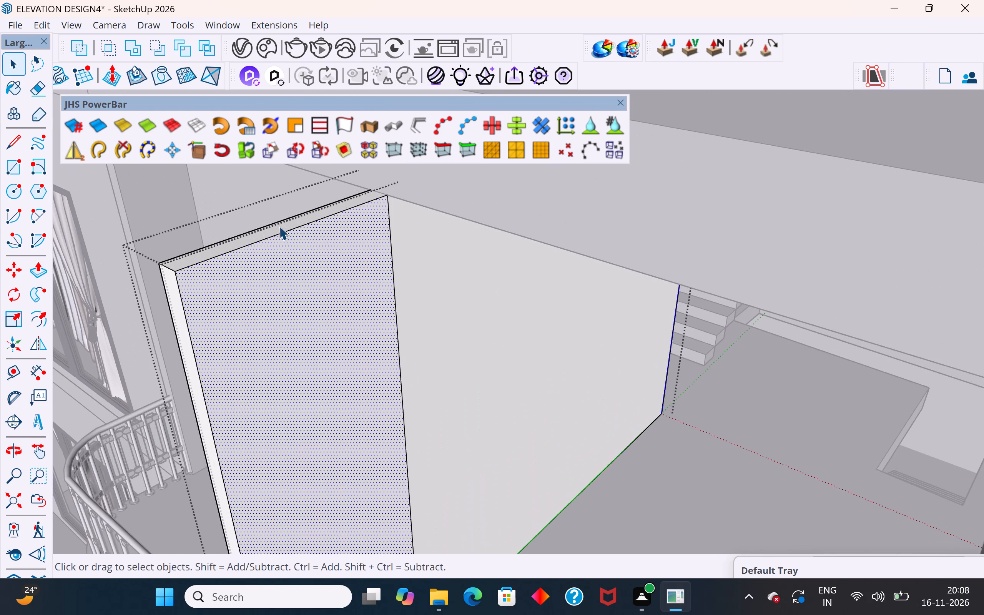
left_click(279, 226)
double_click(285, 226)
left_click(285, 226)
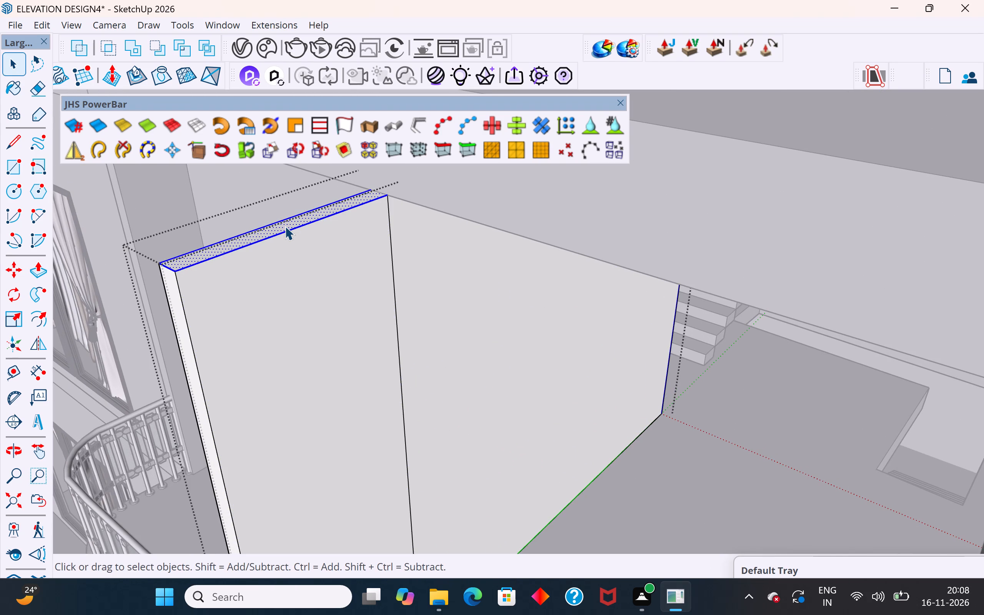
left_click(38, 271)
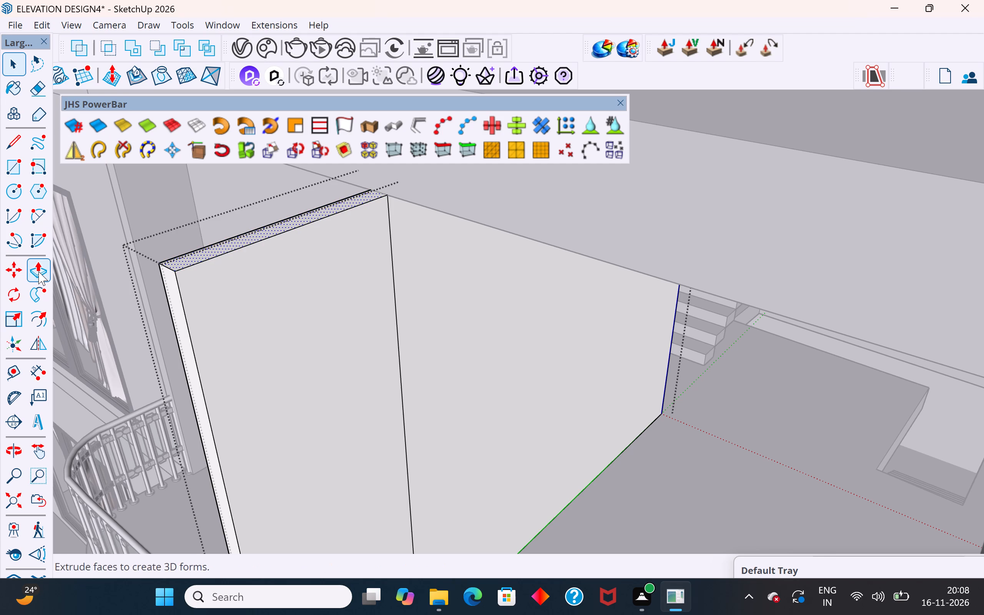
left_click(176, 269)
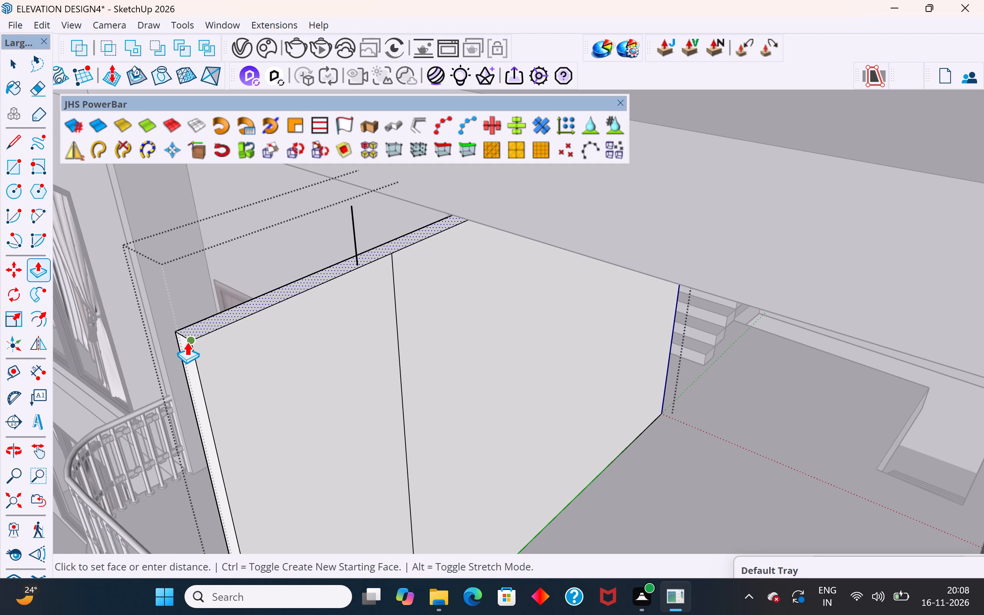
scroll(187, 342, "up", 1)
middle_click_drag(187, 342, 233, 251)
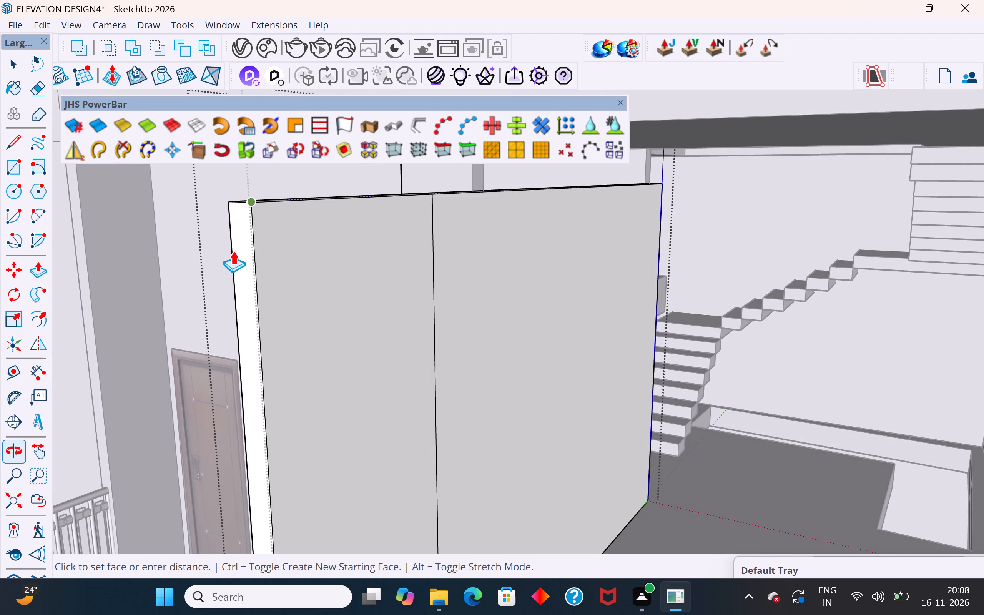
scroll(233, 251, "down", 5)
left_click(253, 333)
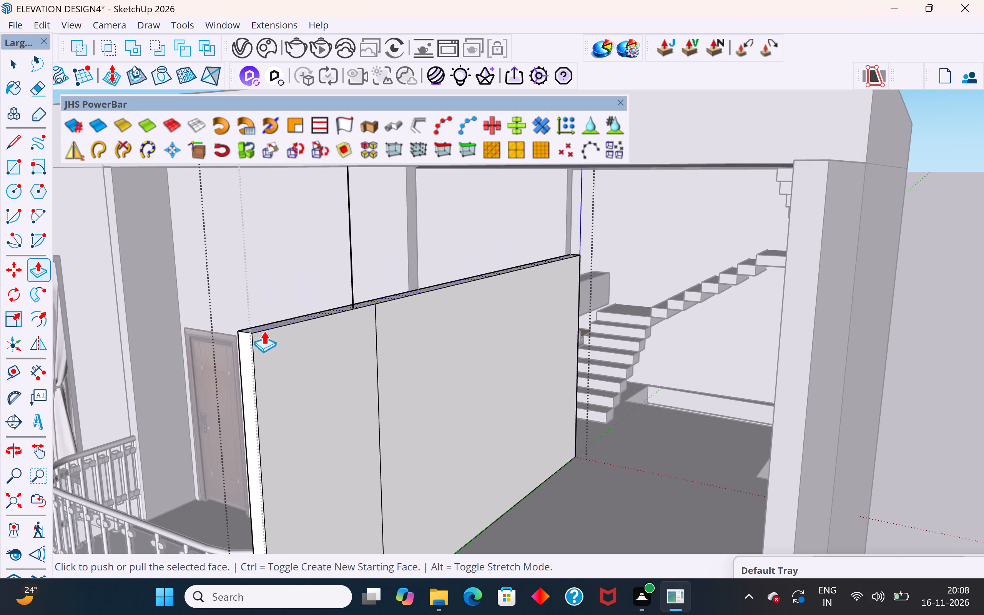
left_click(11, 66)
Delete the loose vertical edge standing above the lowered balcony-side wall.
scroll(333, 222, "down", 2)
middle_click_drag(333, 222, 347, 282)
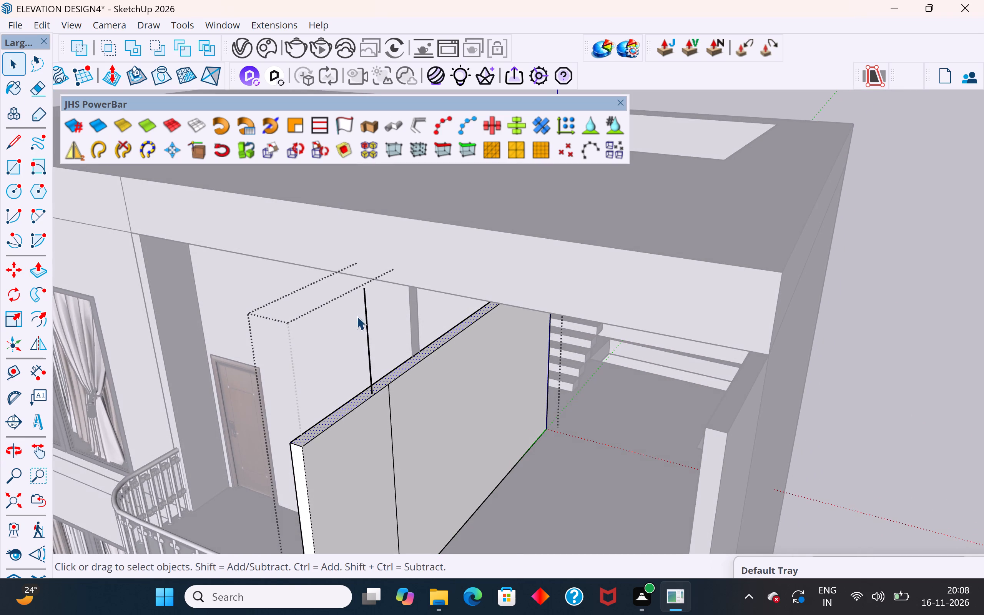
left_click(368, 327)
key("Delete")
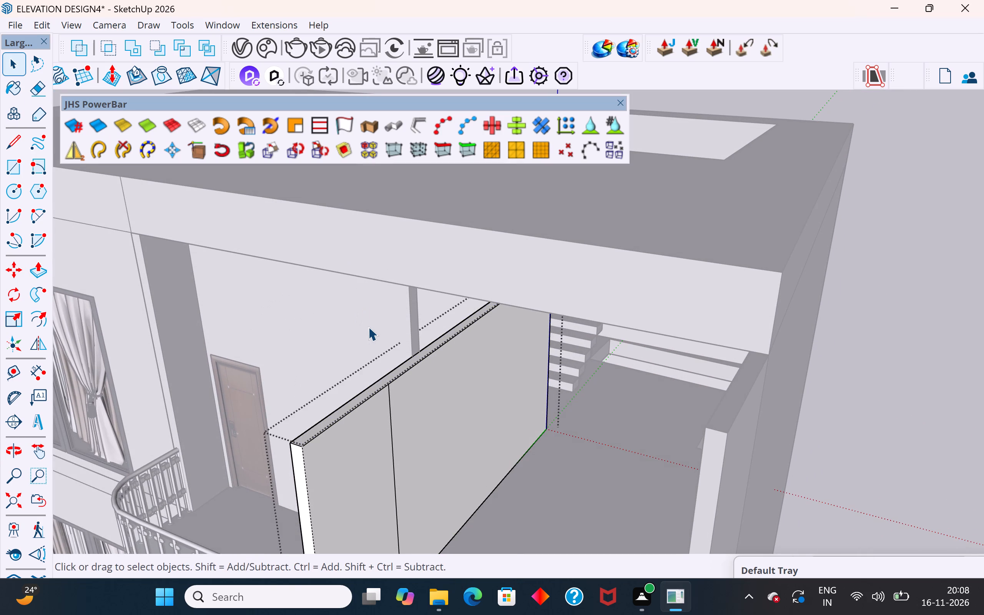
middle_click_drag(391, 379, 392, 413)
left_click(835, 388)
Draw an edge across the top face of the balcony-side wall, starting at the top of its vertical dividing edge.
scroll(387, 463, "up", 4)
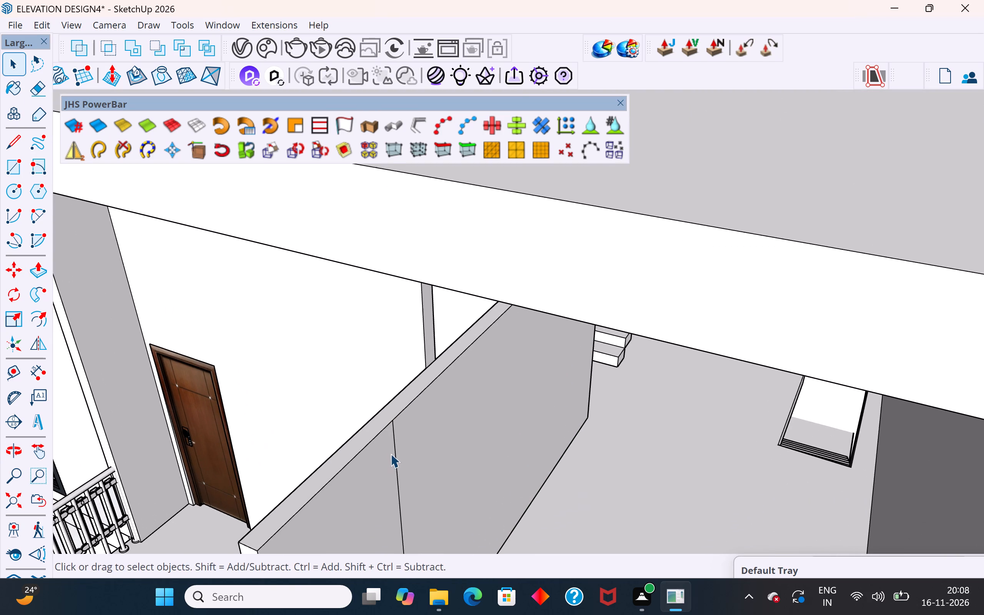
left_click(394, 405)
scroll(394, 405, "up", 4)
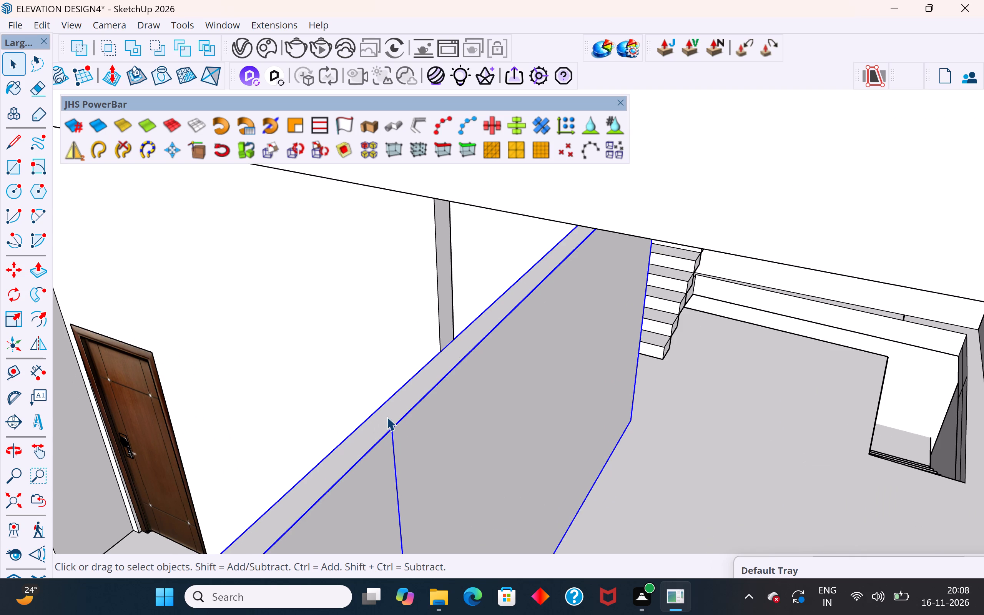
double_click(388, 416)
left_click(388, 416)
left_click(16, 146)
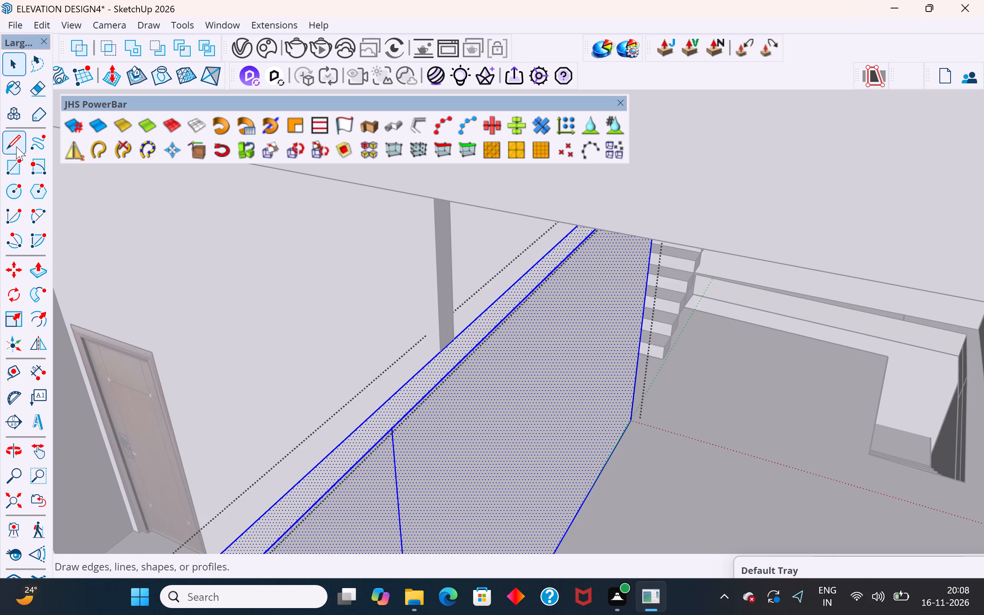
left_click(394, 429)
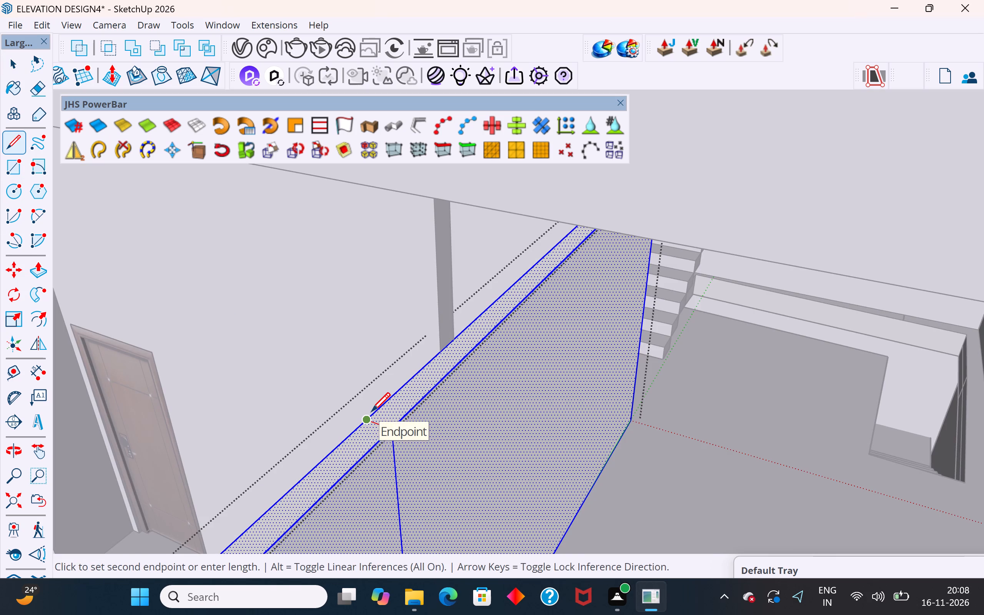
scroll(375, 412, "up", 5)
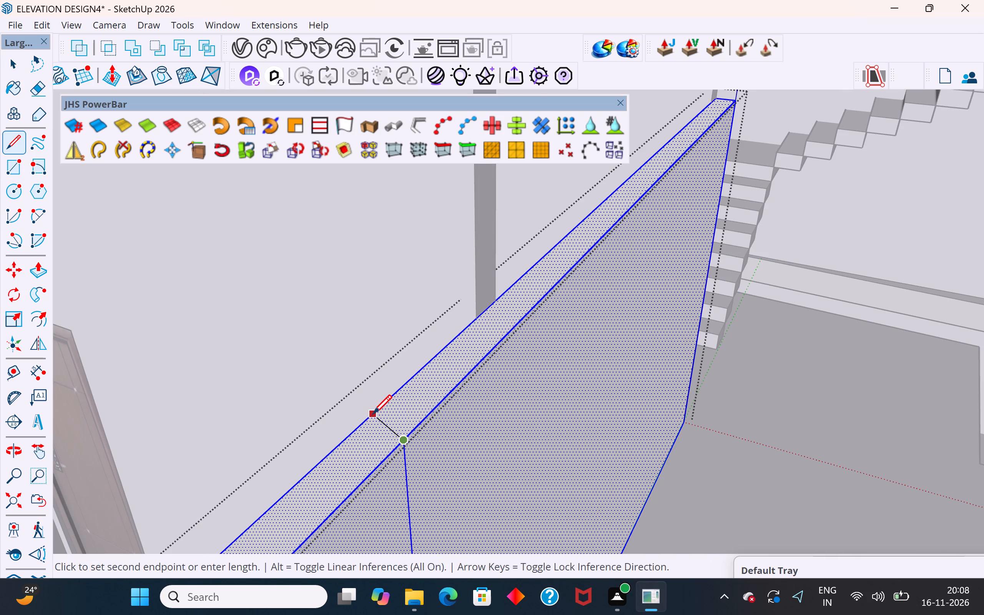
left_click(363, 421)
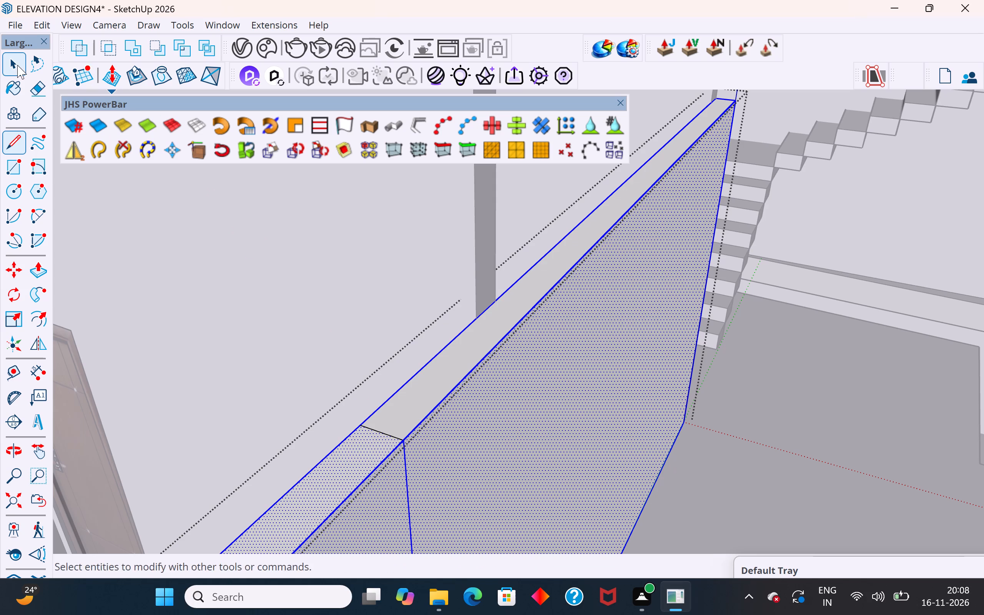
left_click(16, 65)
scroll(521, 288, "down", 16)
middle_click_drag(540, 330, 518, 275)
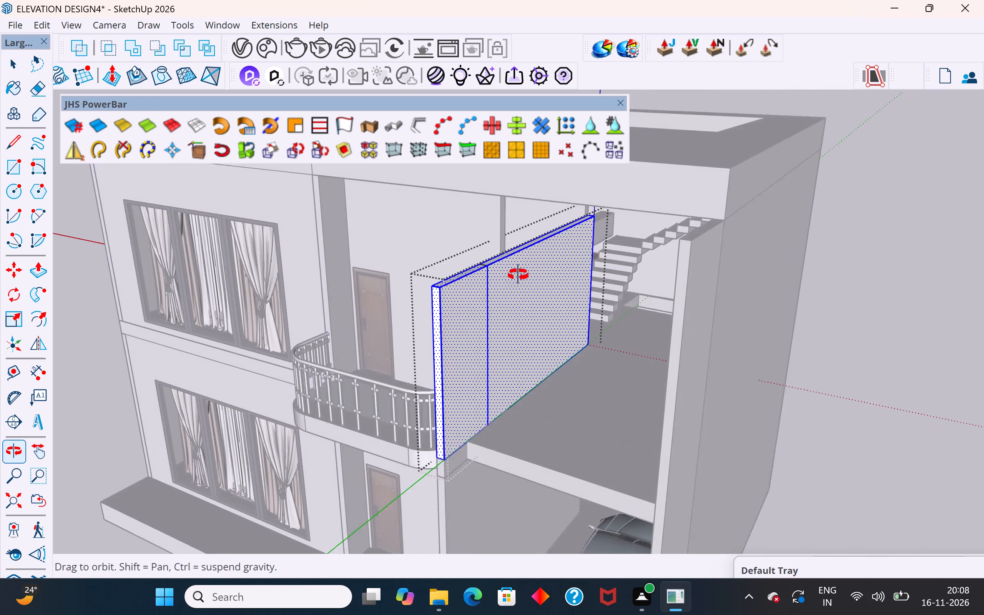
middle_click_drag(518, 275, 517, 271)
left_click(972, 428)
Pull the rear part of the balcony-side wall's top face up to the underside of the roof slab.
scroll(507, 256, "up", 2)
middle_click_drag(495, 261, 606, 400)
scroll(598, 427, "down", 4)
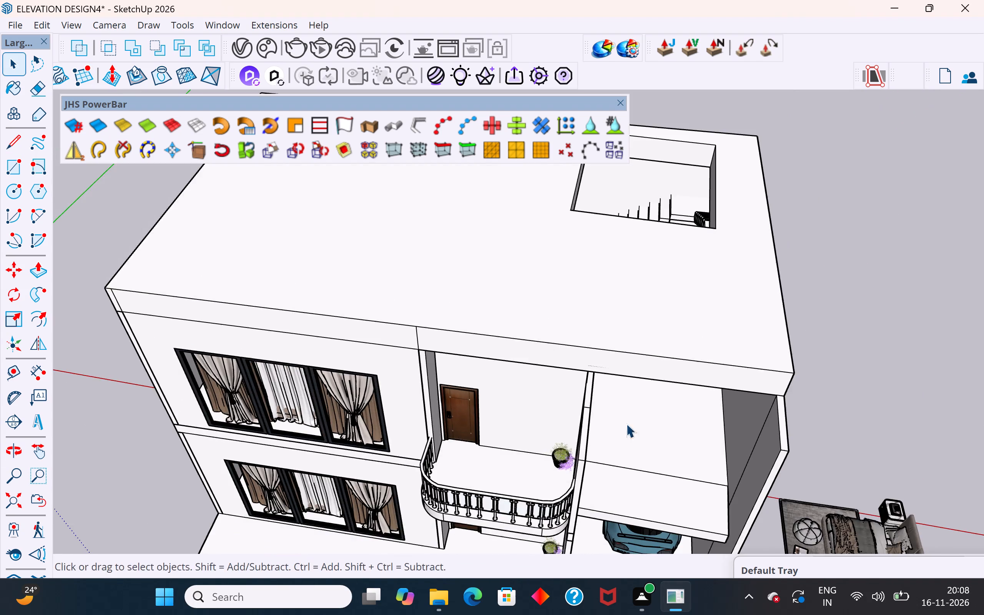
middle_click_drag(626, 424, 585, 273)
scroll(547, 514, "down", 6)
middle_click_drag(556, 359, 550, 304)
scroll(550, 304, "up", 5)
middle_click_drag(550, 328, 489, 330)
scroll(534, 408, "up", 8)
middle_click_drag(512, 399, 517, 422)
scroll(517, 422, "up", 3)
left_click(529, 452)
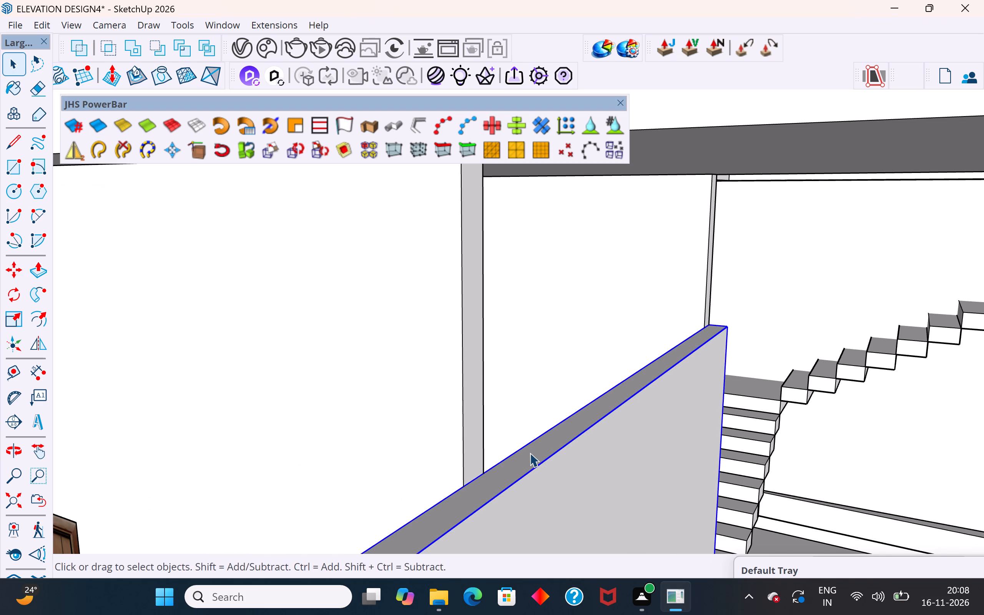
scroll(530, 453, "down", 5)
double_click(530, 453)
left_click(543, 442)
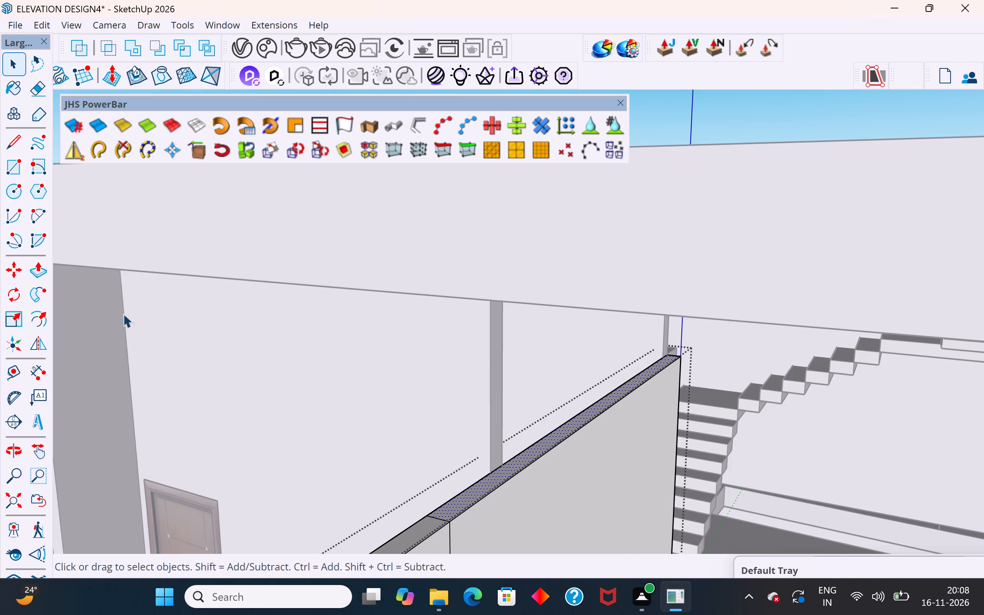
left_click(42, 271)
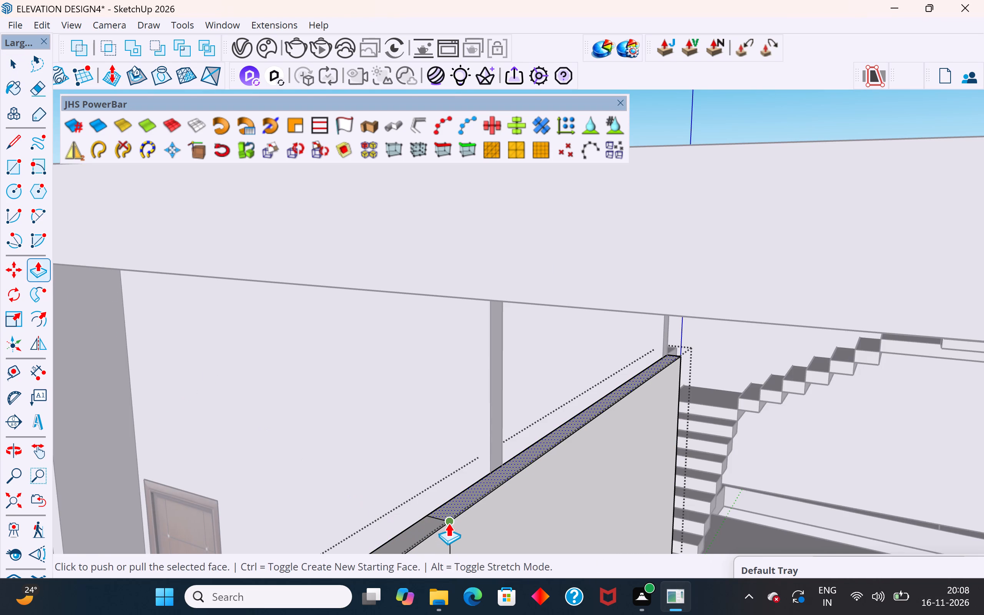
left_click(448, 522)
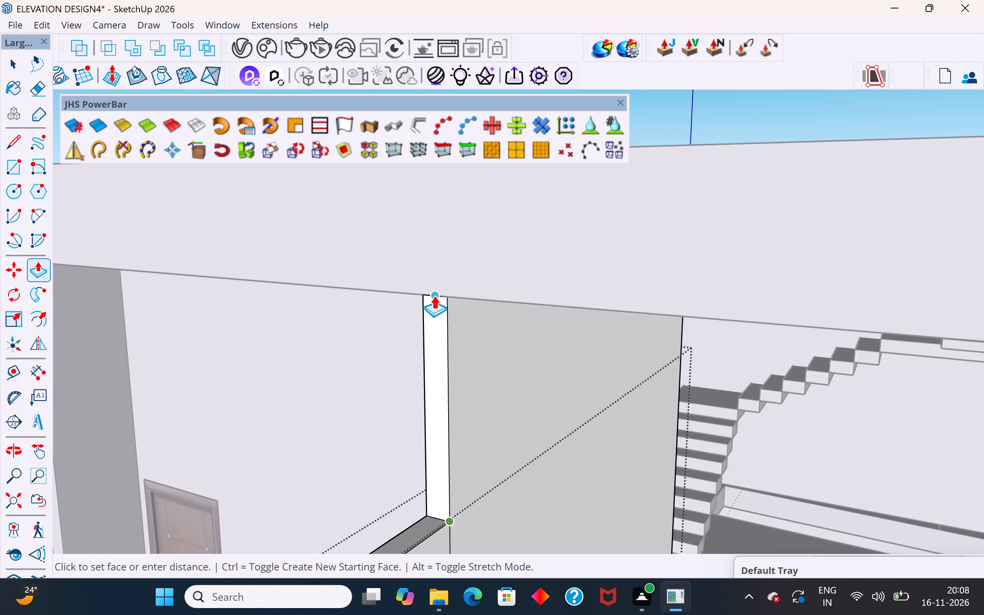
left_click(434, 295)
scroll(510, 316, "down", 16)
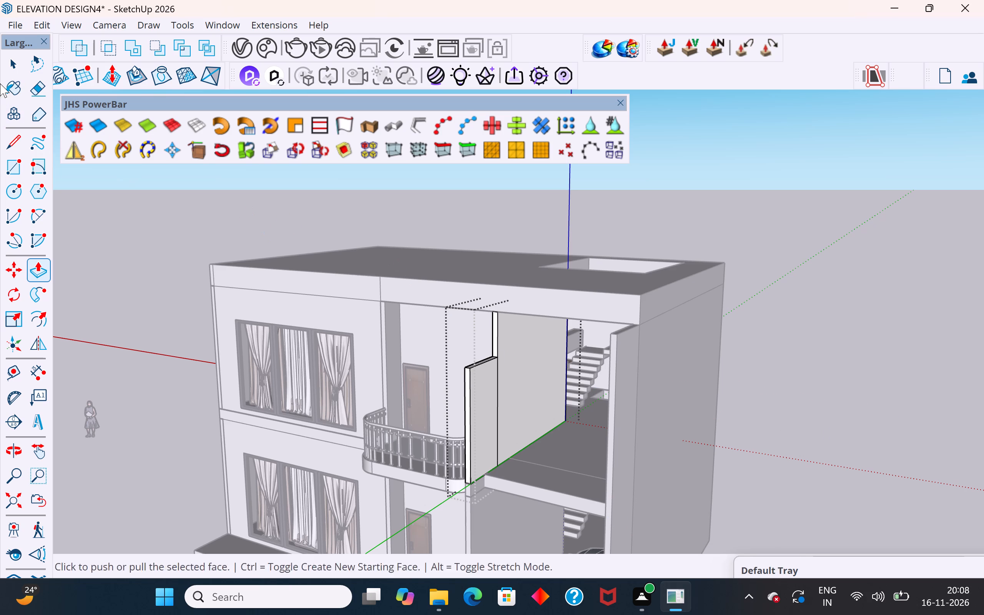
left_click(14, 60)
left_click(93, 209)
Push the top face of the bay's outer side wall down to the level of the balcony-side wall's low front part.
scroll(344, 331, "down", 5)
middle_click_drag(379, 353, 775, 407)
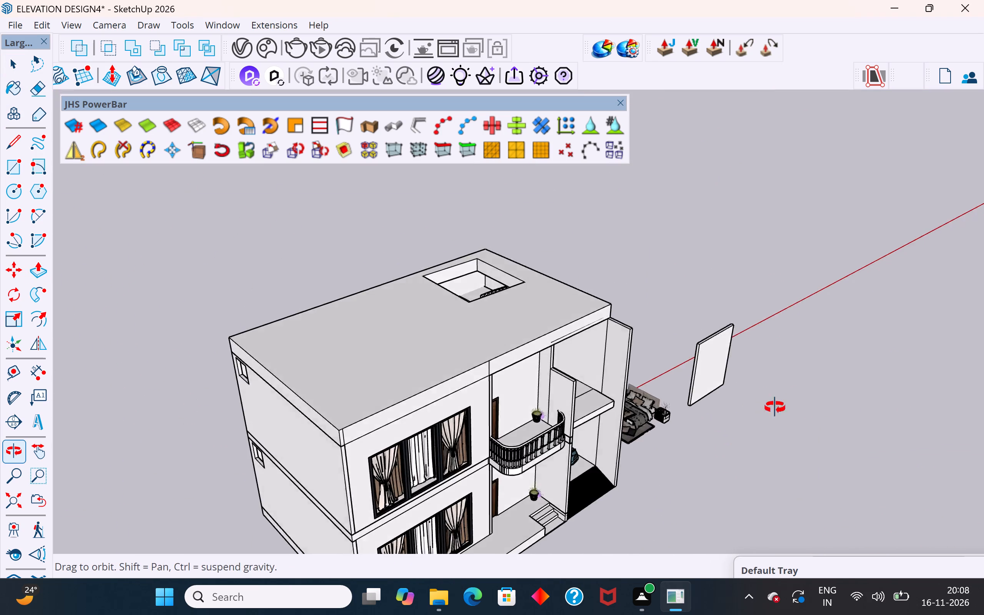
middle_click_drag(775, 407, 790, 376)
scroll(618, 318, "up", 5)
middle_click_drag(594, 351, 589, 314)
scroll(606, 328, "up", 3)
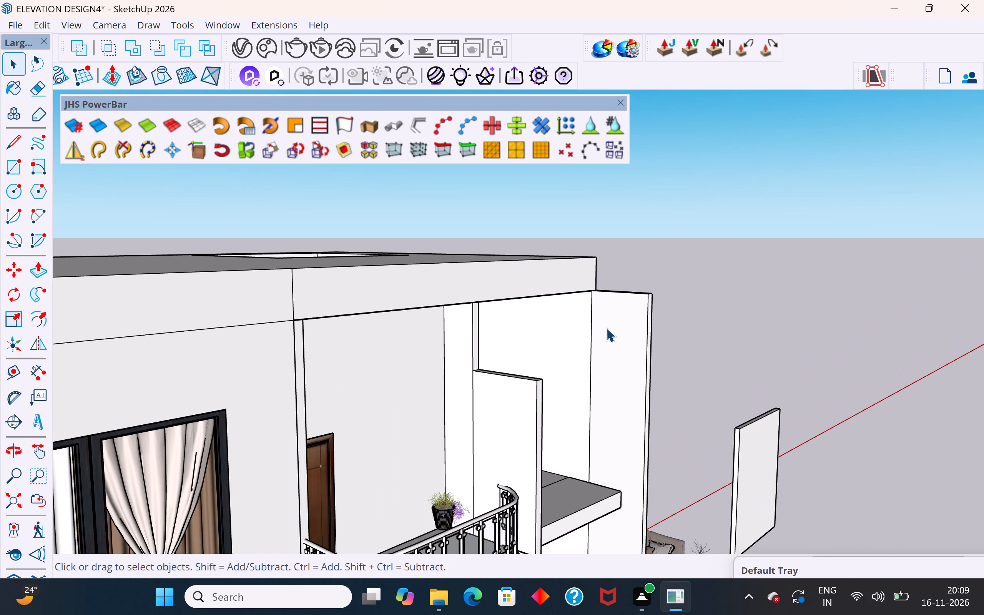
left_click(607, 328)
scroll(623, 302, "up", 1)
middle_click_drag(623, 302, 549, 421)
scroll(582, 358, "up", 4)
left_click(578, 391)
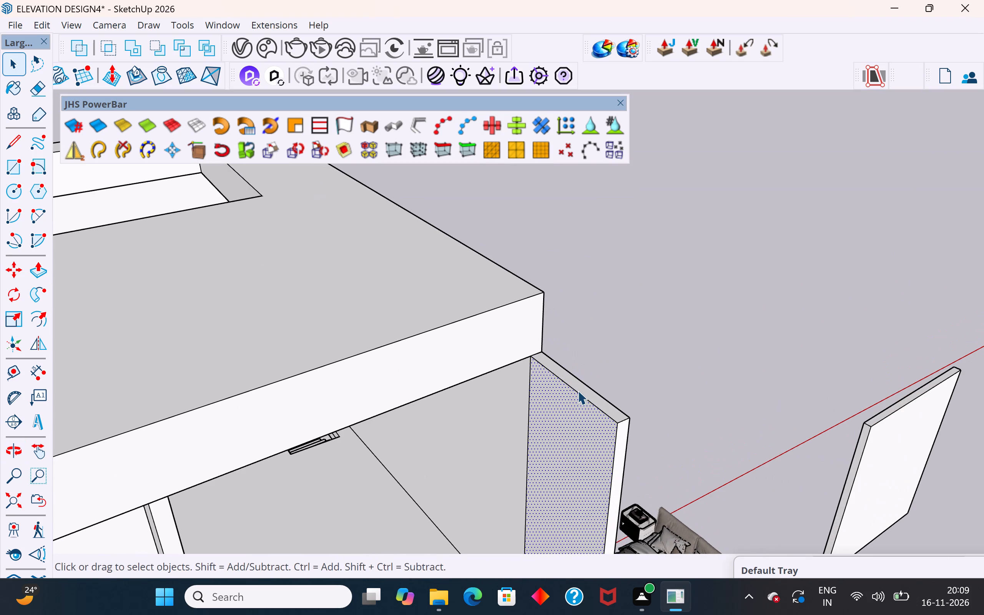
left_click(583, 391)
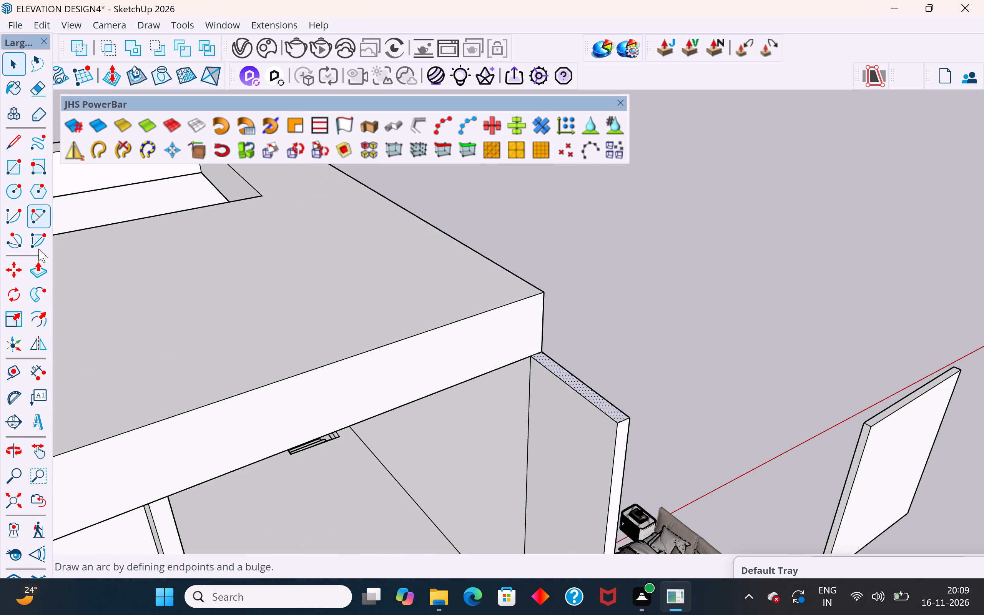
left_click(40, 275)
left_click(534, 360)
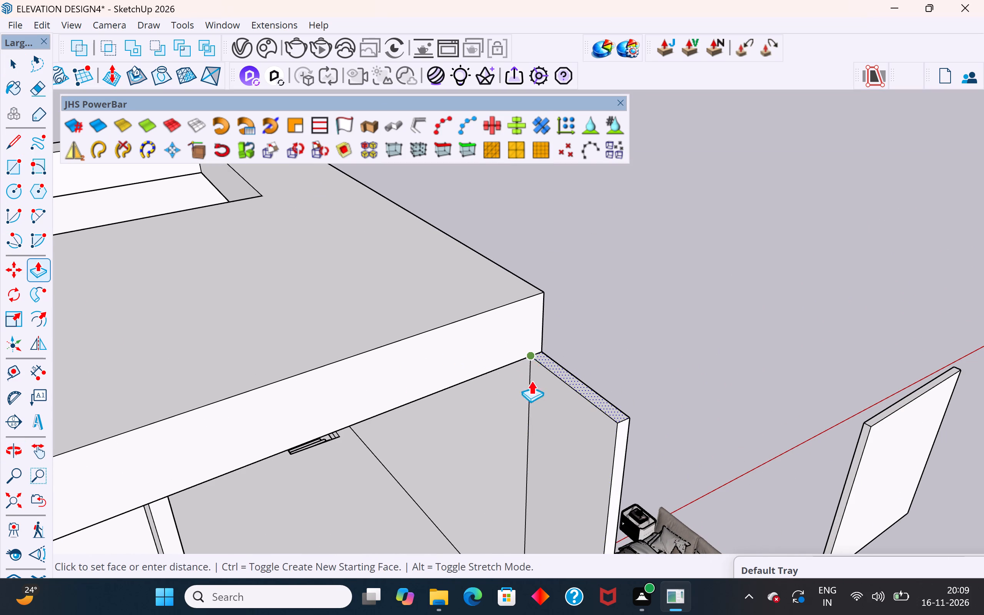
middle_click_drag(530, 427, 530, 378)
scroll(530, 427, "up", 1)
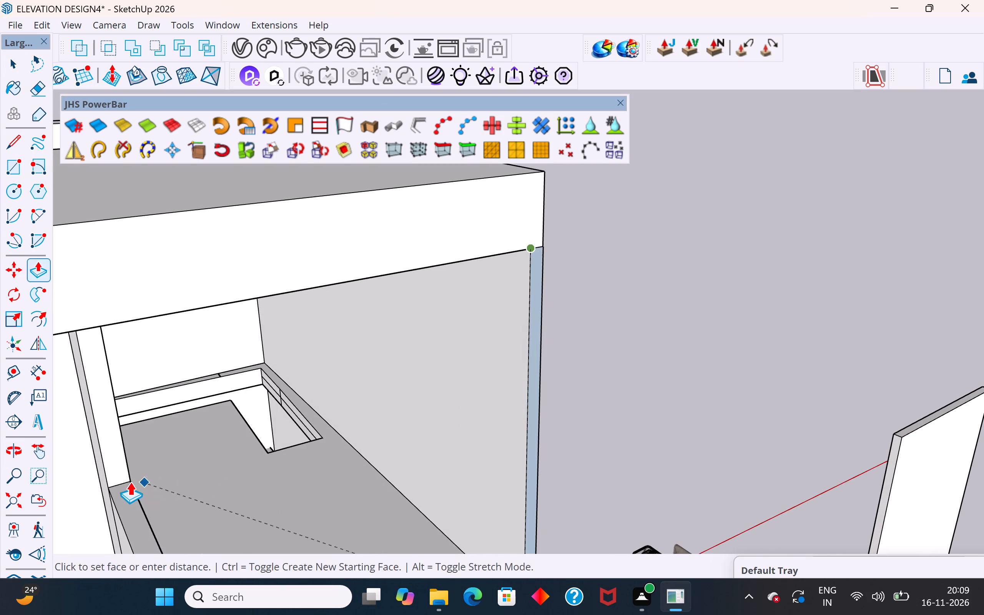
left_click(130, 482)
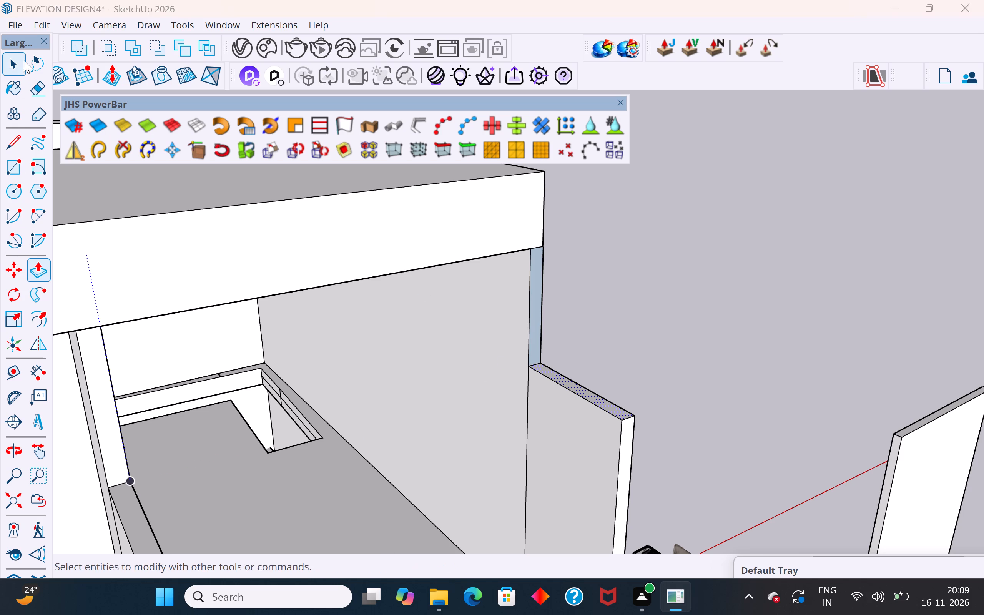
left_click(23, 60)
left_click(656, 328)
Reverse the blue back-side face on the narrow wall strip between the lowered outer wall and the roof slab.
scroll(593, 343, "down", 5)
middle_click_drag(593, 343, 199, 354)
scroll(341, 312, "up", 2)
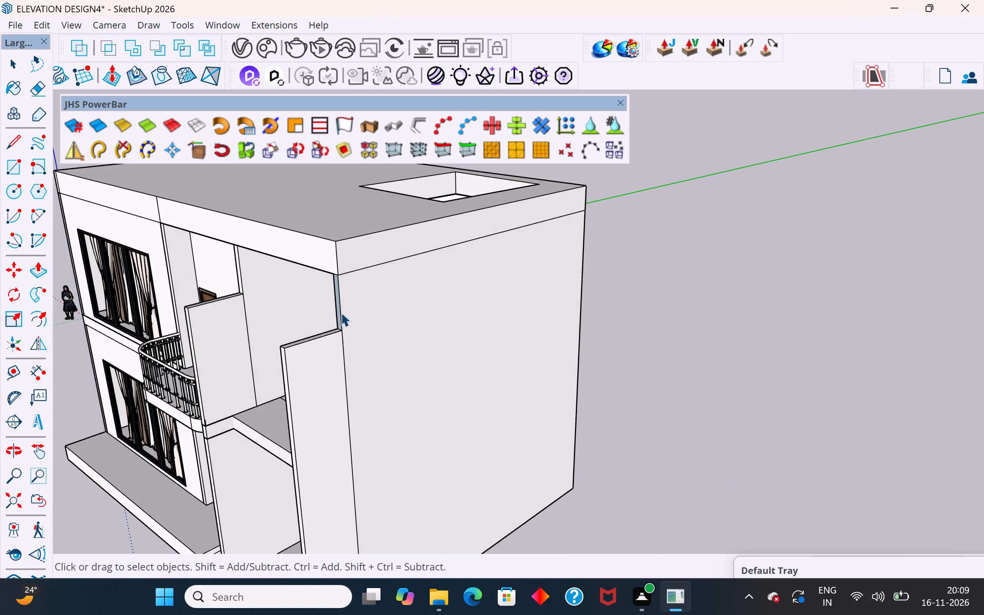
scroll(341, 312, "up", 3)
scroll(328, 284, "up", 8)
scroll(329, 253, "up", 9)
left_click(328, 250)
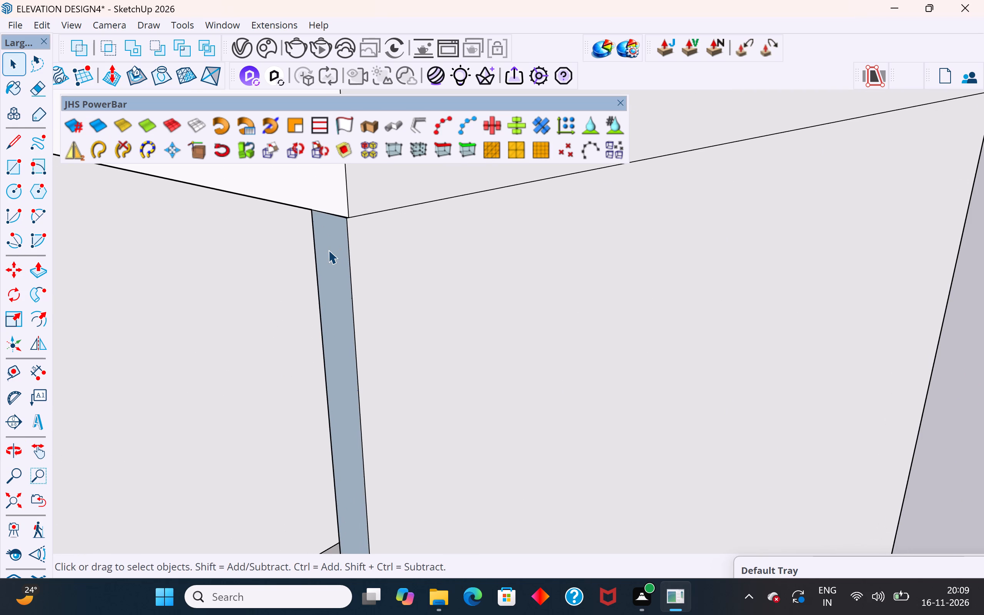
right_click(328, 250)
left_click(394, 204)
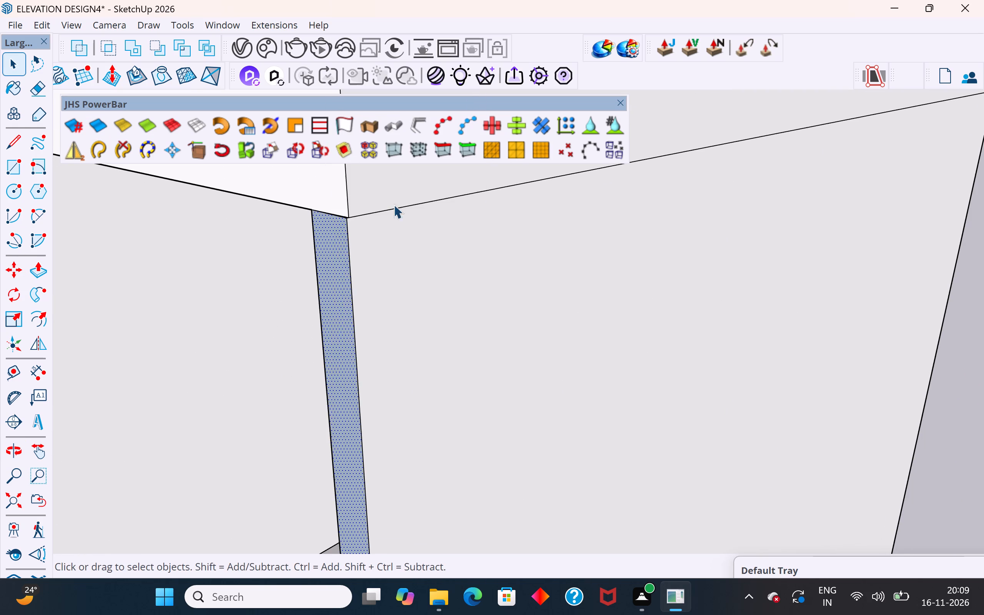
scroll(709, 280, "down", 12)
left_click(903, 318)
Examine the bay's reshaped side walls from the front and both sides of the house.
scroll(362, 357, "down", 4)
middle_click_drag(474, 404, 701, 344)
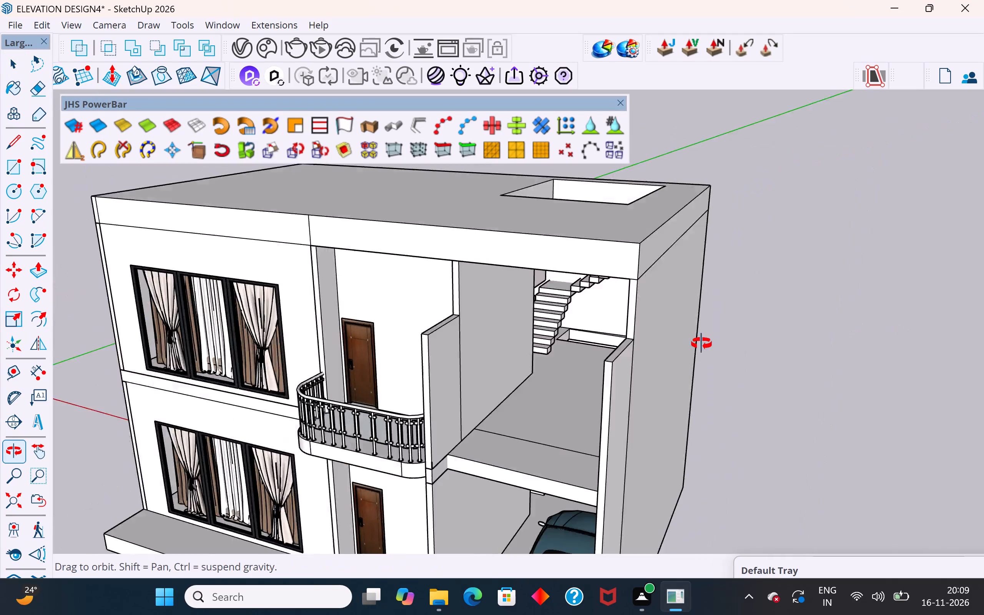
middle_click_drag(701, 344, 706, 340)
left_click(792, 288)
middle_click_drag(780, 282, 773, 322)
scroll(773, 317, "up", 3)
middle_click_drag(789, 329, 686, 335)
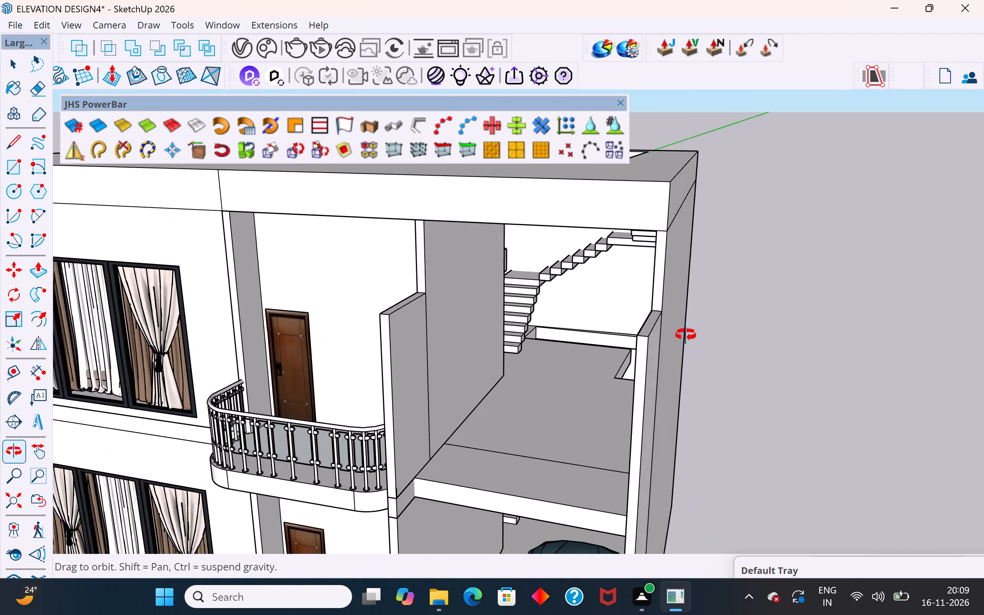
middle_click_drag(686, 335, 732, 333)
scroll(522, 333, "down", 6)
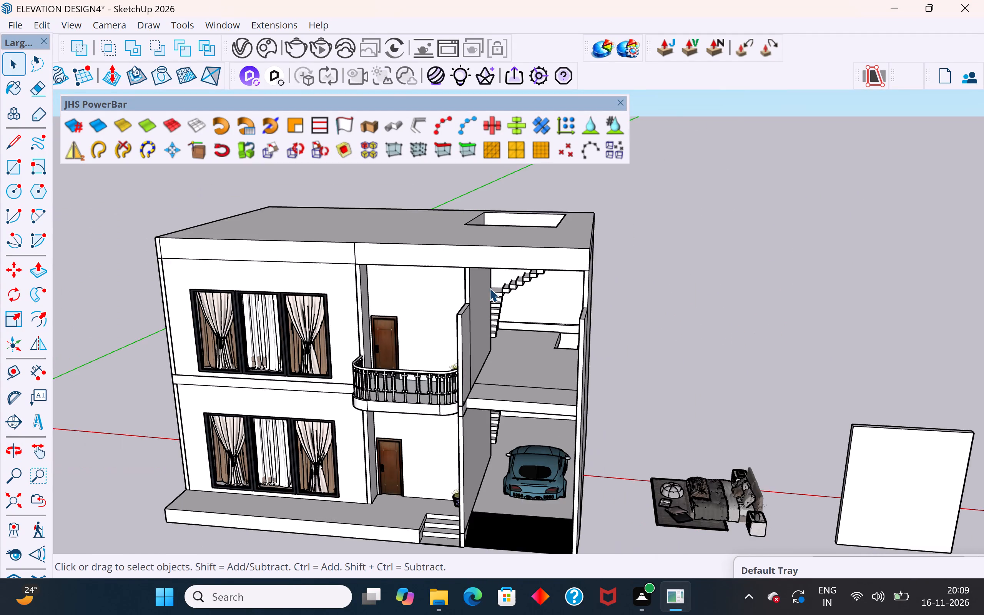
middle_click_drag(514, 361, 551, 388)
scroll(551, 388, "up", 4)
middle_click_drag(551, 388, 550, 392)
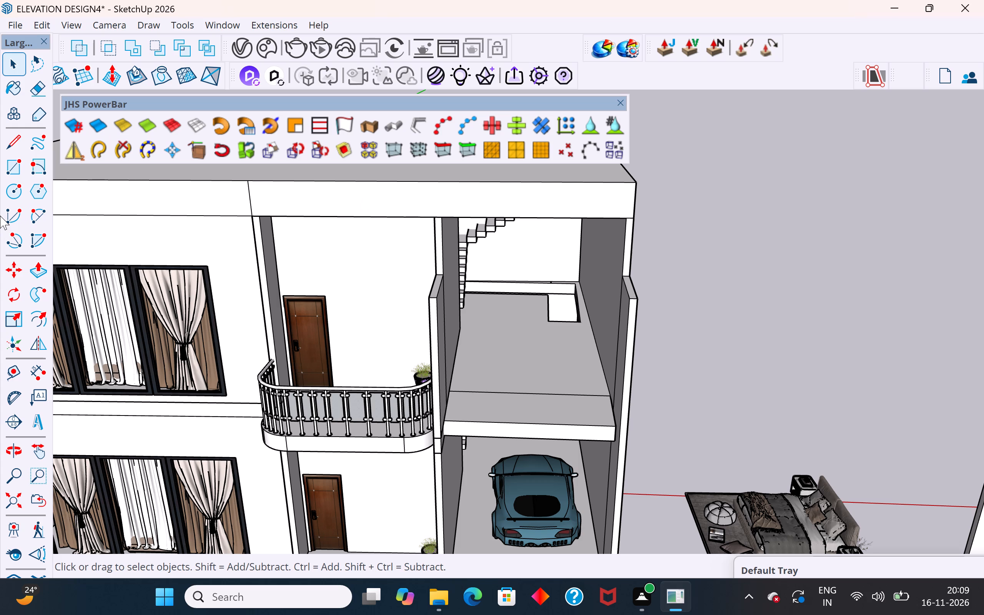
scroll(134, 194, "down", 3)
middle_click_drag(317, 255, 527, 241)
scroll(392, 270, "down", 2)
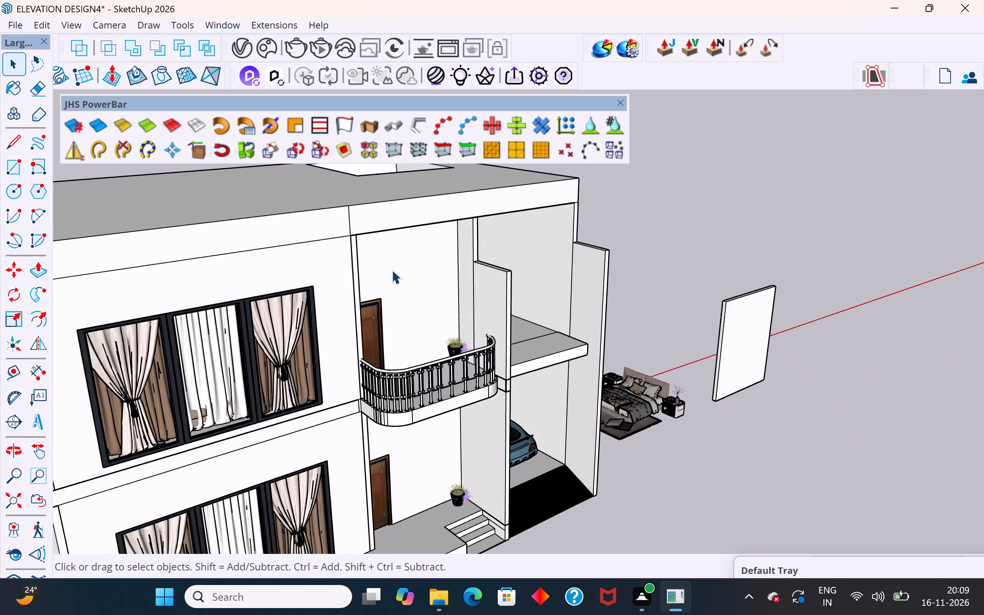
scroll(392, 270, "down", 3)
middle_click_drag(499, 336, 382, 291)
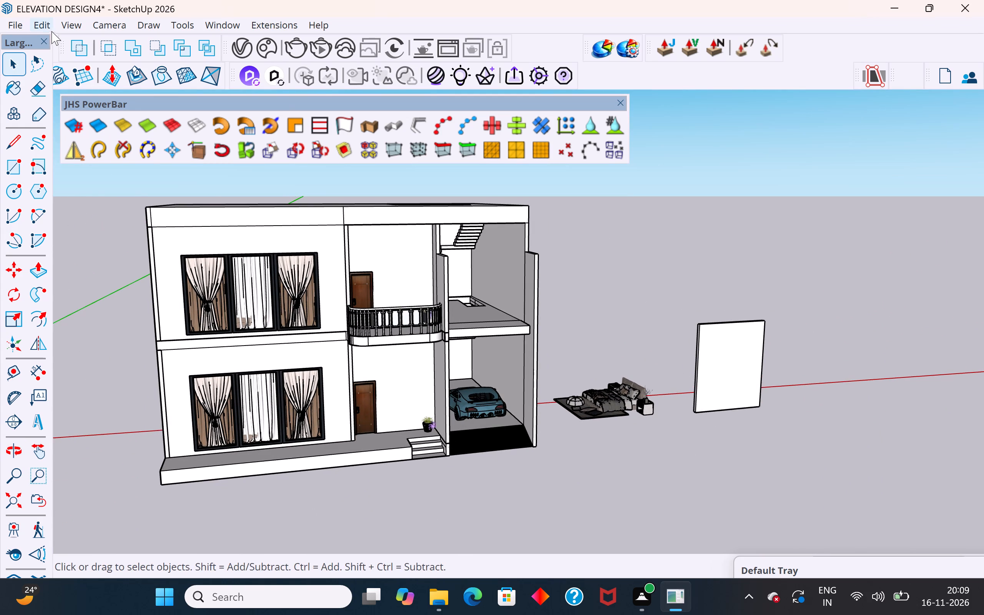
Unhide all hidden objects, including the bay's arched window and arch surround.
left_click(43, 25)
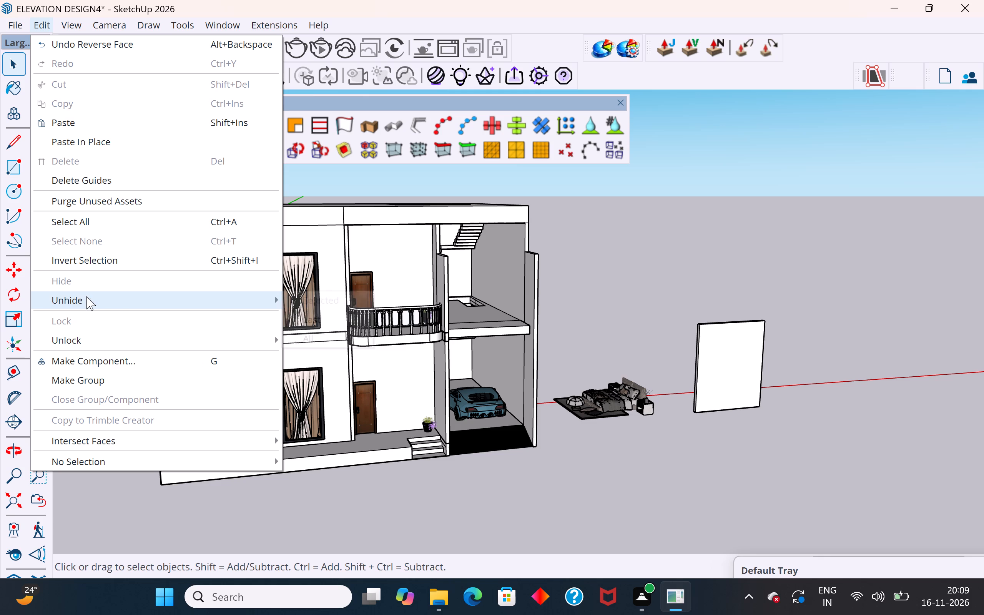
left_click(327, 337)
middle_click_drag(650, 269, 595, 269)
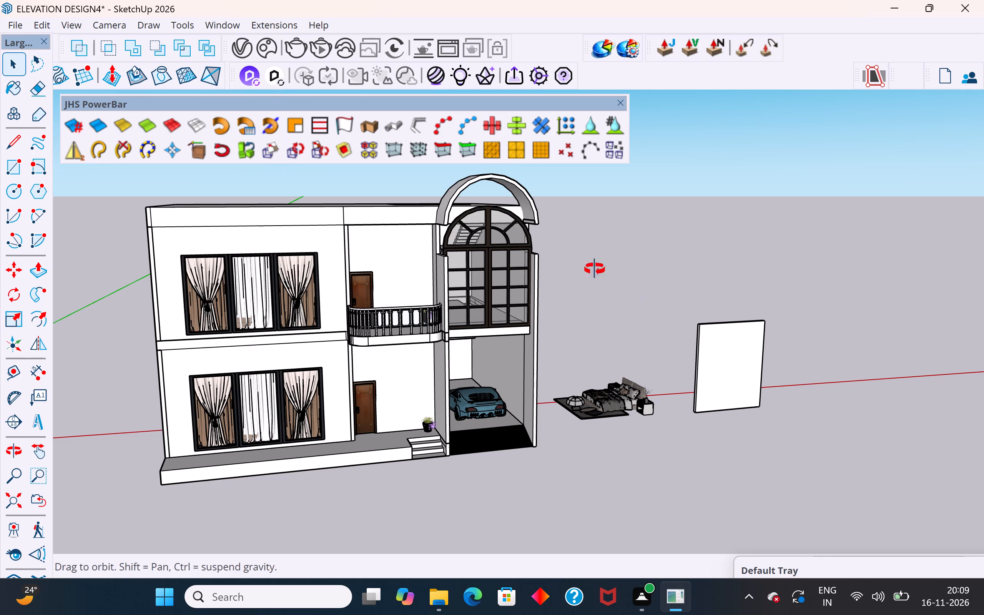
middle_click_drag(595, 269, 531, 270)
left_click(600, 260)
Move the arch surround down from its outer front bottom corner onto the top of the bay's lowered outer side wall.
scroll(488, 226, "up", 5)
left_click(517, 214)
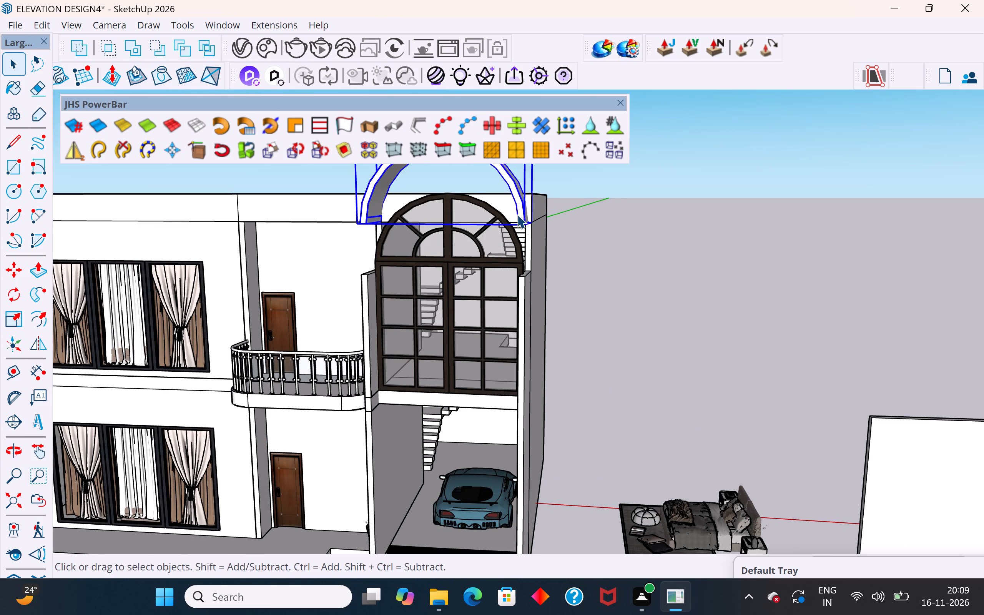
middle_click_drag(526, 221, 95, 336)
scroll(315, 262, "up", 2)
middle_click_drag(319, 236, 384, 191)
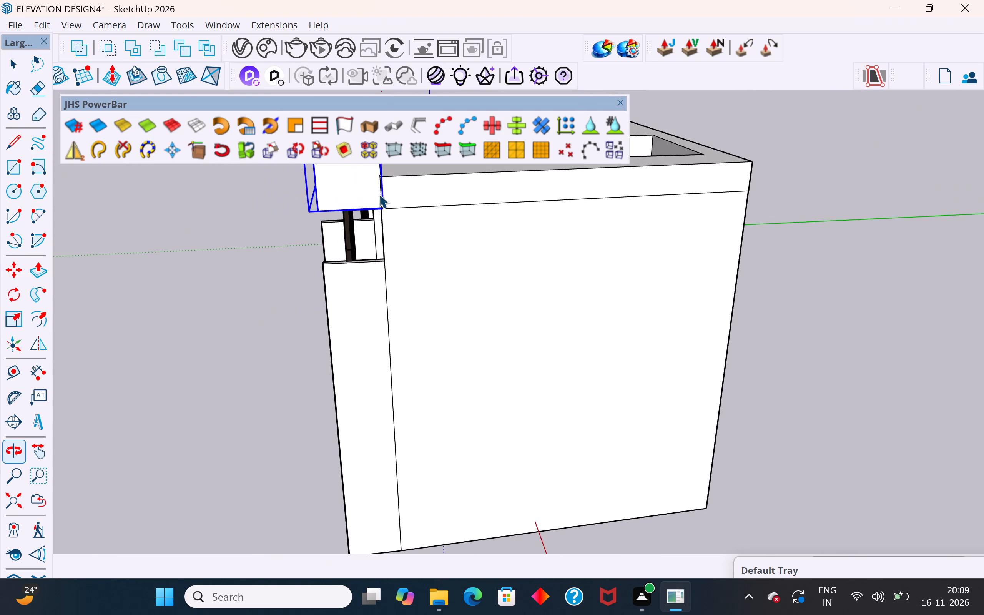
scroll(313, 214, "up", 3)
middle_click_drag(337, 212, 658, 203)
scroll(673, 218, "down", 4)
middle_click_drag(797, 141, 812, 111)
scroll(574, 417, "down", 3)
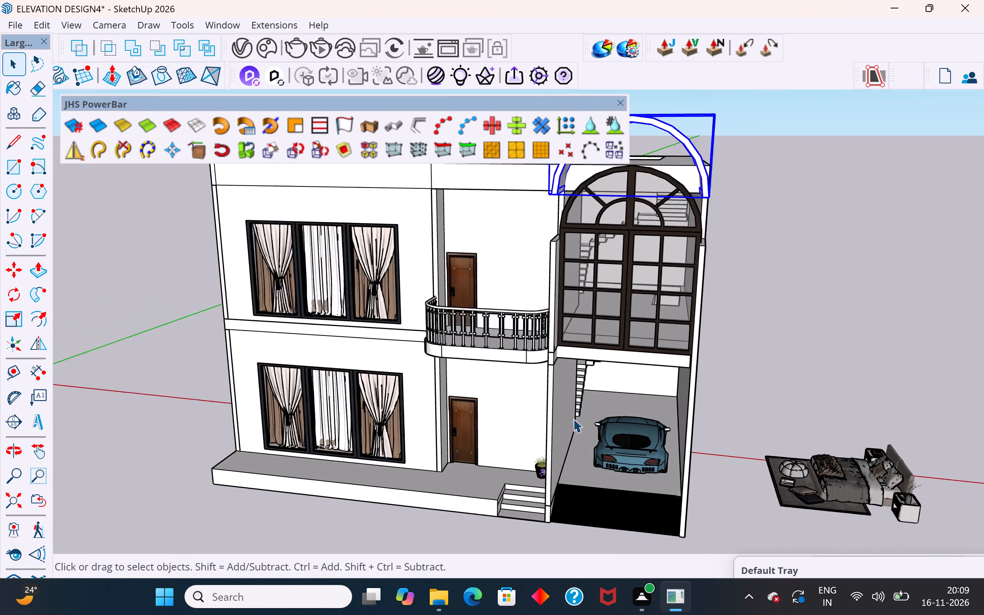
scroll(573, 419, "down", 3)
middle_click_drag(631, 275, 637, 240)
scroll(638, 288, "up", 8)
middle_click_drag(657, 280, 614, 281)
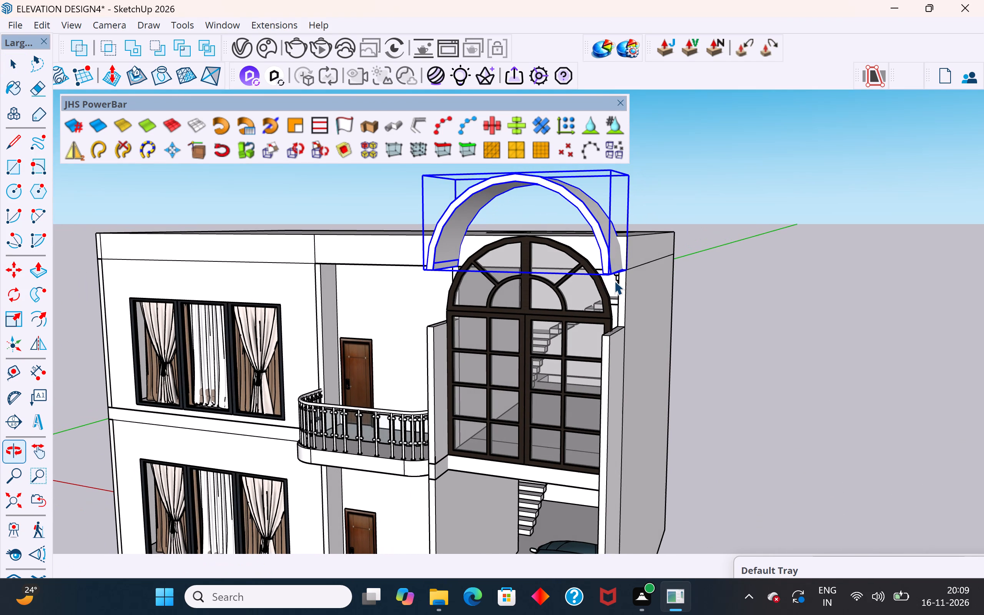
key("m")
scroll(617, 263, "up", 7)
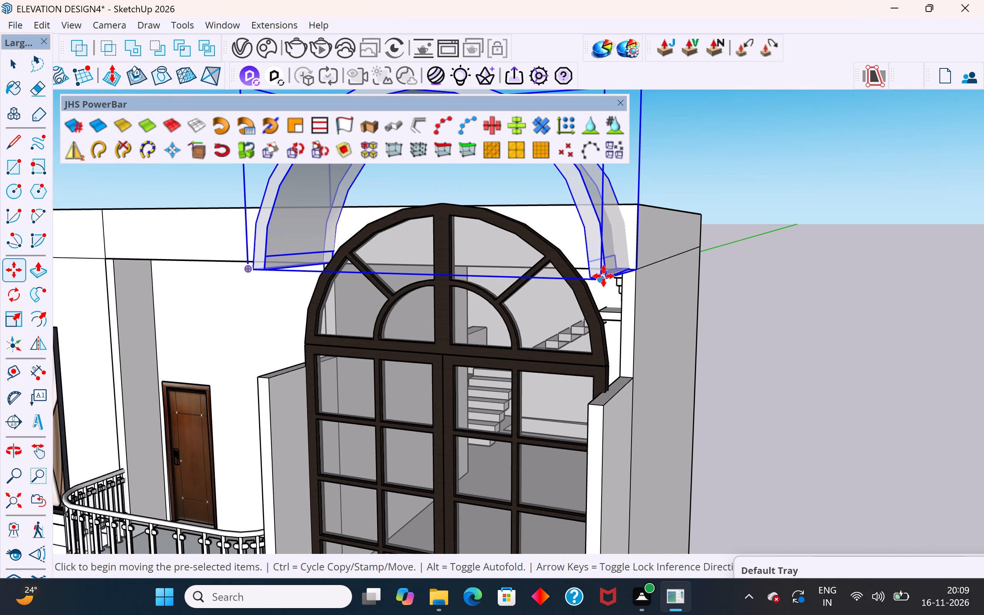
left_click(603, 276)
left_click(603, 406)
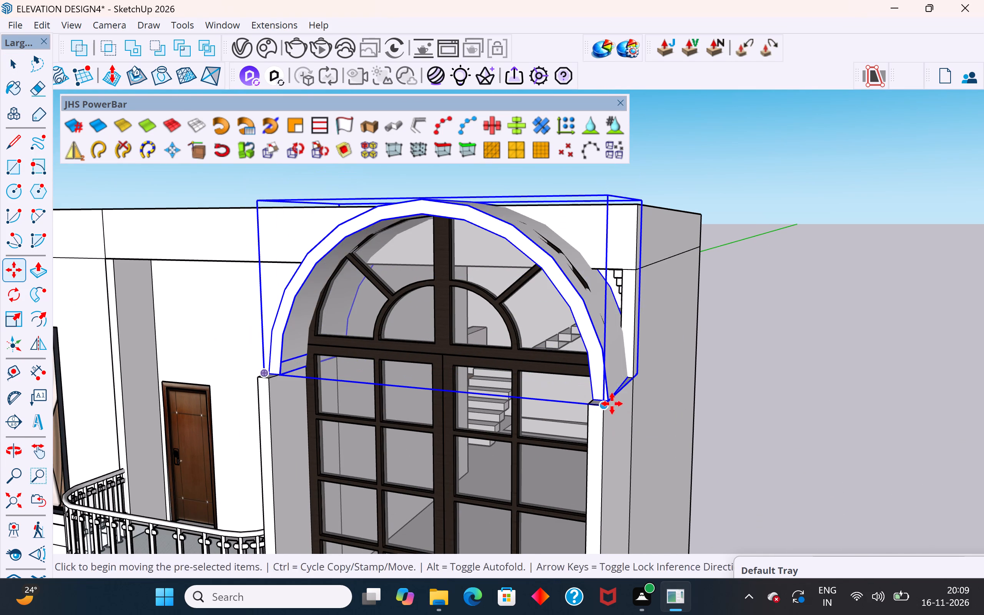
Shift the arch surround so its balcony-side bottom edge meets the top front corner of the balcony-side wall, and deselect it.
middle_click_drag(612, 404, 835, 459)
middle_click_drag(470, 430, 612, 416)
middle_click_drag(612, 416, 598, 412)
scroll(776, 410, "up", 3)
scroll(316, 252, "down", 5)
middle_click_drag(316, 255, 325, 270)
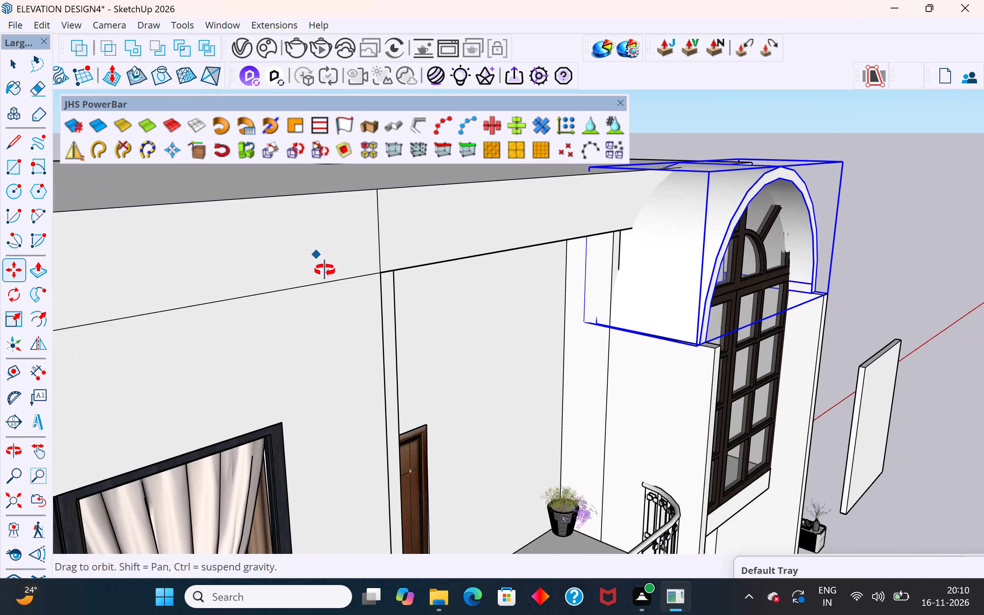
middle_click_drag(325, 270, 388, 364)
scroll(687, 352, "up", 11)
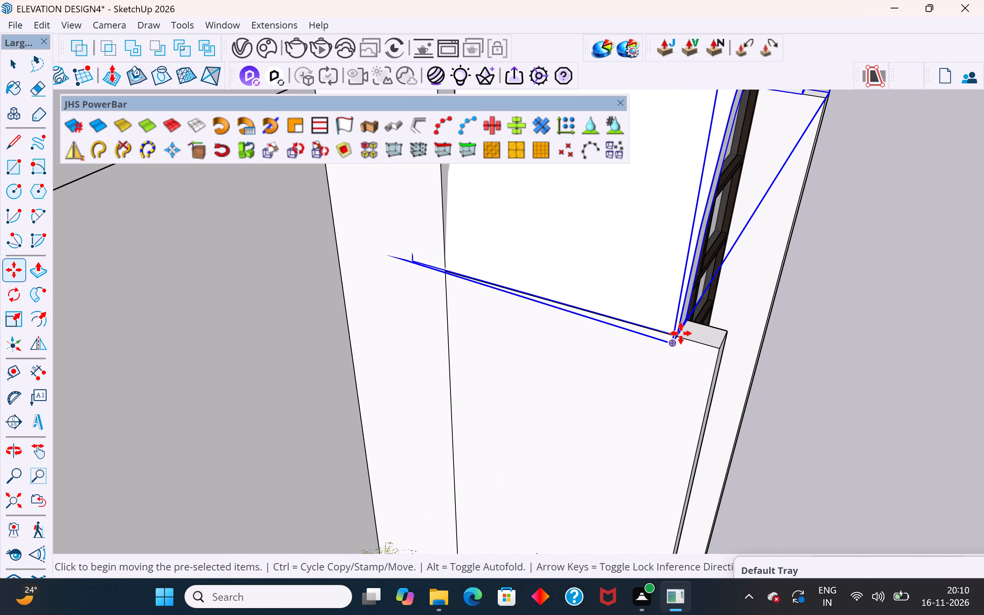
scroll(677, 333, "up", 9)
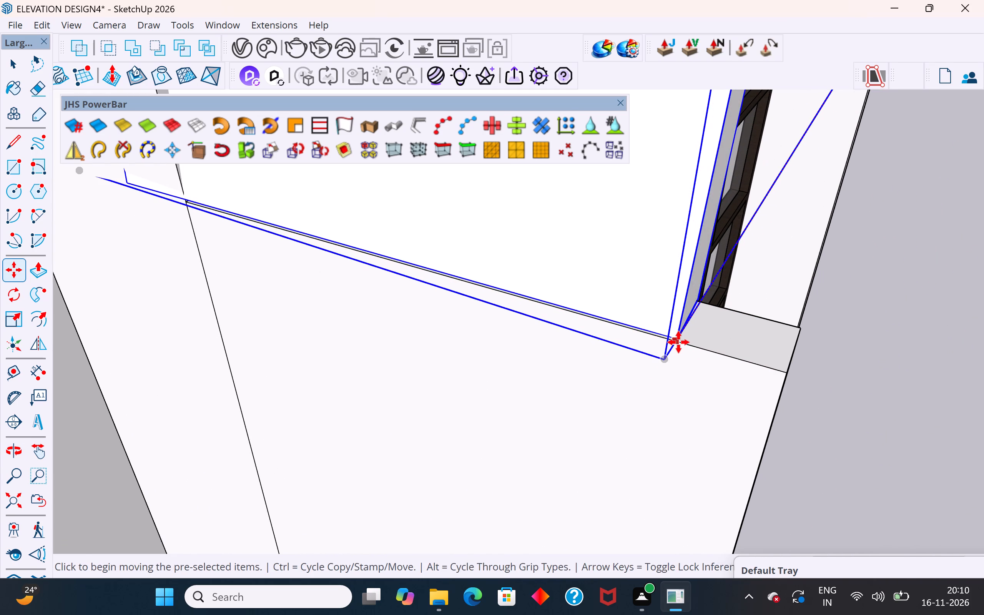
left_click(678, 342)
scroll(781, 375, "up", 4)
middle_click_drag(763, 372, 639, 294)
scroll(639, 294, "down", 6)
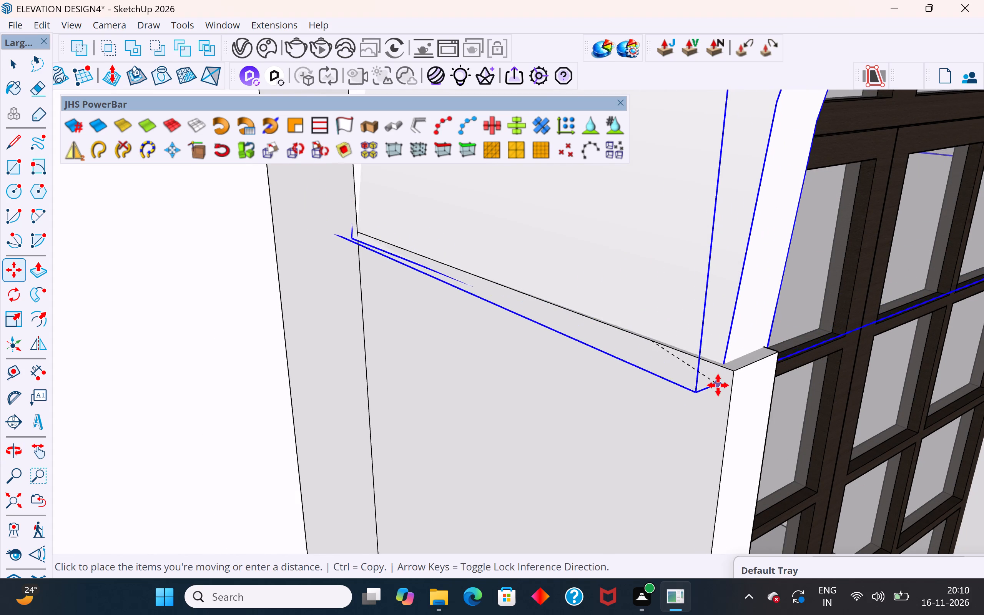
left_click(736, 372)
scroll(462, 374, "down", 14)
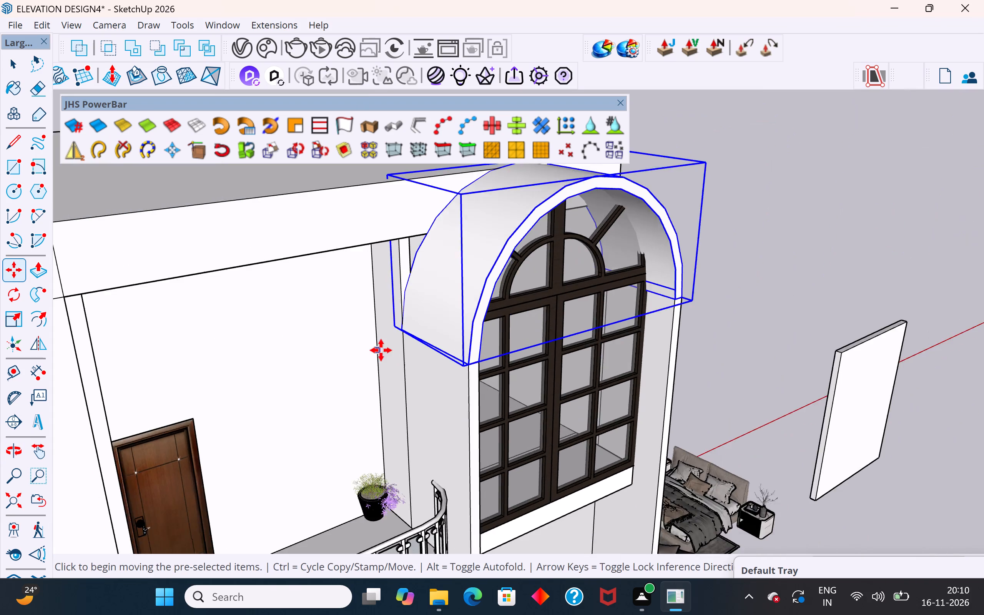
scroll(381, 350, "down", 6)
middle_click_drag(429, 323, 181, 211)
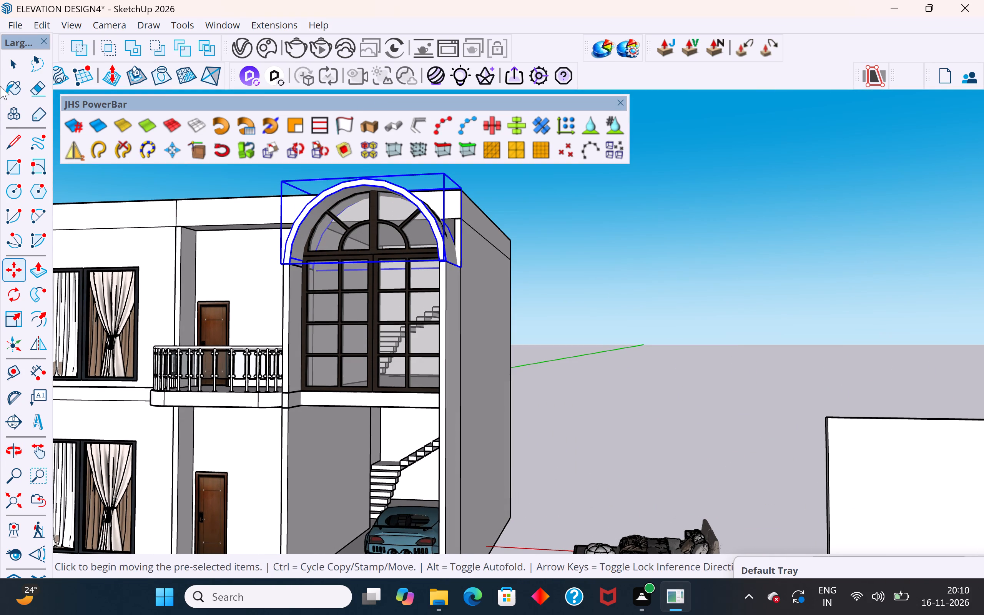
left_click(8, 71)
left_click(647, 224)
Scale the bay's arched window down slightly in height from its top so it fits beneath the arch surround.
scroll(672, 251, "down", 5)
middle_click_drag(672, 251, 726, 306)
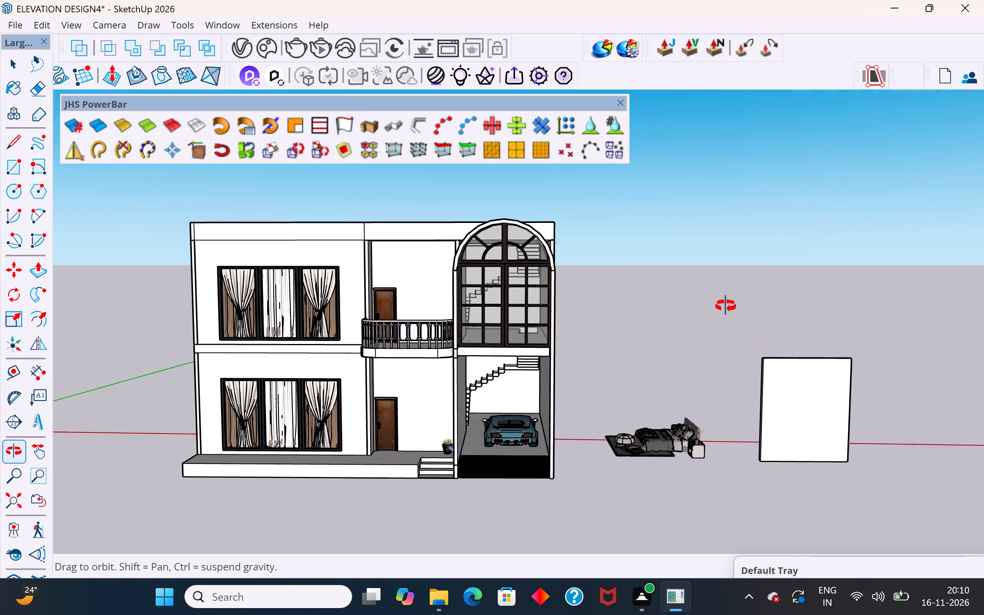
middle_click_drag(726, 306, 726, 307)
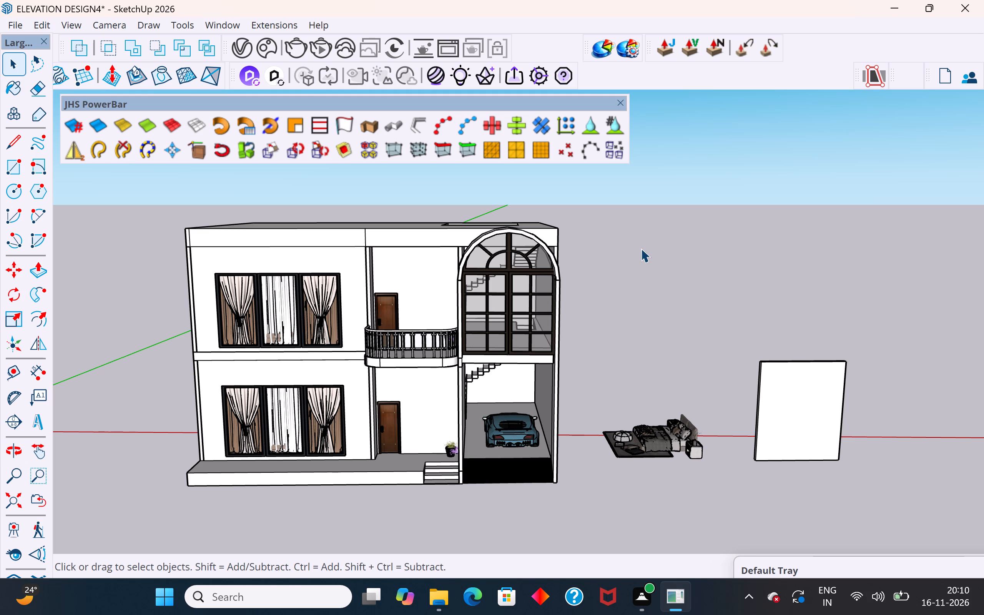
scroll(593, 243, "up", 8)
middle_click_drag(552, 270, 372, 296)
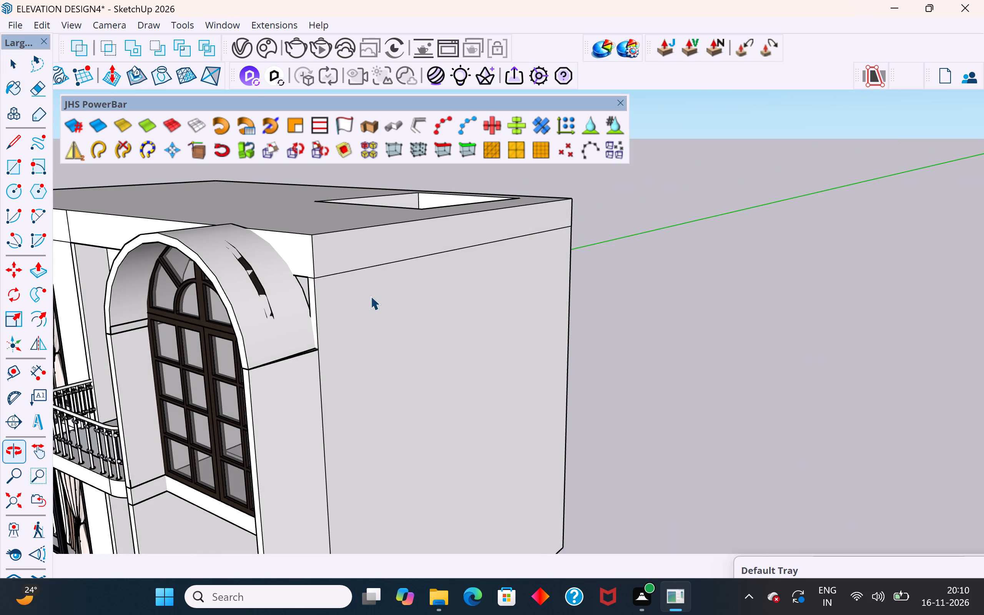
scroll(249, 280, "up", 4)
middle_click_drag(256, 283, 382, 226)
left_click(334, 256)
scroll(379, 399, "down", 3)
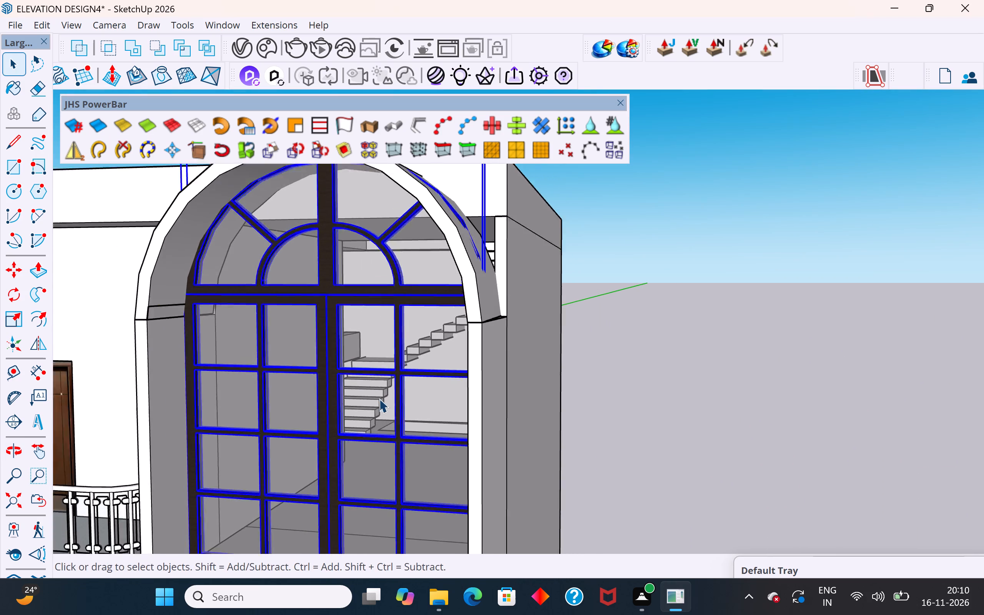
scroll(379, 399, "down", 2)
middle_click_drag(395, 399, 411, 410)
middle_click_drag(370, 367, 371, 370)
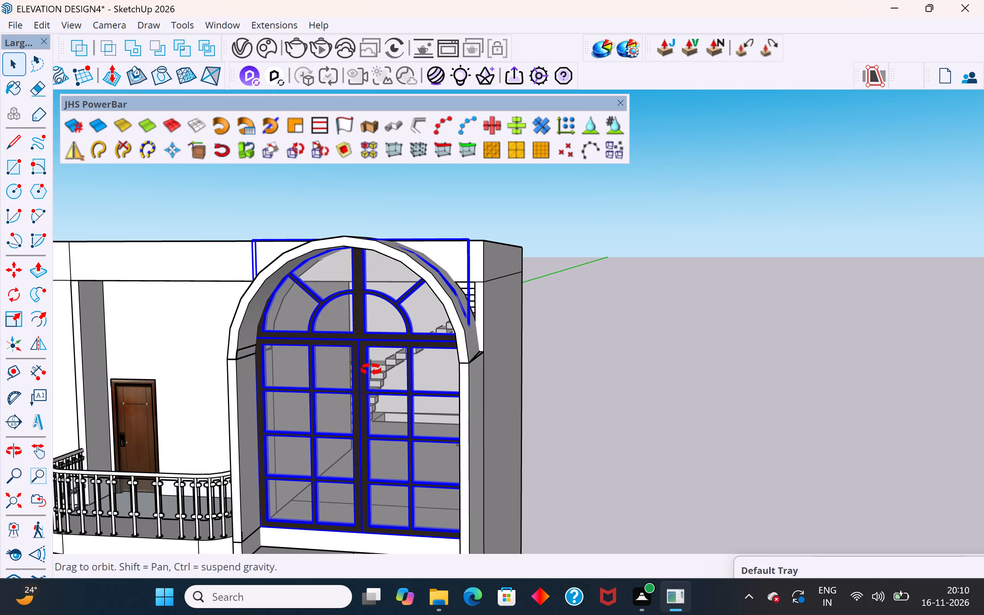
middle_click_drag(371, 370, 373, 371)
key("s")
middle_click_drag(353, 298, 384, 343)
scroll(394, 309, "up", 5)
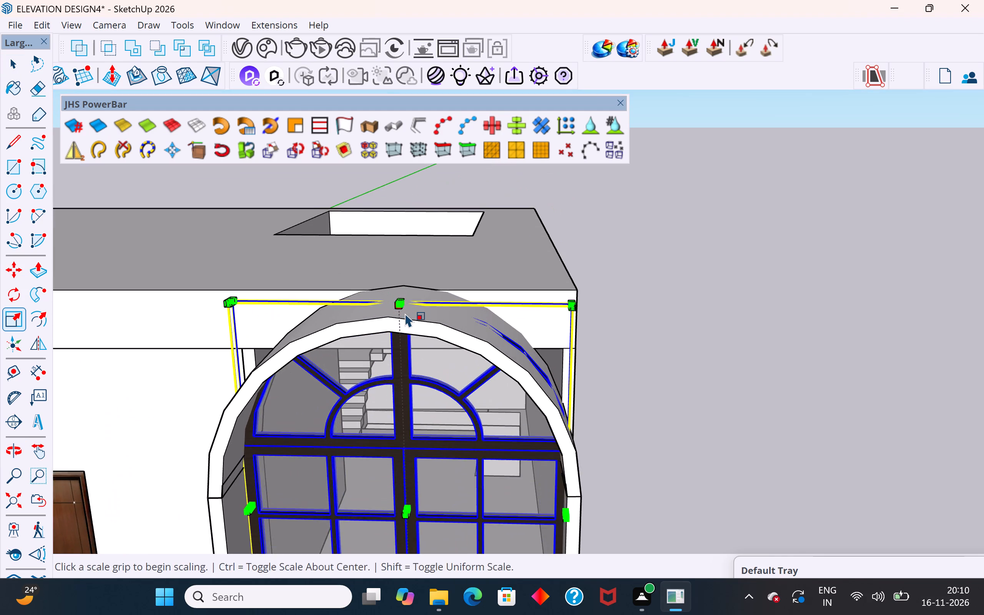
scroll(405, 313, "up", 3)
middle_click_drag(402, 311, 342, 365)
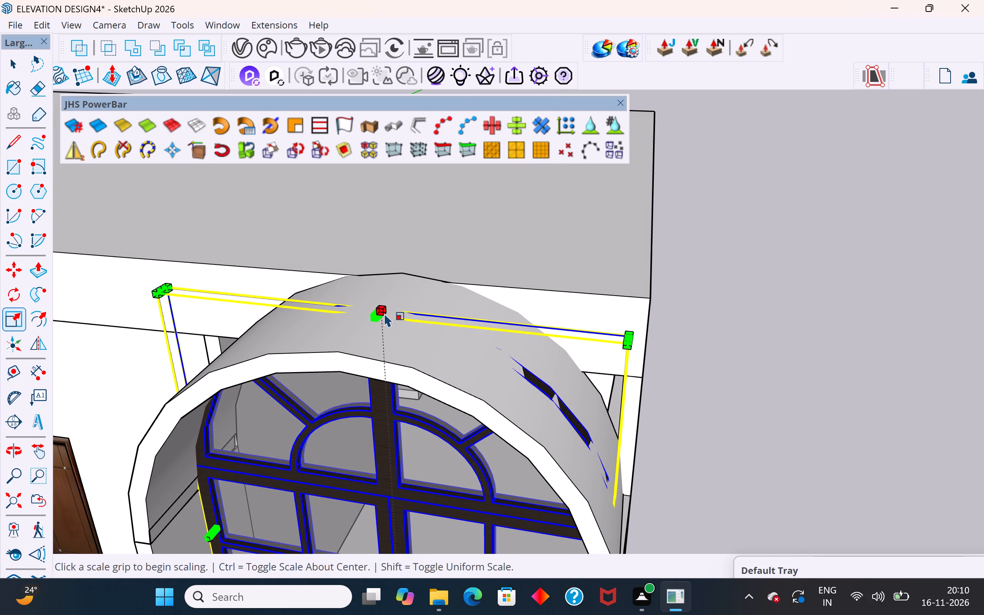
left_click(382, 313)
left_click(382, 319)
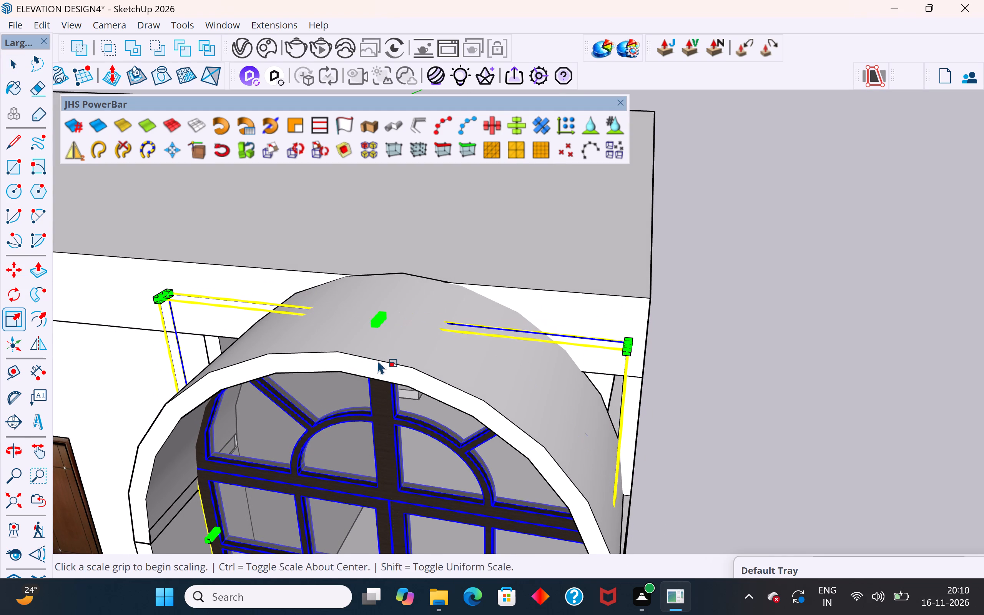
Scale the arched window's top down slightly further beneath the arch surround and clear the selection.
middle_click_drag(382, 359, 377, 334)
scroll(467, 256, "up", 1)
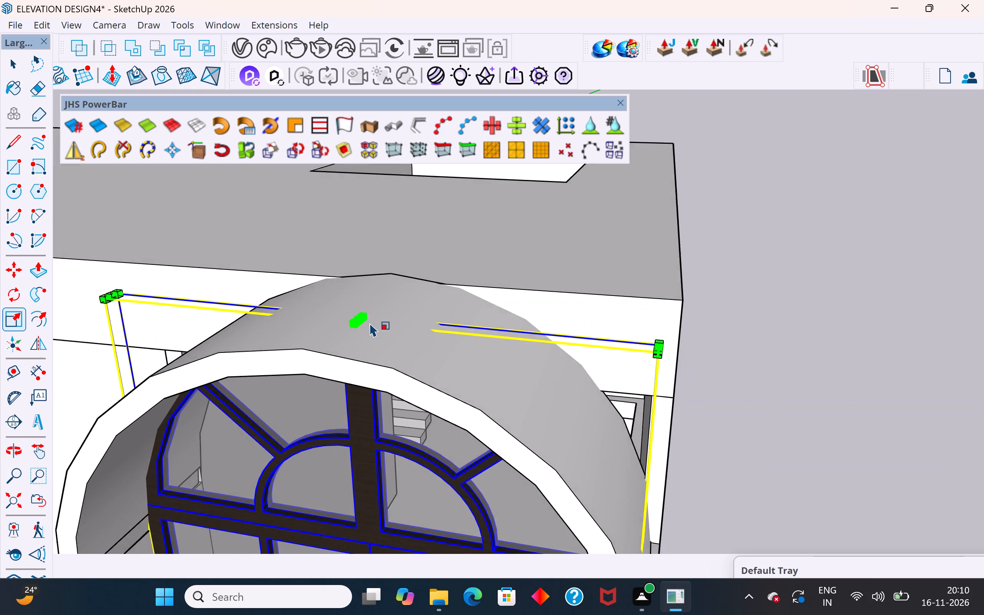
scroll(369, 321, "up", 14)
left_click(334, 321)
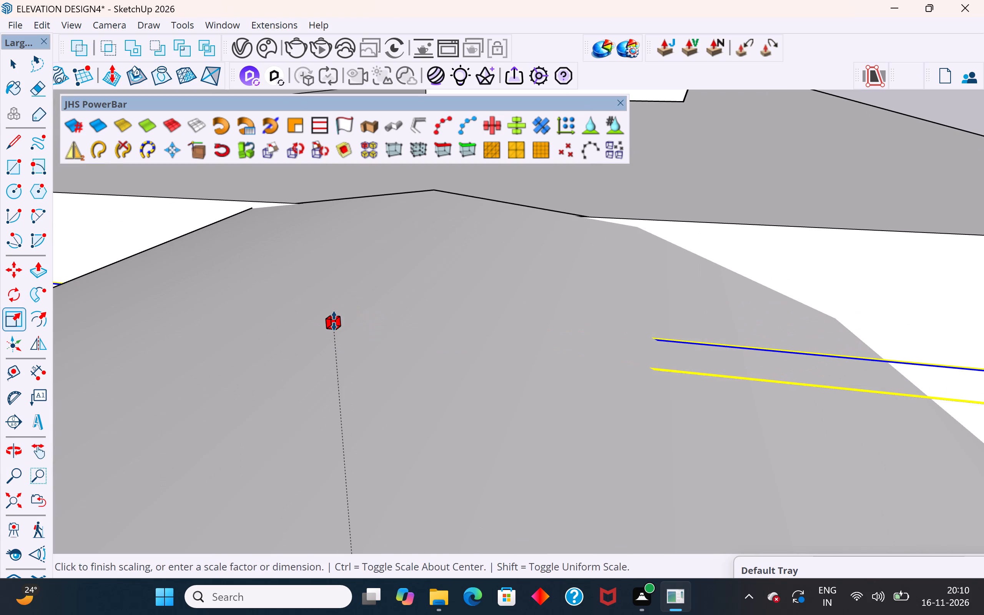
left_click(341, 344)
scroll(341, 344, "down", 2)
middle_click_drag(341, 344, 381, 270)
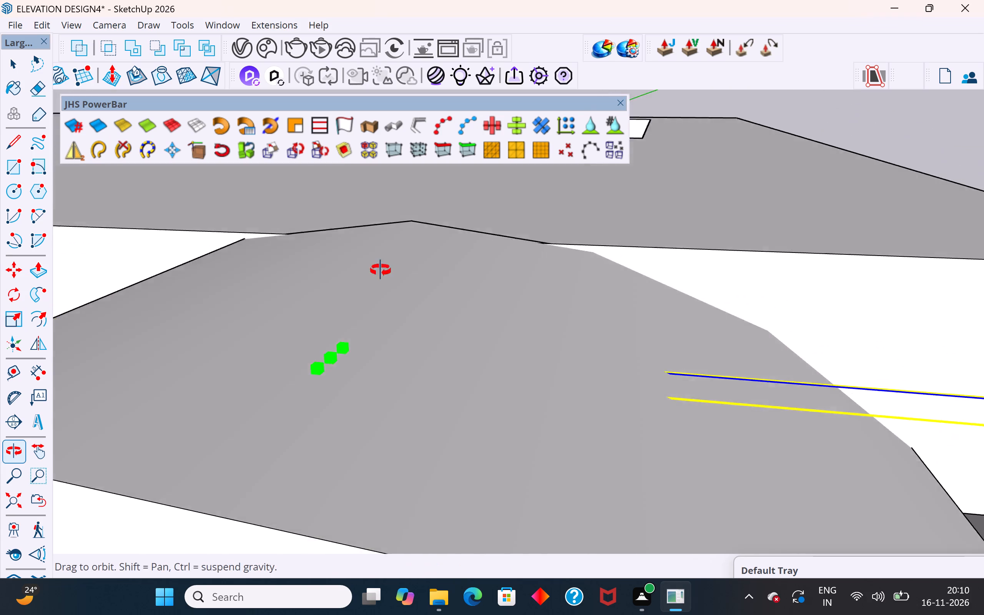
middle_click_drag(381, 270, 412, 199)
scroll(585, 274, "down", 6)
scroll(635, 255, "down", 2)
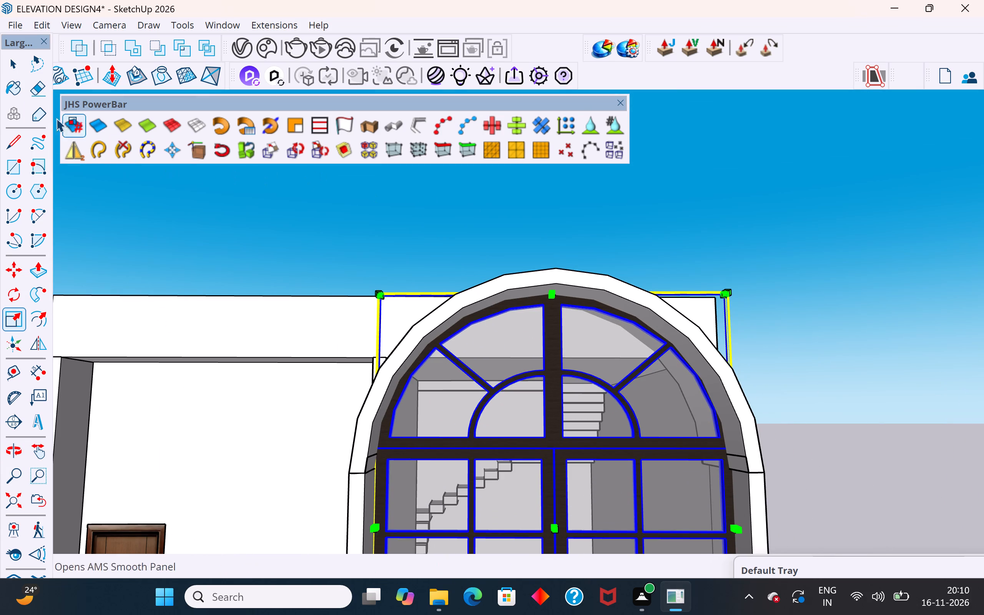
left_click(15, 68)
left_click(137, 229)
Examine the fitted window and arch surround from the front and both sides, including where the arch meets the roof slab.
scroll(417, 258, "down", 5)
middle_click_drag(417, 258, 415, 278)
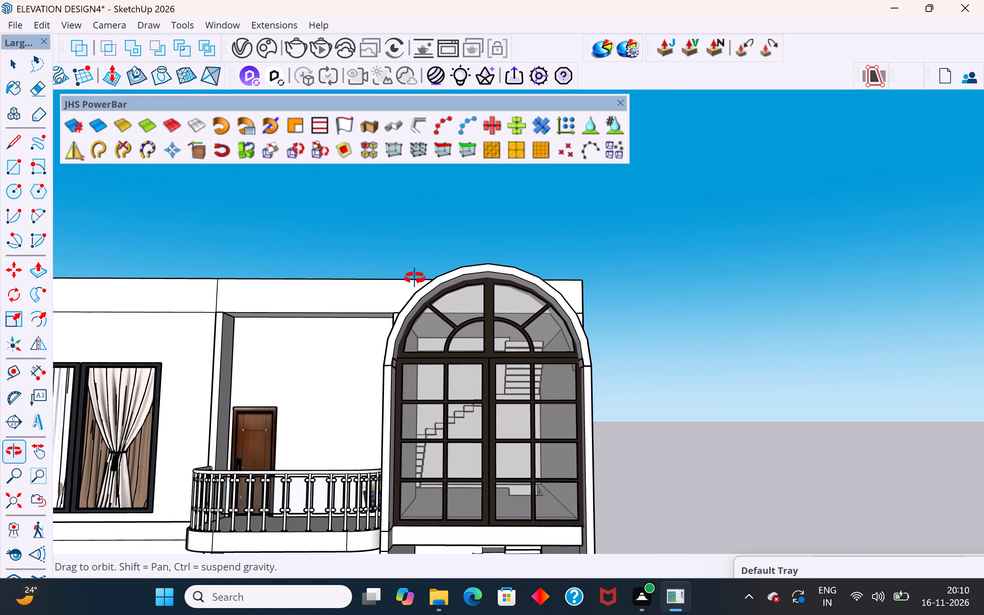
middle_click_drag(415, 278, 415, 318)
scroll(415, 318, "up", 1)
scroll(421, 245, "down", 4)
scroll(440, 272, "down", 4)
middle_click_drag(432, 416, 440, 459)
scroll(460, 426, "up", 9)
left_click(496, 372)
scroll(507, 376, "up", 3)
middle_click_drag(507, 376, 479, 291)
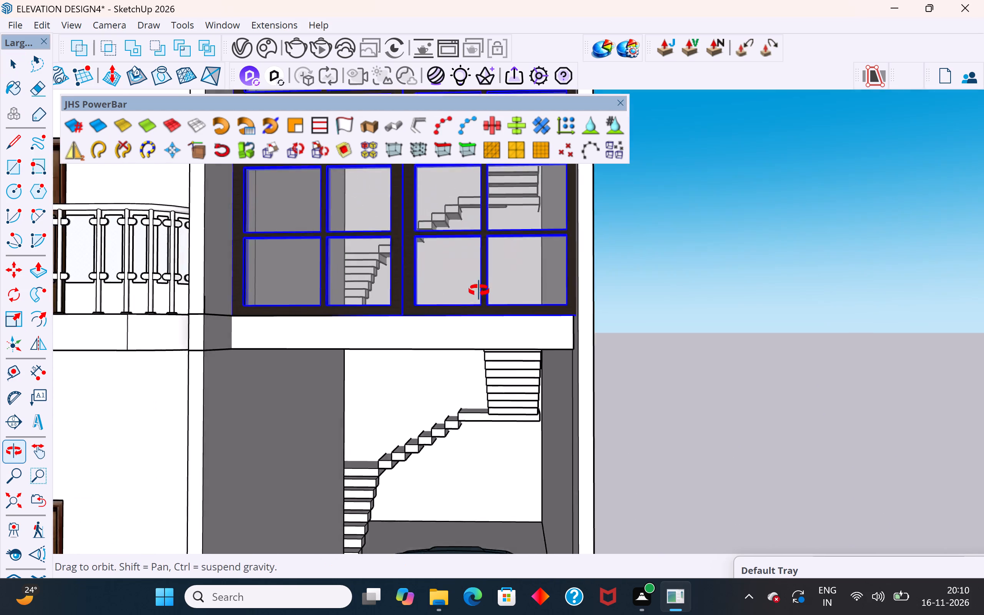
middle_click_drag(479, 291, 270, 364)
scroll(455, 421, "down", 11)
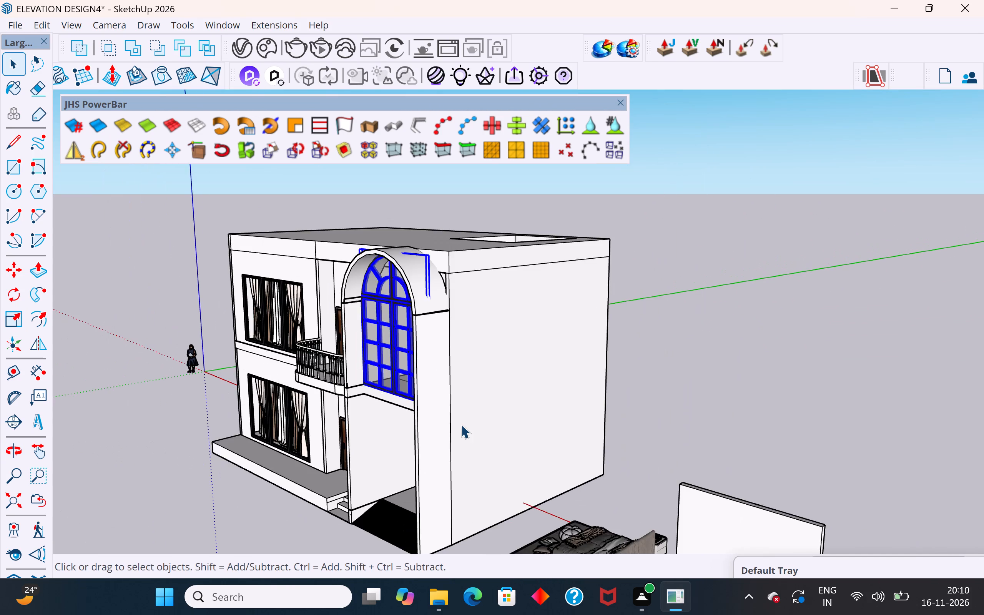
scroll(461, 424, "down", 2)
left_click(570, 219)
scroll(470, 285, "up", 11)
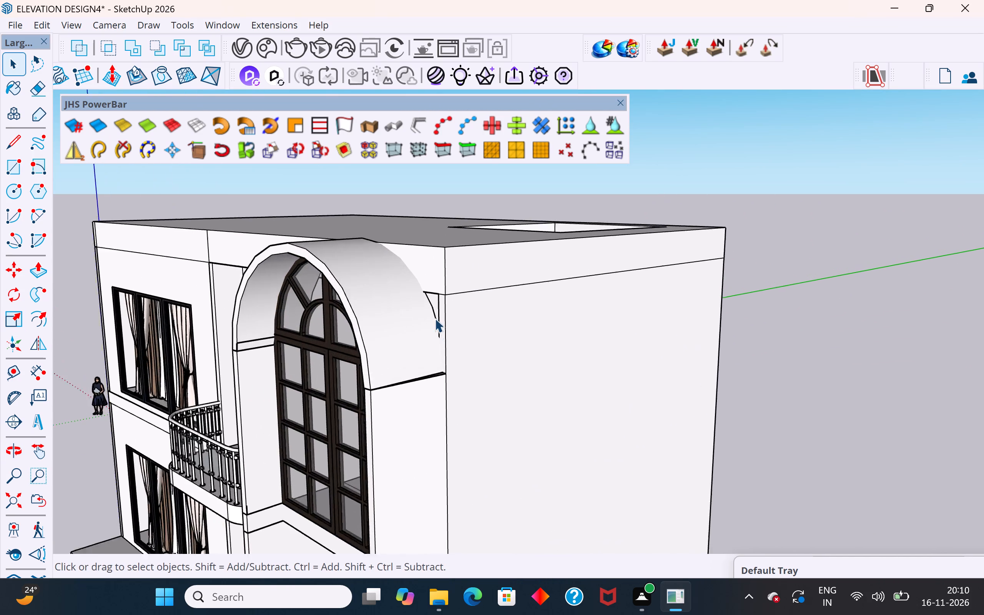
scroll(435, 318, "up", 5)
middle_click_drag(434, 309, 859, 342)
scroll(574, 329, "up", 4)
middle_click_drag(565, 322, 539, 328)
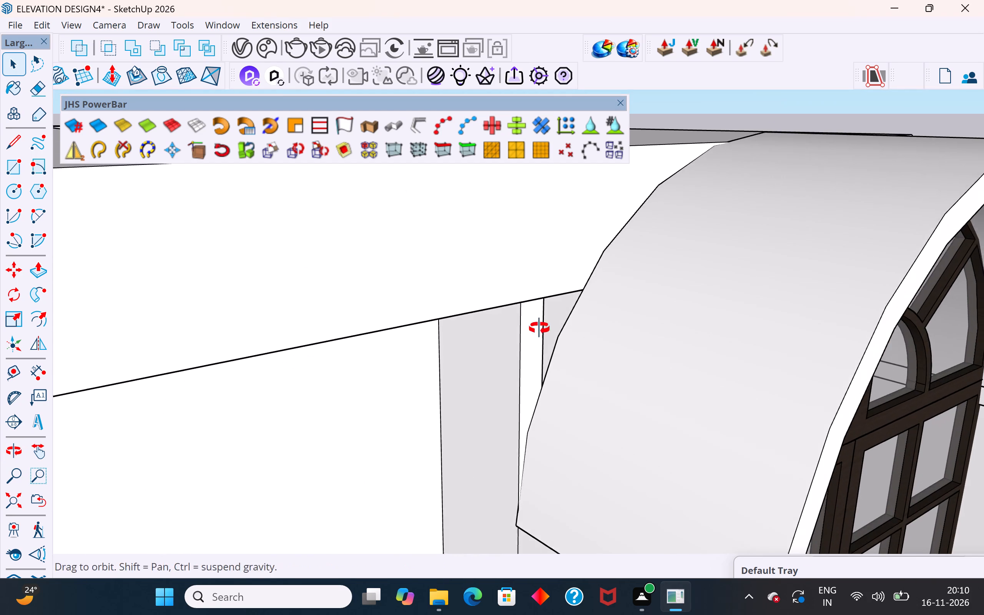
middle_click_drag(539, 328, 524, 333)
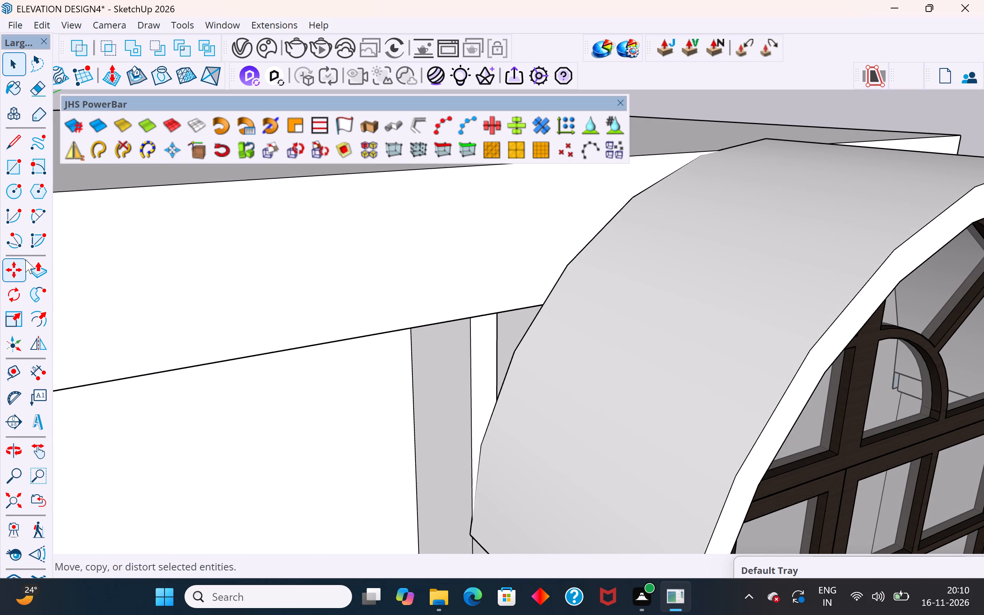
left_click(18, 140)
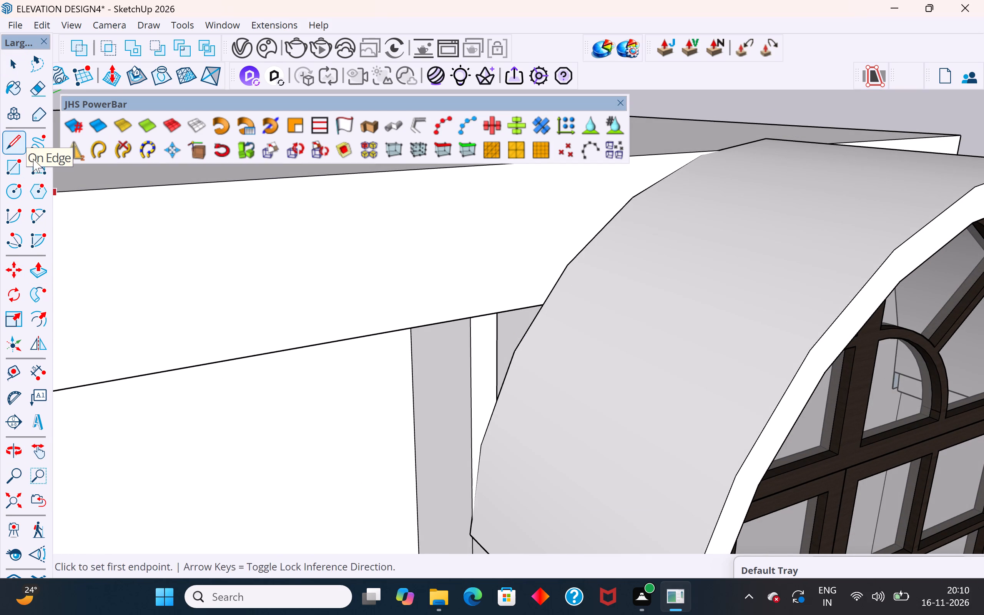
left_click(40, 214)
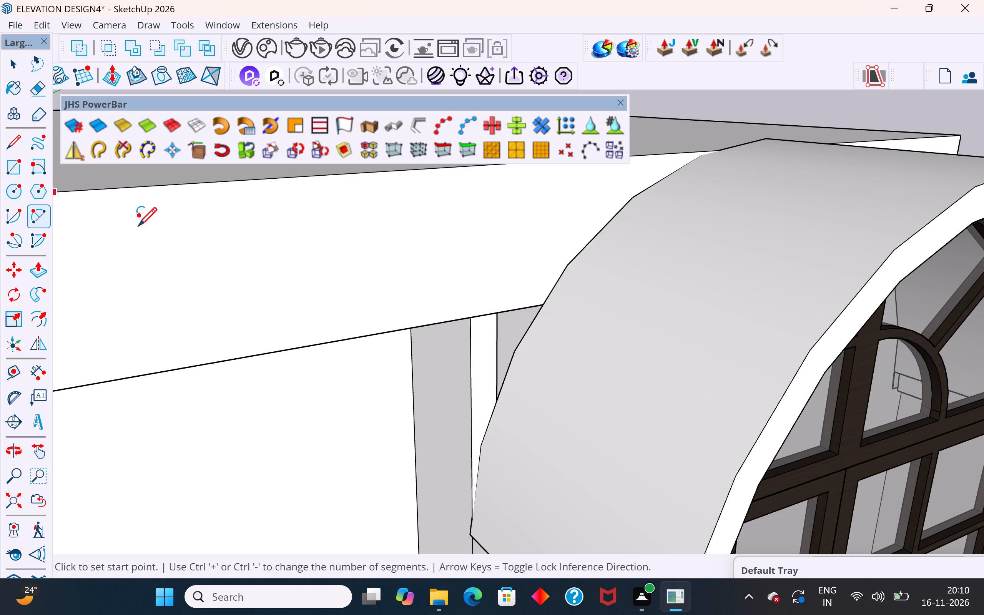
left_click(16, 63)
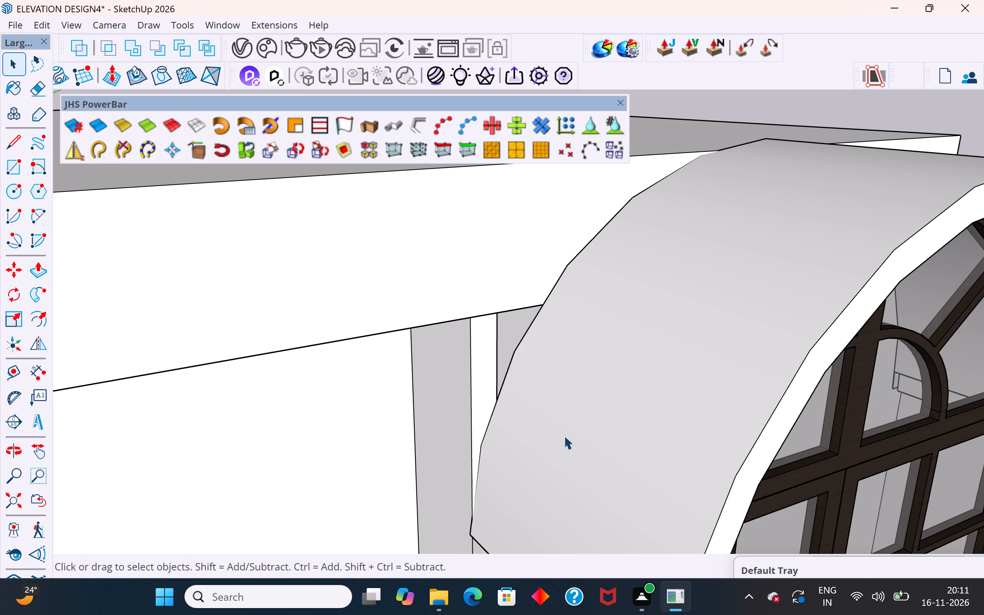
Examine how the arch surround's lower ends sit on the bay's outer wall and balcony-side wall.
scroll(564, 435, "down", 12)
left_click(785, 307)
scroll(528, 322, "down", 6)
middle_click_drag(676, 390, 342, 292)
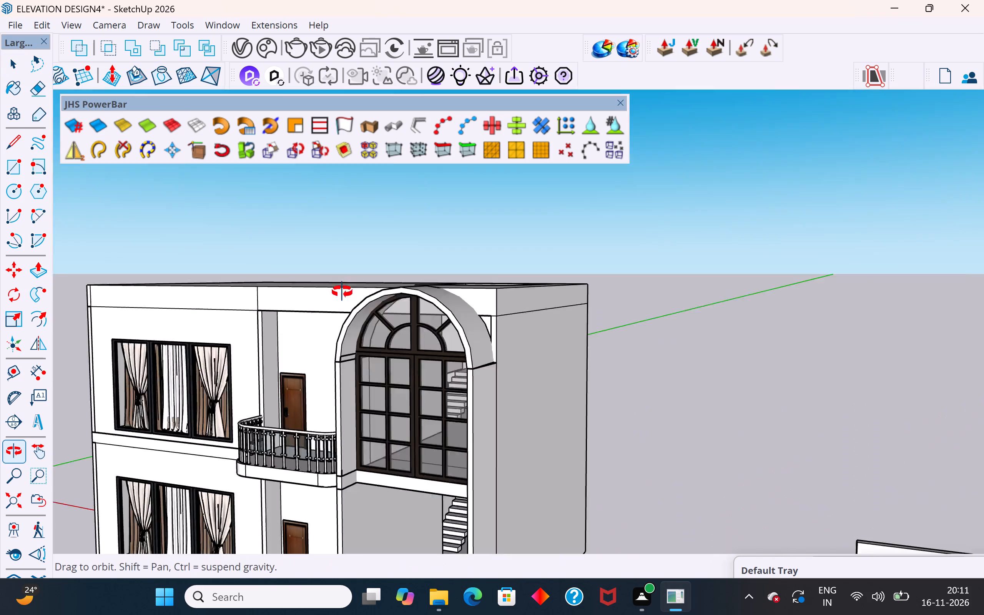
middle_click_drag(342, 292, 329, 282)
scroll(372, 323, "up", 3)
left_click(455, 338)
scroll(461, 341, "up", 4)
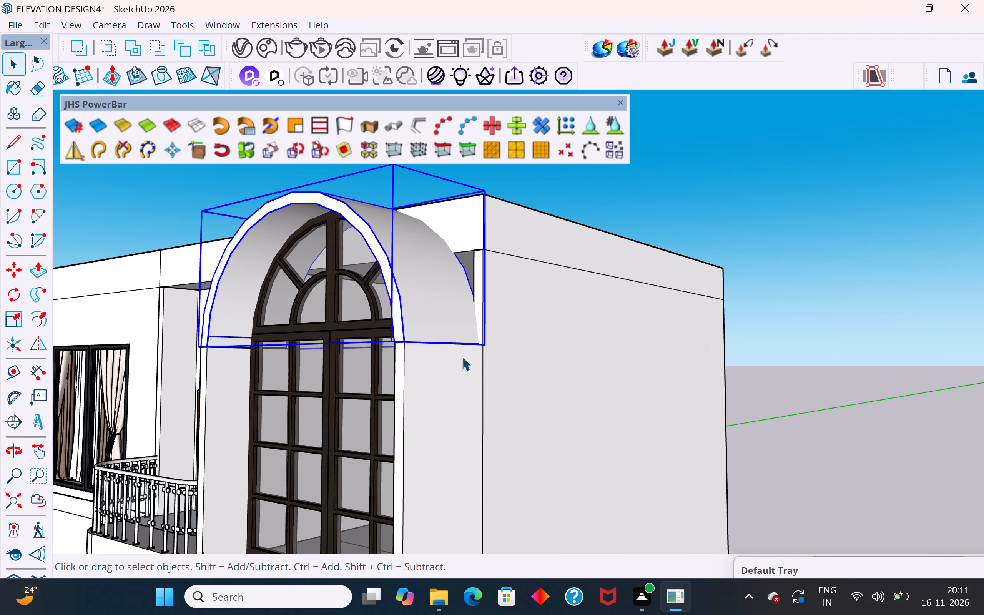
left_click(826, 406)
middle_click_drag(491, 386, 811, 411)
scroll(599, 383, "up", 2)
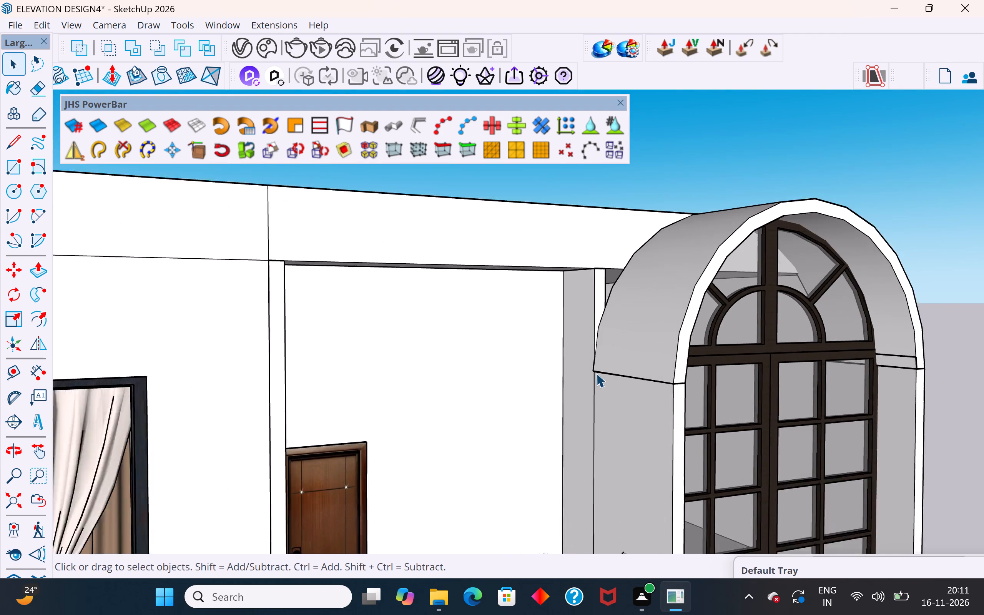
scroll(596, 373, "up", 6)
left_click(623, 347)
scroll(604, 351, "up", 8)
middle_click_drag(598, 393, 706, 331)
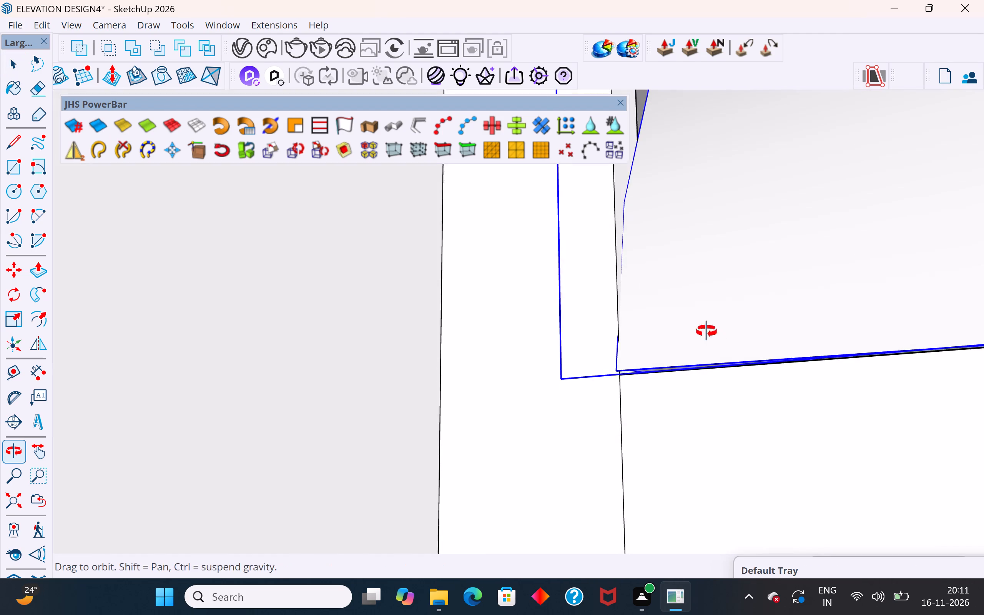
middle_click_drag(706, 331, 692, 333)
scroll(633, 382, "up", 7)
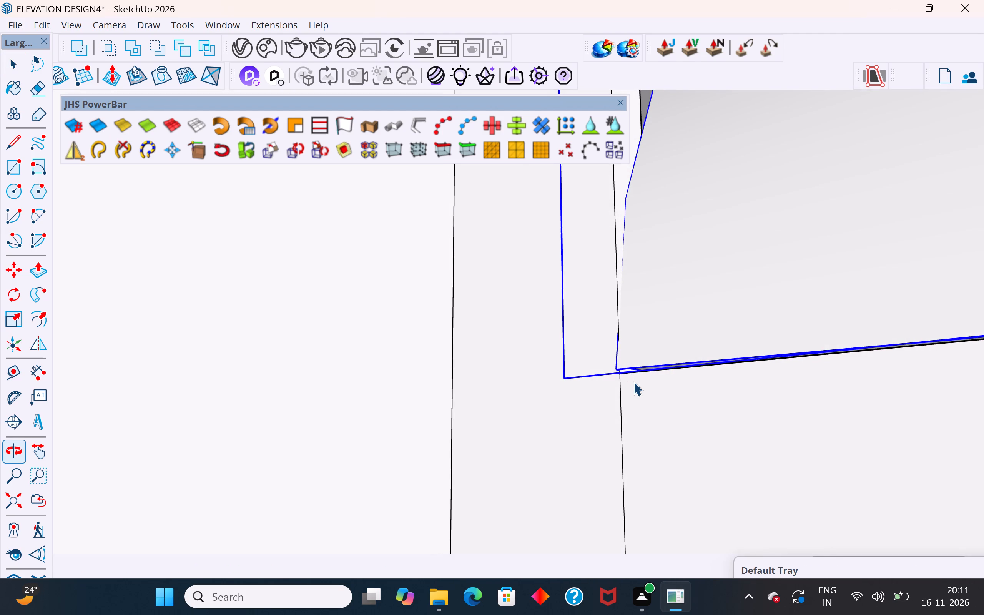
scroll(487, 397, "down", 9)
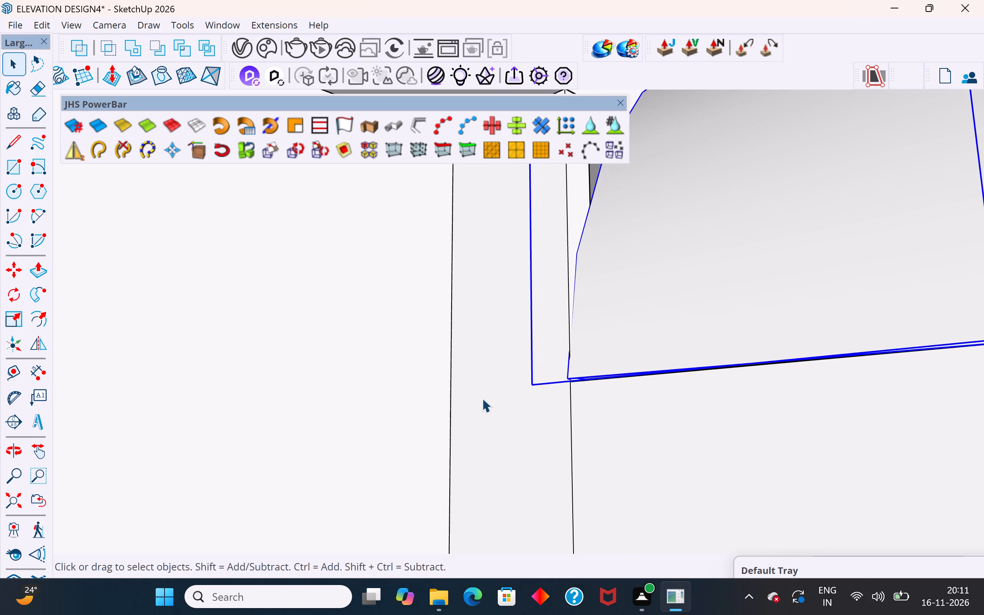
scroll(334, 395, "down", 10)
left_click(817, 316)
Move the arch surround so its rear bottom corner on the balcony side meets the wall's top corner, and deselect it.
middle_click_drag(481, 377, 489, 399)
scroll(475, 402, "up", 5)
middle_click_drag(425, 424, 449, 411)
scroll(446, 411, "up", 9)
middle_click_drag(455, 389, 482, 343)
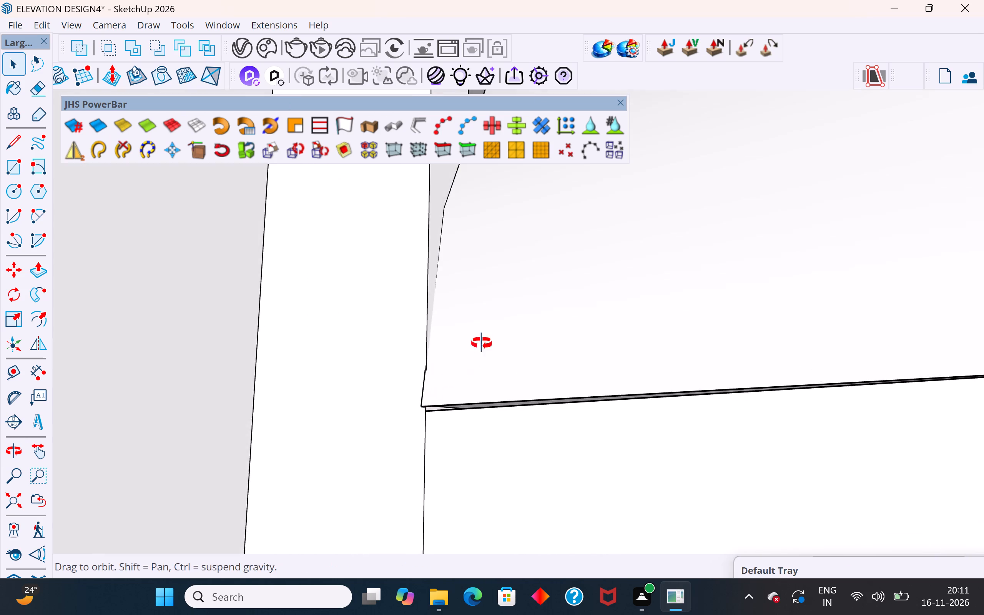
middle_click_drag(482, 343, 484, 309)
scroll(409, 397, "up", 3)
middle_click_drag(439, 380, 435, 295)
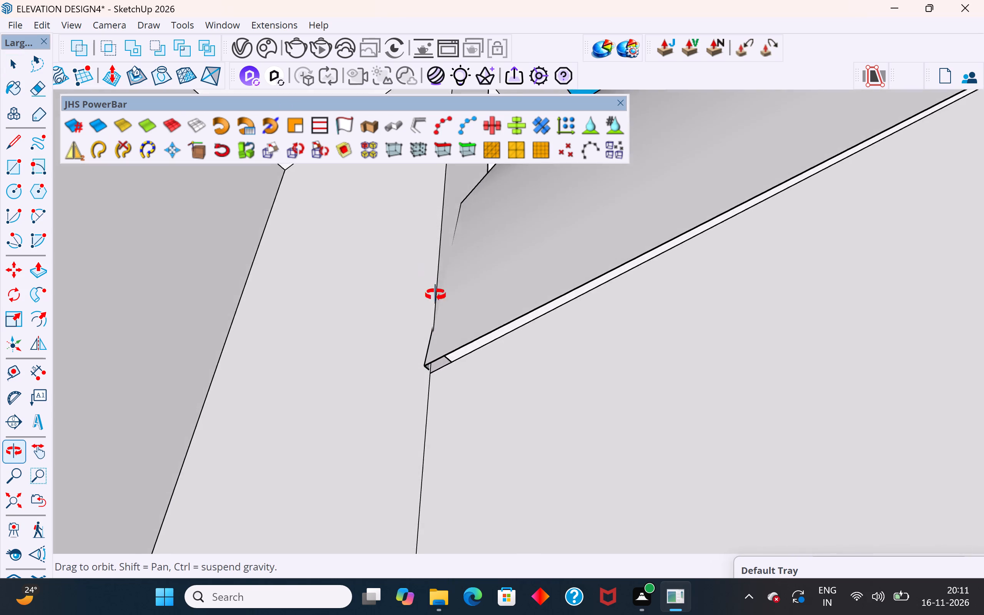
middle_click_drag(435, 295, 445, 324)
left_click(442, 336)
key("m")
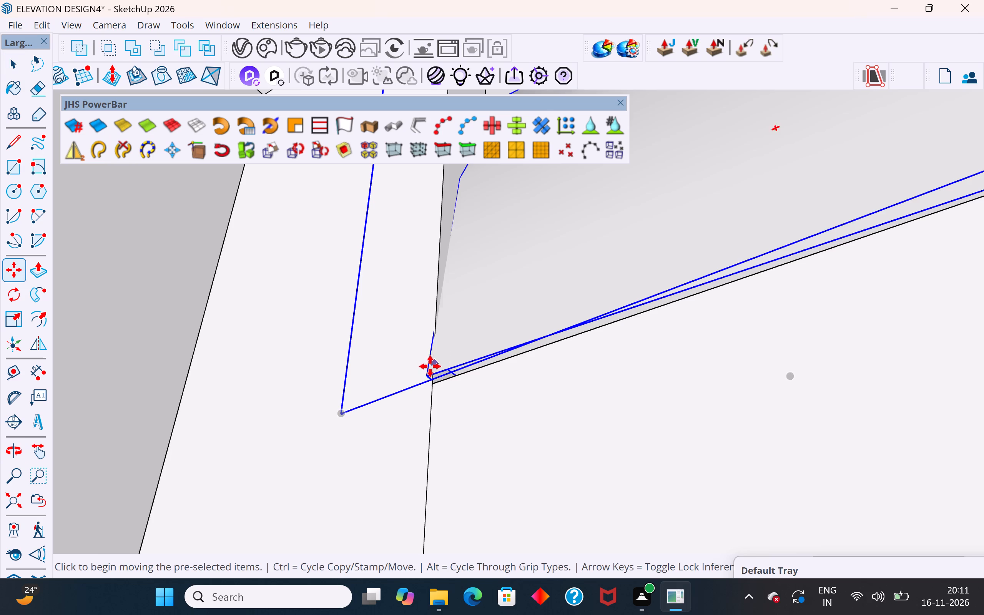
left_click(425, 376)
left_click(435, 378)
scroll(411, 430, "down", 7)
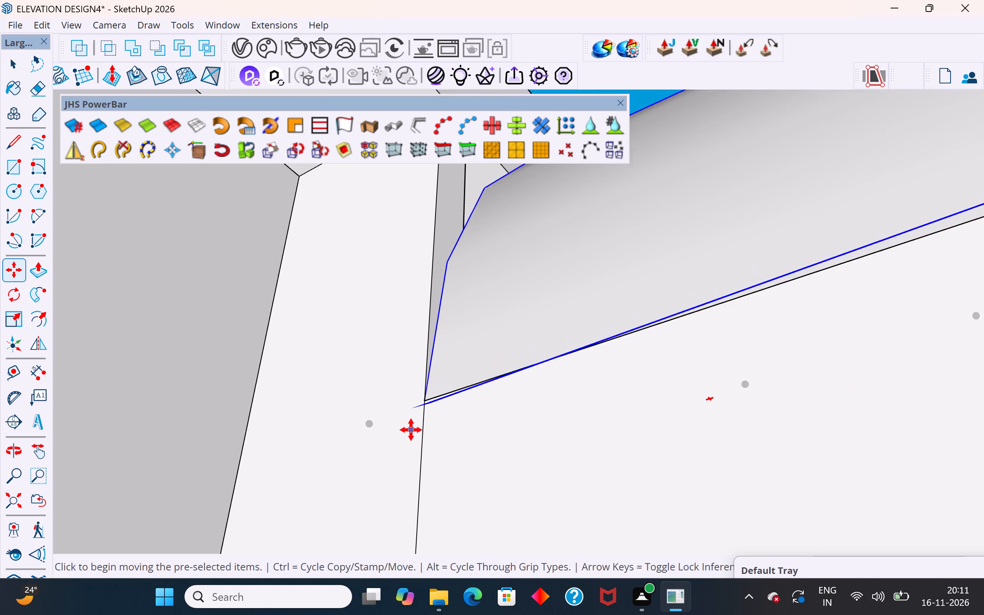
scroll(411, 430, "down", 10)
middle_click_drag(552, 336, 386, 529)
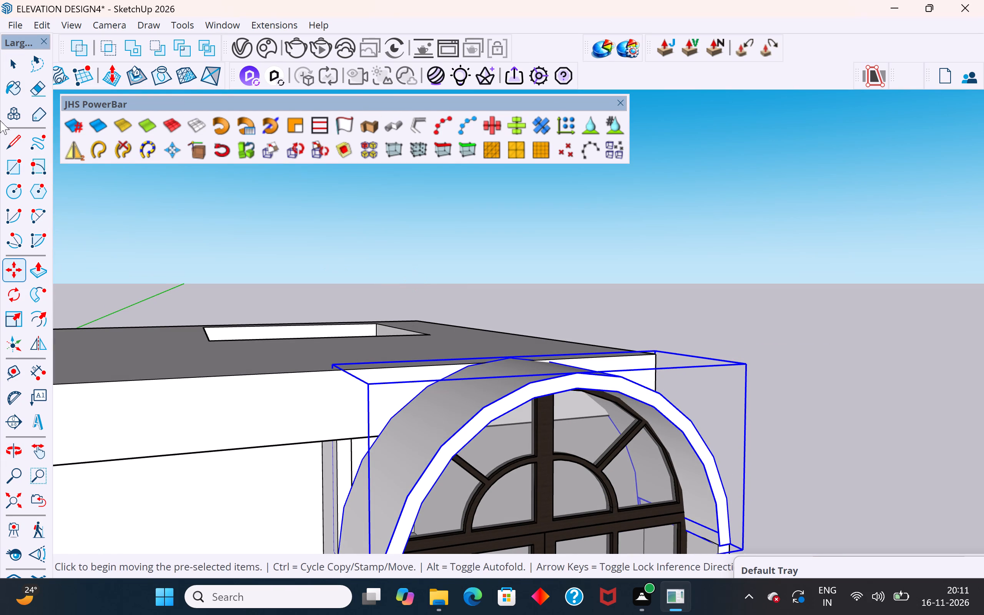
left_click(15, 57)
left_click(143, 246)
Examine the joint between the arch surround's bottom edge and the top of the bay's outer wall, away from the balcony.
scroll(319, 277, "down", 5)
middle_click_drag(319, 277, 270, 314)
scroll(319, 278, "down", 1)
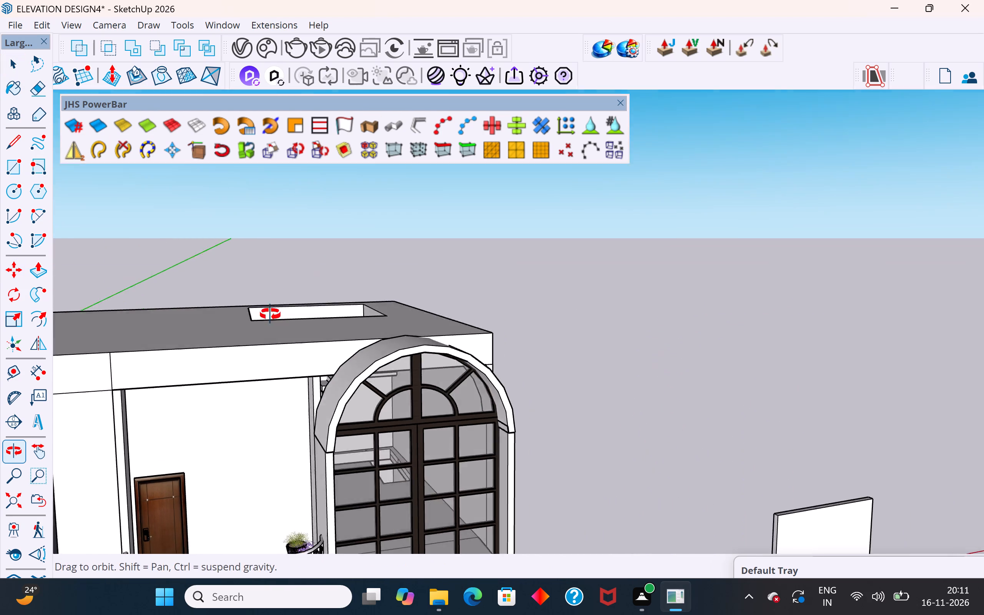
middle_click_drag(270, 314, 234, 332)
middle_click_drag(383, 444, 163, 456)
scroll(241, 414, "up", 10)
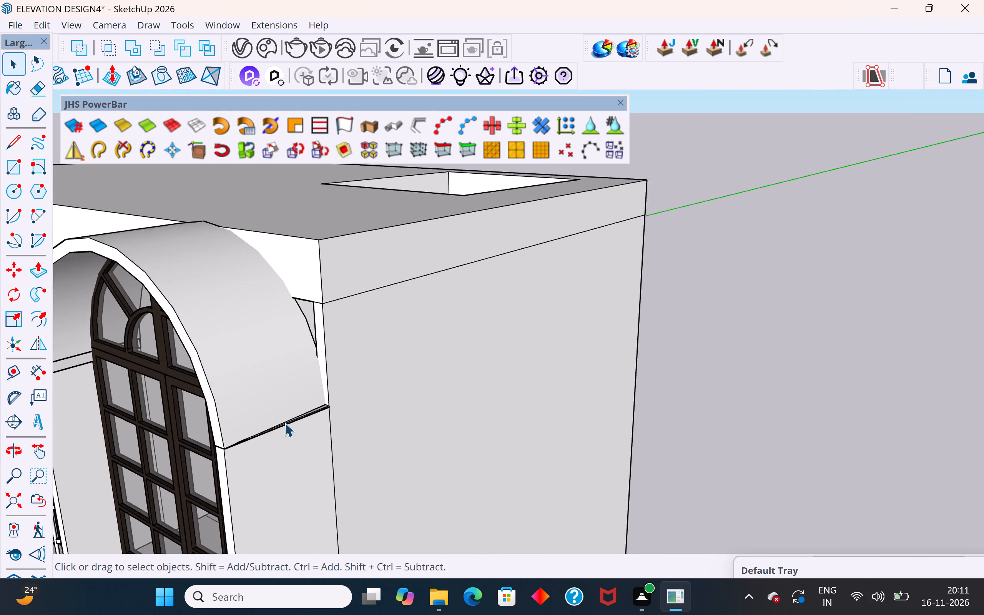
scroll(285, 423, "up", 1)
middle_click_drag(321, 417, 328, 349)
scroll(327, 334, "up", 7)
middle_click_drag(331, 279, 372, 265)
scroll(310, 276, "up", 3)
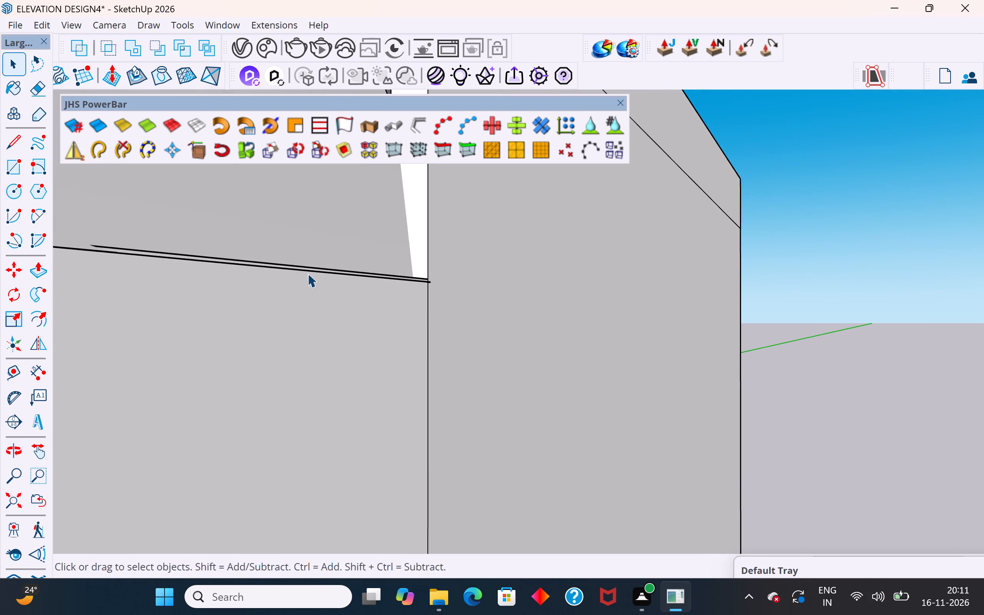
scroll(307, 273, "up", 1)
middle_click_drag(314, 270, 500, 323)
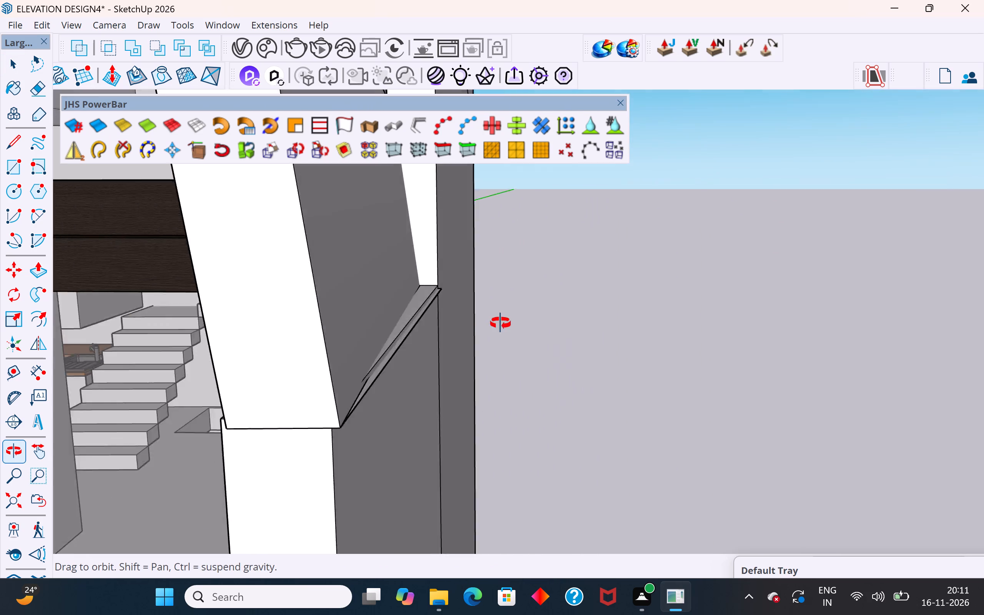
middle_click_drag(500, 323, 610, 259)
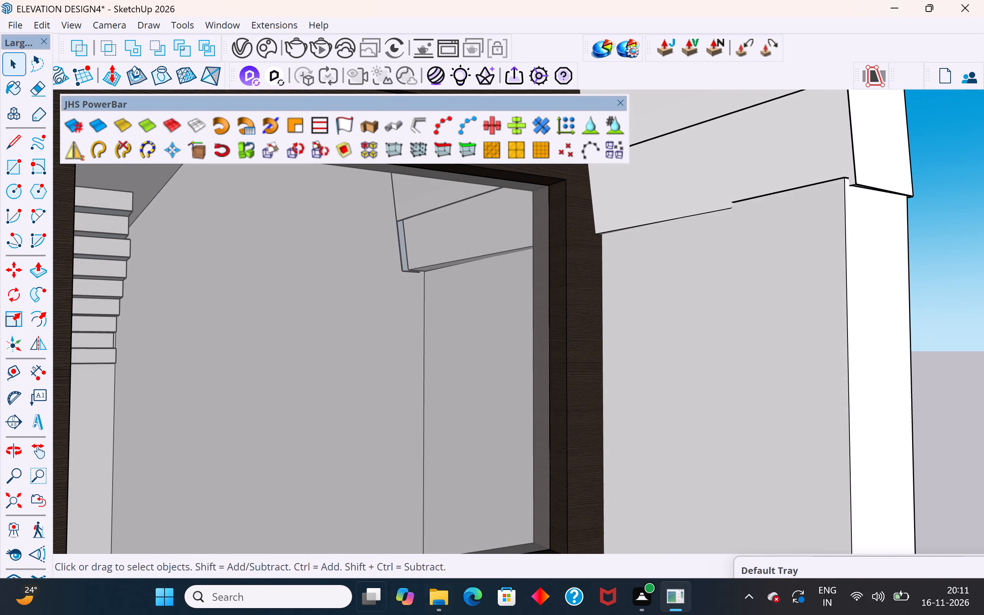
Move the arch surround so its inner bottom edge beside the window lines up with the outer wall's inner face, and deselect it.
scroll(808, 226, "down", 4)
middle_click_drag(777, 266, 641, 190)
scroll(617, 200, "up", 4)
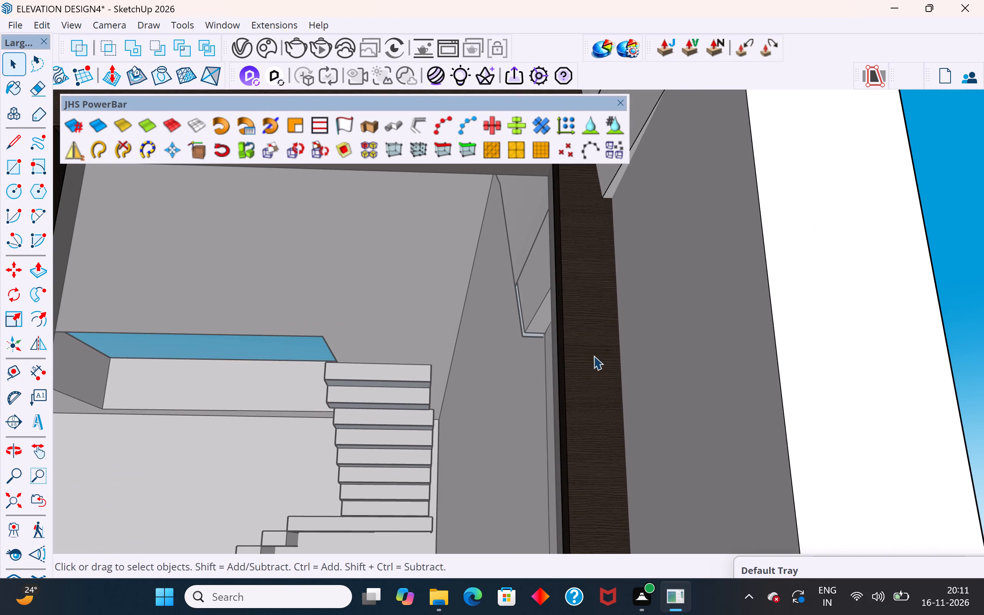
scroll(592, 390, "down", 5)
scroll(620, 239, "up", 5)
left_click(613, 235)
scroll(605, 268, "up", 2)
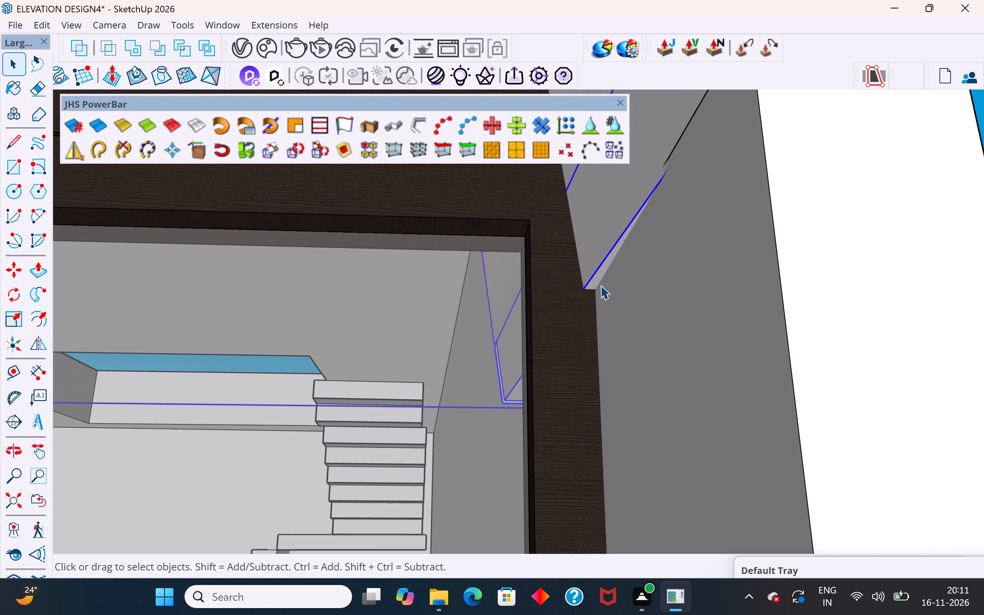
key("m")
left_click(585, 288)
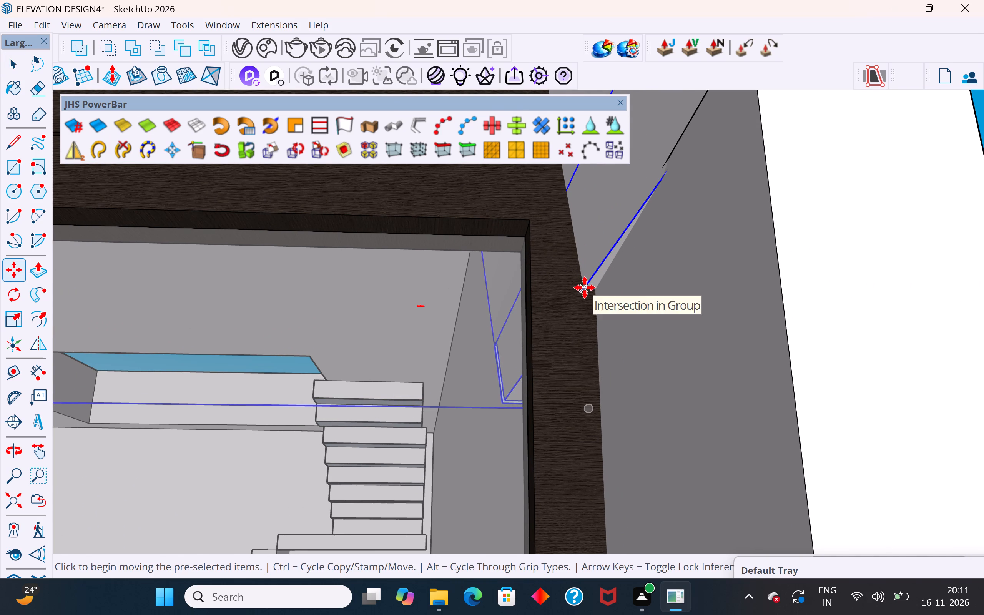
left_click(597, 288)
scroll(596, 308, "down", 10)
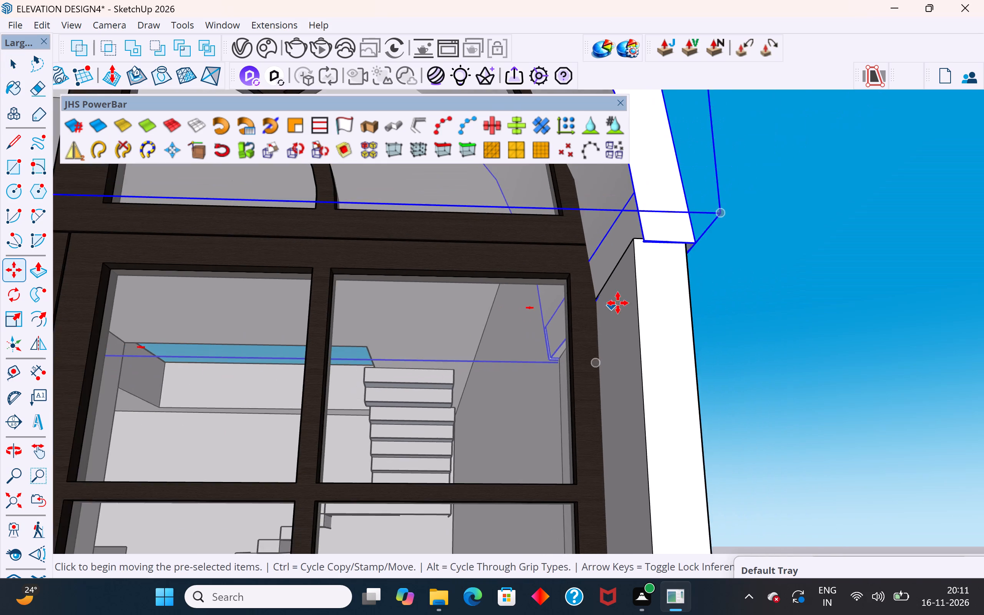
middle_click_drag(616, 306, 603, 387)
scroll(680, 238, "down", 6)
middle_click_drag(690, 286, 675, 383)
scroll(411, 404, "up", 1)
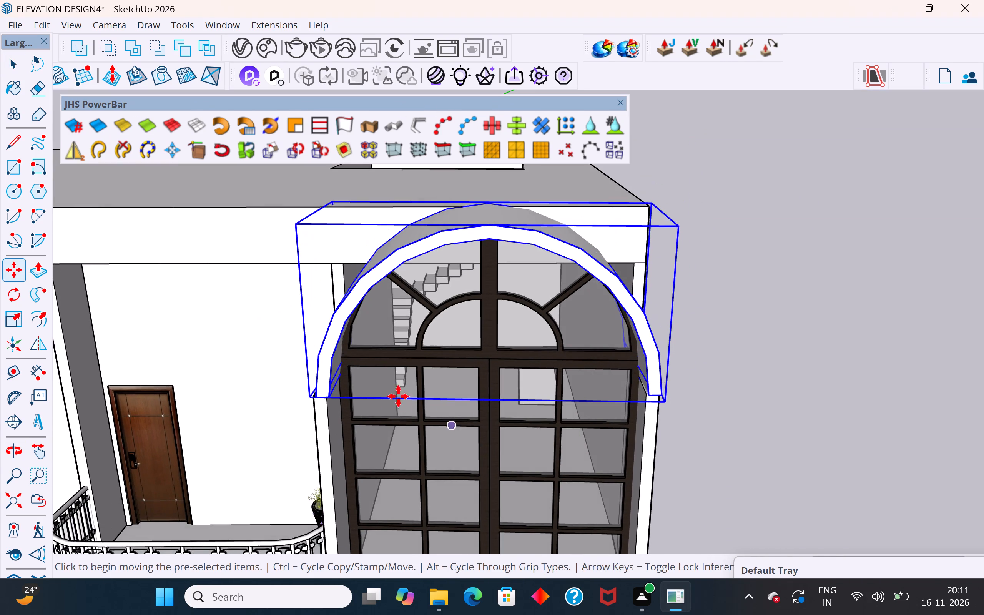
scroll(398, 396, "up", 3)
scroll(690, 295, "down", 2)
middle_click_drag(780, 388, 766, 445)
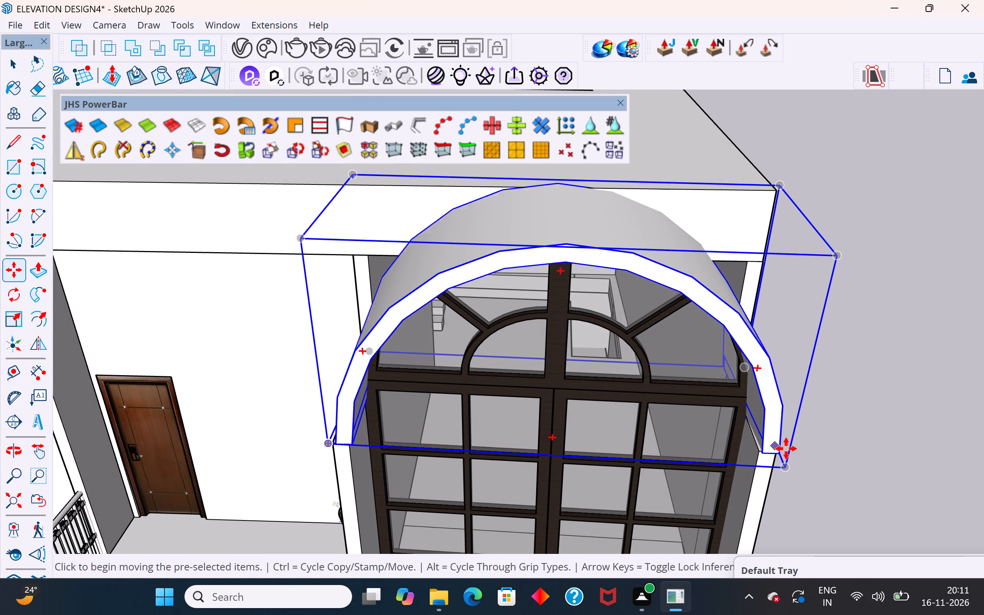
left_click(7, 68)
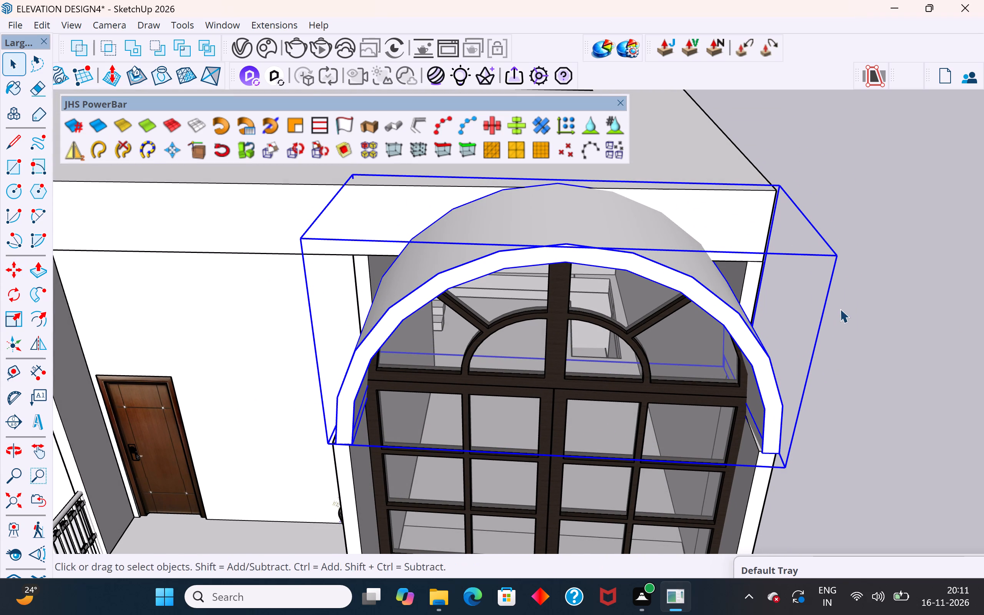
left_click(840, 309)
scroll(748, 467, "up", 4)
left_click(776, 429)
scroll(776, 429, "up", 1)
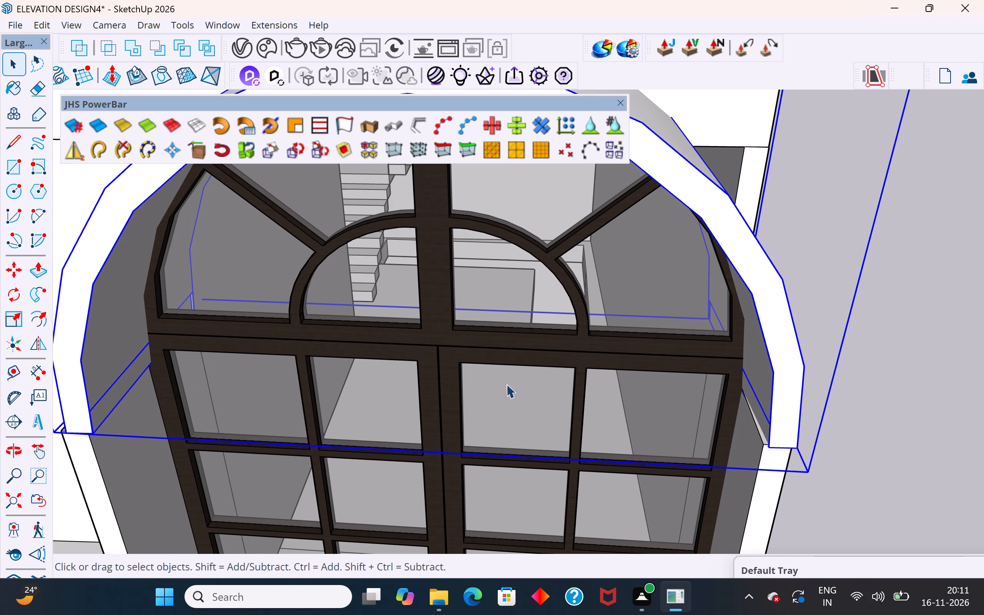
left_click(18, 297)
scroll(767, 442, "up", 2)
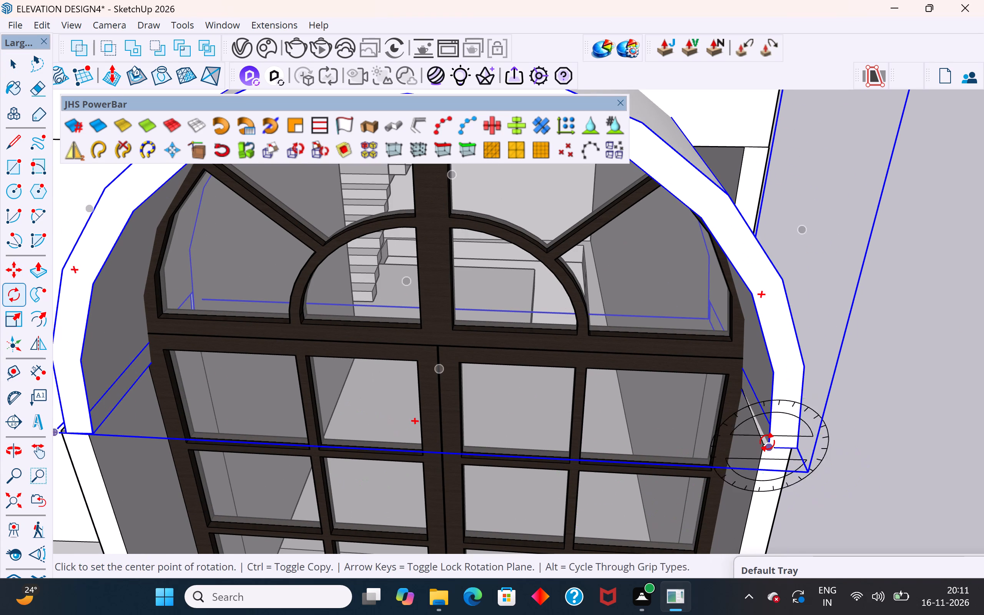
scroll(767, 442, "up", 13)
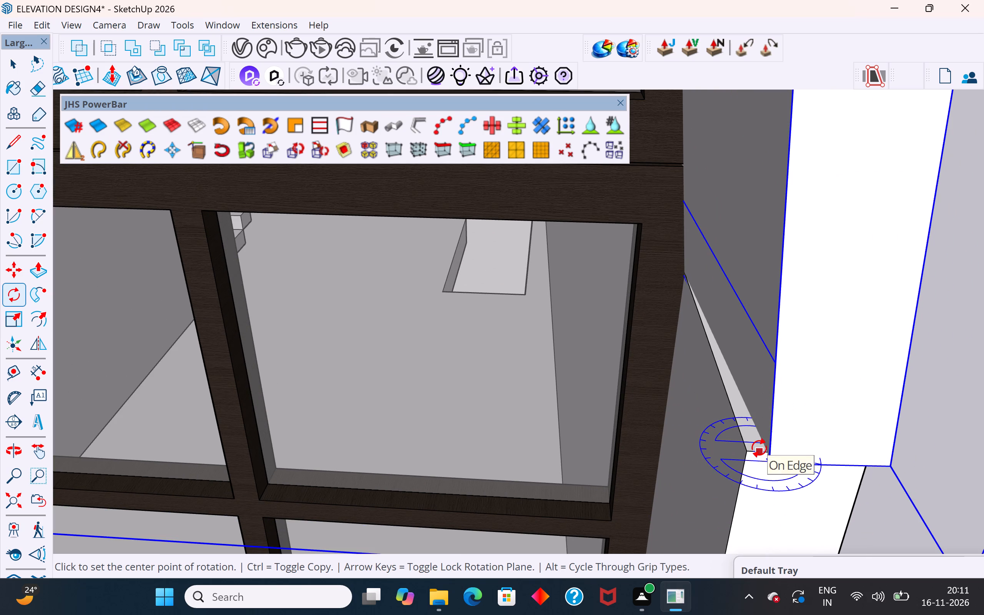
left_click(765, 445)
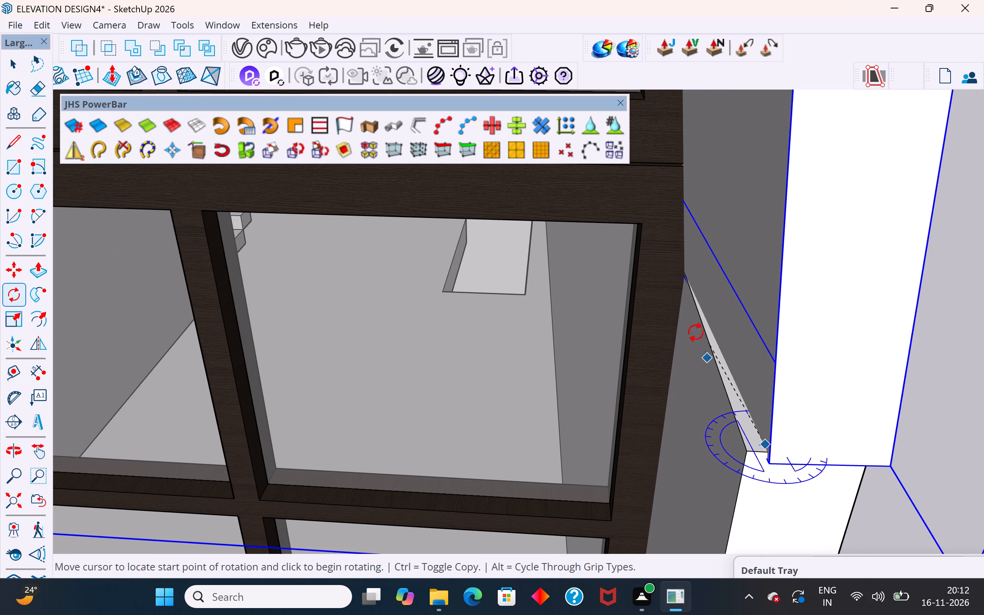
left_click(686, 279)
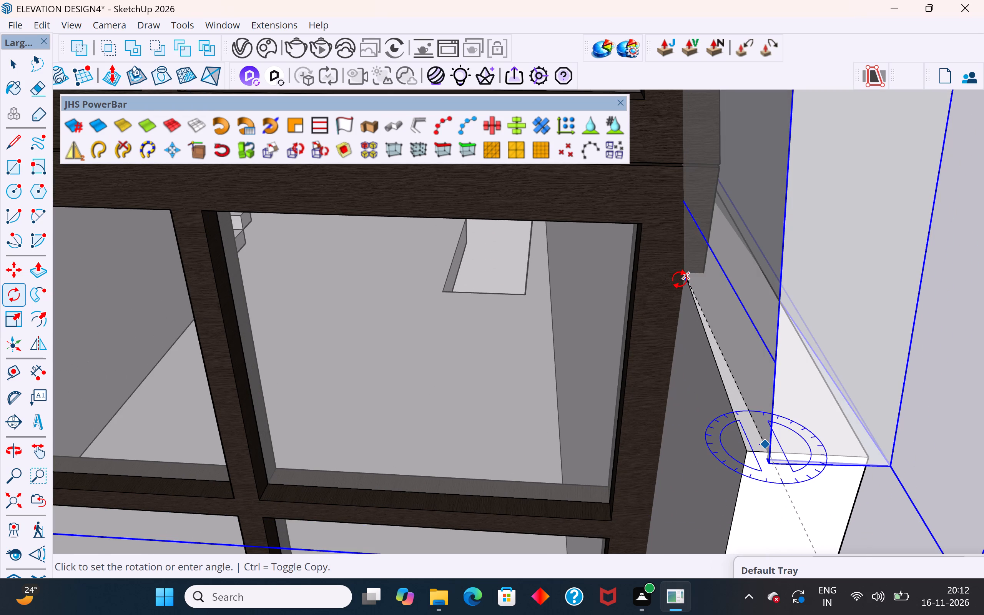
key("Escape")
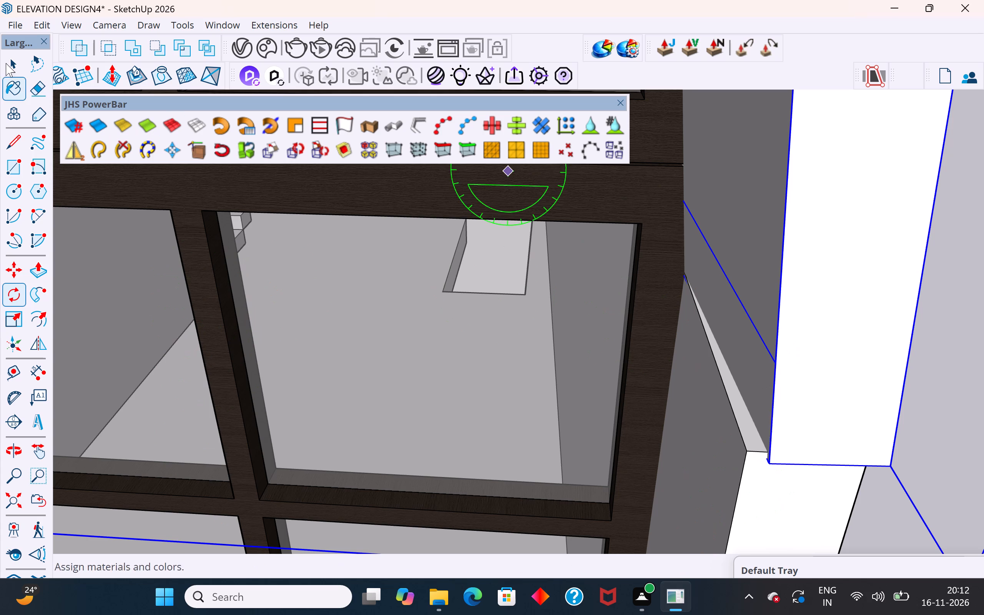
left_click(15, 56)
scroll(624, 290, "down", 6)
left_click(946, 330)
Move the arch surround so its front inner bottom corner meets the outer wall's front inner top corner, and deselect it.
scroll(731, 384, "up", 4)
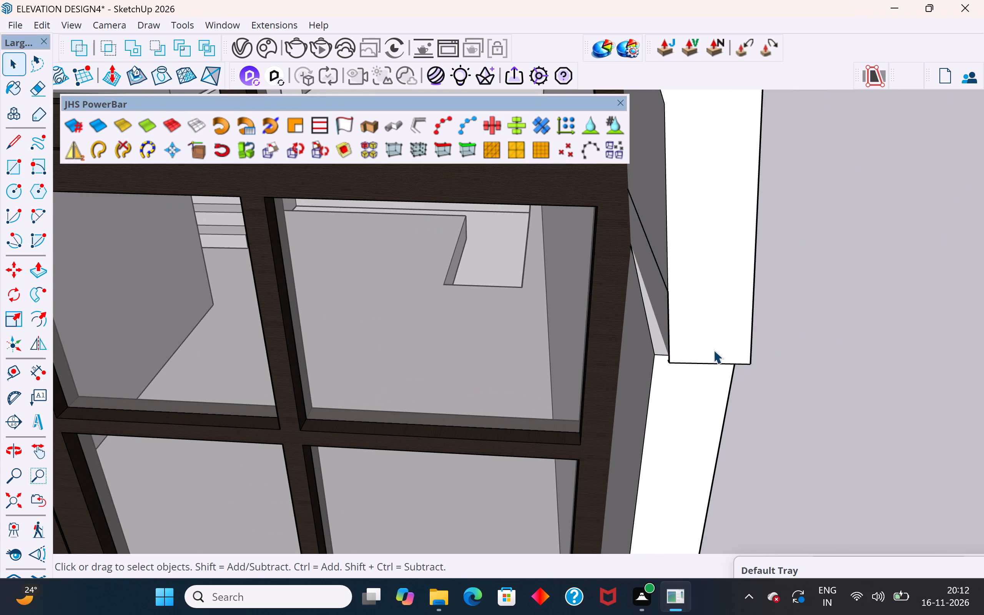
left_click(710, 342)
middle_click_drag(686, 369, 656, 249)
scroll(648, 250, "up", 4)
middle_click_drag(647, 238, 635, 137)
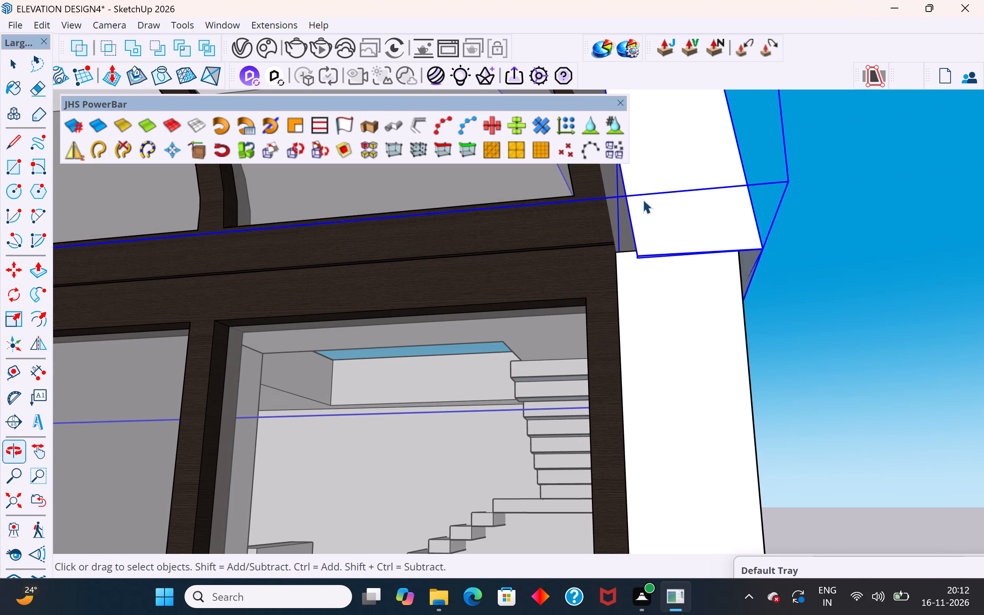
scroll(634, 247, "up", 2)
middle_click_drag(642, 264, 639, 211)
key("m")
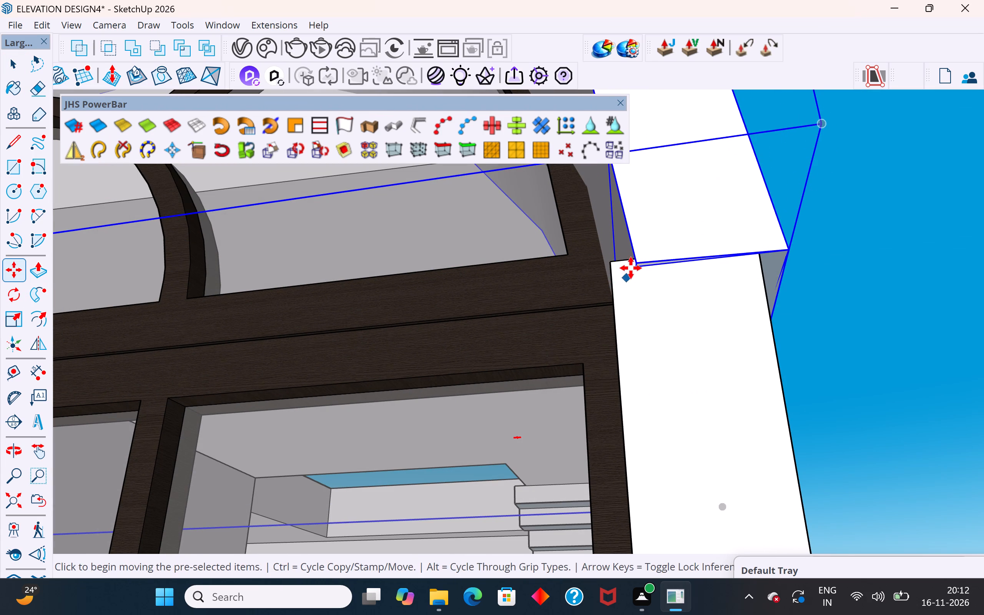
scroll(631, 268, "up", 8)
left_click(644, 264)
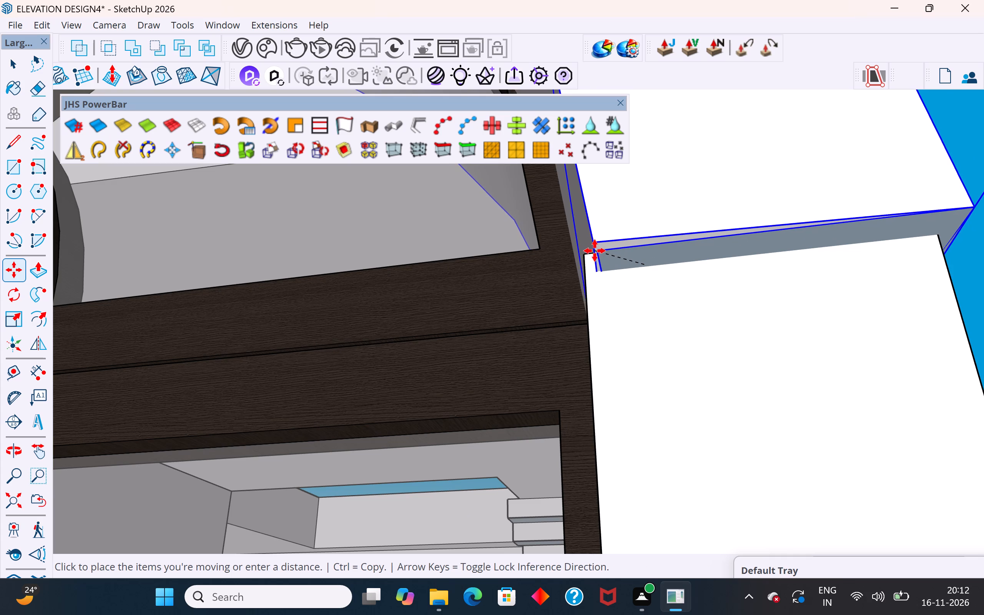
middle_click_drag(594, 251, 719, 352)
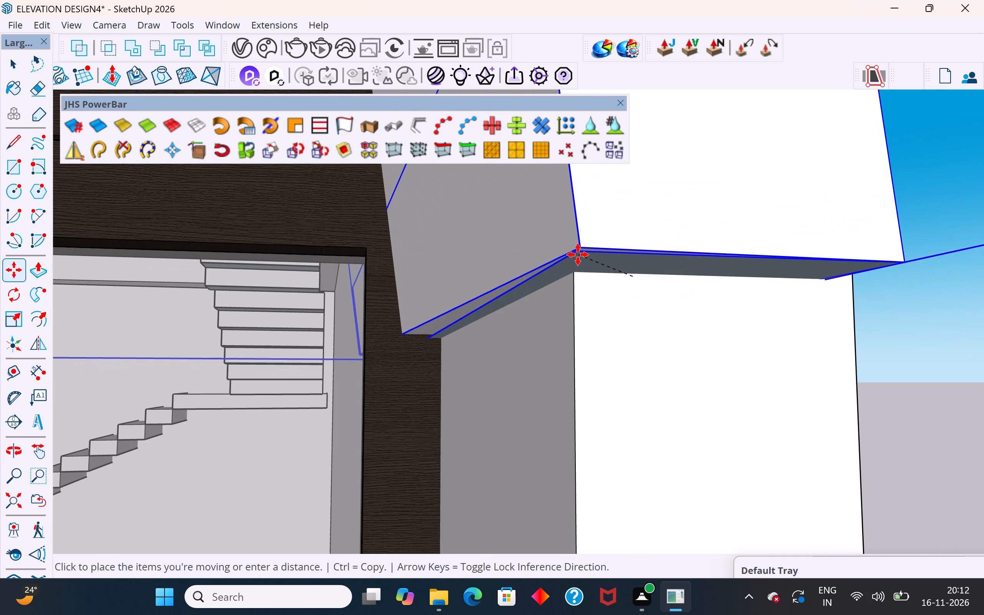
middle_click_drag(583, 266, 673, 407)
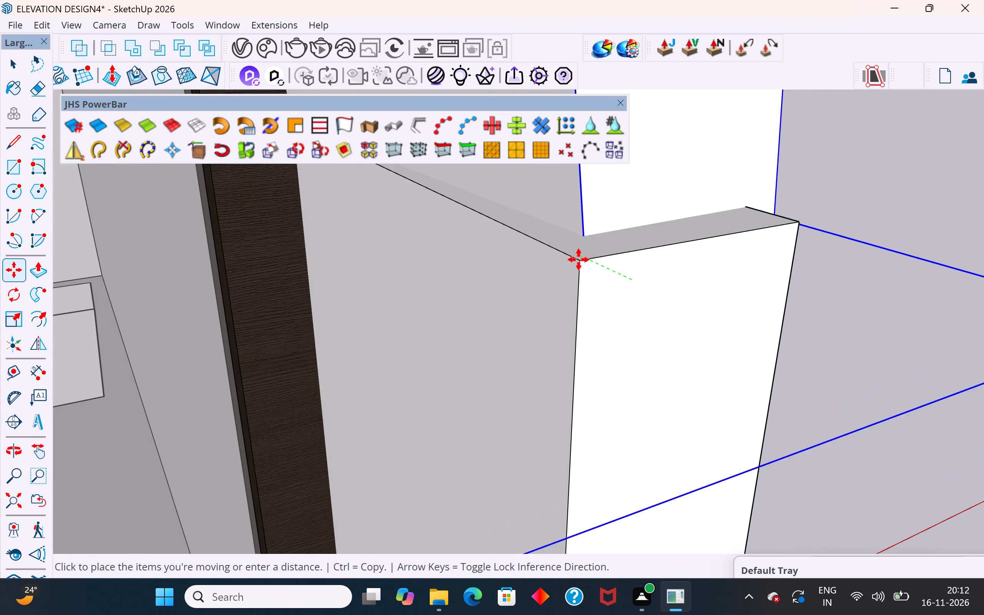
left_click(578, 259)
middle_click_drag(645, 299, 573, 362)
scroll(573, 362, "down", 8)
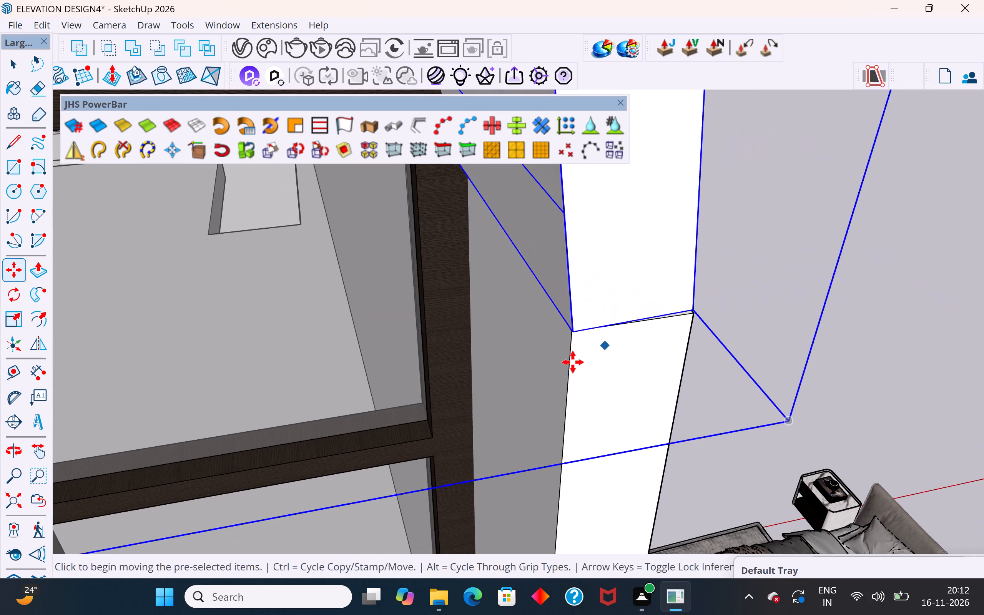
scroll(573, 362, "down", 1)
middle_click(625, 360)
scroll(622, 363, "down", 5)
scroll(735, 361, "down", 11)
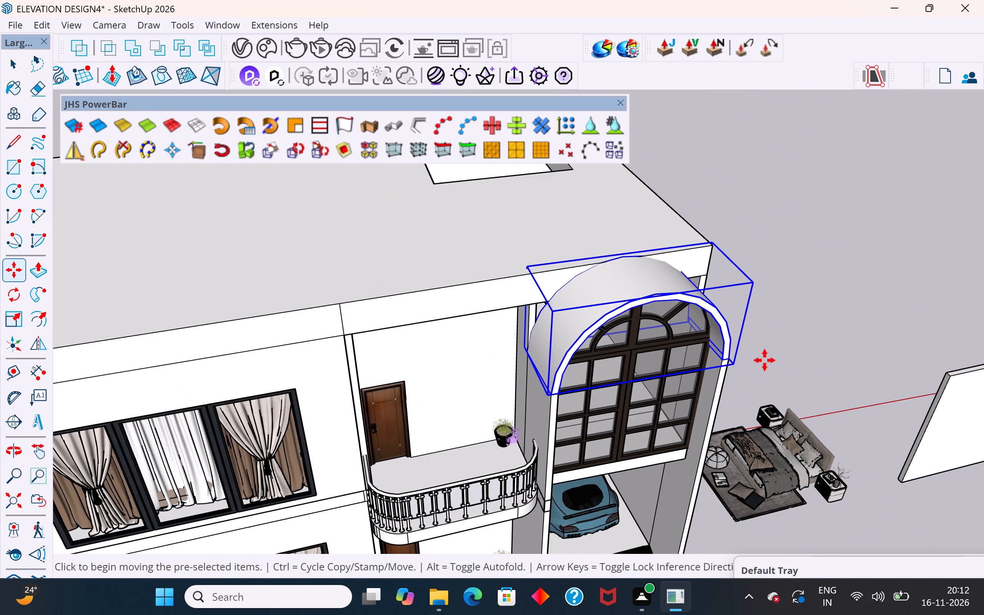
left_click(15, 65)
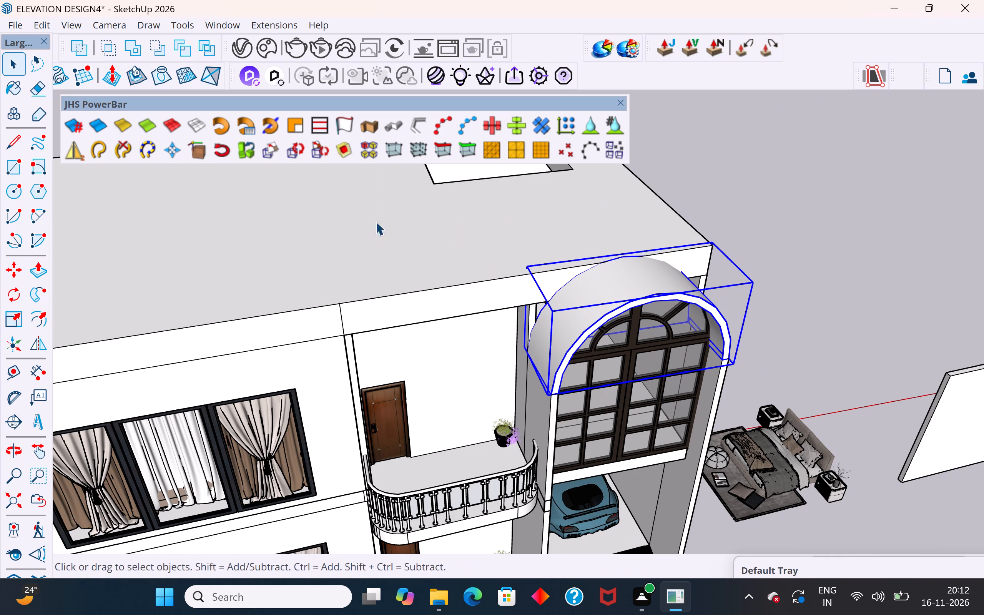
left_click(745, 225)
Examine the joint between the arch surround's lower end and the bay's outer wall from the front and outer side.
scroll(685, 238, "down", 6)
middle_click_drag(735, 268, 589, 251)
scroll(622, 324, "up", 8)
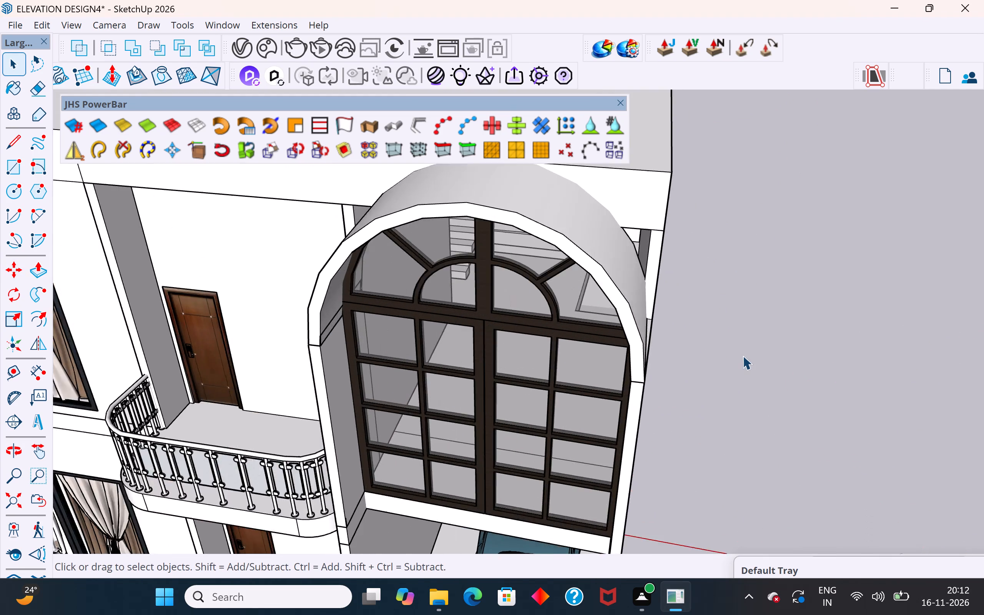
scroll(743, 356, "up", 12)
middle_click_drag(591, 387, 529, 375)
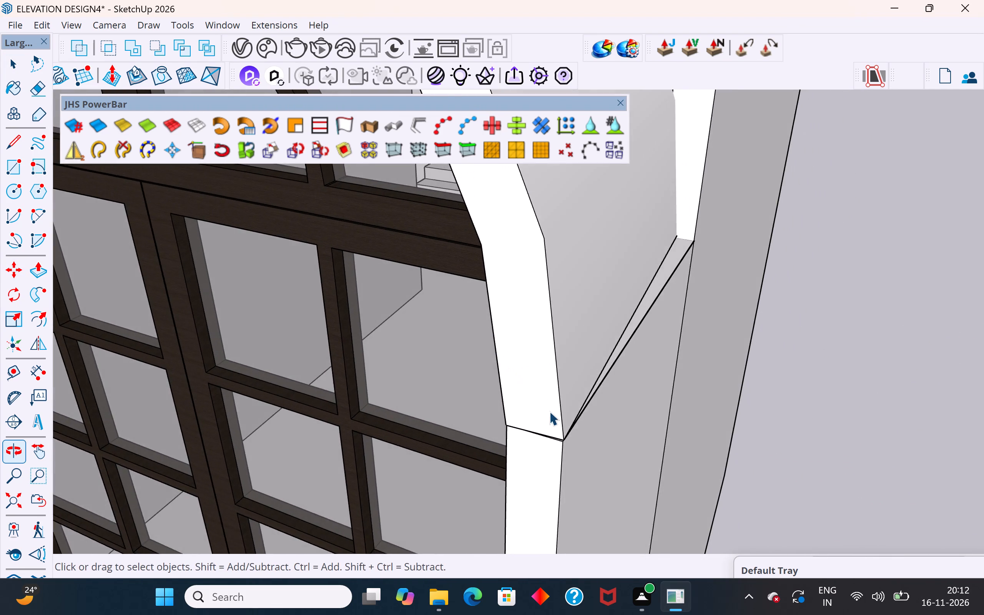
scroll(546, 413, "up", 7)
middle_click_drag(619, 212, 645, 310)
scroll(637, 322, "down", 6)
middle_click_drag(609, 368, 655, 421)
scroll(663, 420, "up", 1)
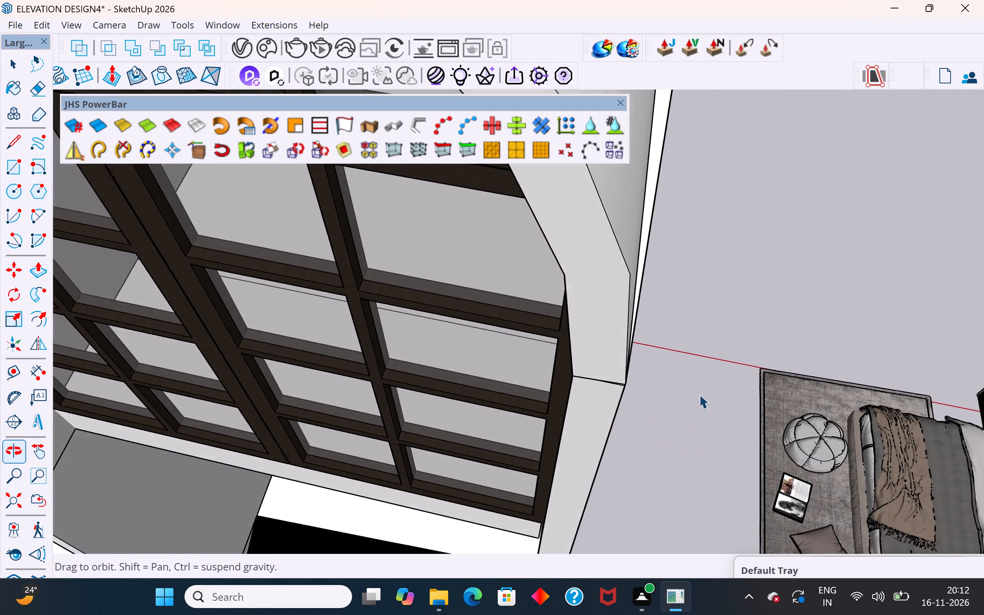
scroll(839, 317, "down", 5)
scroll(268, 268, "up", 7)
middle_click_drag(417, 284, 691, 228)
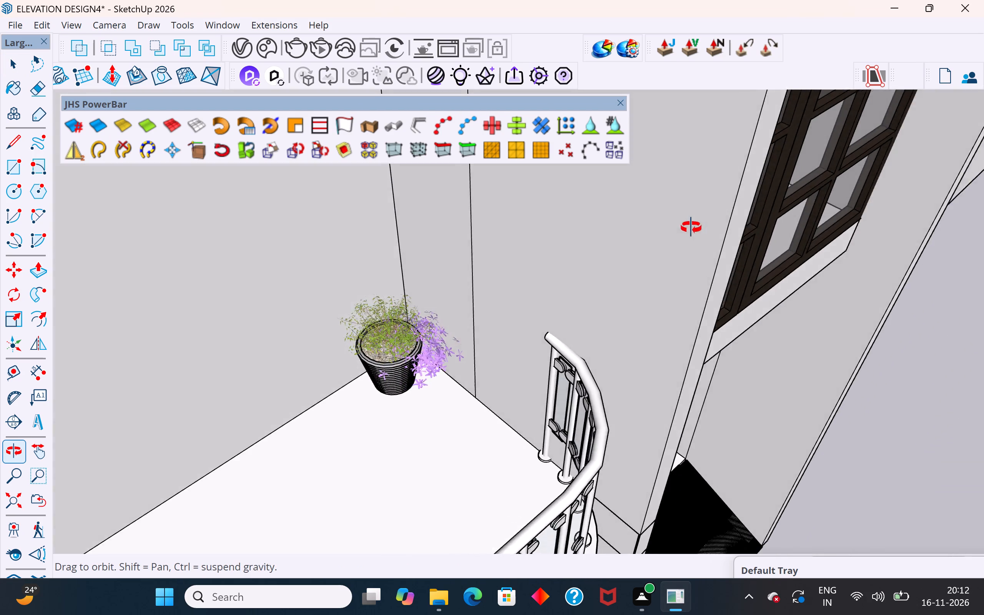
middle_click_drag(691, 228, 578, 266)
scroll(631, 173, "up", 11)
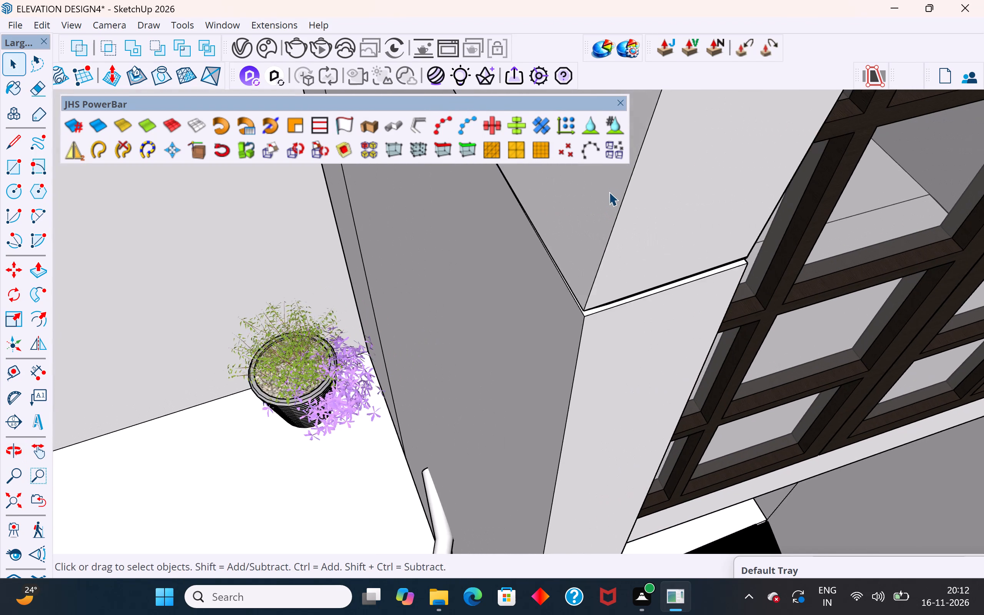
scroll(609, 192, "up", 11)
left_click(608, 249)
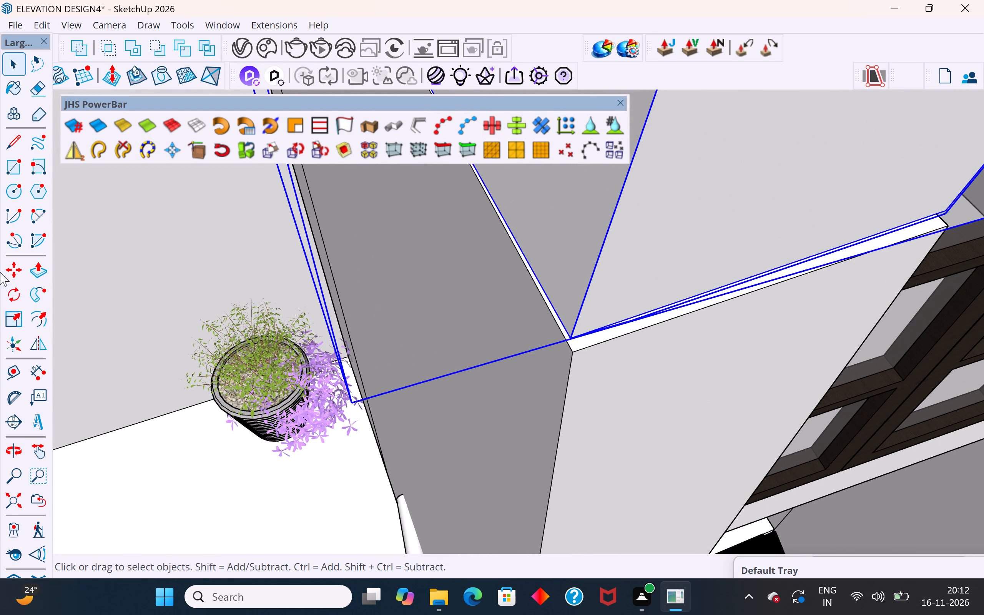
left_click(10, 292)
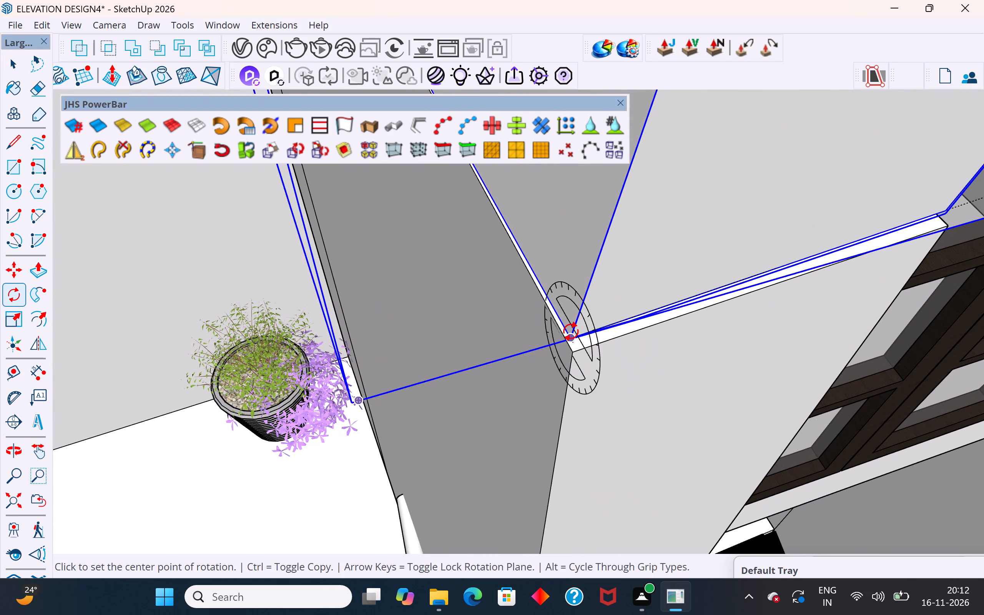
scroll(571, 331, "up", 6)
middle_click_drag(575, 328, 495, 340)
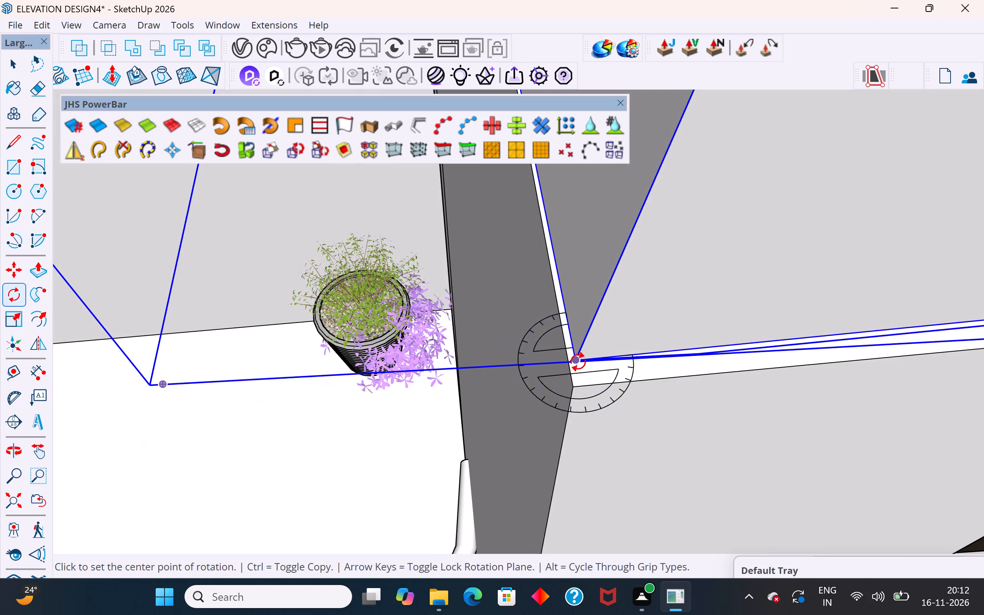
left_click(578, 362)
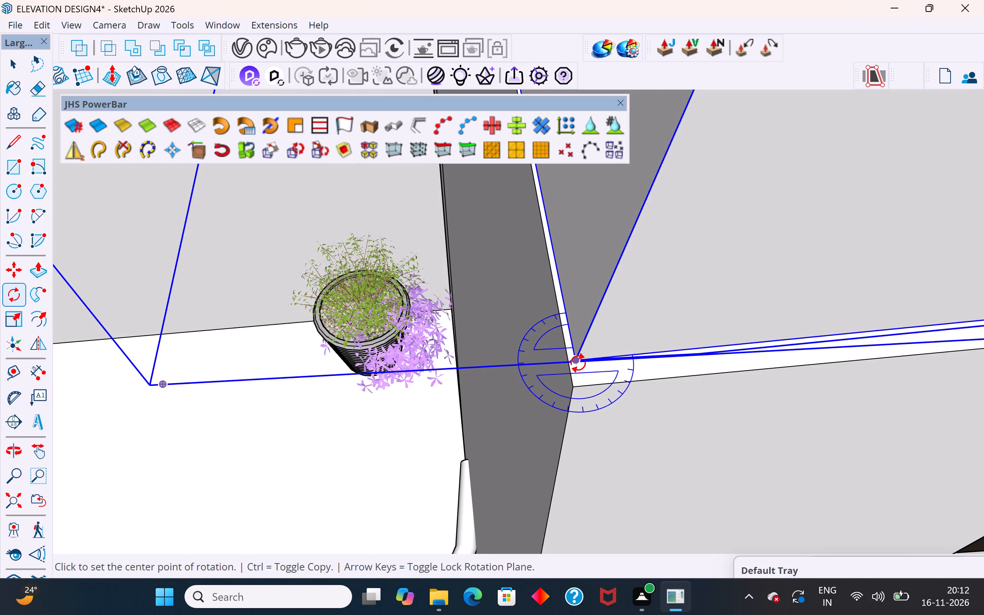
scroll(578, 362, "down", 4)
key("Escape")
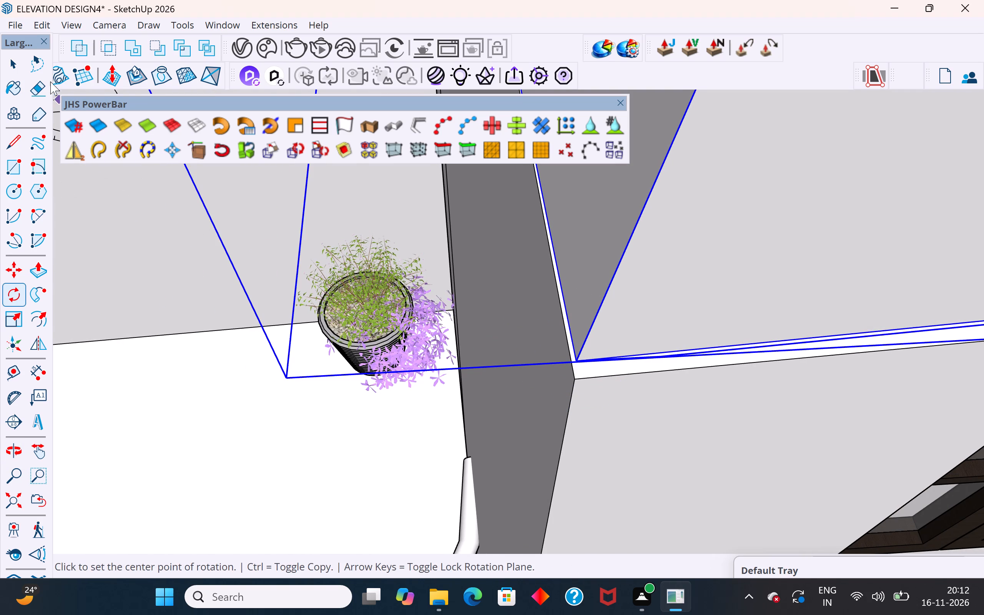
Move the arch surround so its front outer bottom corner on the balcony side meets the wall's top corner, and deselect it.
left_click(21, 66)
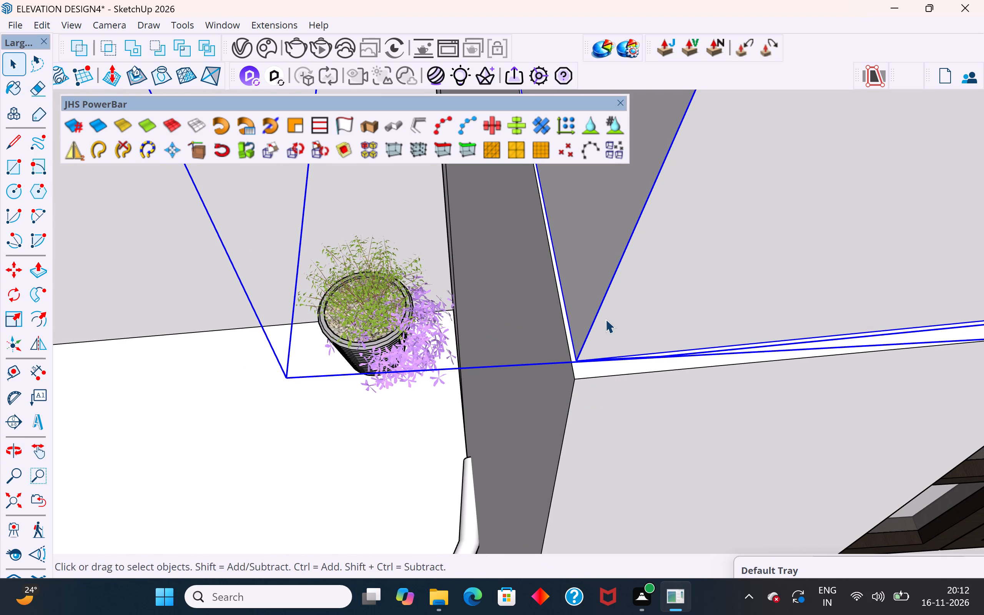
key("m")
left_click(575, 360)
left_click(578, 380)
scroll(362, 417, "down", 2)
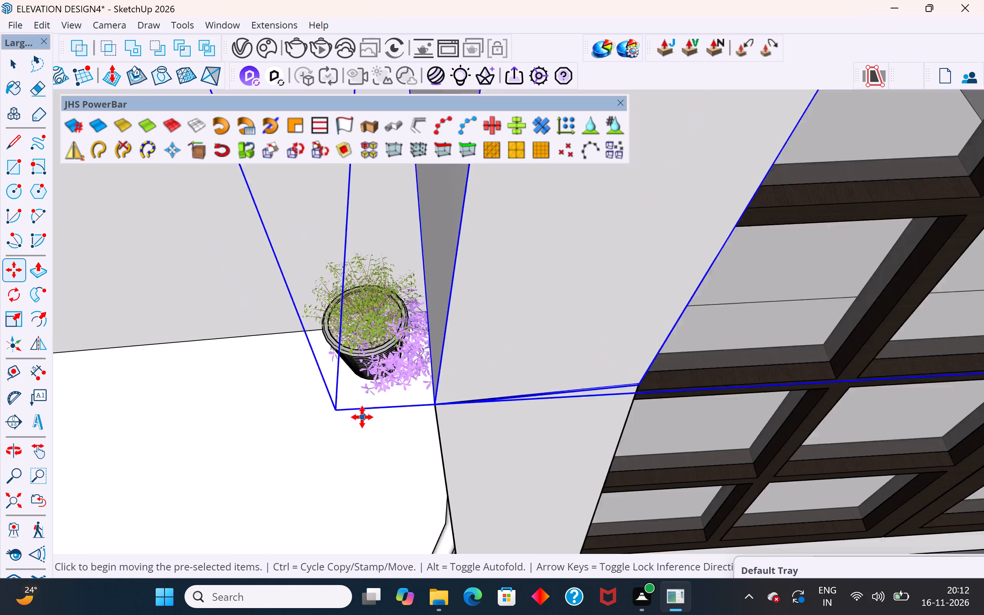
scroll(362, 417, "down", 15)
scroll(626, 420, "up", 1)
middle_click_drag(628, 417, 627, 279)
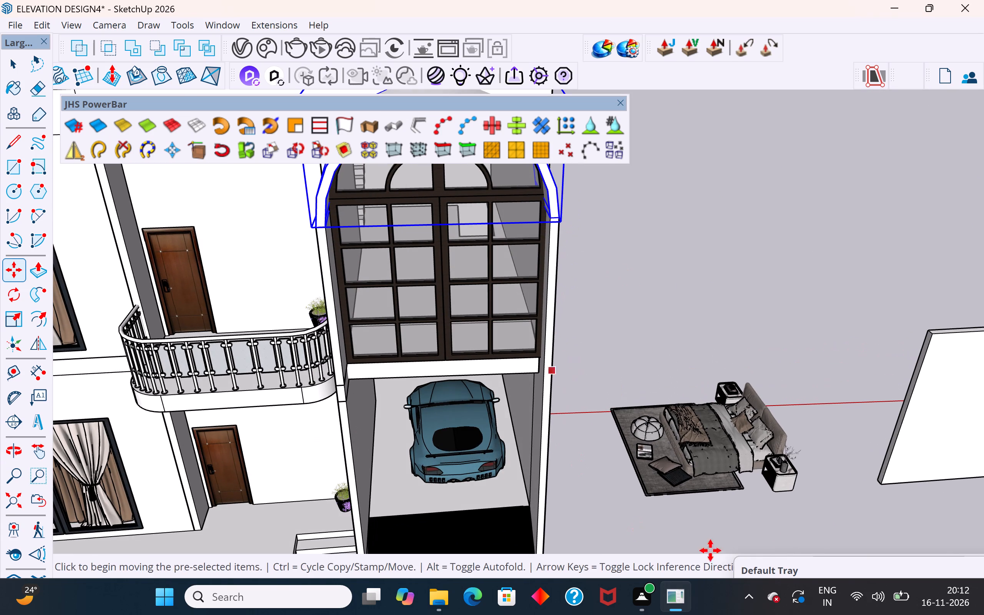
left_click(14, 70)
left_click(531, 243)
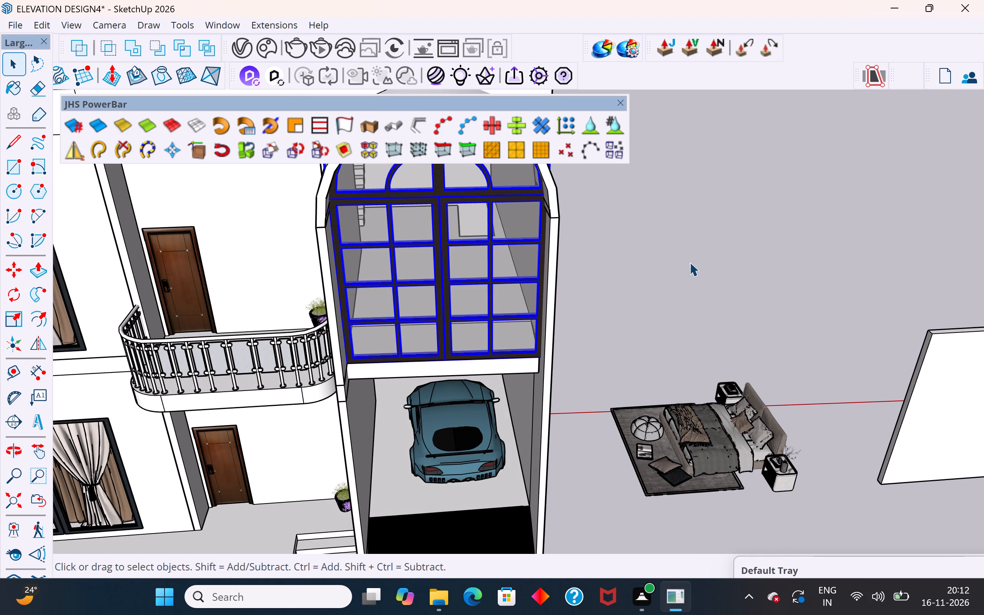
left_click(690, 262)
Examine how the arch surround's lower end meets the bay's outer wall, from the front and from the outer side.
scroll(594, 293, "down", 3)
middle_click_drag(569, 215, 572, 153)
scroll(585, 409, "down", 5)
middle_click_drag(528, 181, 516, 159)
scroll(546, 225, "up", 16)
middle_click_drag(615, 299, 635, 243)
scroll(634, 268, "up", 1)
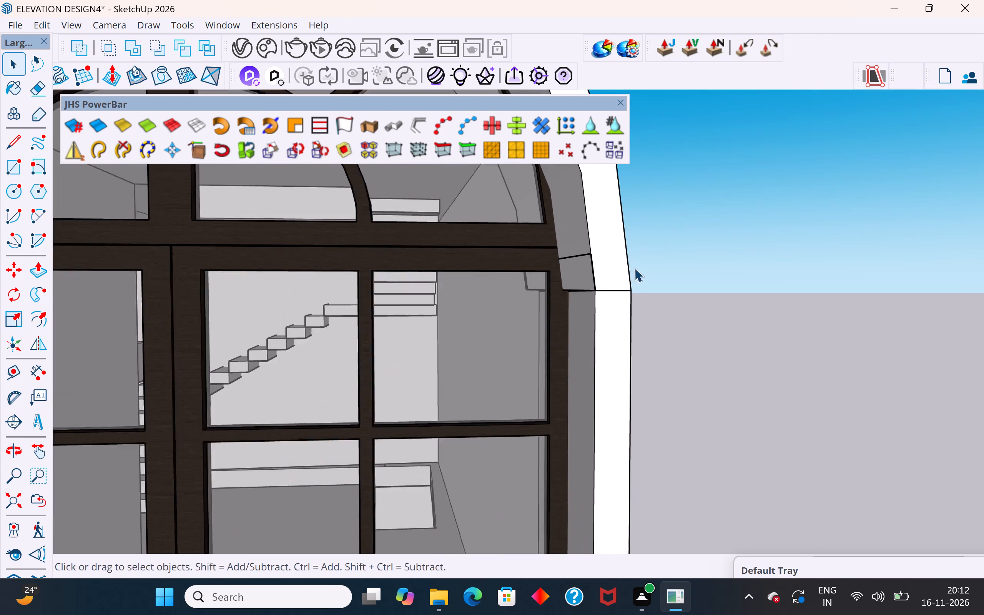
scroll(634, 268, "up", 2)
middle_click_drag(630, 287, 423, 447)
scroll(480, 449, "up", 1)
scroll(810, 420, "down", 3)
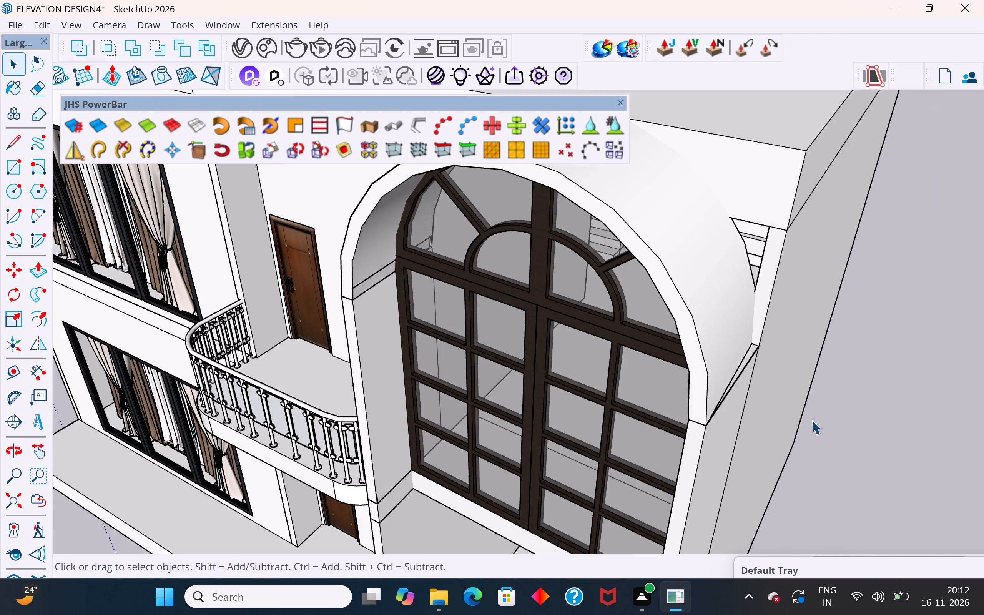
Examine the arch surround's alignment from the balcony side and across the whole front elevation.
scroll(812, 420, "down", 6)
middle_click_drag(608, 404, 963, 390)
scroll(726, 238, "up", 3)
middle_click_drag(667, 260, 613, 298)
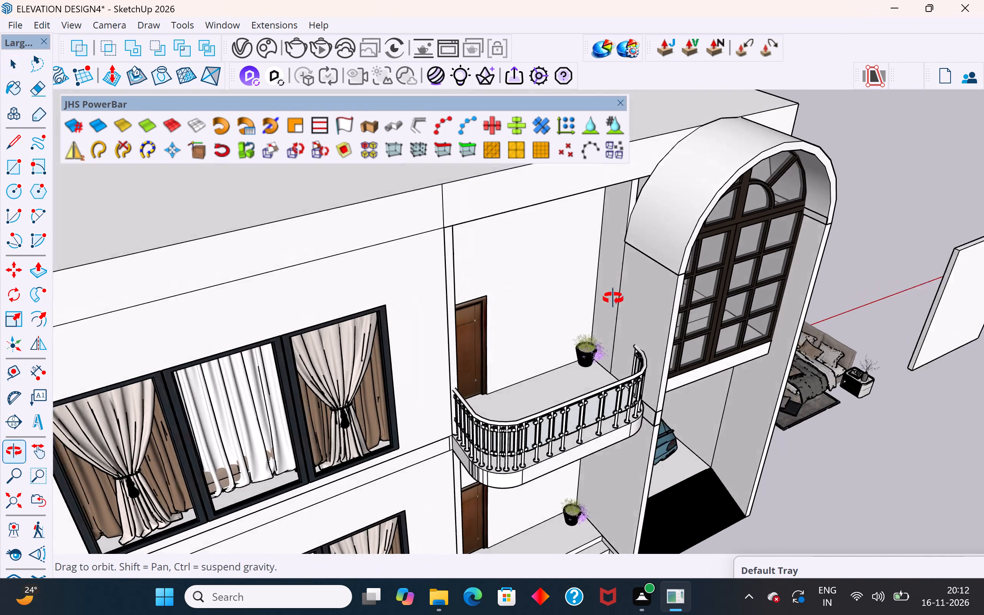
middle_click_drag(613, 298, 607, 311)
scroll(614, 278, "up", 4)
middle_click_drag(617, 273, 610, 173)
scroll(617, 273, "up", 1)
scroll(594, 447, "down", 1)
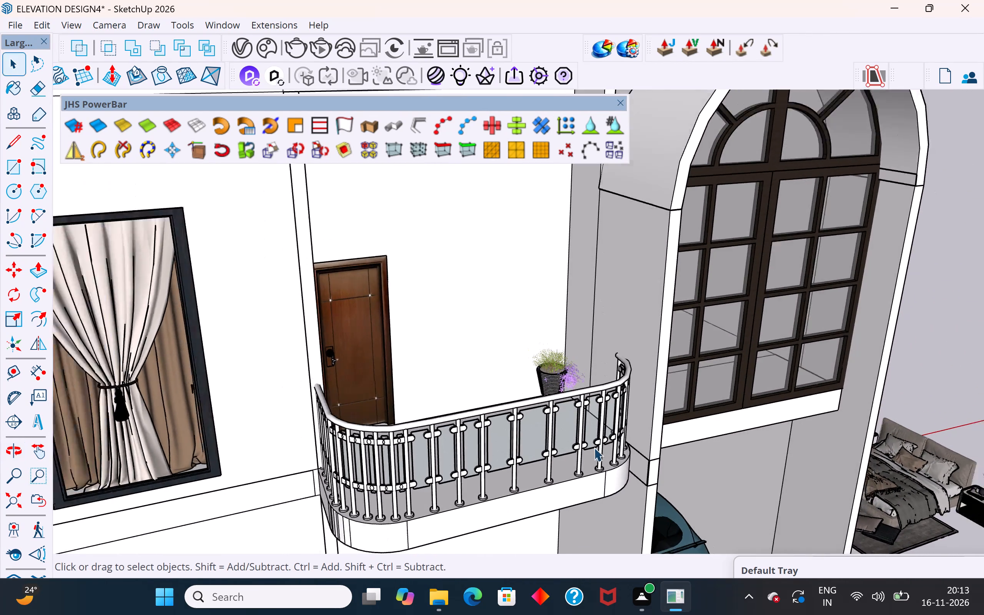
scroll(594, 447, "down", 6)
middle_click_drag(606, 455, 627, 337)
scroll(610, 465, "down", 5)
middle_click_drag(613, 297, 615, 234)
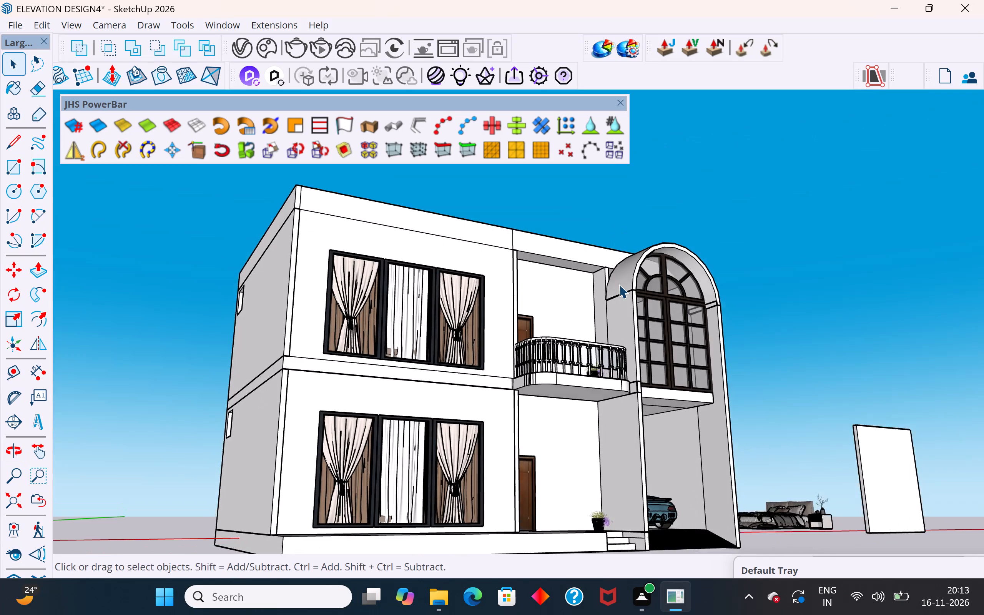
Rotate the arch surround slightly about the vertical axis through its front bottom corner, aligning its rear end with the balcony-side bay wall.
scroll(619, 284, "up", 20)
scroll(619, 284, "up", 5)
middle_click_drag(626, 301, 622, 301)
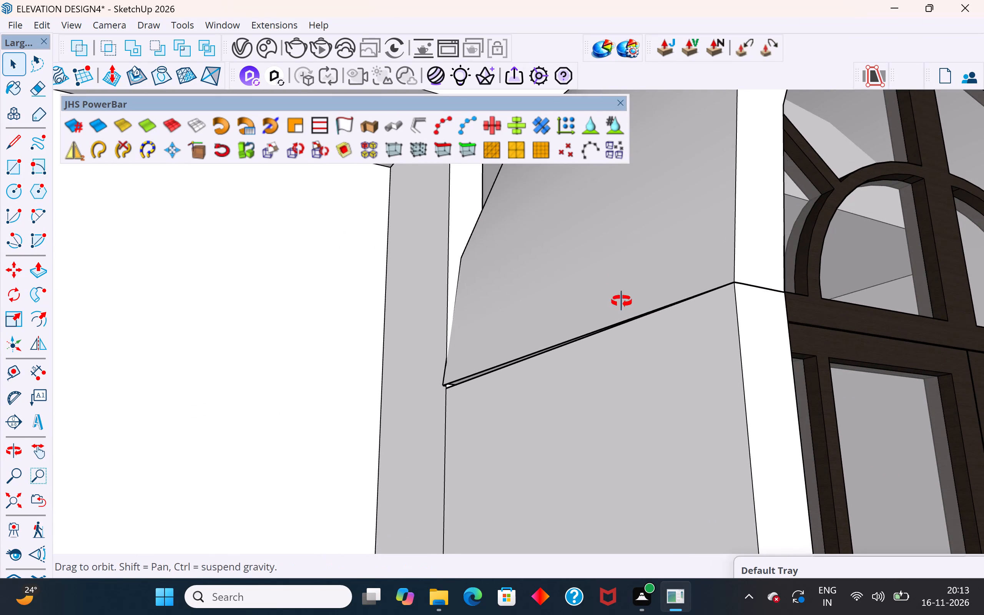
middle_click_drag(622, 301, 605, 324)
scroll(735, 291, "up", 3)
middle_click_drag(741, 323, 751, 346)
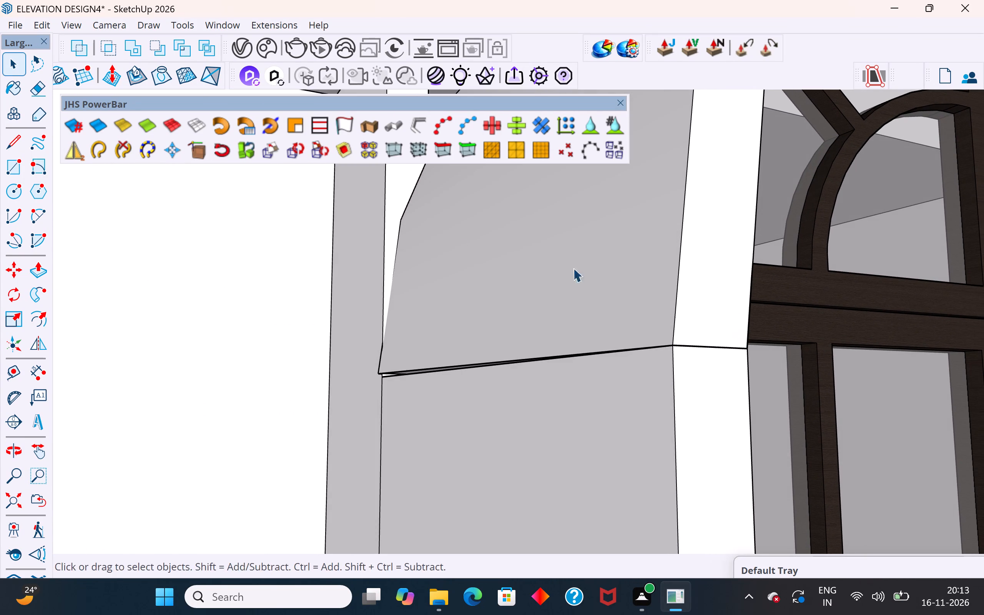
left_click(20, 295)
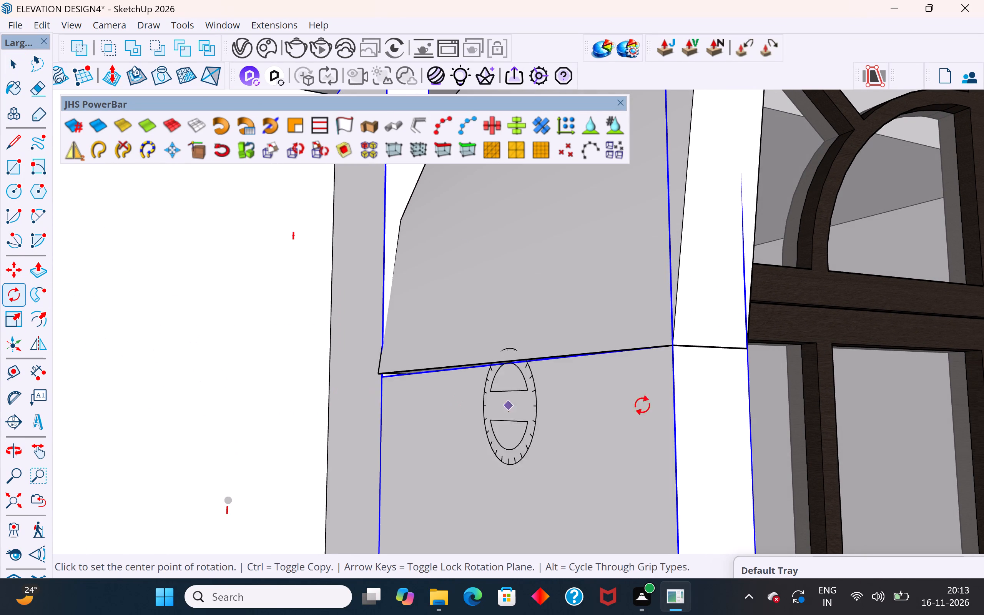
middle_click_drag(671, 349, 675, 568)
scroll(679, 333, "up", 4)
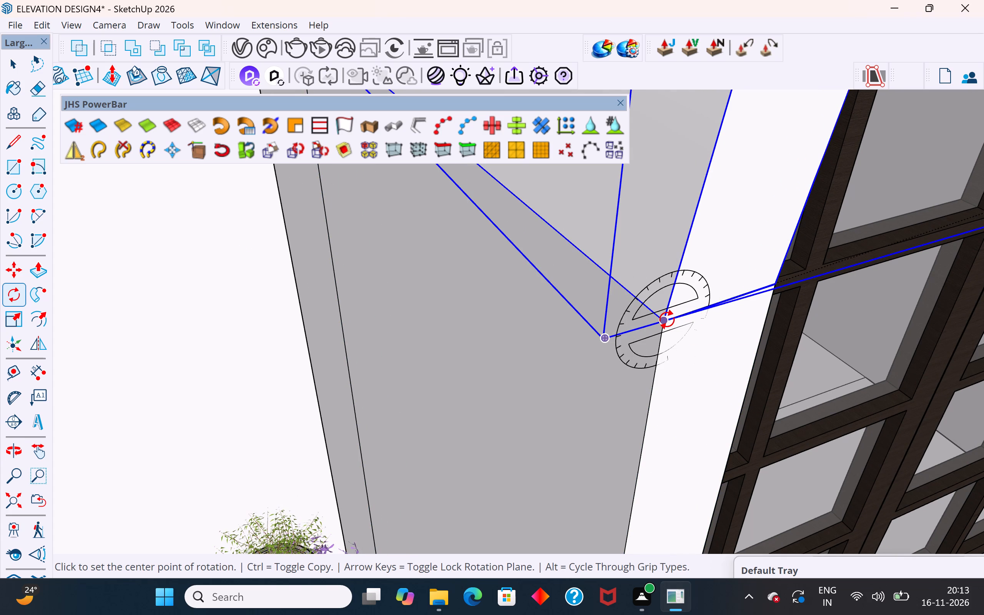
key("Right")
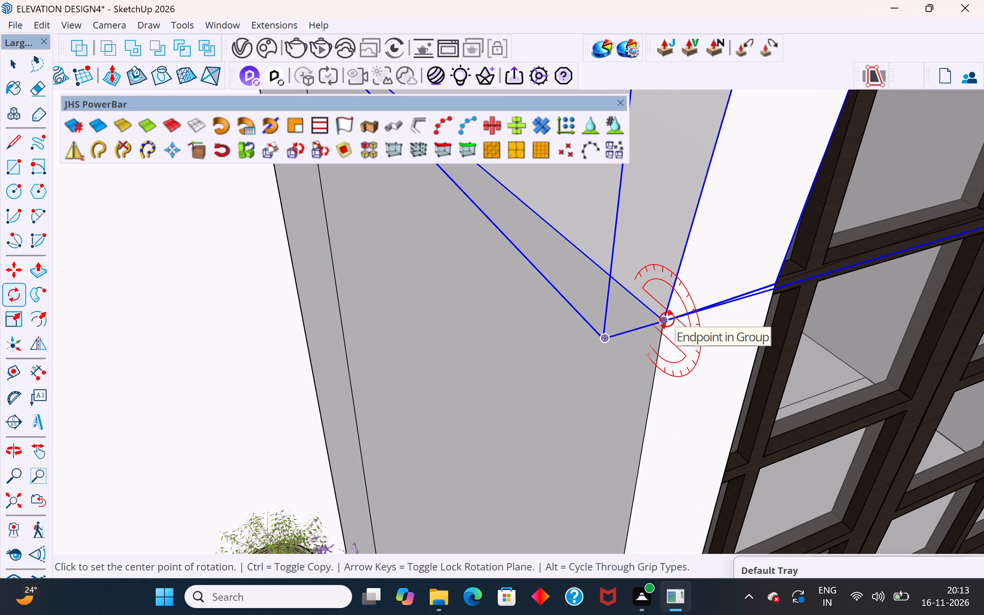
key("Up")
left_click(667, 319)
scroll(667, 319, "down", 11)
middle_click_drag(667, 319, 760, 289)
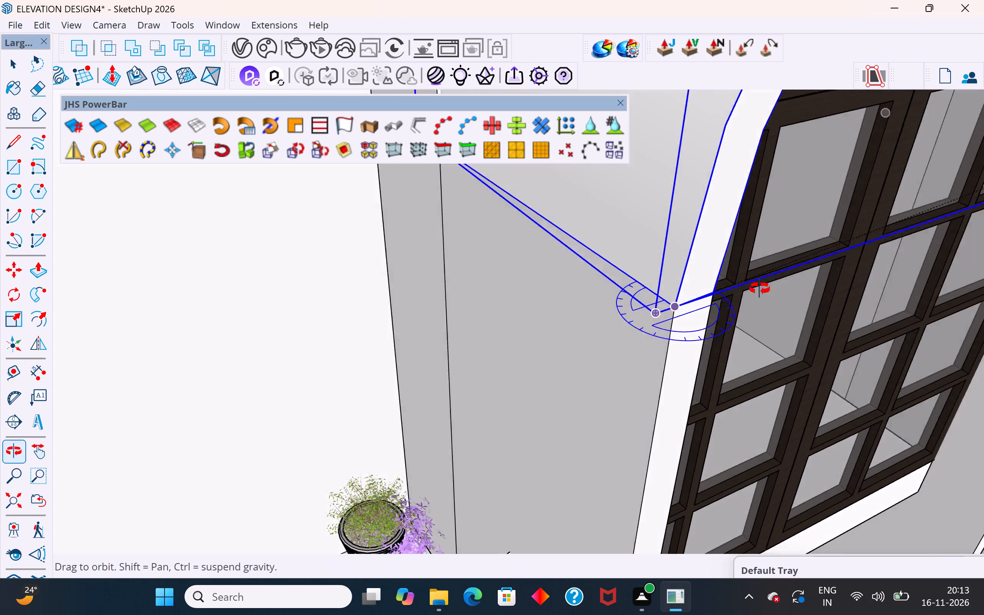
middle_click_drag(760, 289, 873, 269)
scroll(813, 309, "down", 4)
scroll(690, 285, "up", 14)
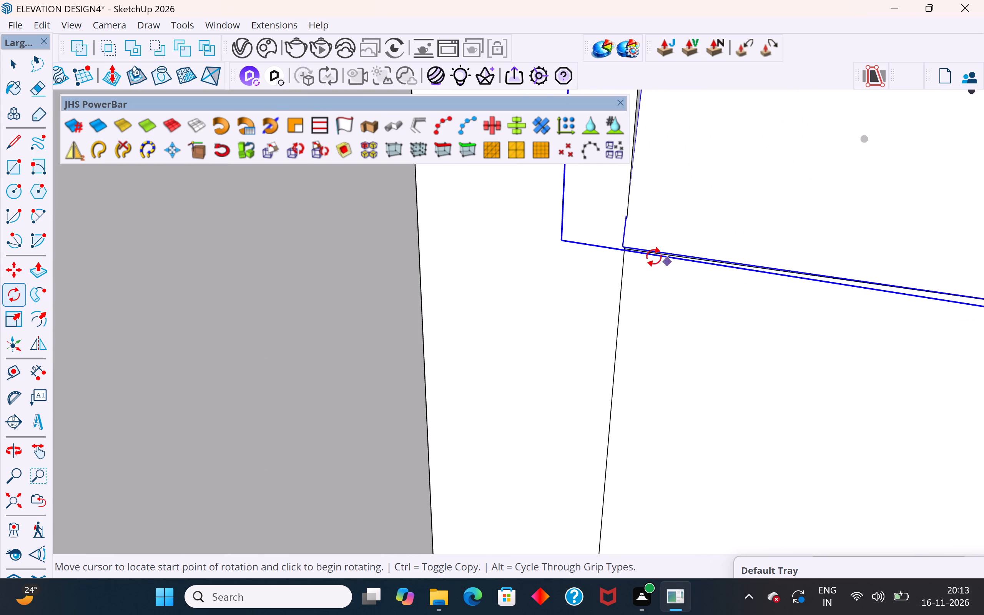
scroll(654, 256, "up", 10)
middle_click_drag(612, 247, 547, 291)
scroll(577, 267, "up", 3)
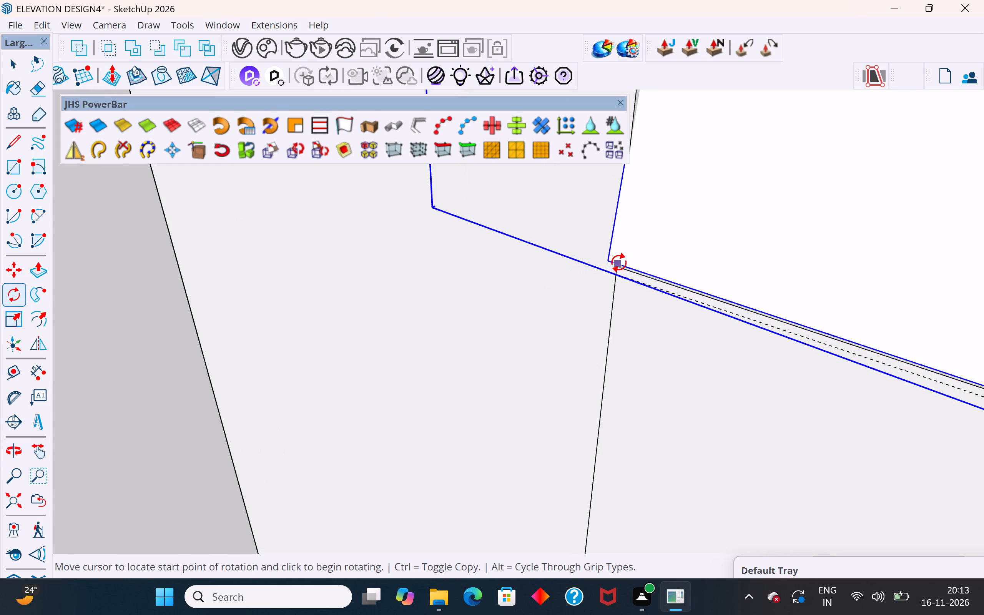
left_click(619, 262)
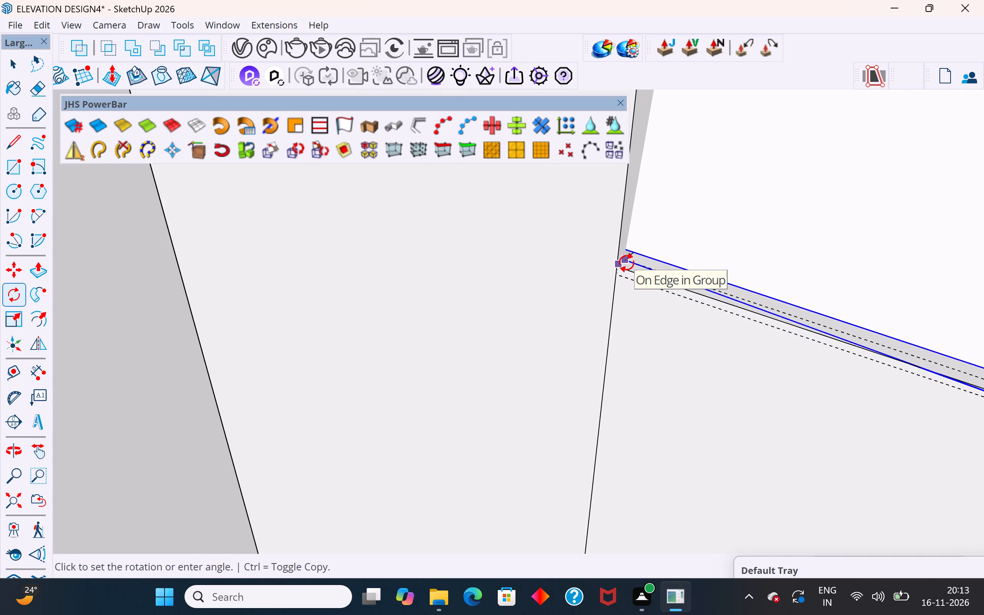
scroll(624, 262, "up", 8)
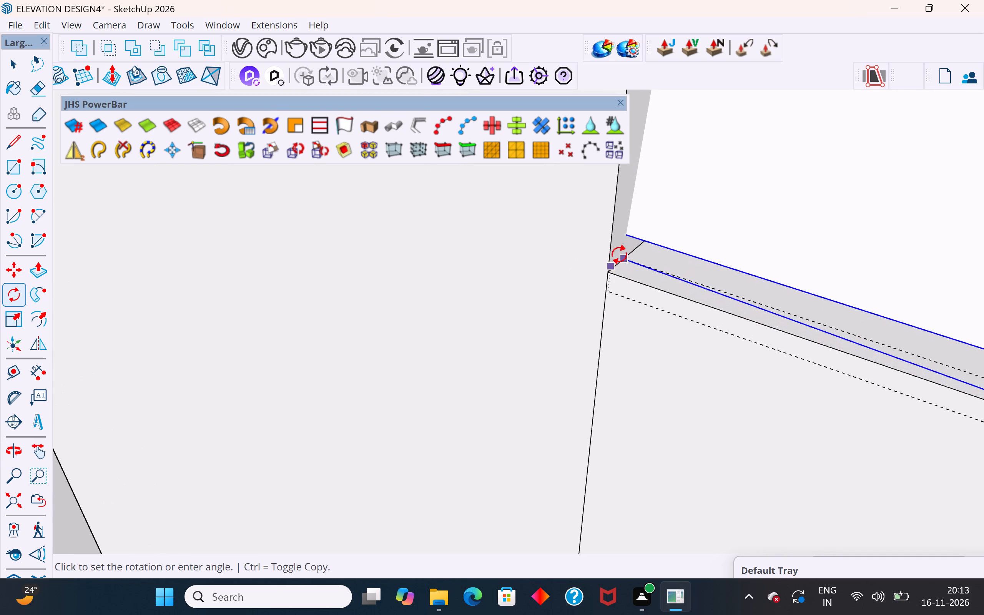
left_click(616, 264)
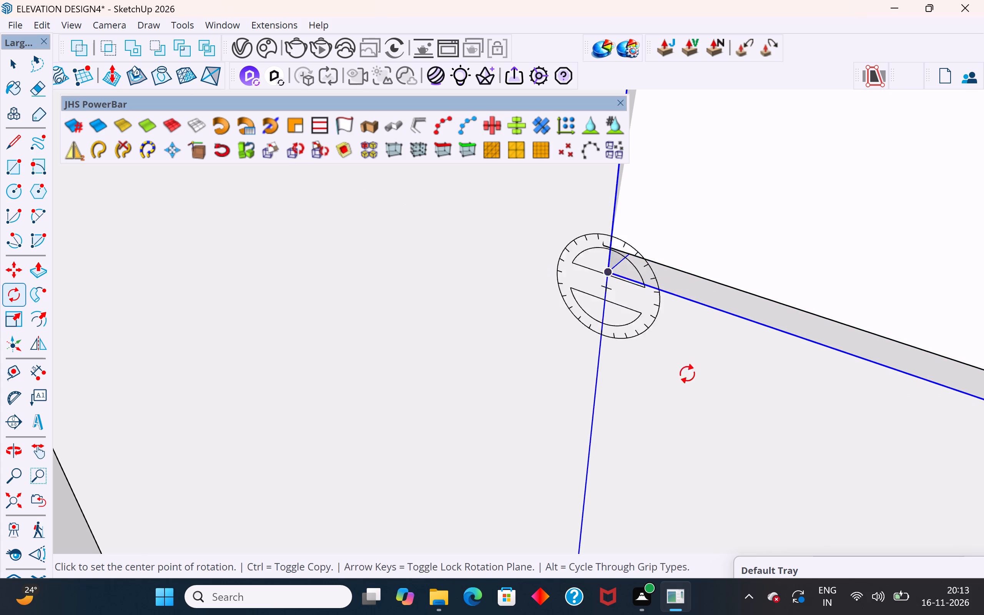
left_click(22, 64)
Examine the arch surround's alignment with the bay wall from above and from the balcony side.
scroll(474, 378, "down", 6)
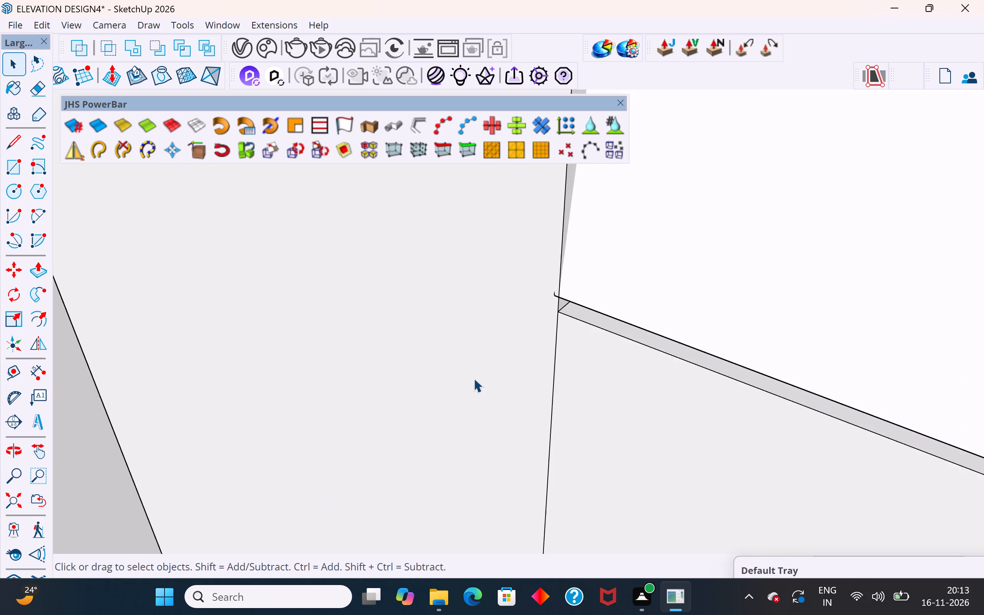
scroll(474, 378, "down", 20)
scroll(474, 378, "down", 2)
middle_click_drag(476, 378, 502, 319)
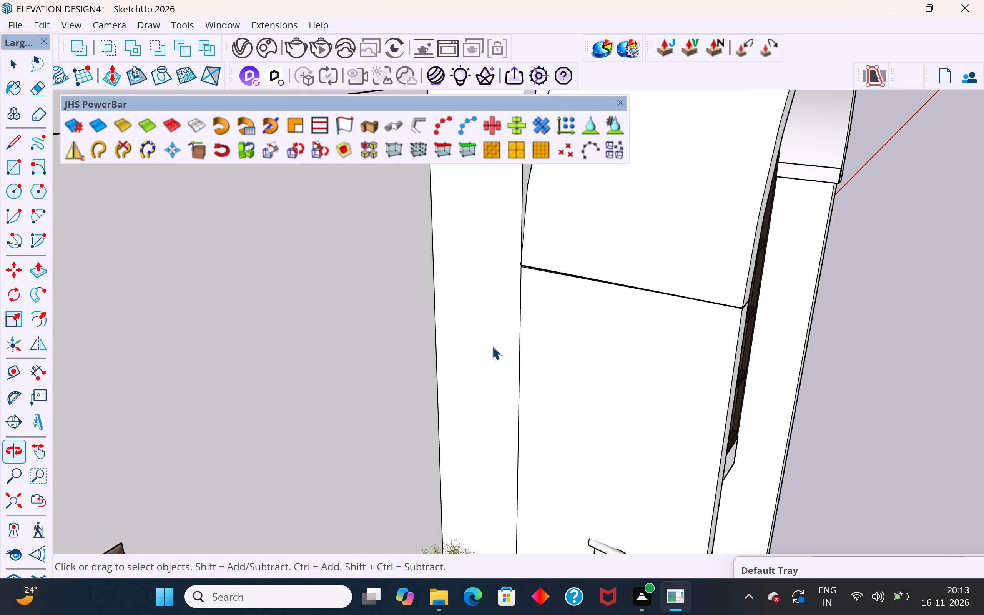
scroll(423, 470, "down", 4)
middle_click_drag(428, 478, 469, 419)
scroll(438, 562, "down", 4)
scroll(494, 364, "down", 2)
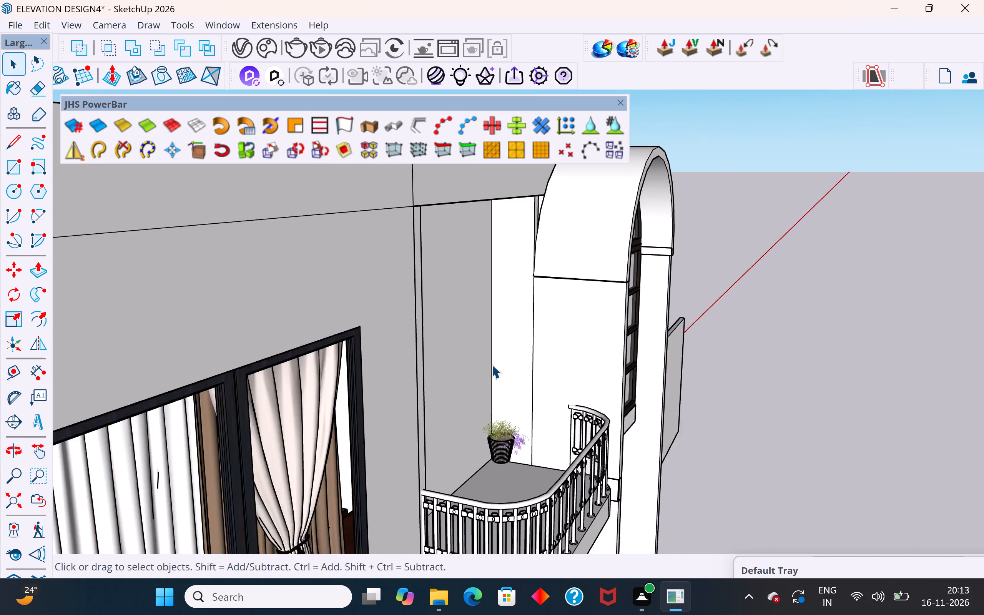
scroll(492, 364, "down", 4)
middle_click_drag(492, 364, 515, 351)
Rotate the arch surround in the balcony-side wall's plane about its front bottom corner, lowering its rear bottom corner onto the wall, and deselect it.
scroll(571, 258, "up", 9)
middle_click_drag(579, 284, 605, 269)
scroll(622, 275, "up", 6)
left_click(611, 238)
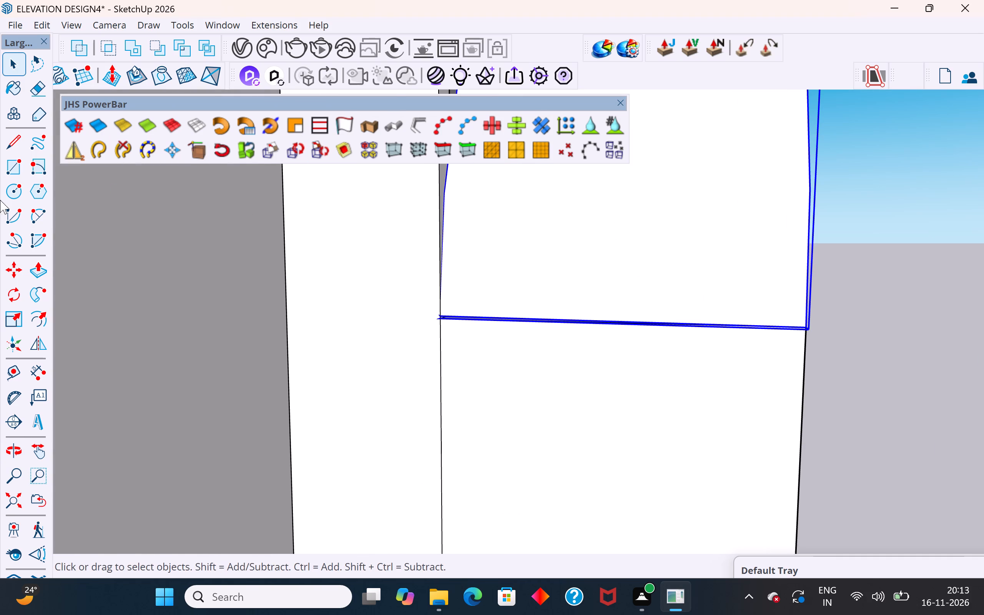
left_click(10, 291)
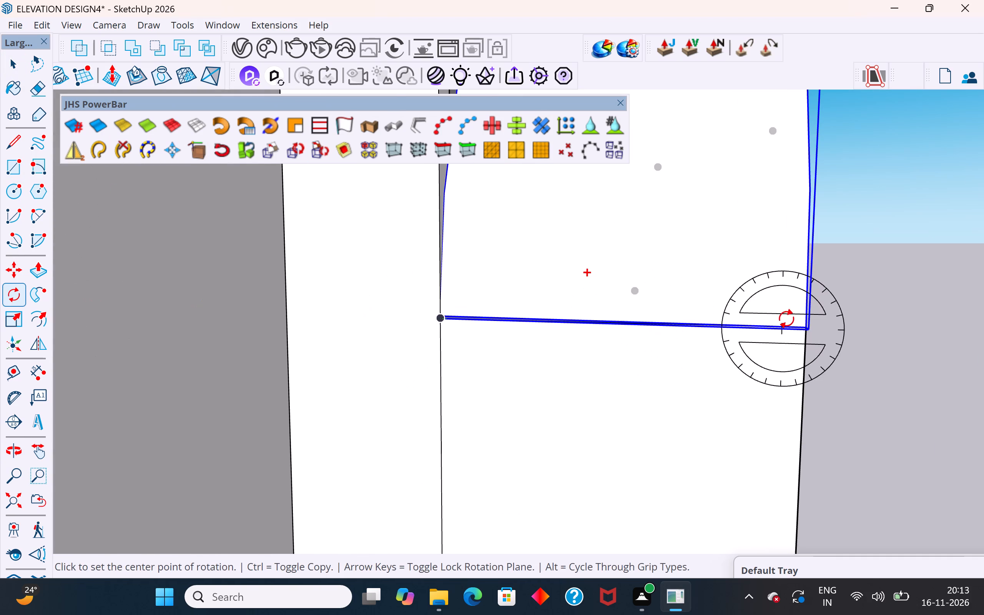
left_click(804, 325)
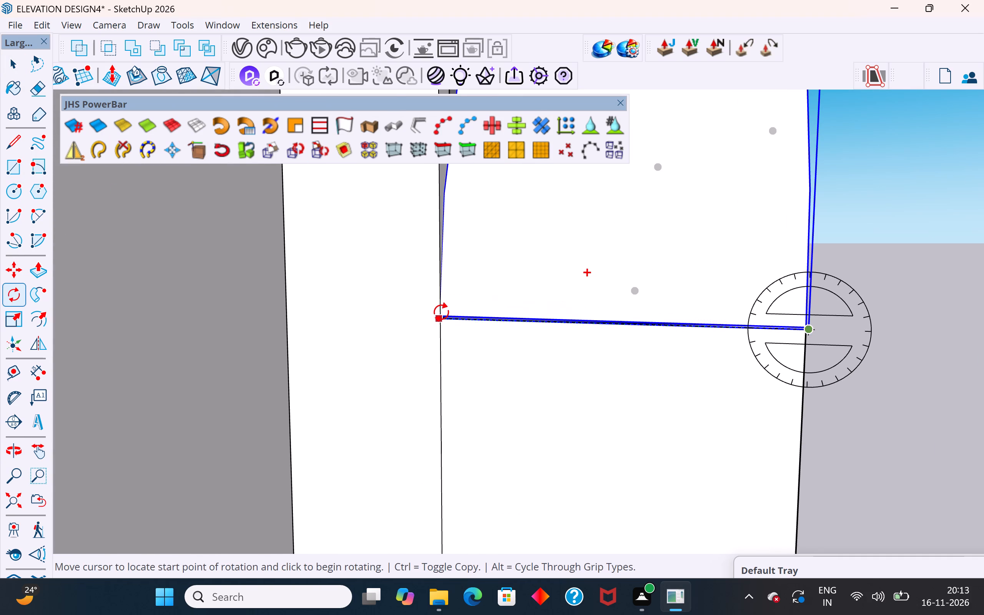
scroll(441, 312, "up", 9)
left_click(444, 326)
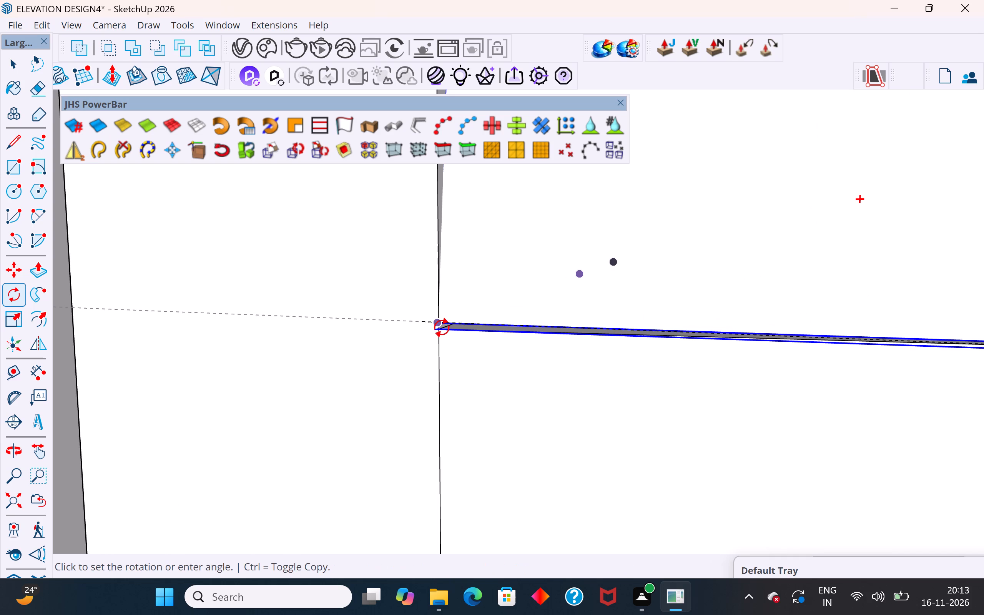
left_click(442, 332)
scroll(442, 359, "down", 10)
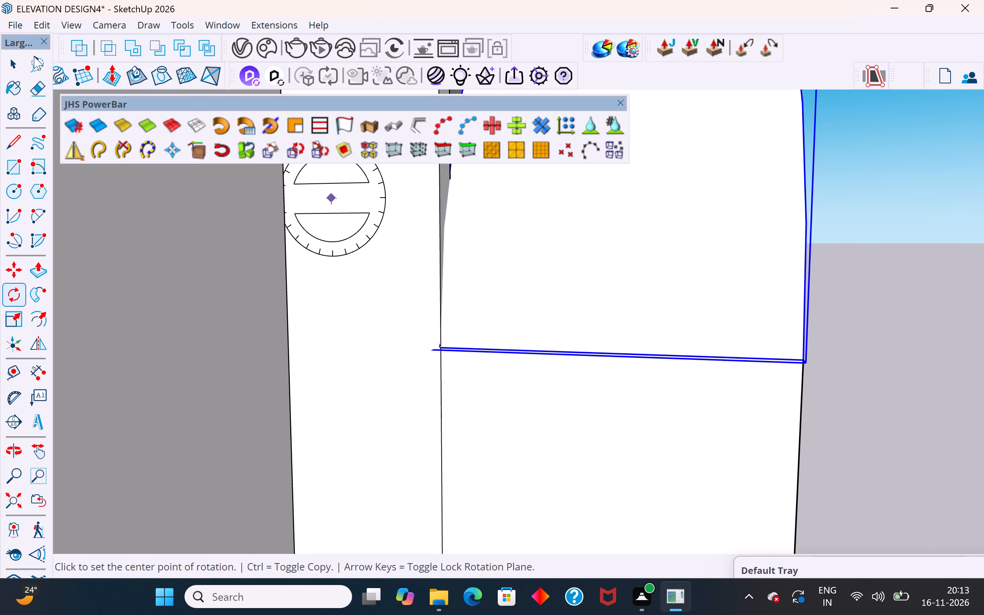
left_click(16, 63)
scroll(566, 376, "down", 11)
left_click(831, 365)
Examine the joint between the arch surround's lower end and the bay's outer side wall.
middle_click_drag(823, 366, 656, 371)
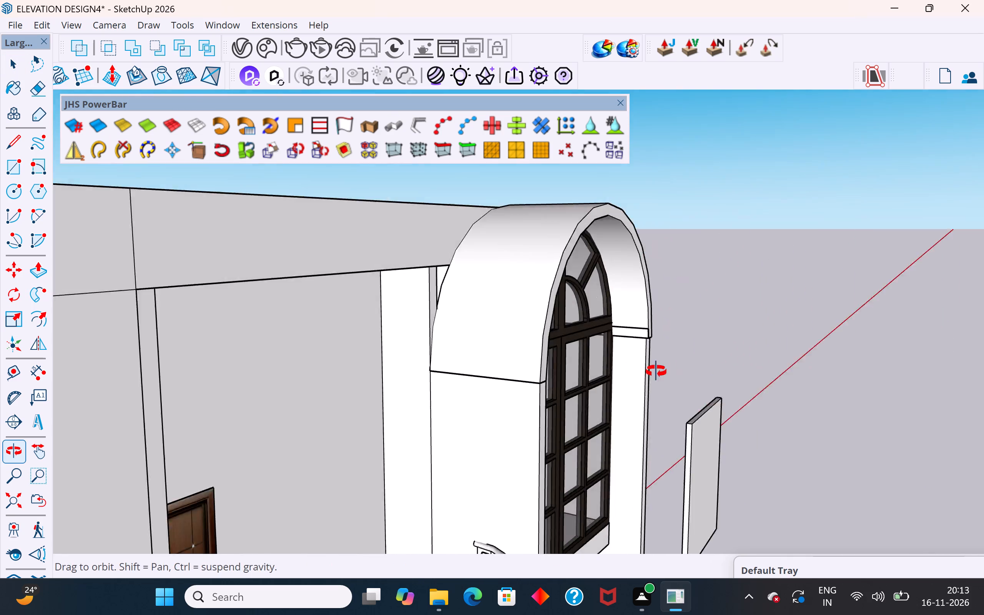
middle_click_drag(656, 371, 448, 392)
scroll(477, 372, "up", 5)
middle_click_drag(565, 356, 349, 407)
scroll(376, 380, "up", 4)
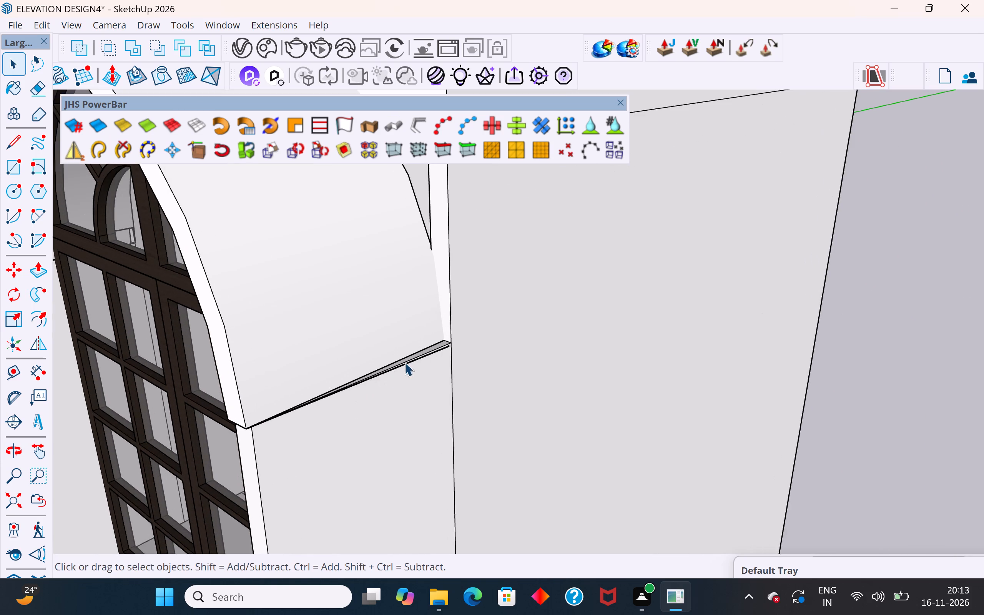
scroll(428, 339, "up", 9)
middle_click_drag(459, 357, 455, 201)
scroll(453, 332, "up", 4)
middle_click_drag(476, 313, 371, 436)
scroll(461, 385, "up", 1)
middle_click_drag(473, 319, 488, 368)
scroll(450, 387, "up", 3)
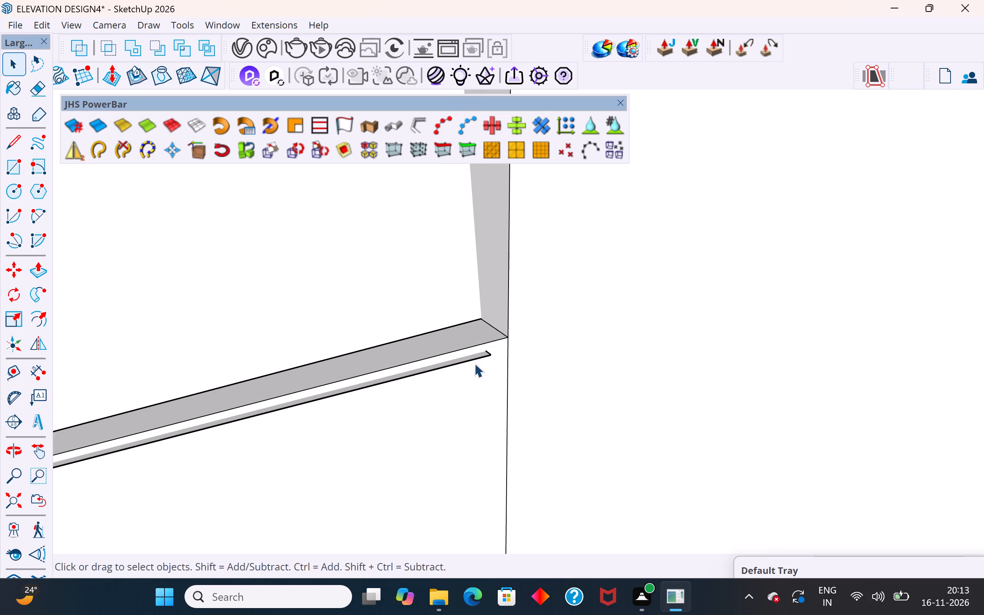
scroll(481, 351, "up", 2)
middle_click_drag(479, 341, 545, 433)
scroll(545, 433, "up", 1)
scroll(482, 389, "up", 2)
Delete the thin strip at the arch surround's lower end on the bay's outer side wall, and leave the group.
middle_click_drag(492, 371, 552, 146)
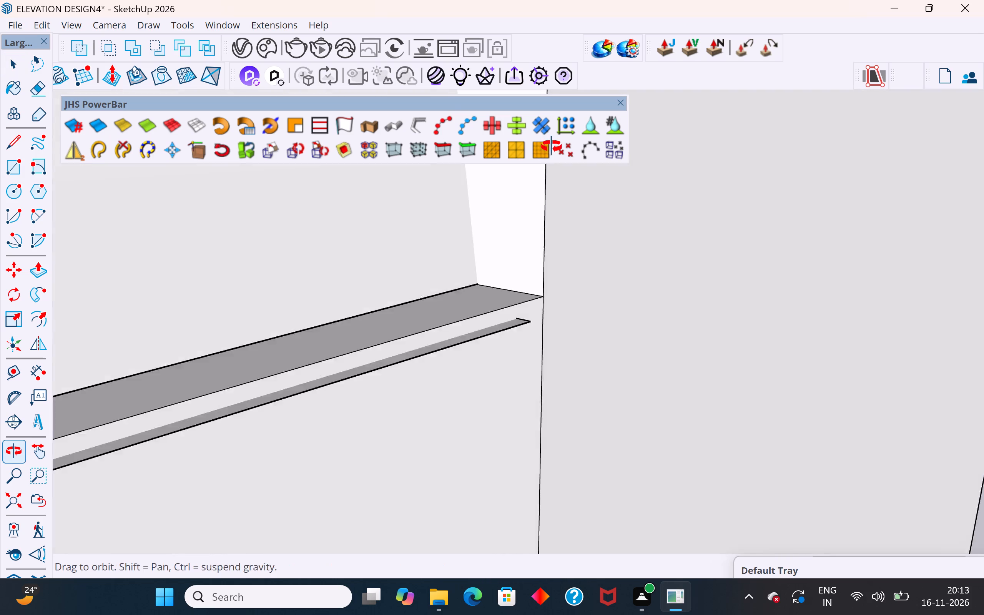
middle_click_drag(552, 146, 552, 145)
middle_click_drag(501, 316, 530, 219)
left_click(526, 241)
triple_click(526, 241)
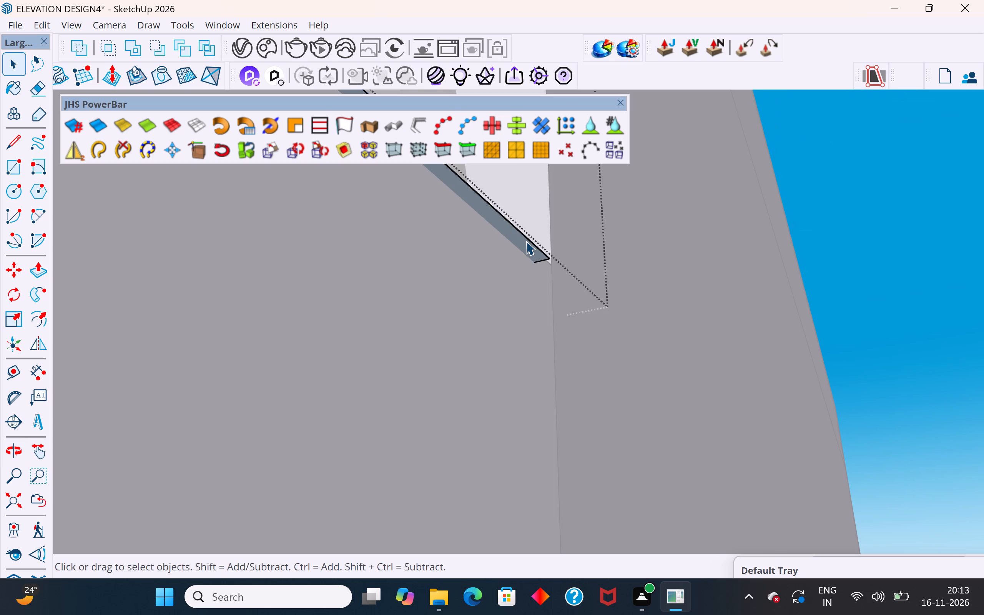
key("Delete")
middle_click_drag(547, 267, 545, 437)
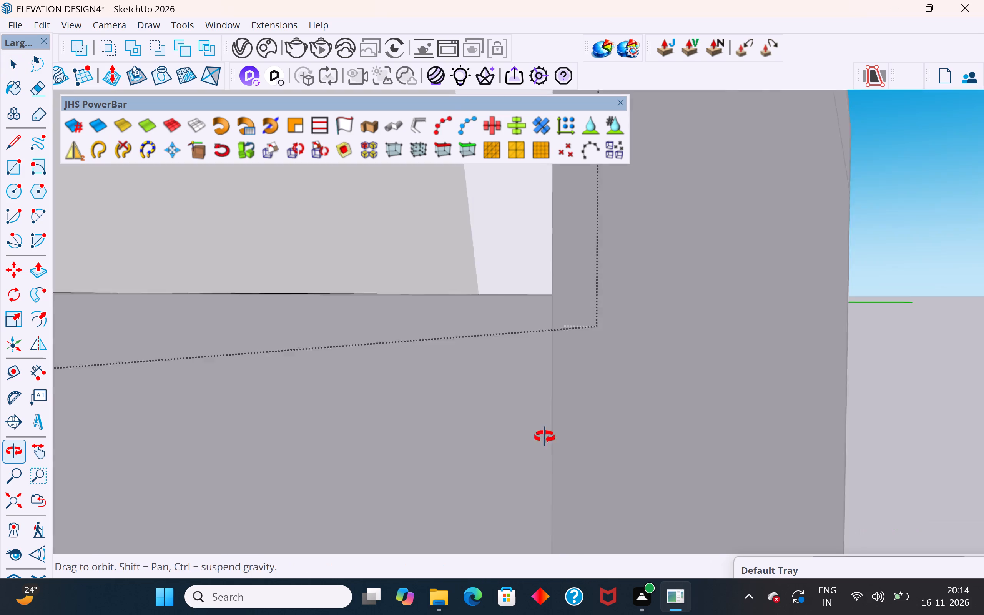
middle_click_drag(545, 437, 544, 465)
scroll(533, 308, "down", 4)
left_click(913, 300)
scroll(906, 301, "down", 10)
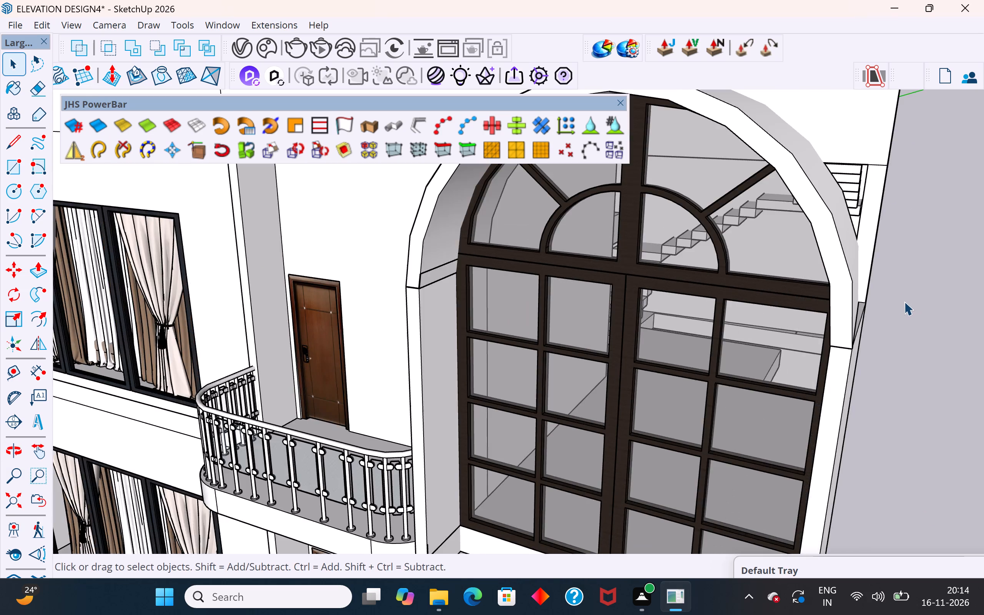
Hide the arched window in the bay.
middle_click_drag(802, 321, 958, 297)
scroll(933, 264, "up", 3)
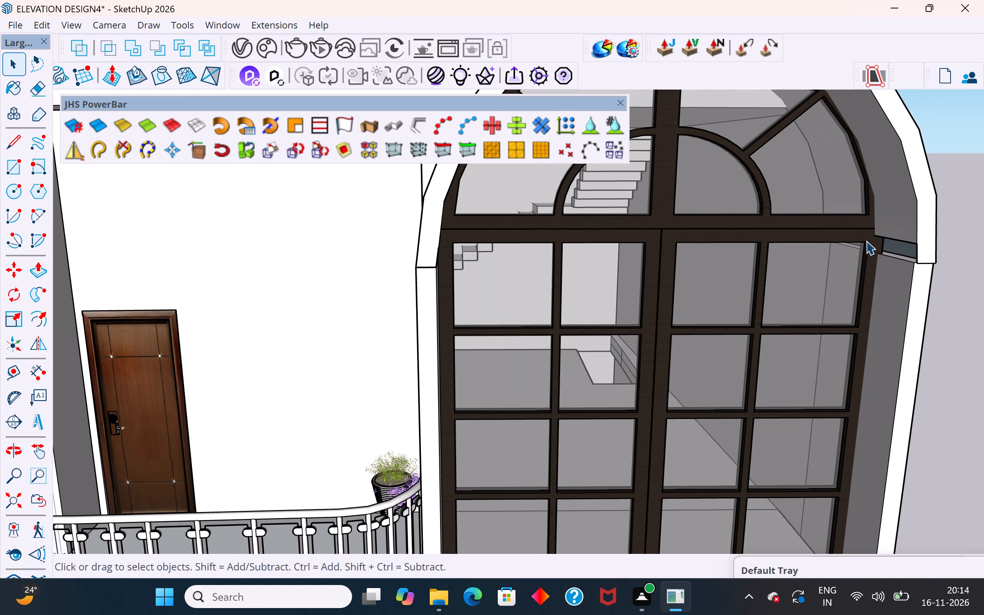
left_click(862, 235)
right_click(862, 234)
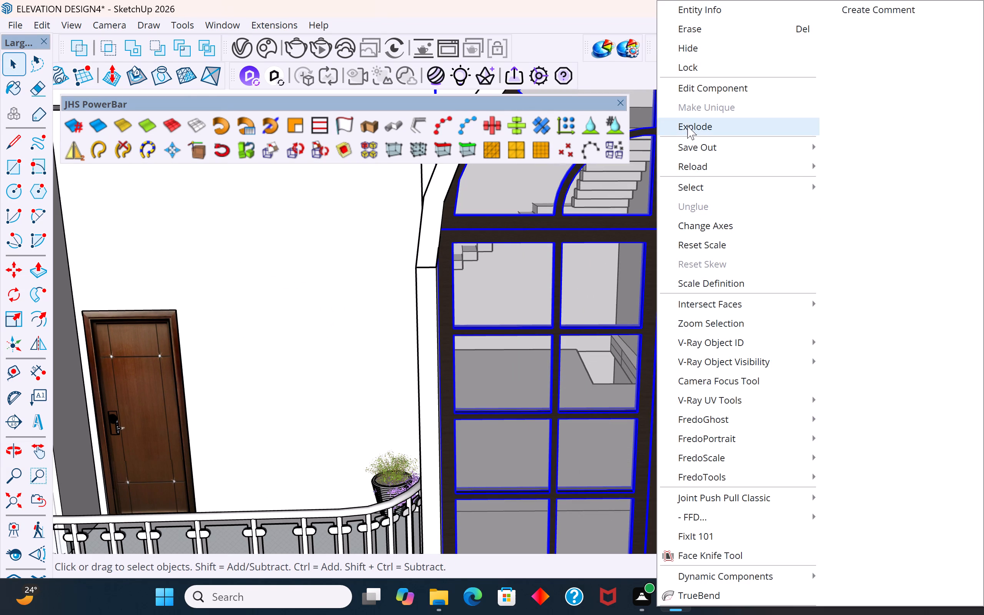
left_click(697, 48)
Examine the arch surround's outer lower end from inside the bay, from below and from above.
scroll(644, 266, "down", 3)
middle_click_drag(885, 249, 893, 228)
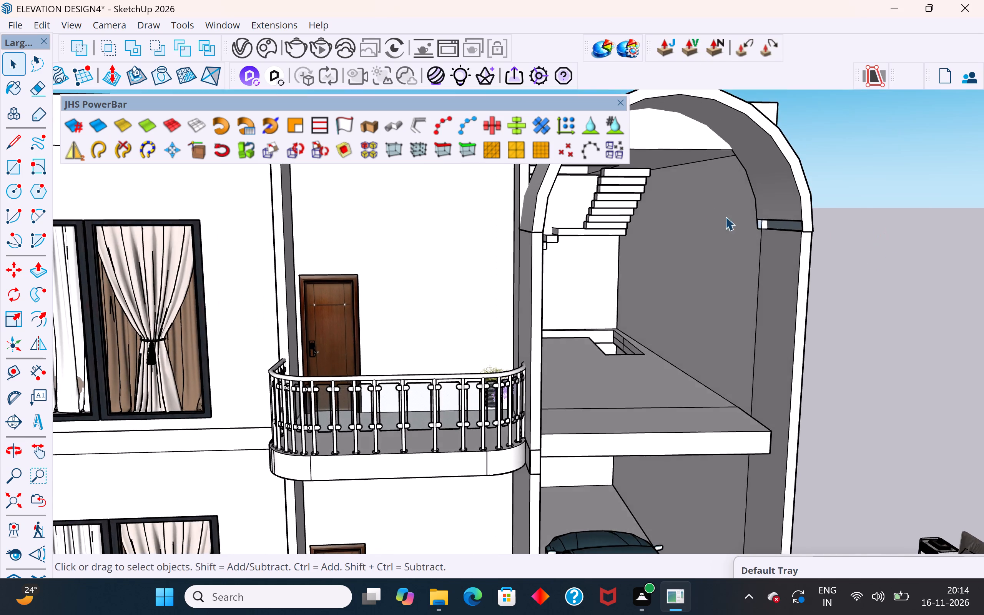
scroll(710, 208, "up", 5)
middle_click_drag(873, 203, 888, 135)
scroll(789, 271, "down", 3)
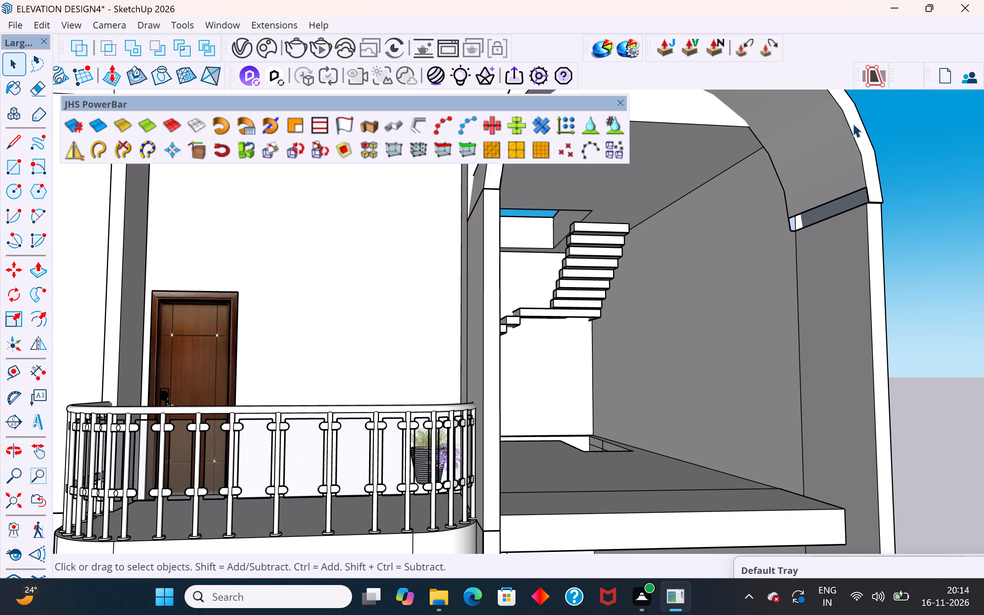
scroll(645, 398, "down", 5)
middle_click_drag(749, 220, 614, 336)
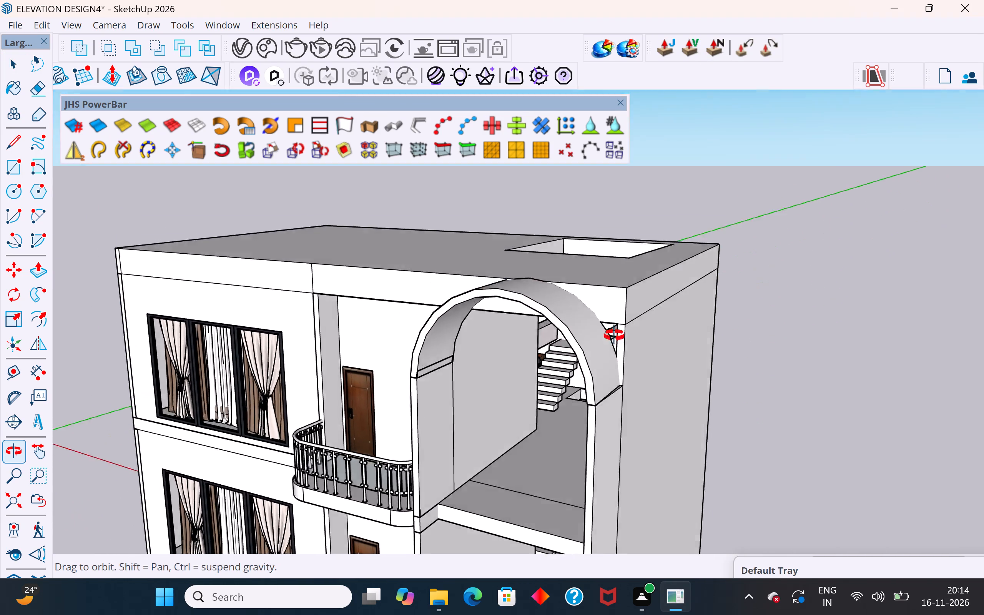
middle_click_drag(614, 336, 848, 333)
scroll(692, 344, "up", 12)
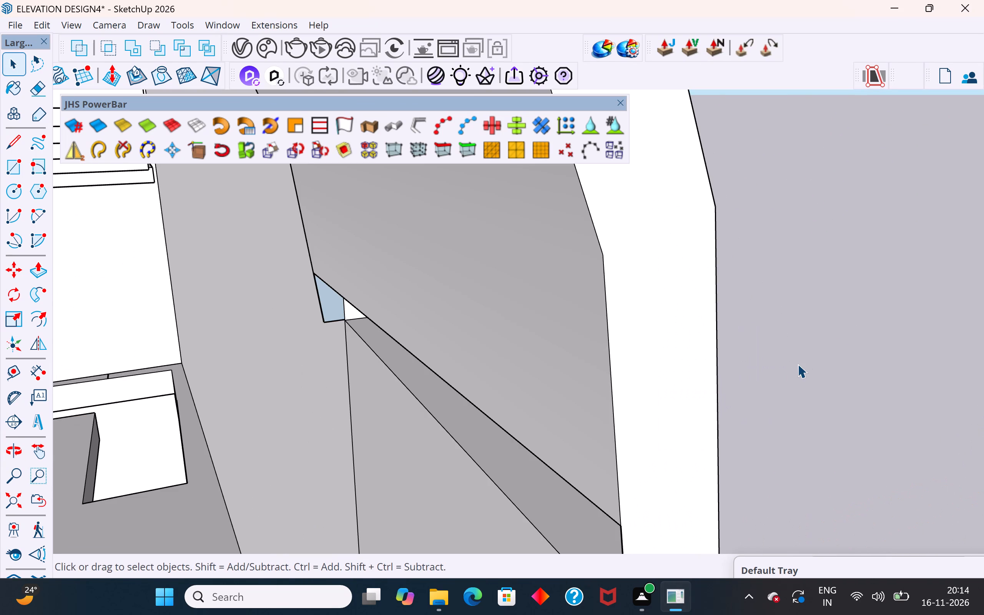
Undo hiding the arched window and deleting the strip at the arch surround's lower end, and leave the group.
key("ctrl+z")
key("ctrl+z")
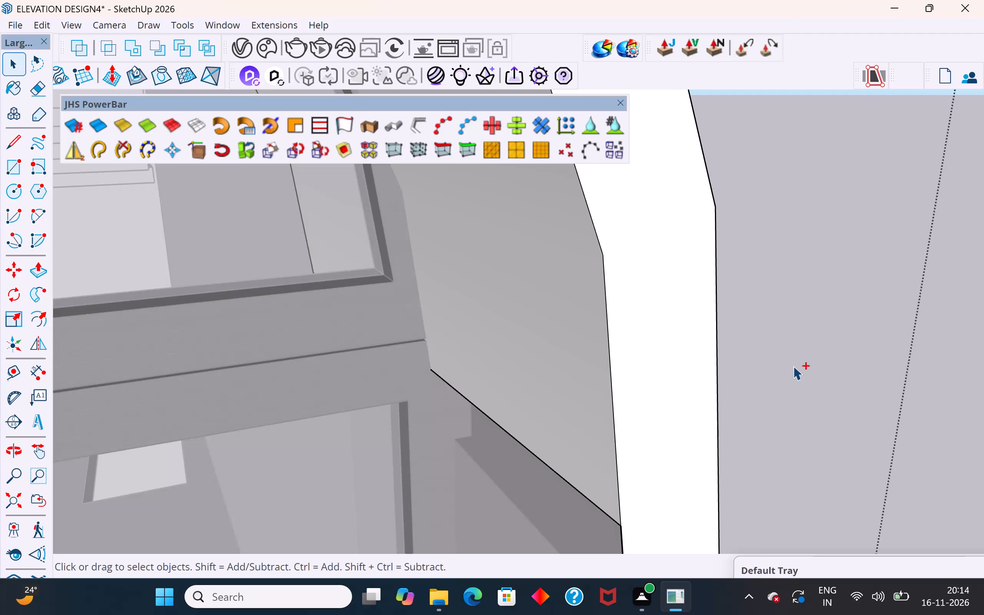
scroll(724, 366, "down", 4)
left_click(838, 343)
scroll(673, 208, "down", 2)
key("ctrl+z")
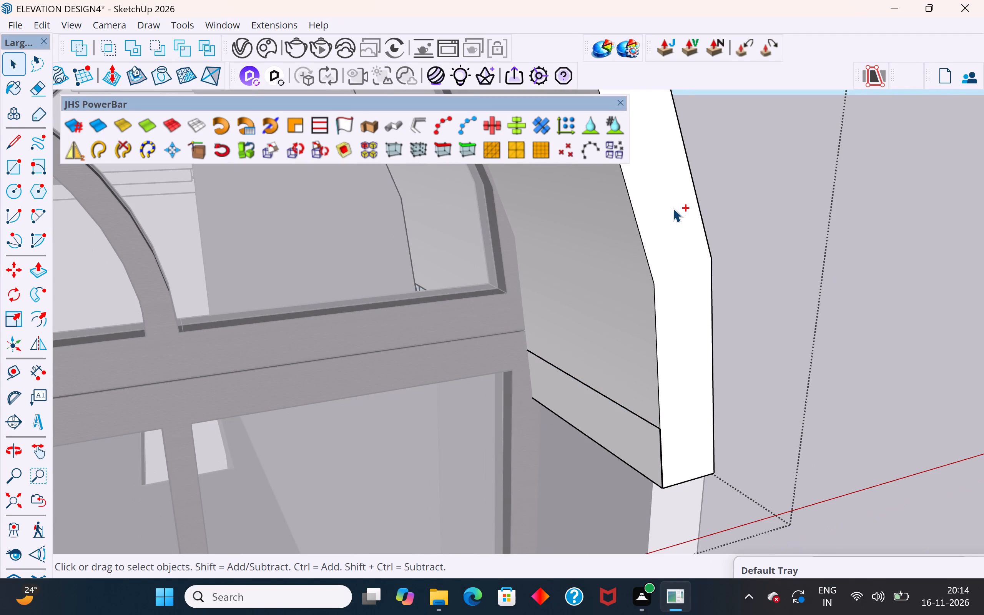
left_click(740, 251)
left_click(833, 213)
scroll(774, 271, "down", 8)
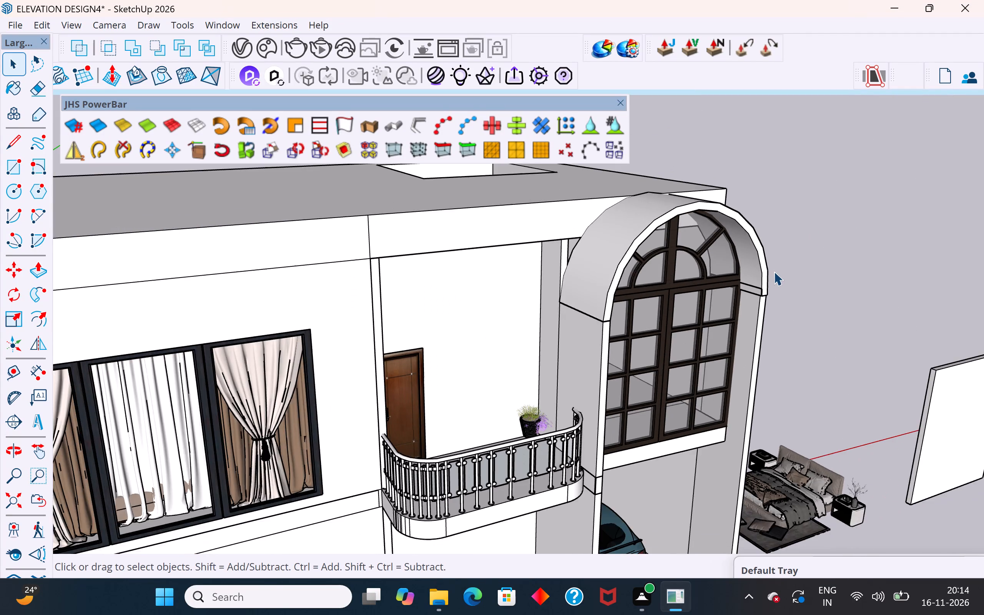
Scale the arched window in the bay slightly narrower from its side facing the bay's outer side wall.
middle_click_drag(726, 374, 655, 369)
left_click(664, 391)
key("s")
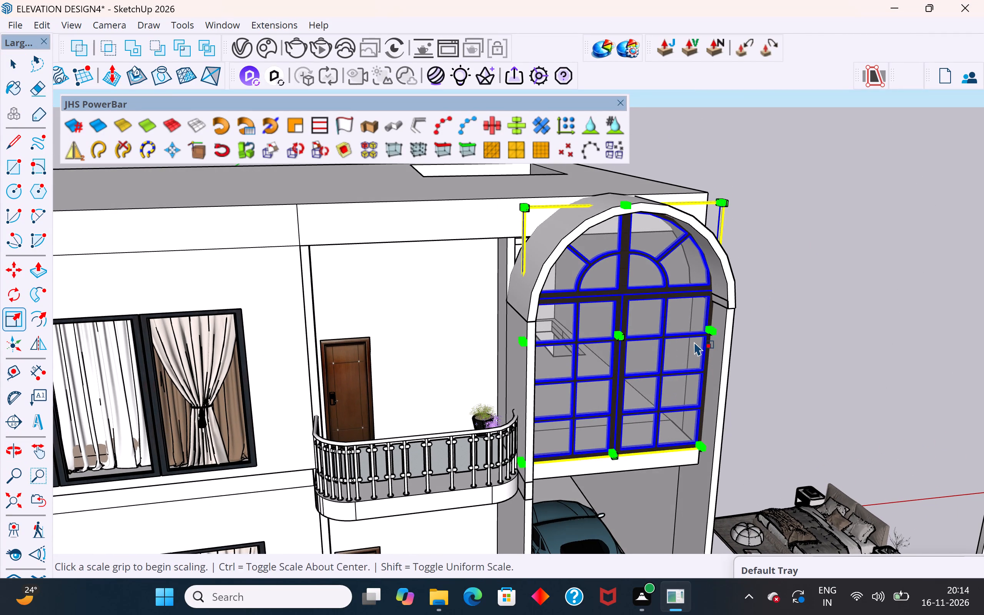
scroll(695, 341, "up", 14)
middle_click_drag(725, 318, 672, 329)
scroll(688, 341, "up", 4)
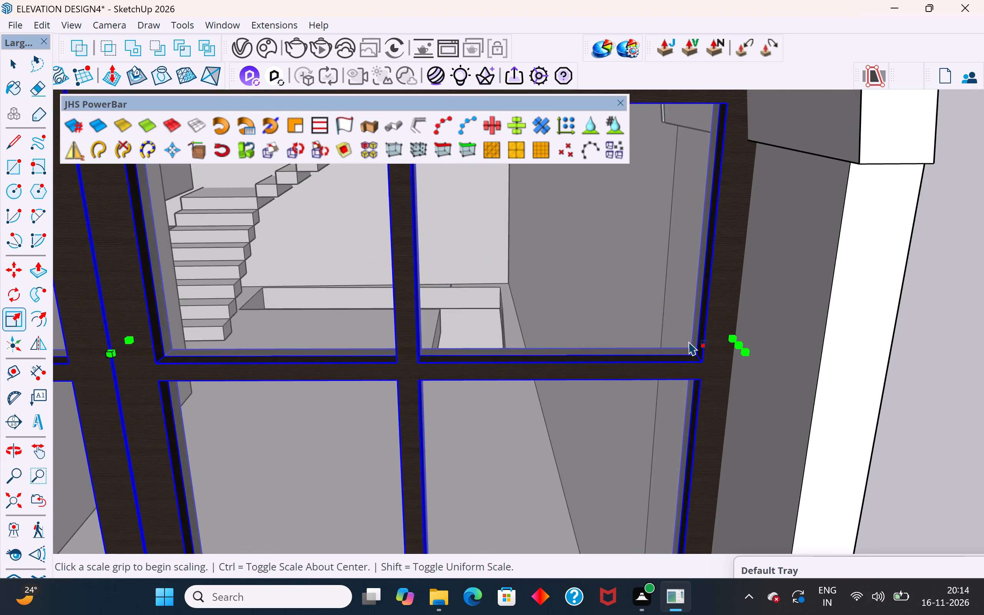
scroll(688, 341, "up", 5)
left_click(754, 350)
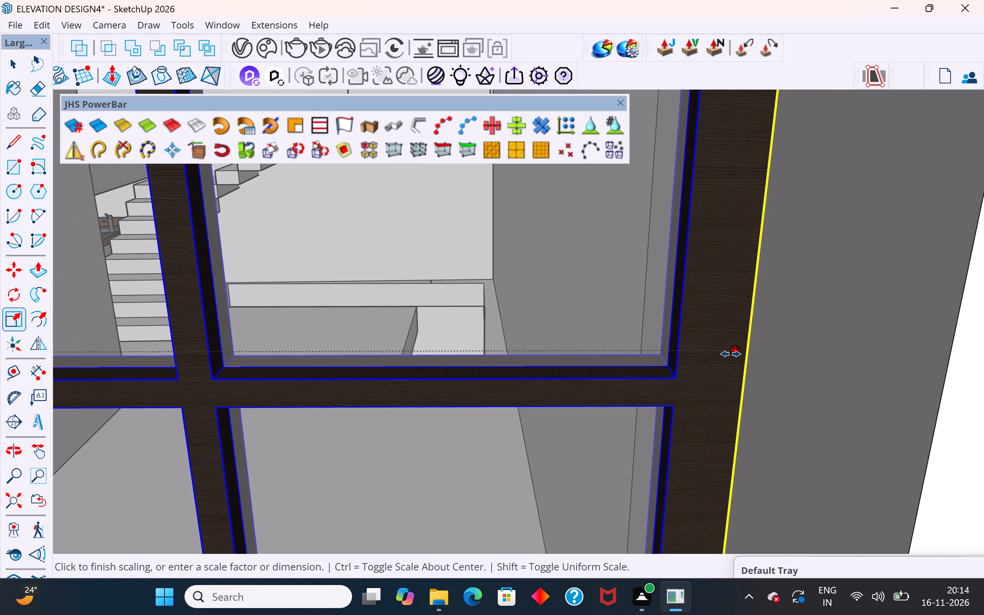
left_click(732, 357)
scroll(732, 357, "down", 12)
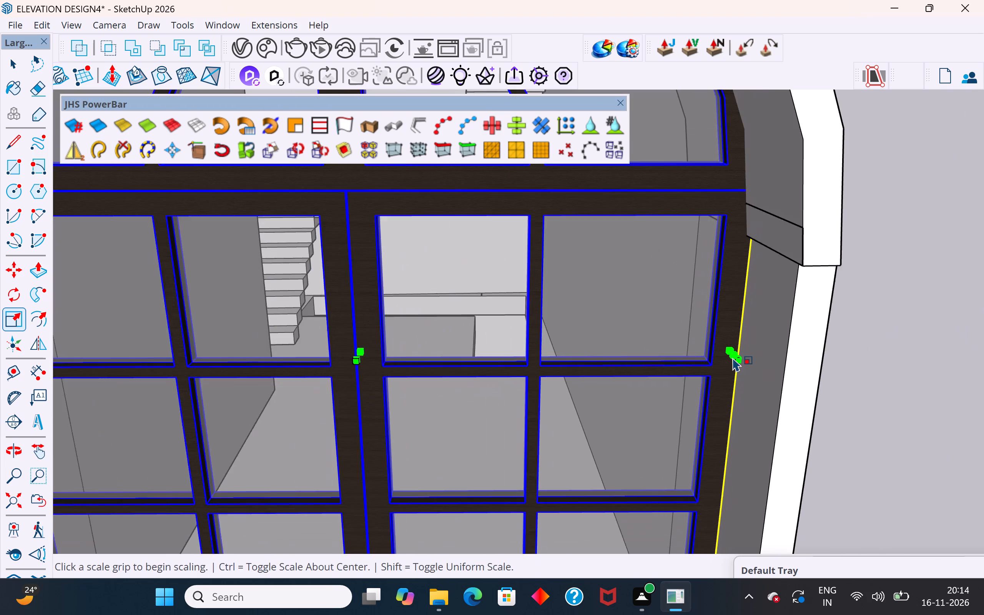
scroll(732, 357, "down", 11)
left_click(20, 61)
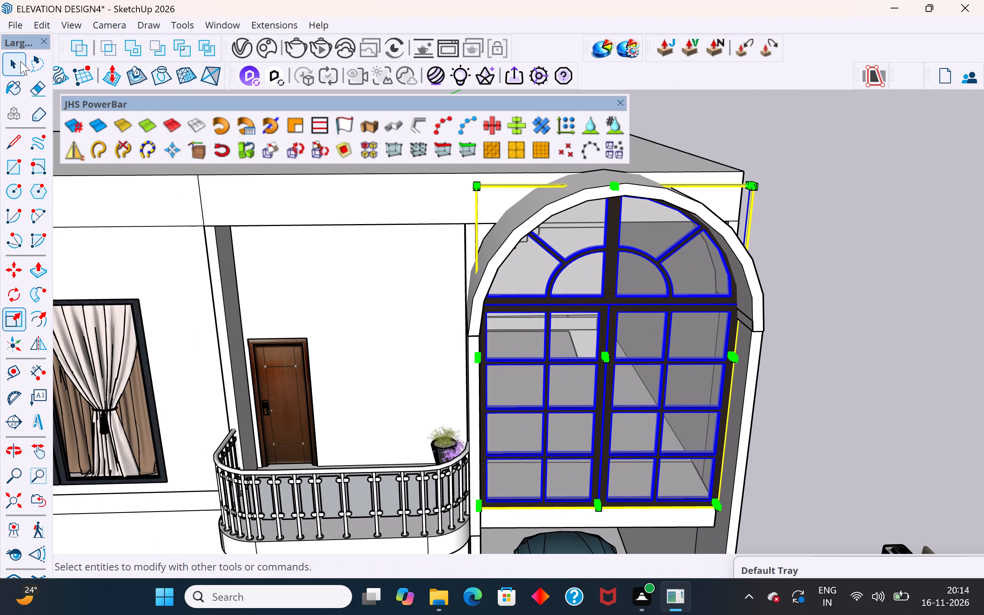
left_click(763, 147)
Scale the arched window slightly narrower from its balcony side, at the bay's inner side wall.
scroll(632, 264, "down", 5)
middle_click_drag(619, 330, 508, 289)
scroll(472, 345, "up", 3)
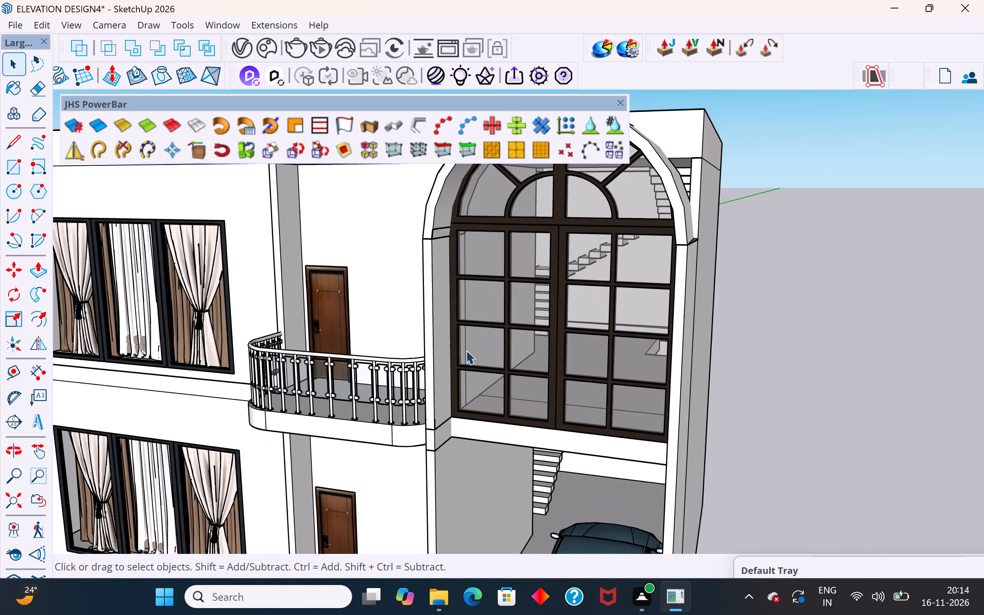
scroll(466, 350, "up", 6)
left_click(458, 305)
scroll(457, 301, "up", 4)
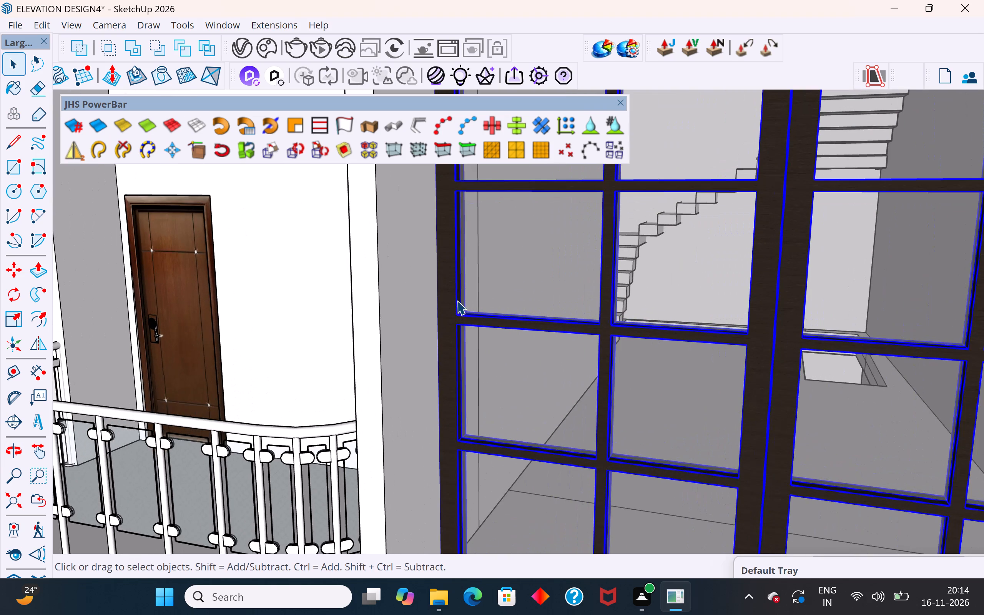
left_click(454, 296)
left_click(449, 319)
key("s")
scroll(492, 375, "down", 6)
middle_click_drag(486, 301, 508, 331)
scroll(474, 283, "up", 9)
scroll(493, 323, "up", 4)
middle_click_drag(490, 298, 495, 326)
scroll(496, 326, "up", 4)
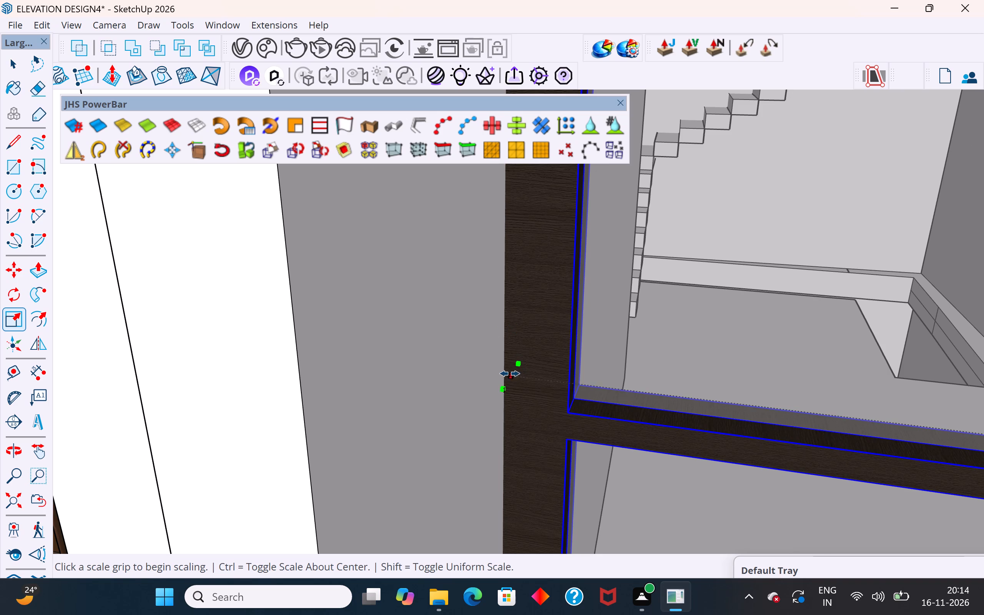
left_click(513, 376)
left_click(532, 372)
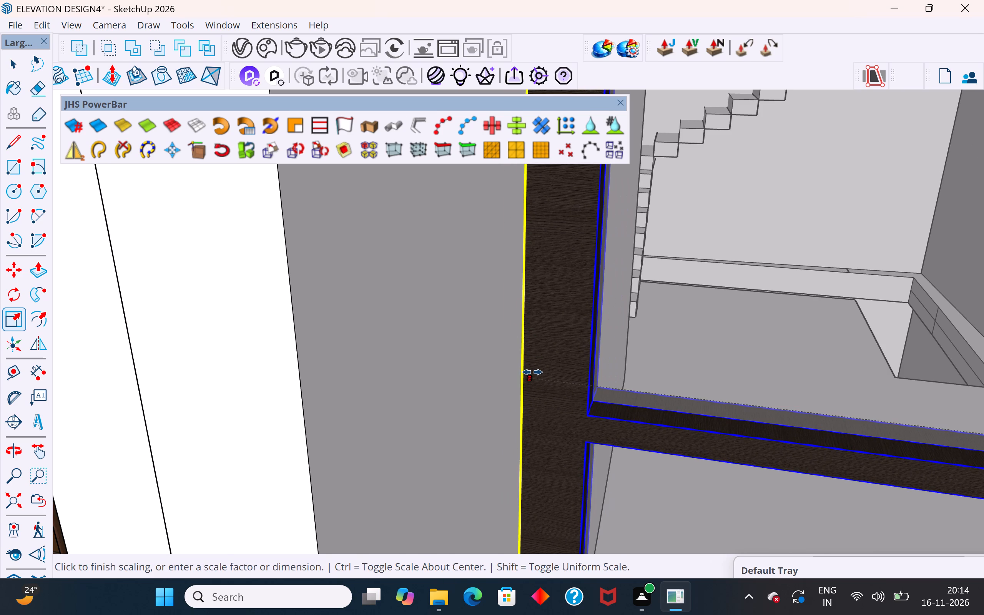
scroll(539, 391, "down", 17)
middle_click_drag(539, 391, 529, 355)
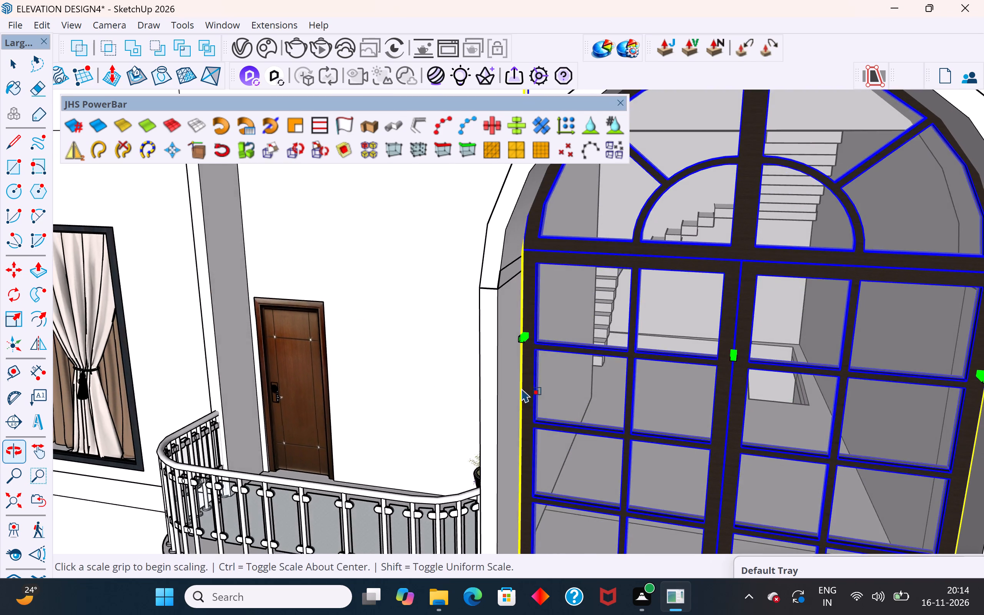
scroll(517, 423, "down", 6)
key("Escape")
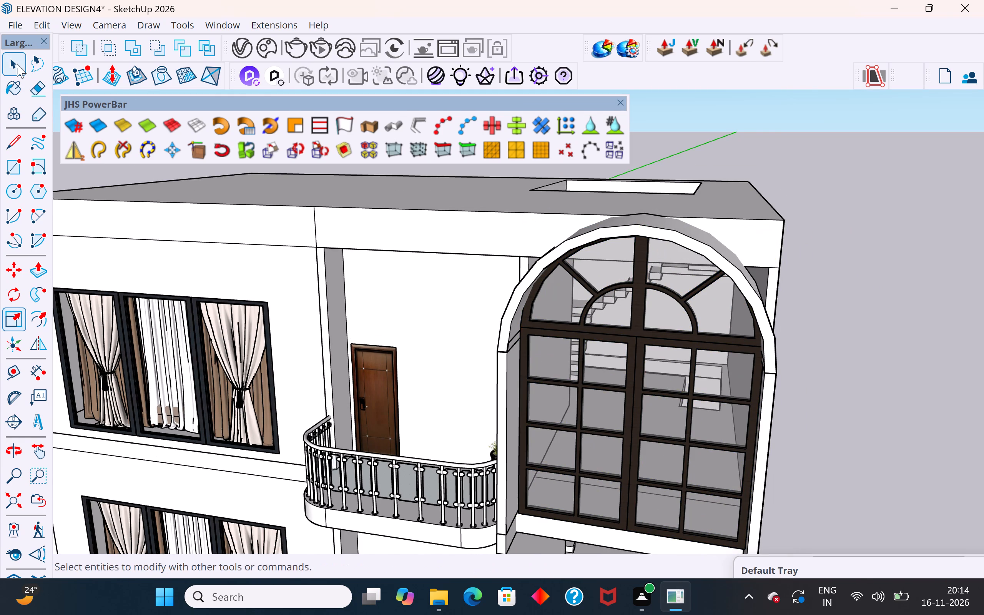
left_click(17, 64)
left_click(723, 153)
Move the arch surround by its outer lower front corner onto the top front corner of the bay's outer side wall.
middle_click_drag(752, 286, 630, 259)
scroll(640, 247, "up", 3)
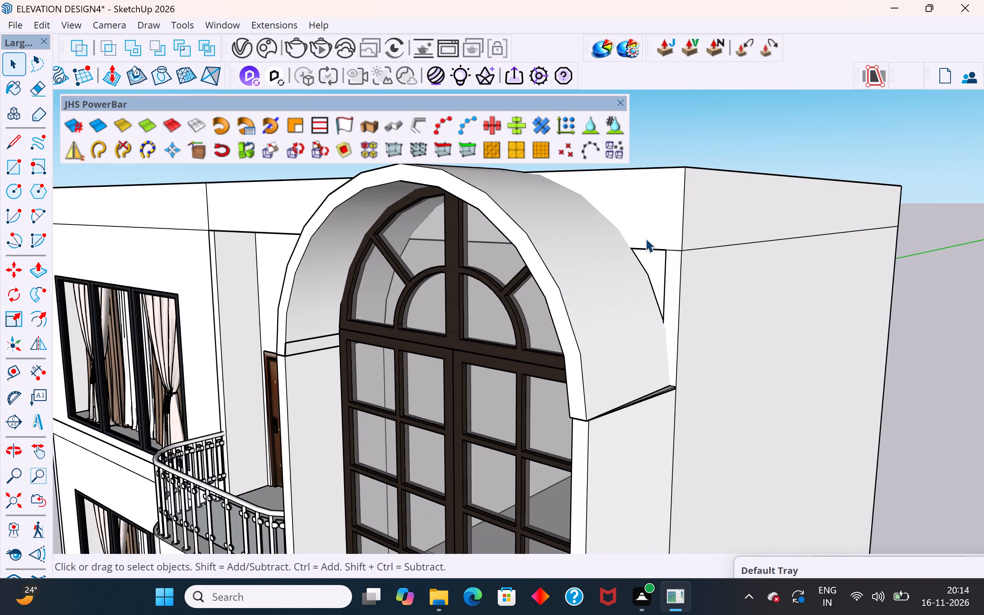
scroll(645, 238, "up", 5)
middle_click_drag(668, 421, 725, 271)
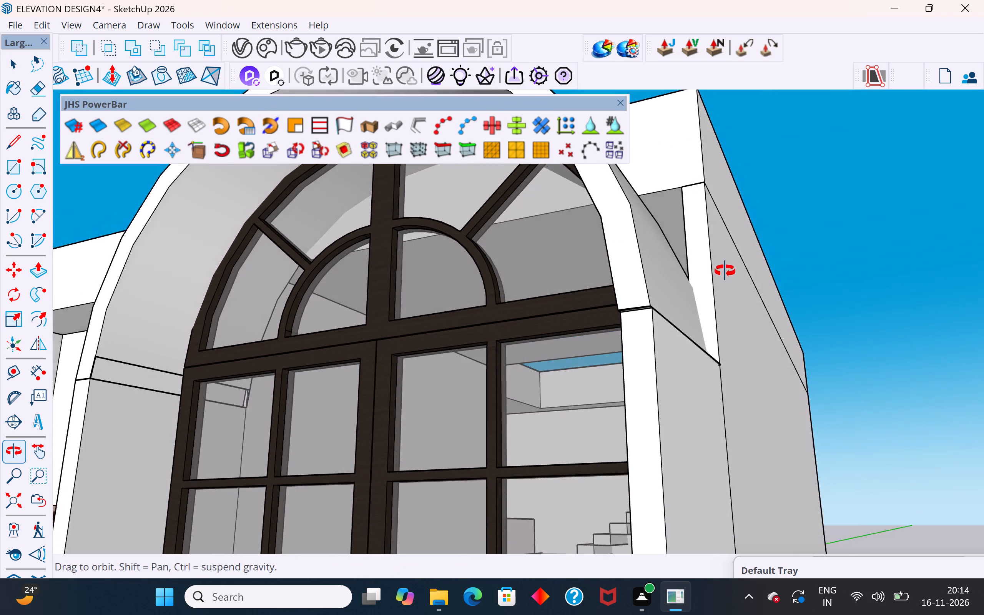
middle_click_drag(725, 271, 689, 223)
scroll(641, 465, "down", 6)
scroll(580, 249, "up", 1)
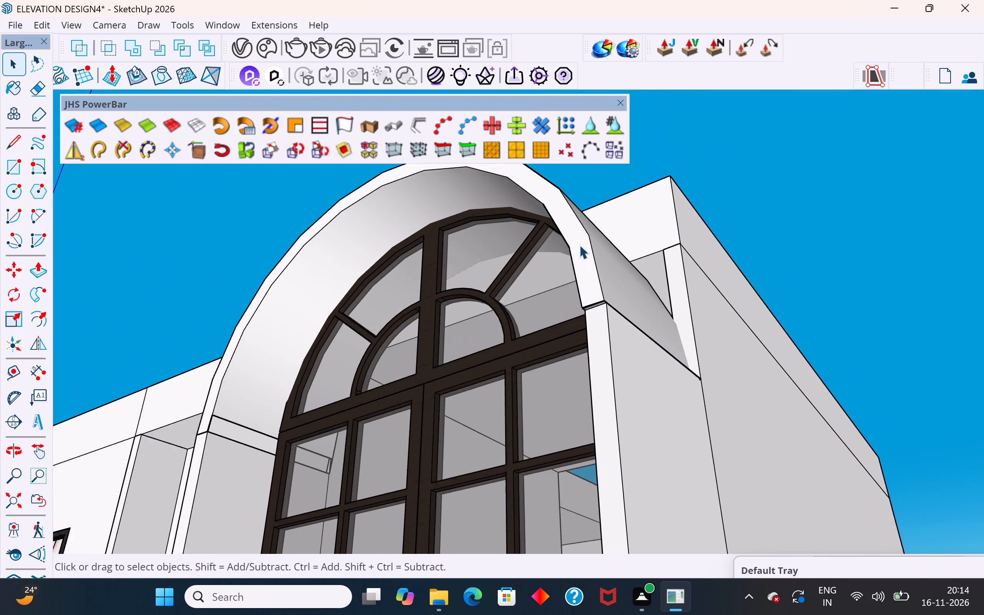
scroll(579, 245, "up", 7)
middle_click_drag(603, 319, 611, 317)
scroll(603, 319, "up", 1)
left_click(611, 296)
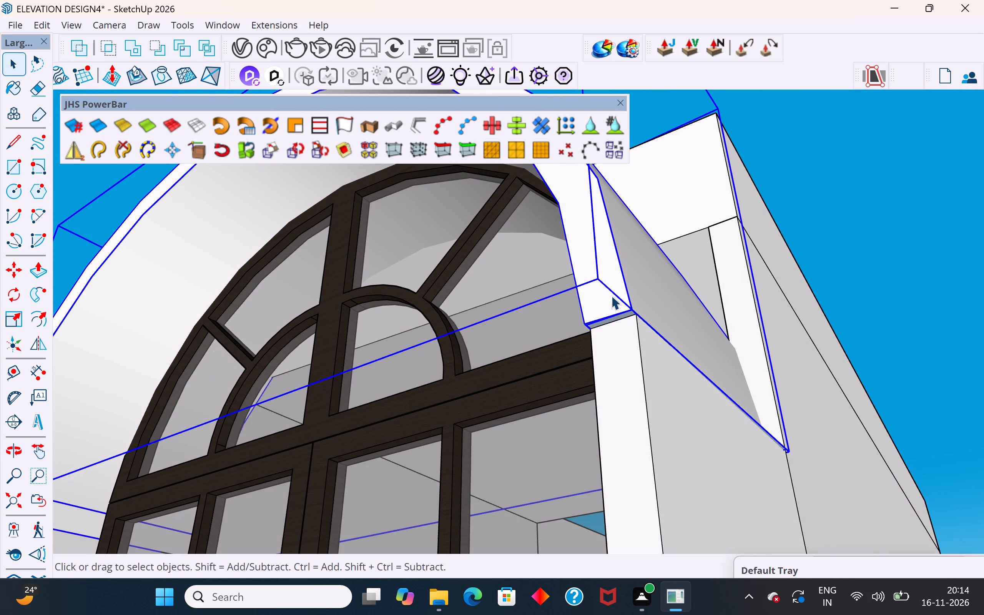
scroll(611, 298, "up", 2)
key("m")
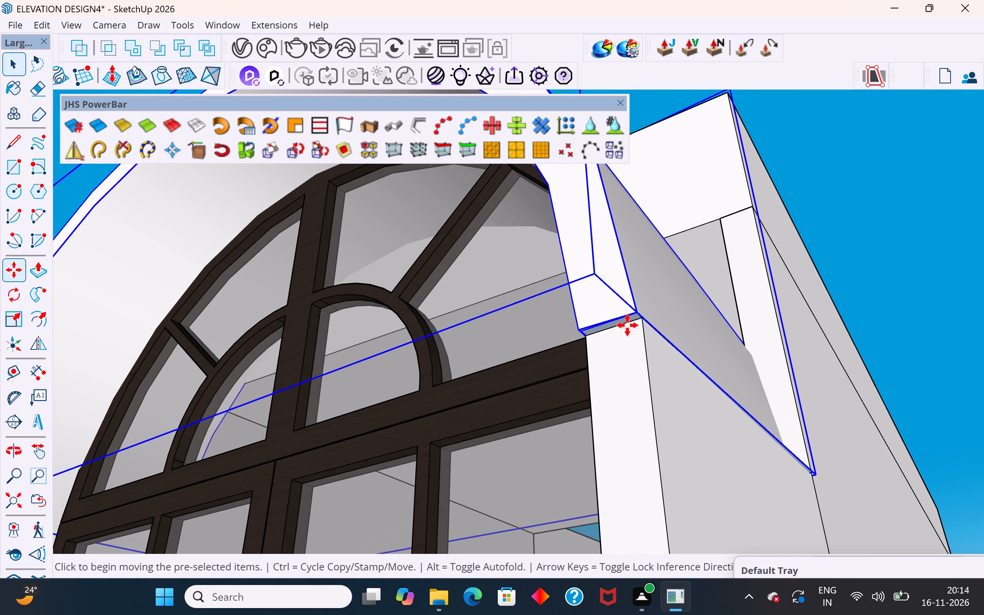
key("space")
key("s")
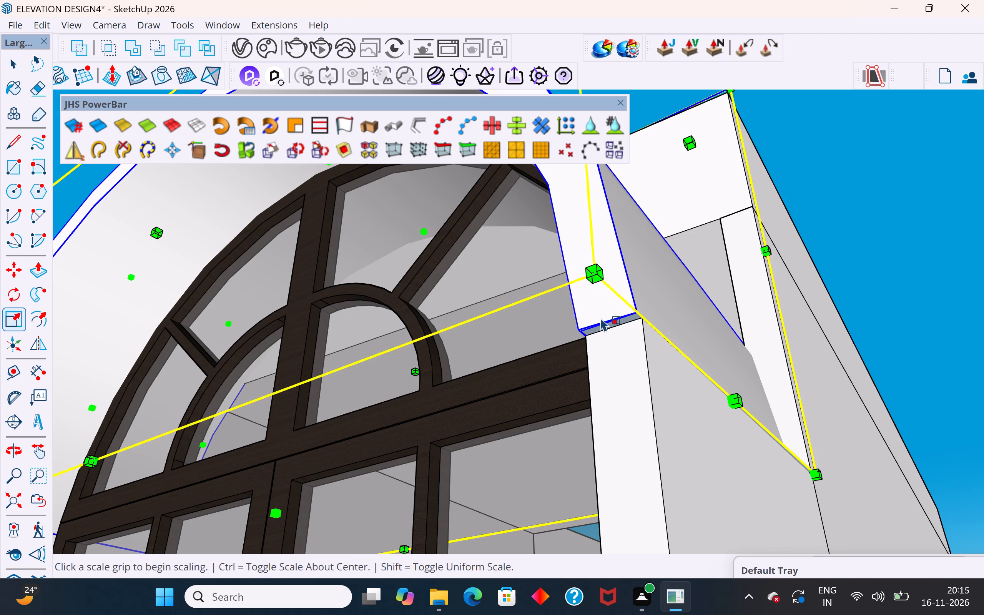
key("m")
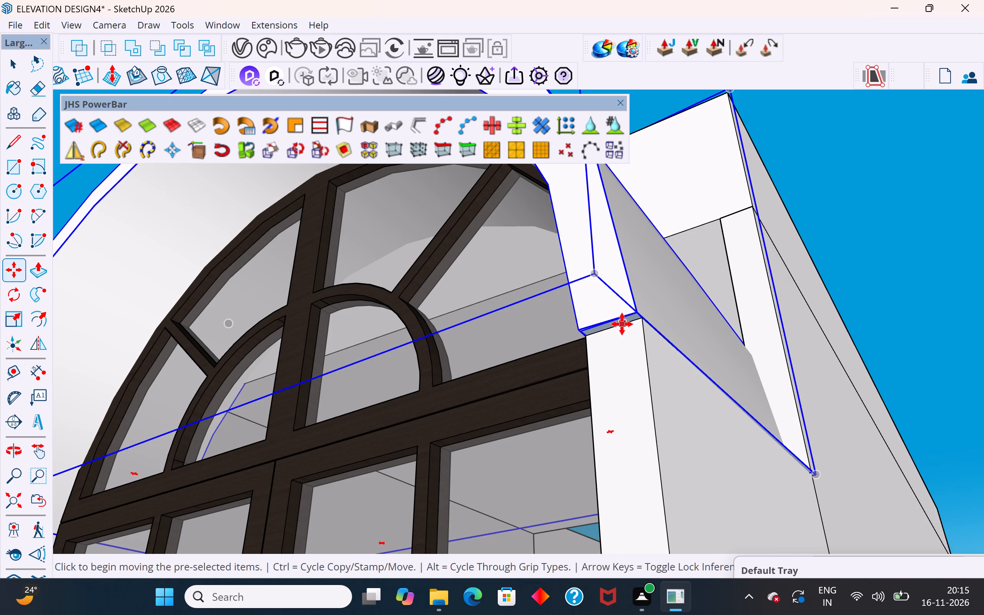
left_click(632, 314)
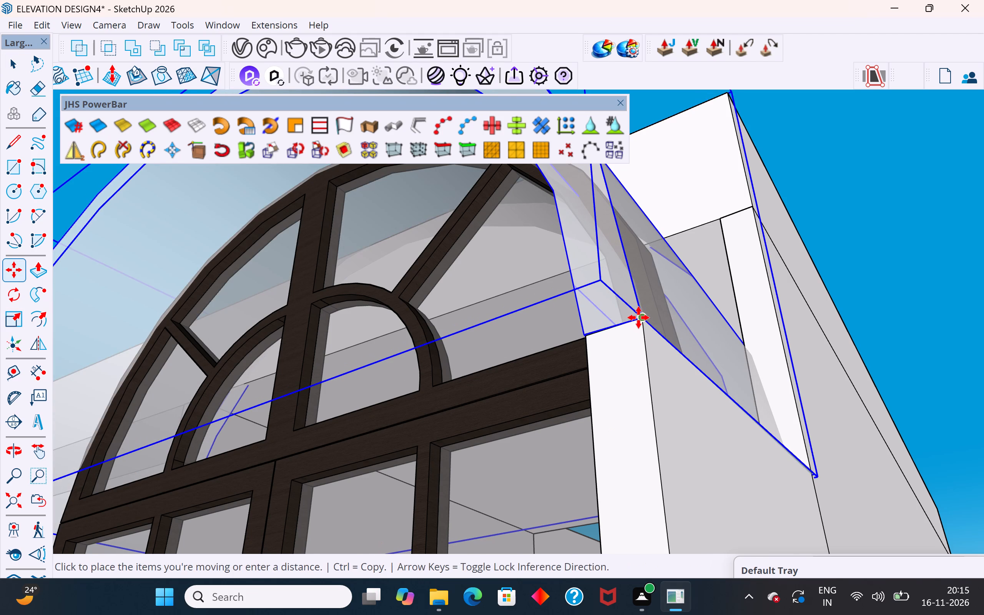
left_click(638, 317)
scroll(664, 349, "down", 8)
middle_click_drag(668, 354, 697, 400)
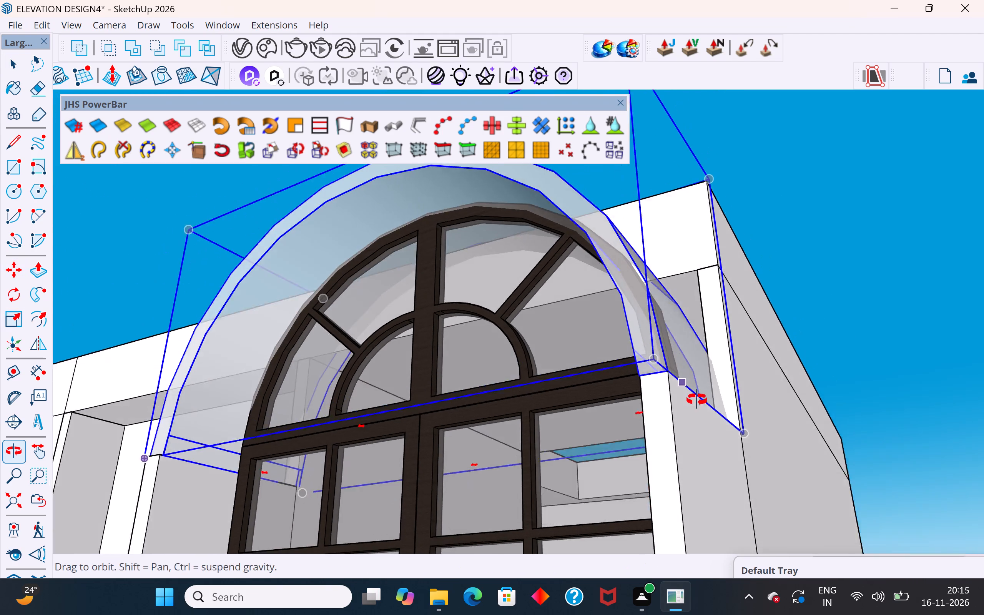
middle_click_drag(697, 400, 767, 536)
middle_click_drag(491, 305, 579, 431)
scroll(698, 292, "down", 4)
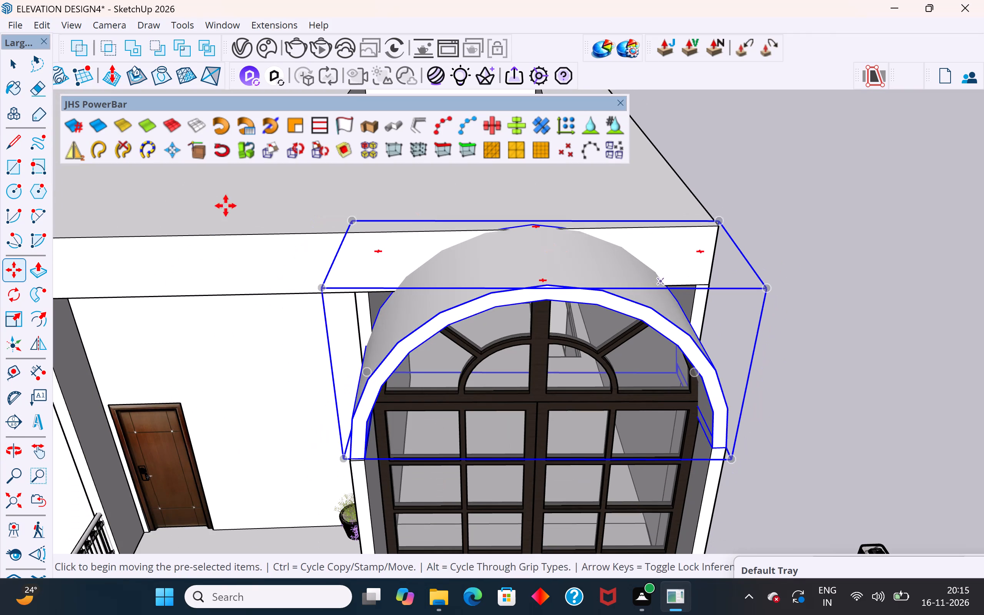
left_click(12, 74)
left_click(793, 219)
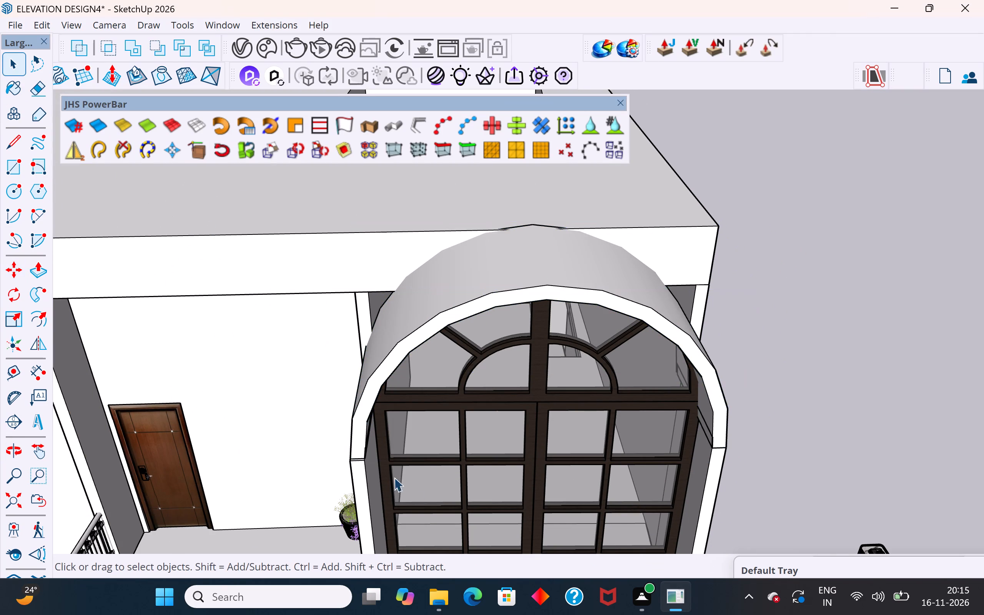
Move the arch surround by its balcony-side lower corner down onto the top front corner of the bay's inner side wall.
scroll(380, 457, "up", 6)
middle_click_drag(351, 457, 377, 501)
scroll(508, 337, "down", 4)
middle_click_drag(495, 385, 520, 454)
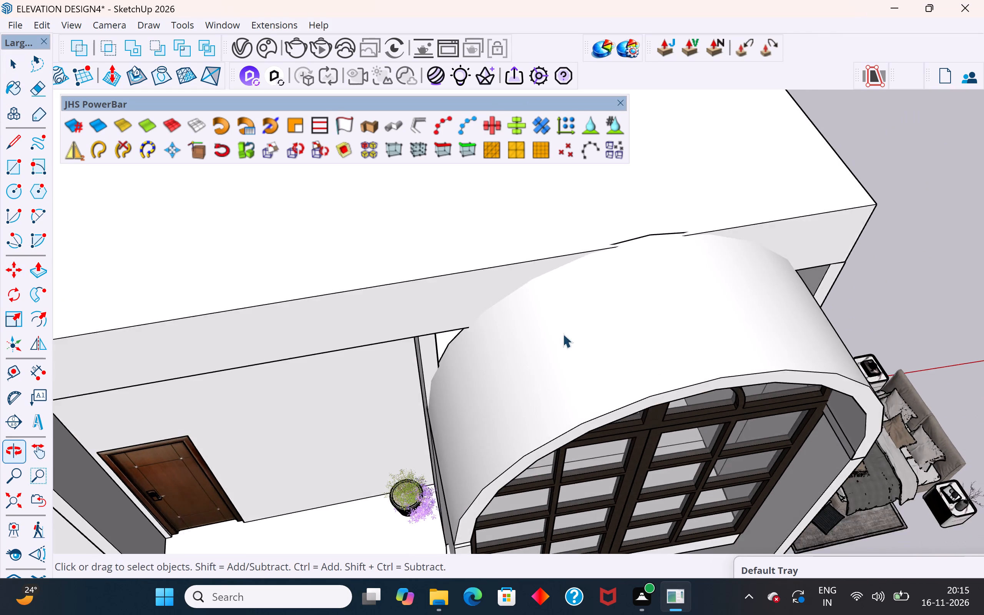
scroll(571, 319, "down", 4)
scroll(537, 307, "down", 5)
scroll(492, 468, "up", 10)
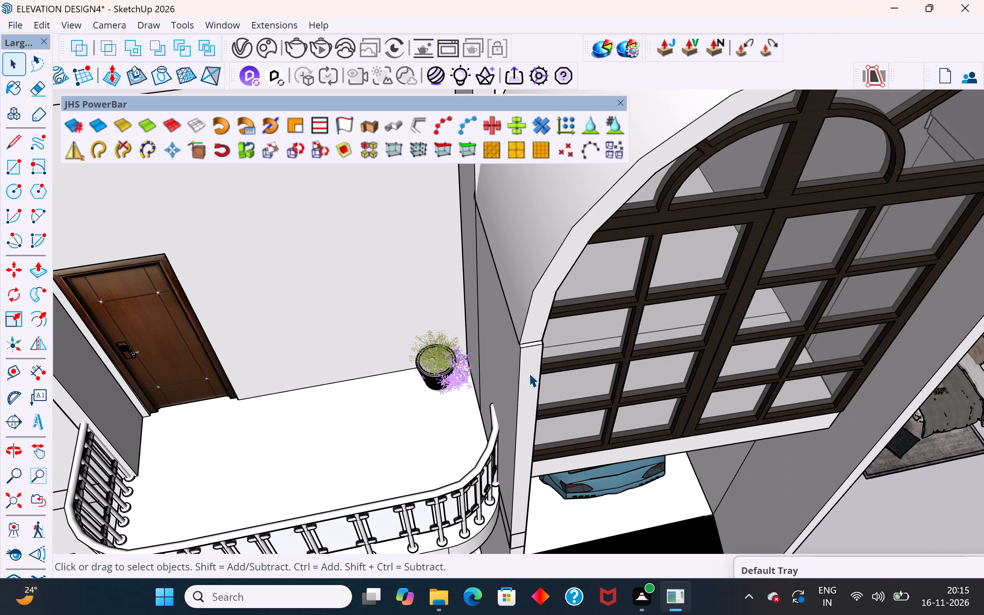
left_click(532, 327)
scroll(532, 327, "up", 9)
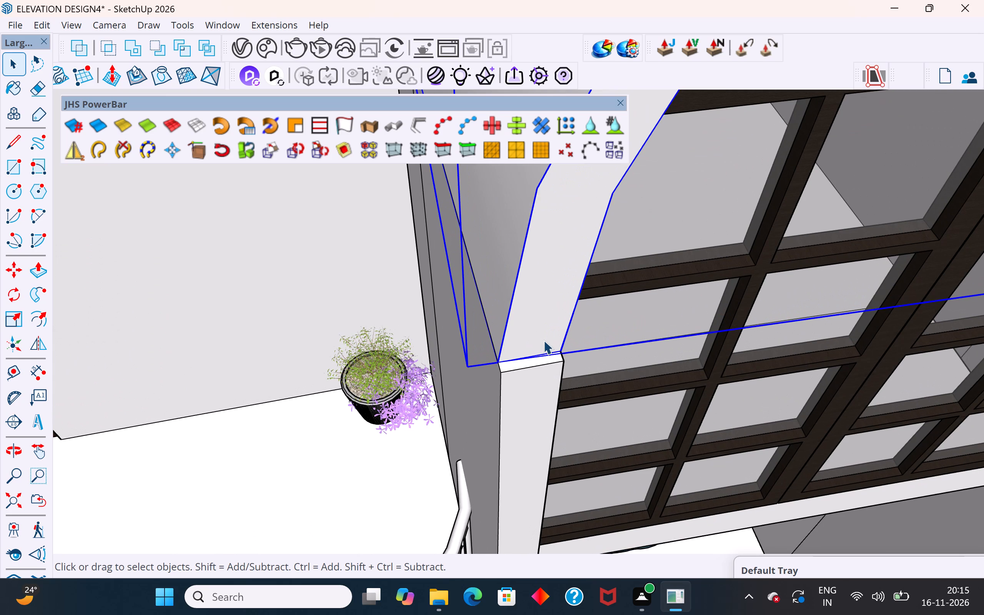
key("m")
left_click(500, 361)
left_click(501, 368)
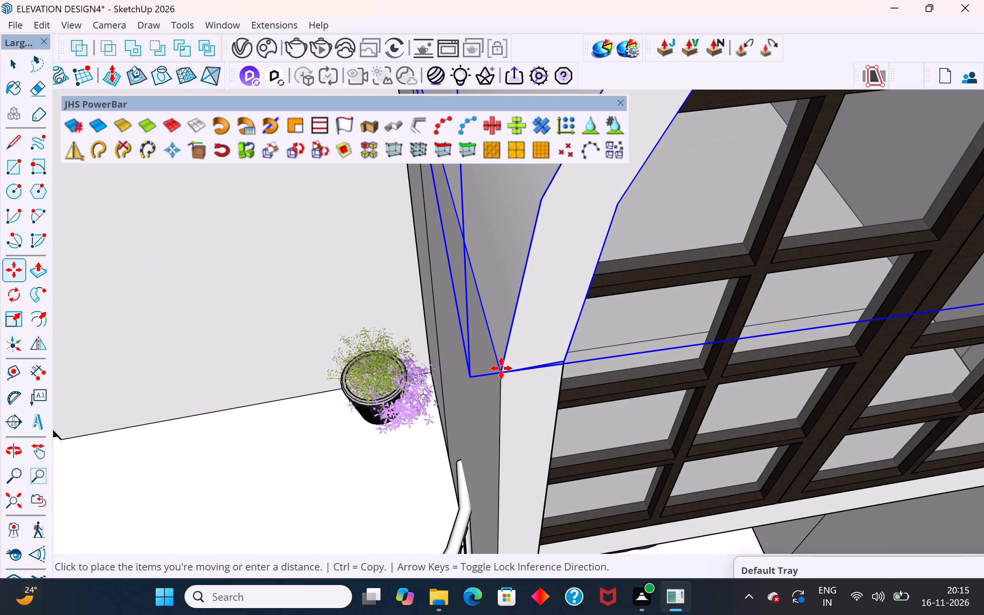
Examine the arch surround's fit on the bay's outer side wall from above, from the side and from below.
scroll(429, 429, "down", 13)
scroll(686, 377, "up", 8)
middle_click_drag(657, 362, 581, 339)
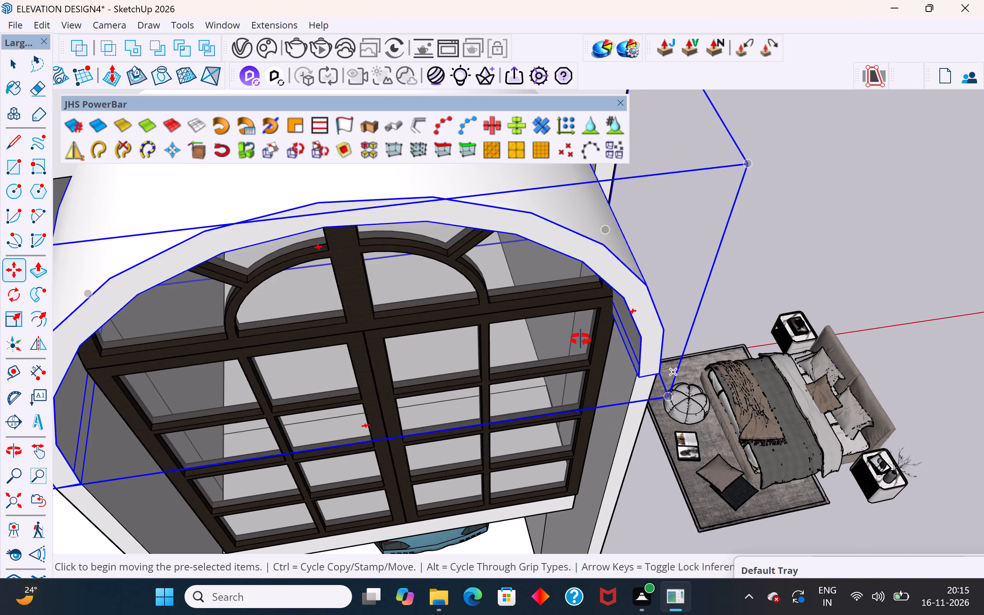
middle_click_drag(581, 339, 286, 258)
middle_click_drag(320, 258, 368, 211)
scroll(453, 423, "down", 5)
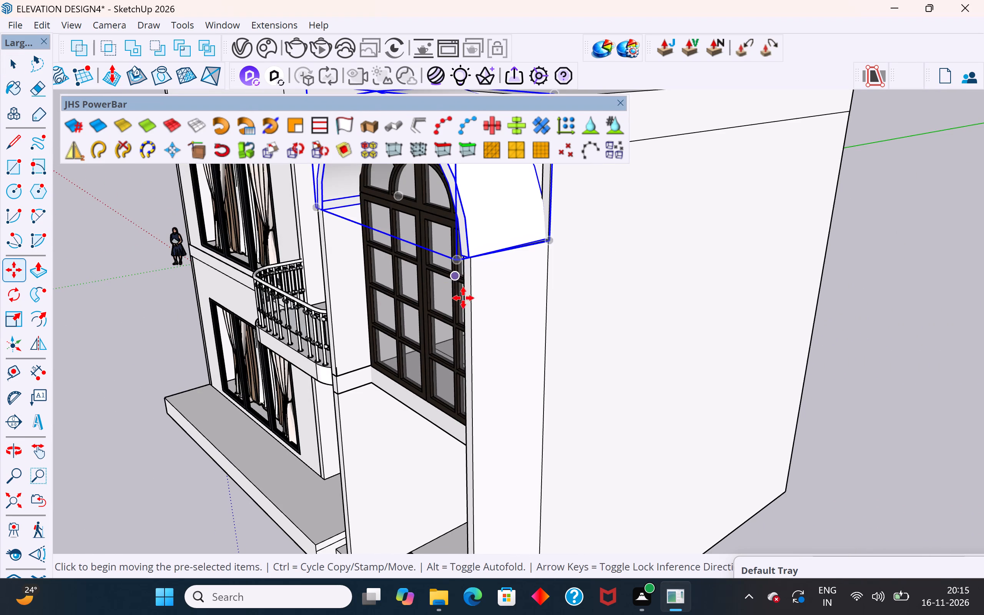
scroll(502, 522, "down", 4)
middle_click_drag(478, 369, 488, 307)
scroll(485, 329, "up", 3)
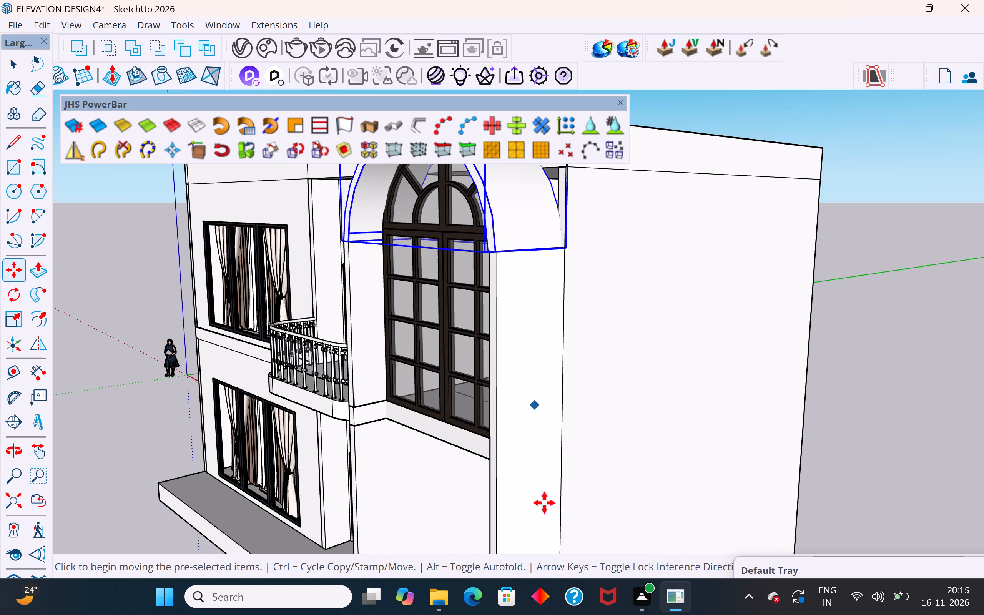
scroll(539, 525, "down", 5)
scroll(487, 301, "up", 4)
middle_click_drag(491, 284, 494, 271)
scroll(376, 314, "up", 2)
scroll(562, 364, "up", 1)
middle_click_drag(553, 324, 551, 233)
scroll(551, 233, "up", 4)
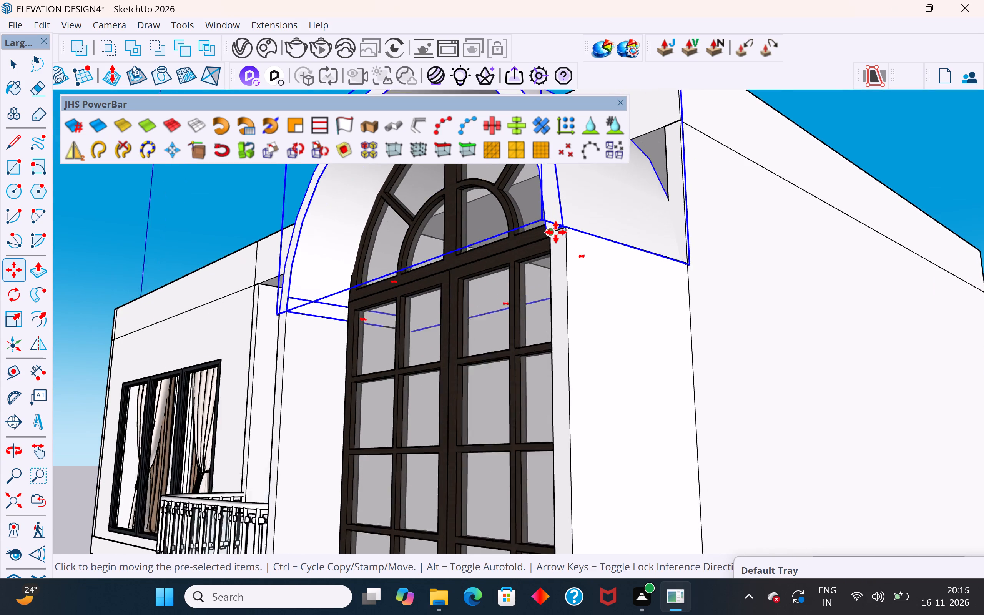
scroll(556, 232, "up", 3)
left_click(18, 60)
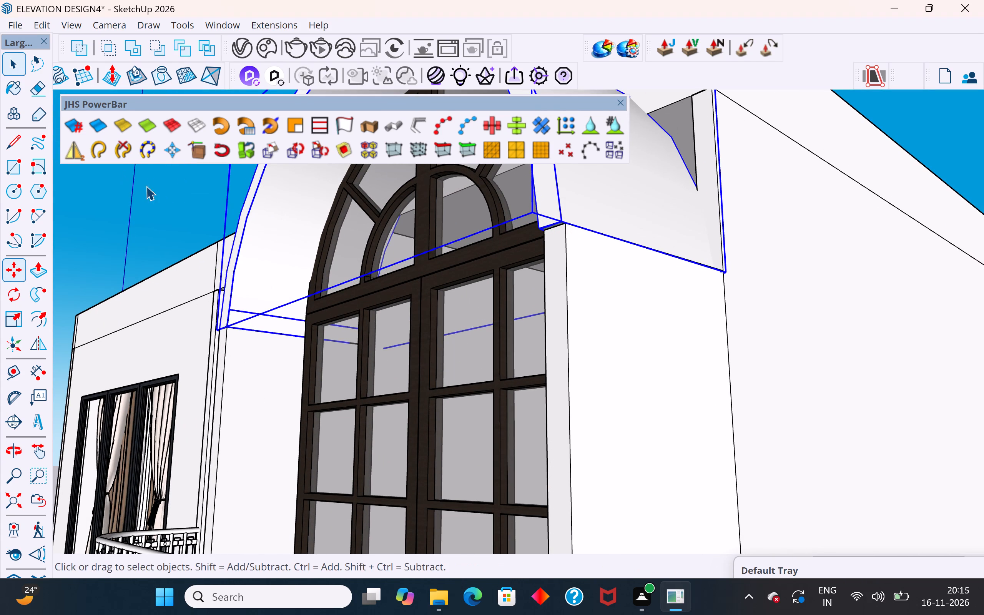
left_click(155, 195)
Push/Pull the narrow front face of the bay's outer side wall to the arch surround's lower front corner.
scroll(540, 218, "up", 4)
left_click(550, 263)
left_click(552, 263)
left_click(561, 243)
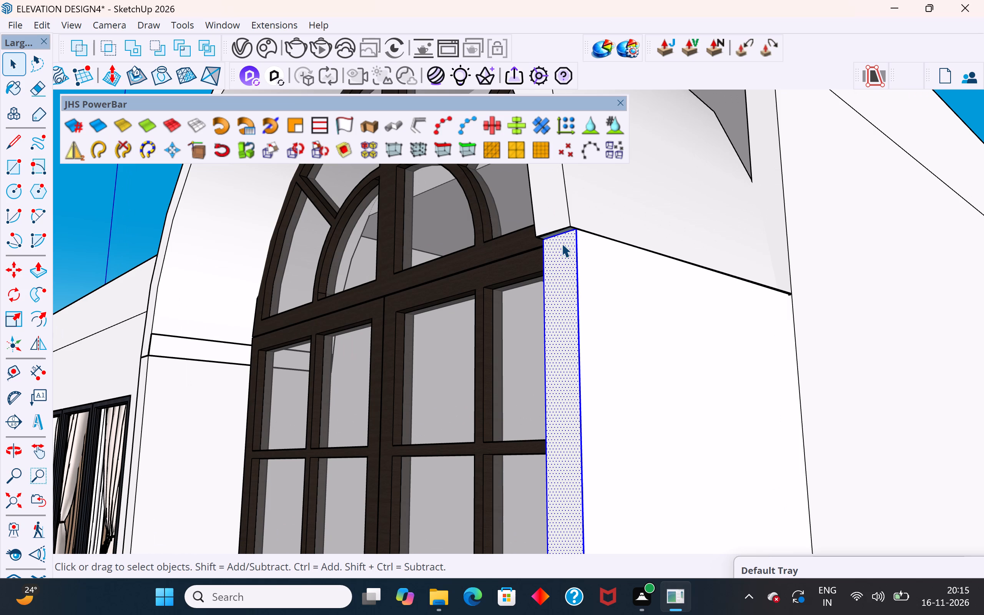
left_click(563, 244)
left_click(45, 267)
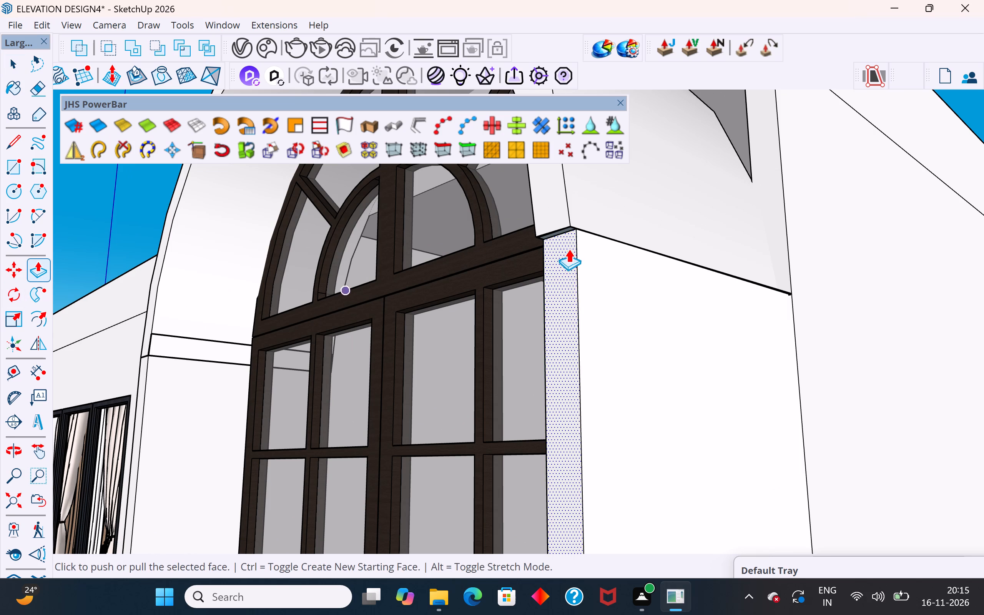
left_click(576, 232)
left_click(567, 227)
scroll(565, 226, "up", 5)
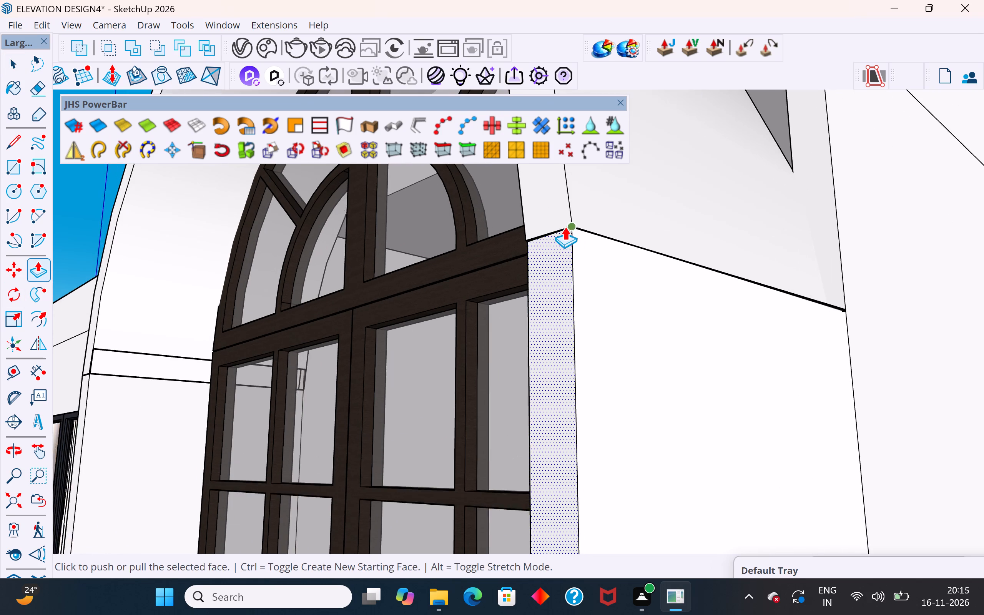
Push/Pull the front face of the bay's outer side wall to the arch surround's lower corner endpoint, aligning their fronts.
scroll(565, 226, "up", 10)
middle_click_drag(565, 226, 452, 194)
scroll(568, 222, "up", 2)
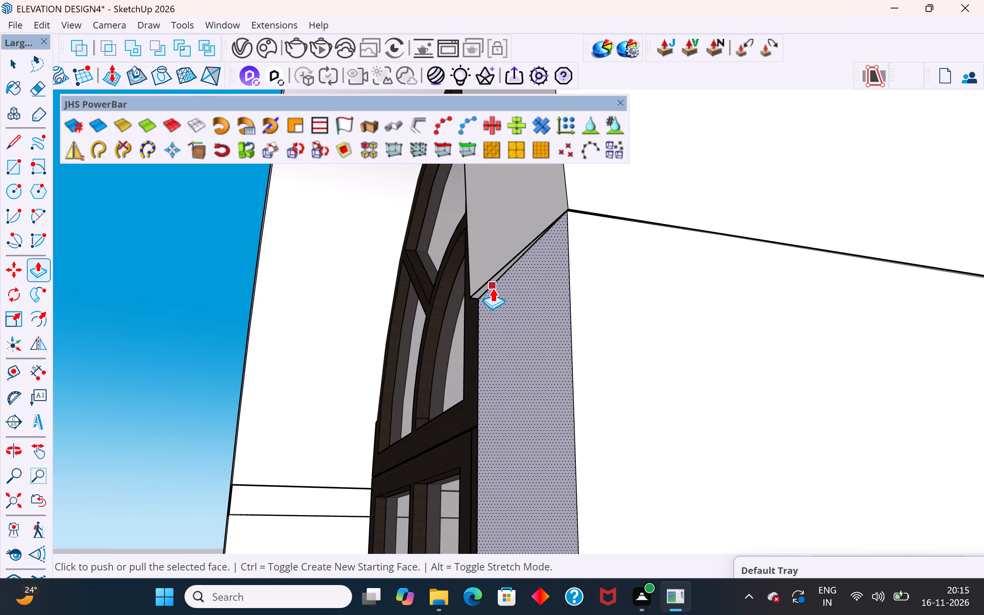
left_click(492, 288)
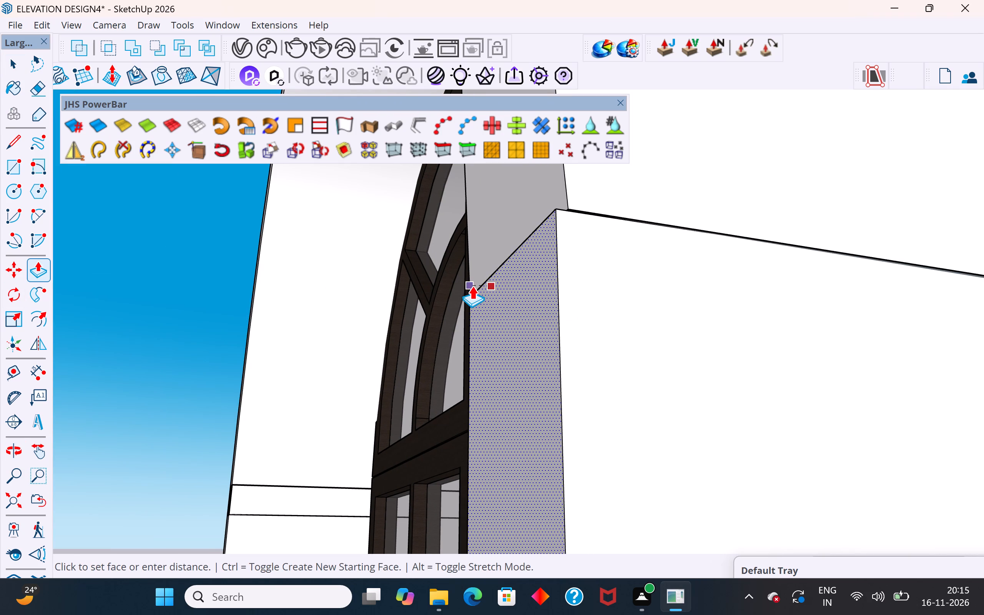
middle_click_drag(470, 301, 796, 368)
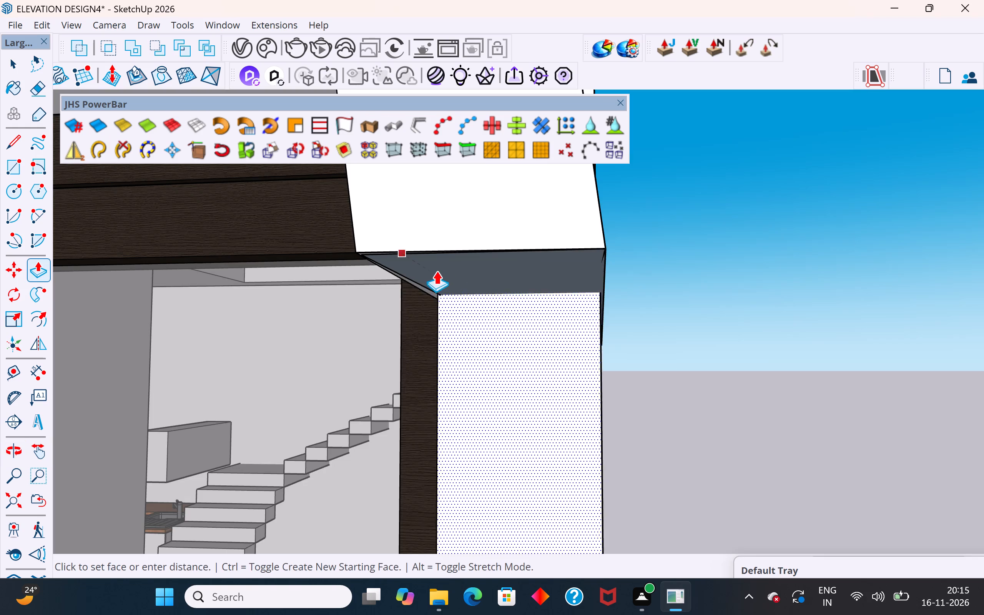
middle_click_drag(379, 266, 591, 435)
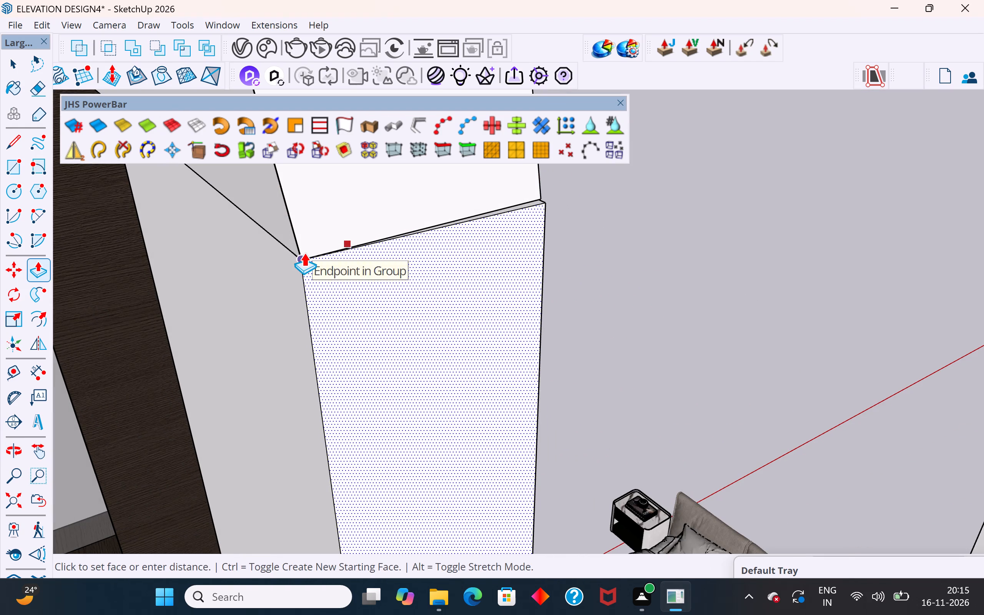
left_click(304, 254)
middle_click_drag(494, 308, 346, 451)
scroll(492, 372, "down", 12)
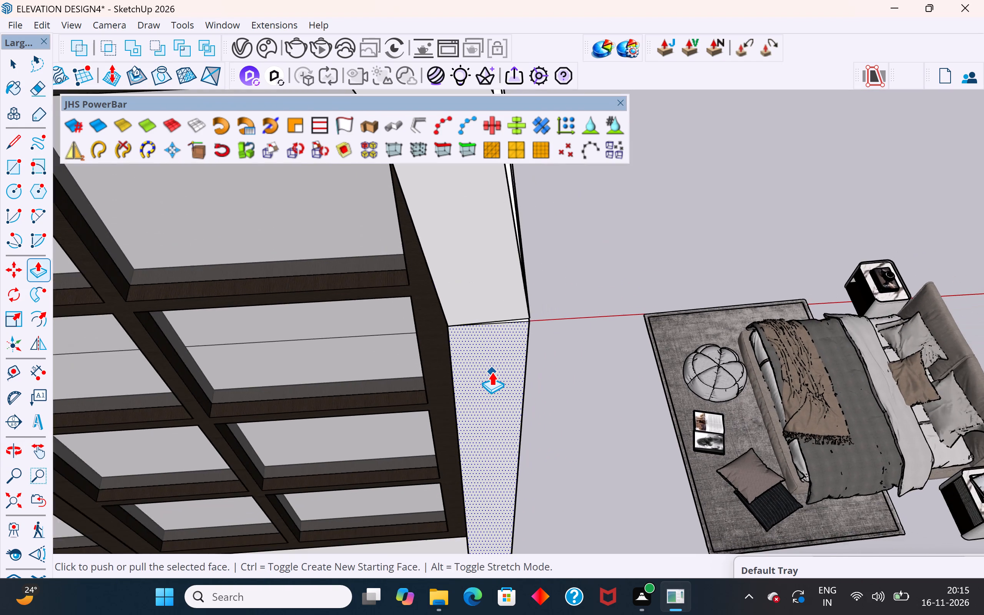
scroll(492, 372, "down", 18)
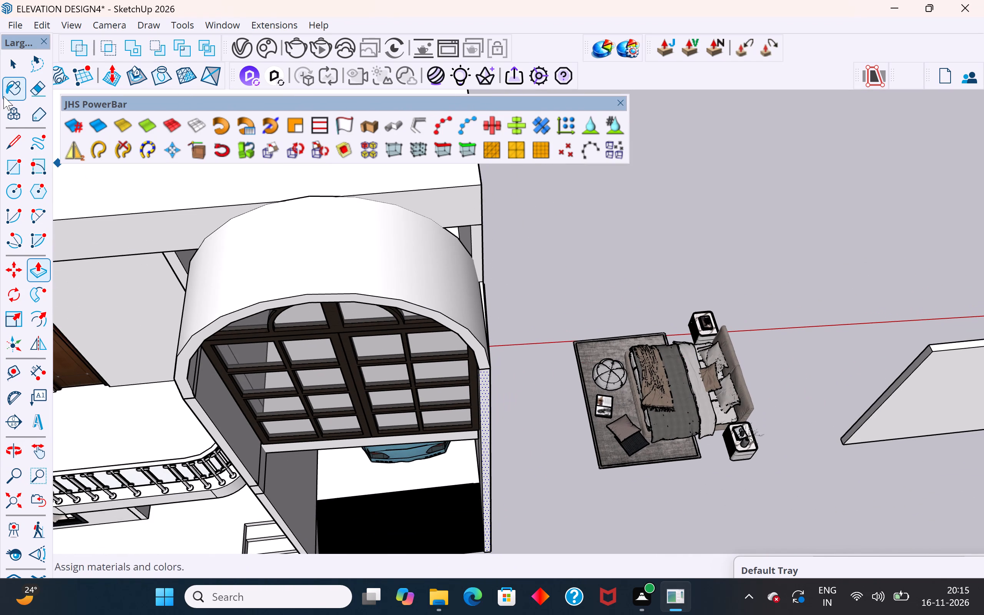
left_click(13, 73)
left_click(530, 234)
Examine the arch surround on the front elevation and the gap behind it under the roof band on the balcony side.
scroll(567, 285, "down", 6)
middle_click_drag(570, 286, 390, 177)
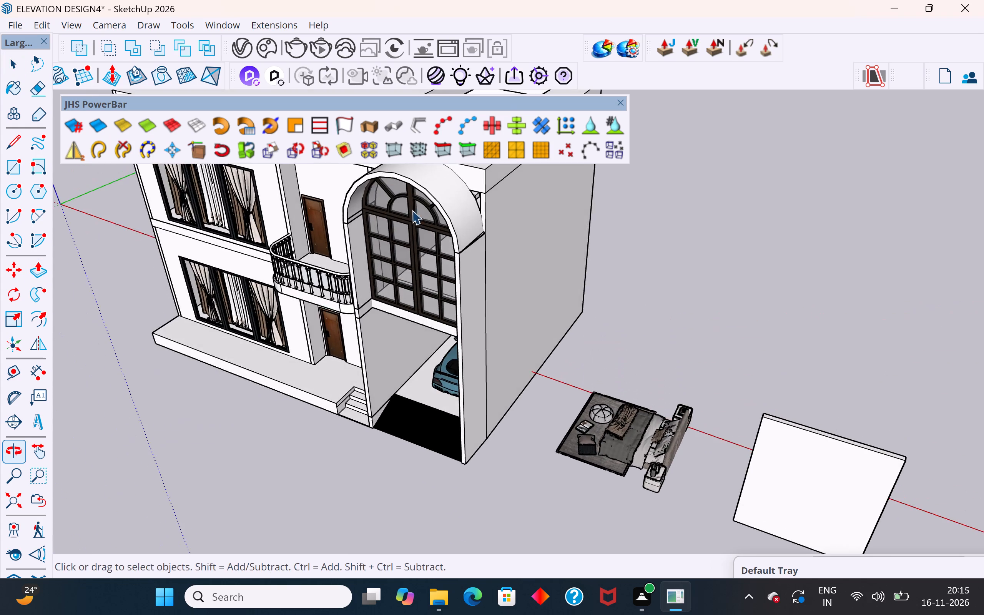
scroll(515, 398, "down", 4)
middle_click_drag(475, 259, 484, 187)
scroll(506, 362, "down", 2)
scroll(468, 243, "up", 3)
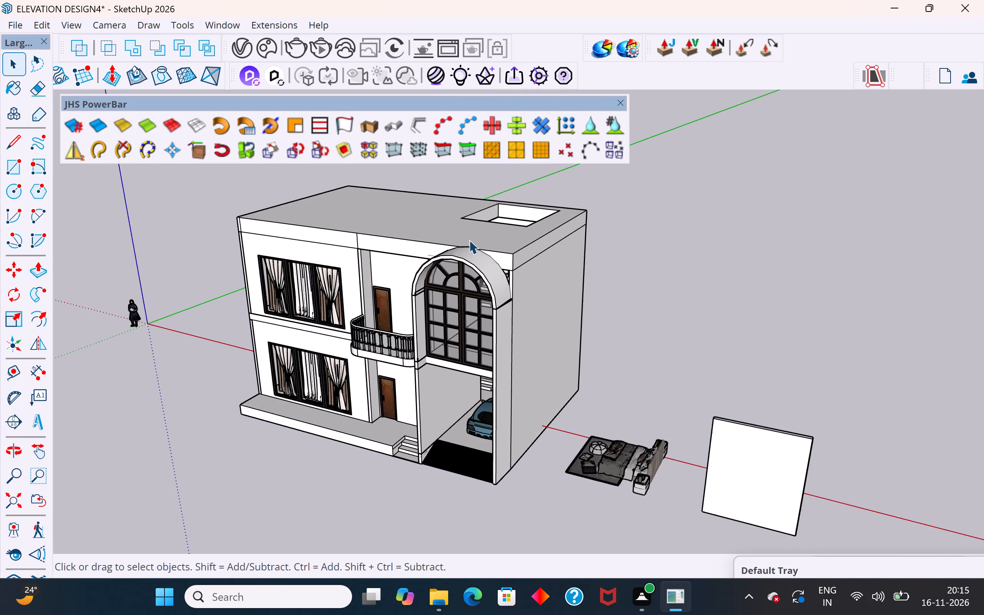
scroll(469, 240, "up", 18)
scroll(404, 421, "down", 5)
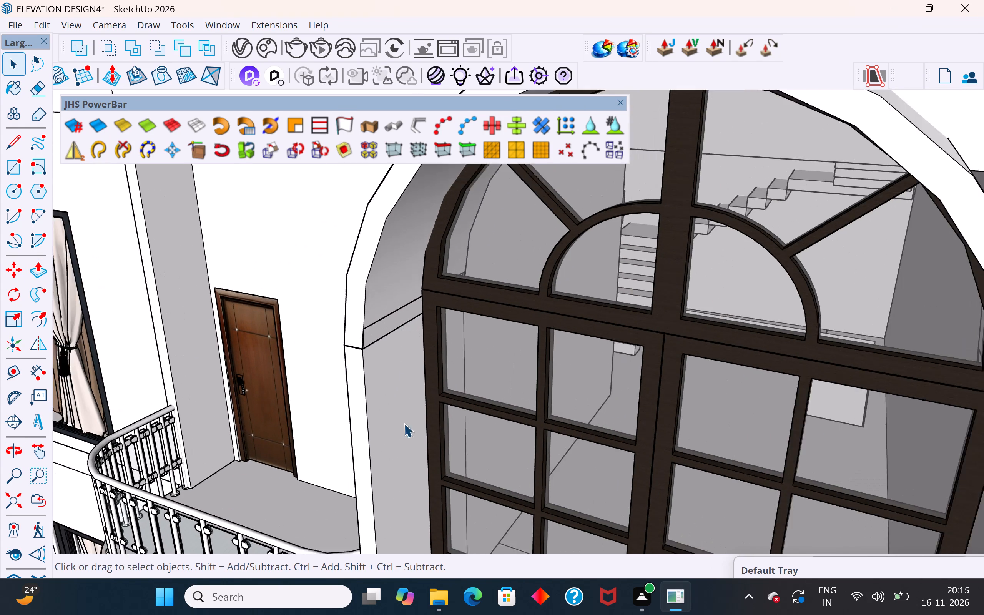
middle_click_drag(375, 400, 718, 476)
scroll(633, 273, "down", 1)
scroll(705, 218, "up", 9)
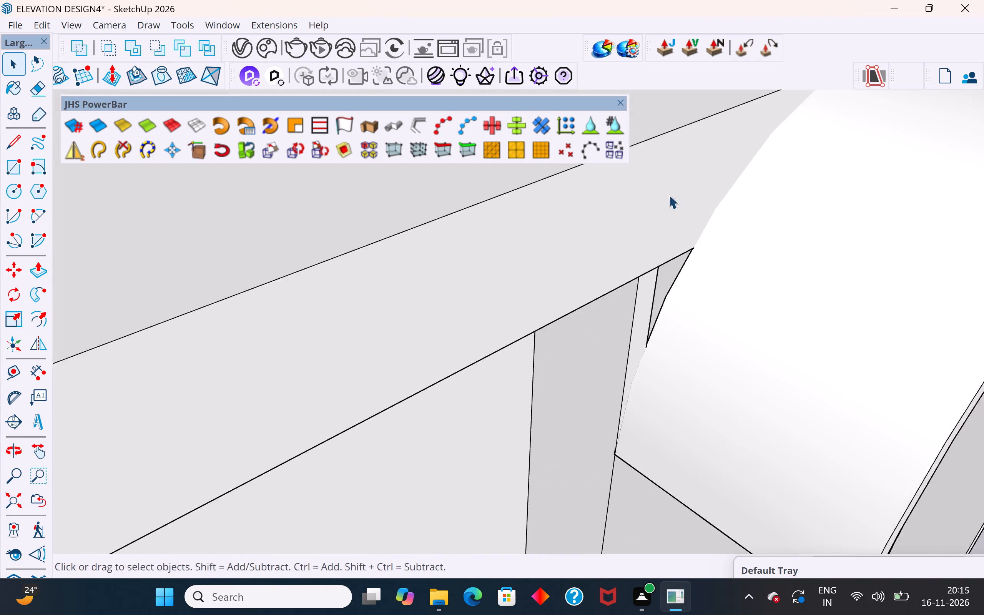
middle_click_drag(664, 188, 566, 160)
scroll(669, 195, "up", 1)
middle_click_drag(517, 328, 547, 275)
scroll(555, 383, "down", 5)
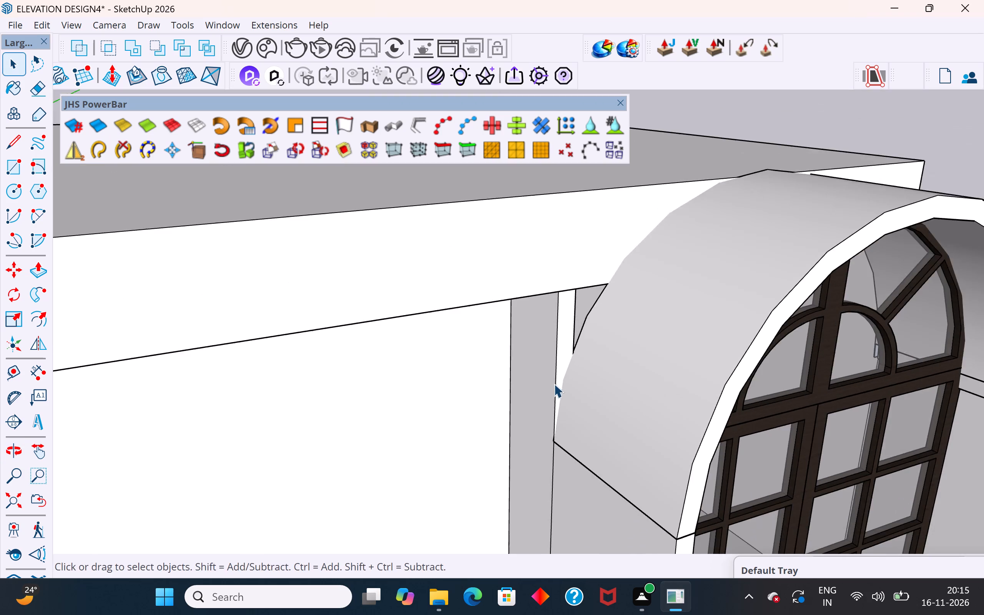
middle_click_drag(605, 303, 620, 213)
scroll(565, 395, "down", 5)
middle_click_drag(616, 254, 611, 209)
scroll(605, 208, "up", 2)
middle_click_drag(591, 255, 600, 348)
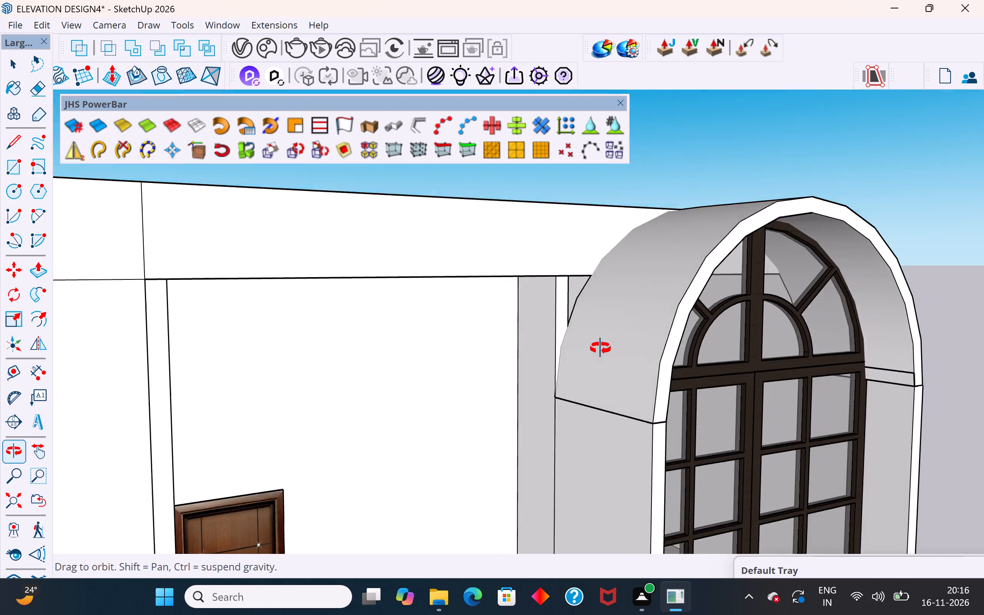
middle_click_drag(600, 348, 601, 349)
scroll(603, 312, "up", 8)
middle_click_drag(576, 298, 565, 289)
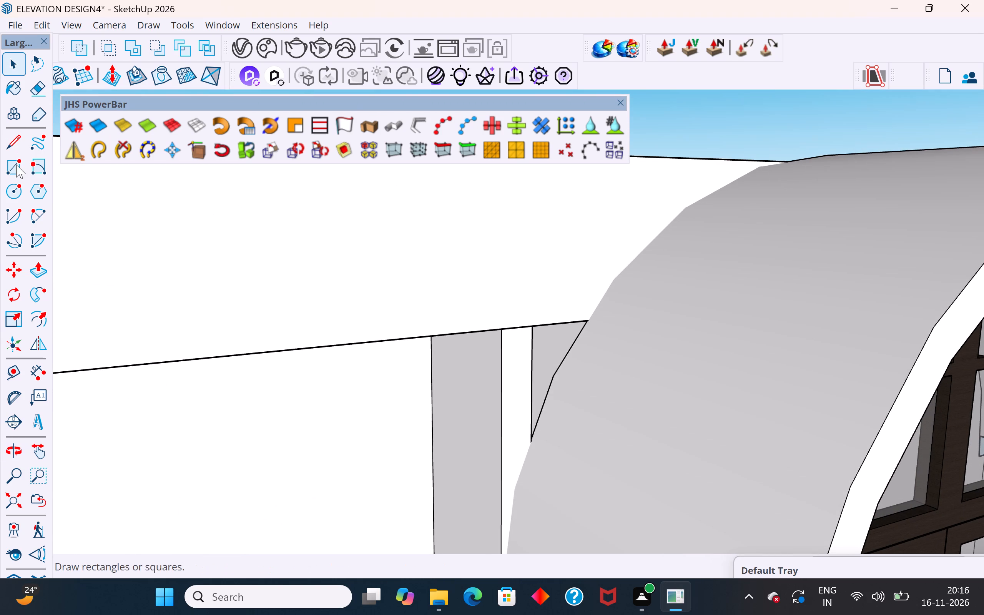
Draw a rectangle in the balcony-side gap, from the wall corner under the roof band down to the arch surround.
left_click(15, 162)
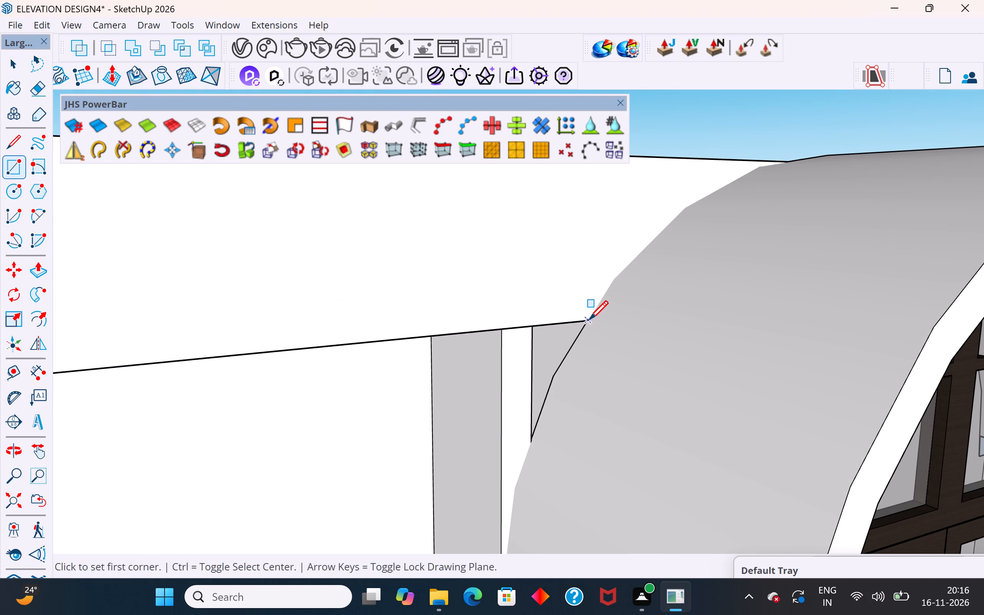
left_click(590, 320)
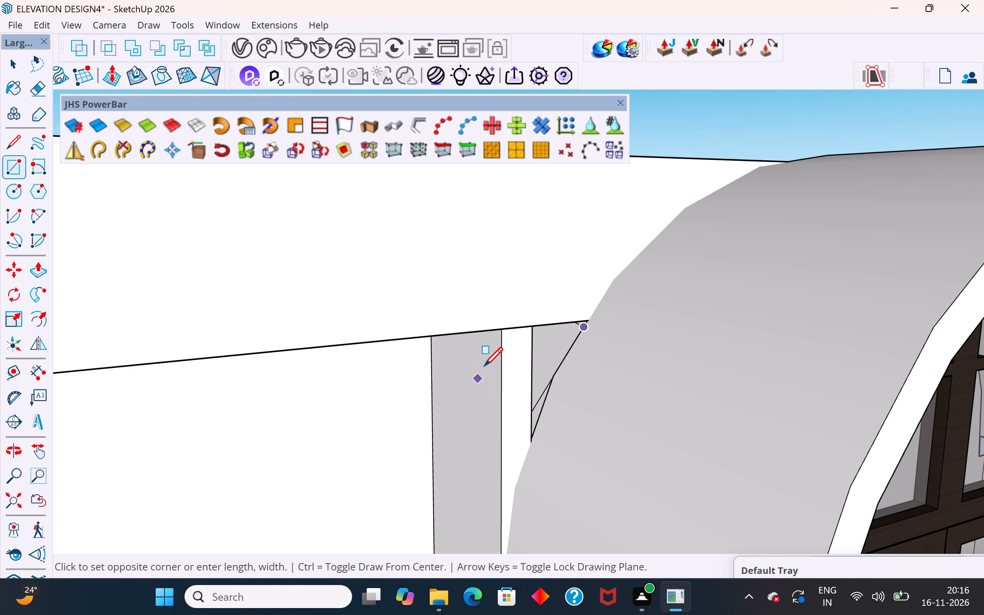
key("Escape")
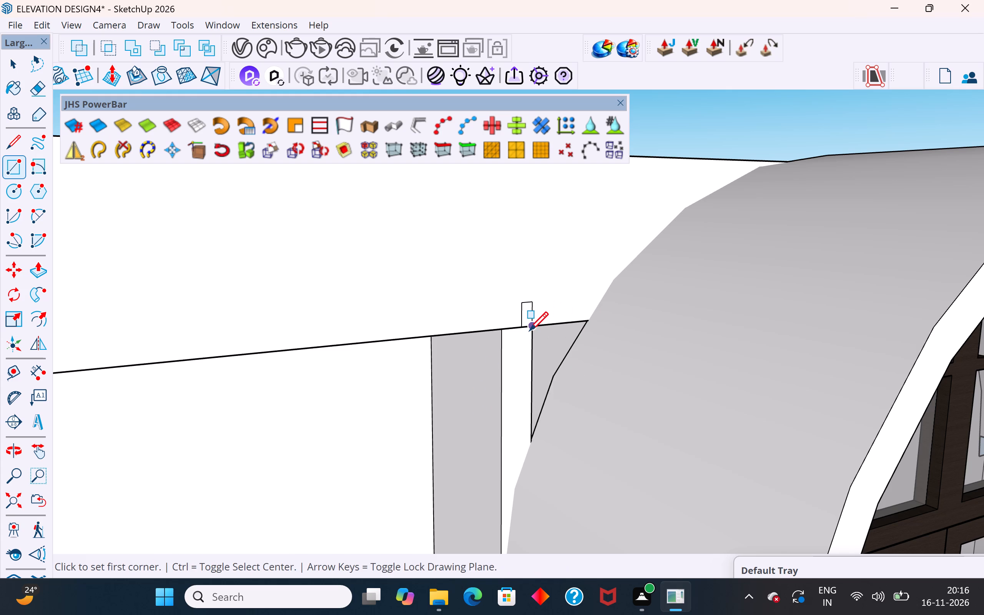
left_click(529, 332)
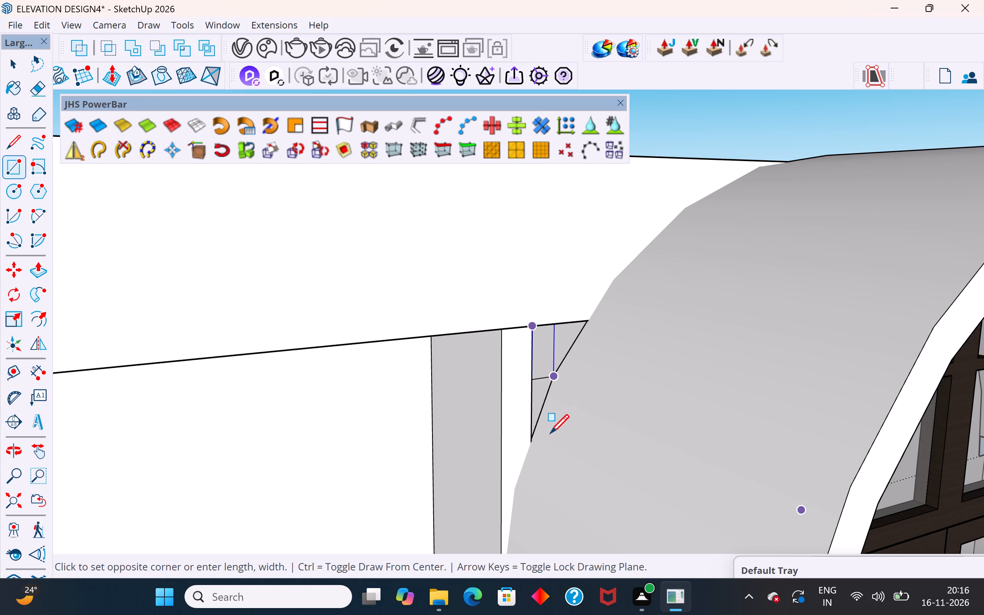
scroll(479, 337, "down", 3)
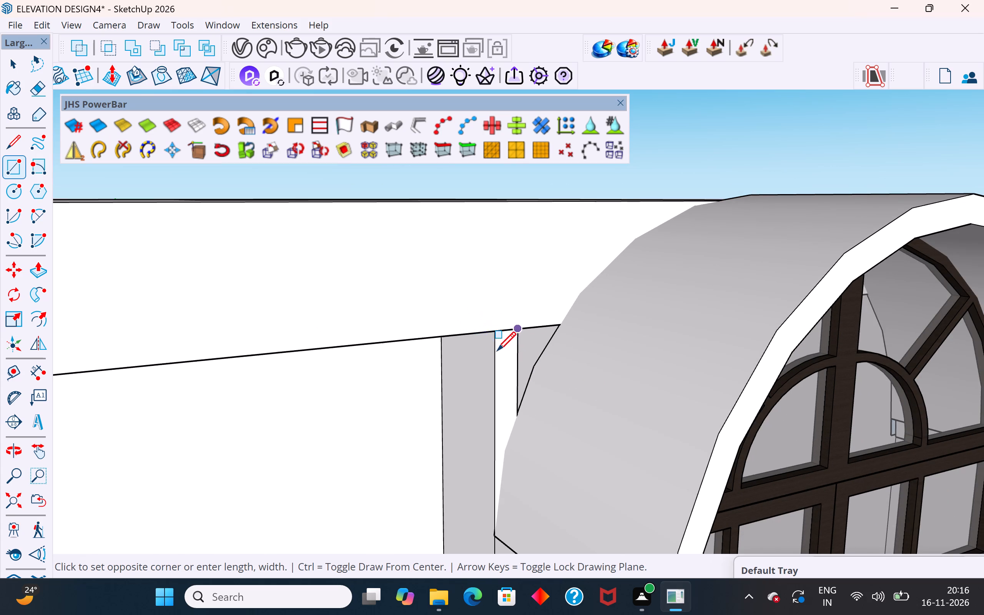
middle_click_drag(497, 352, 311, 308)
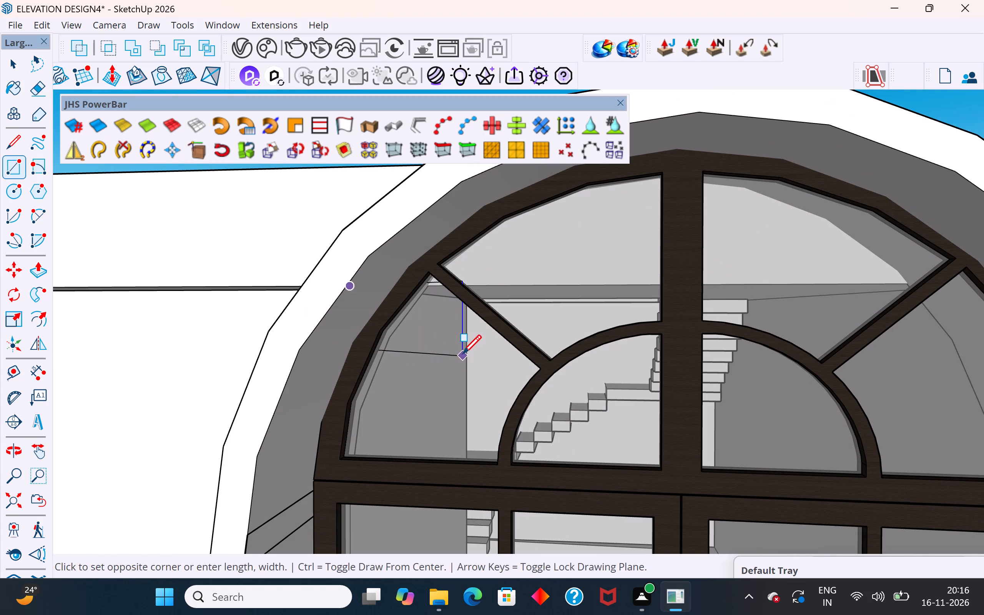
middle_click_drag(462, 355, 684, 423)
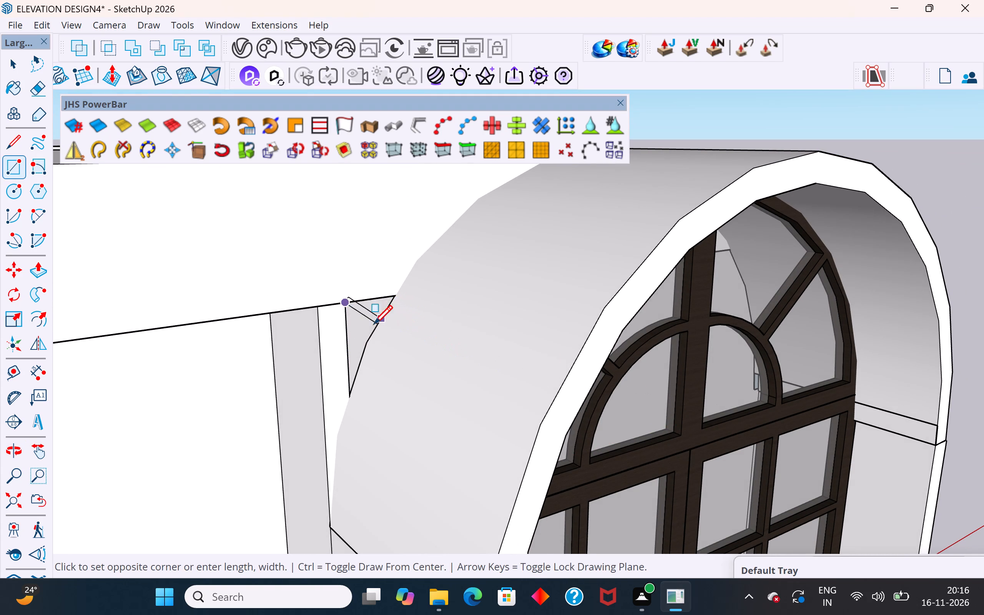
left_click(360, 391)
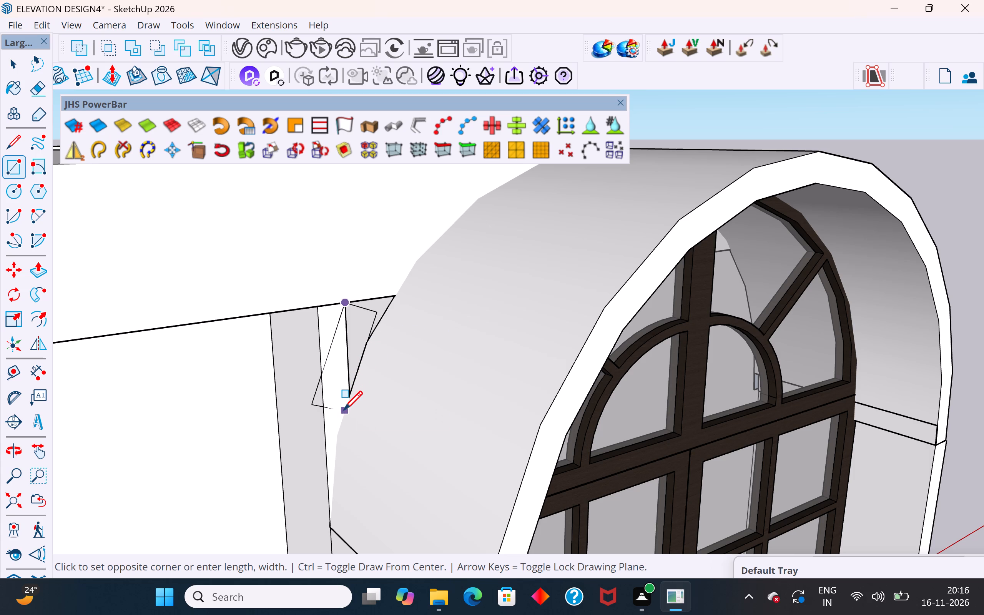
left_click(344, 412)
key("Escape")
Draw a second rectangle in the gap, from where the roof band meets the arch surround down to the wall's vertical edge.
scroll(386, 302, "up", 4)
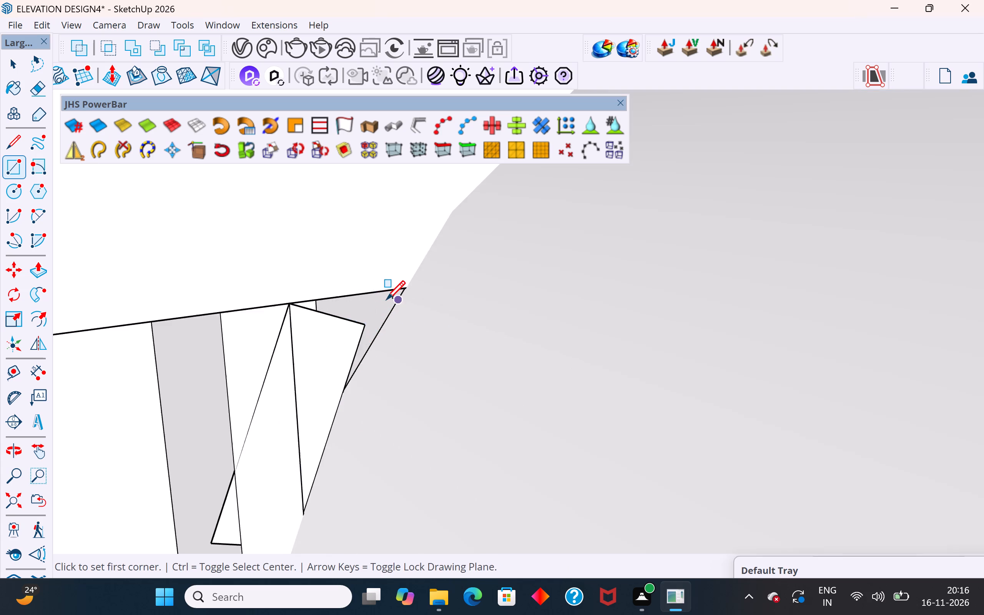
scroll(386, 301, "down", 4)
middle_click_drag(387, 301, 459, 321)
scroll(641, 348, "down", 3)
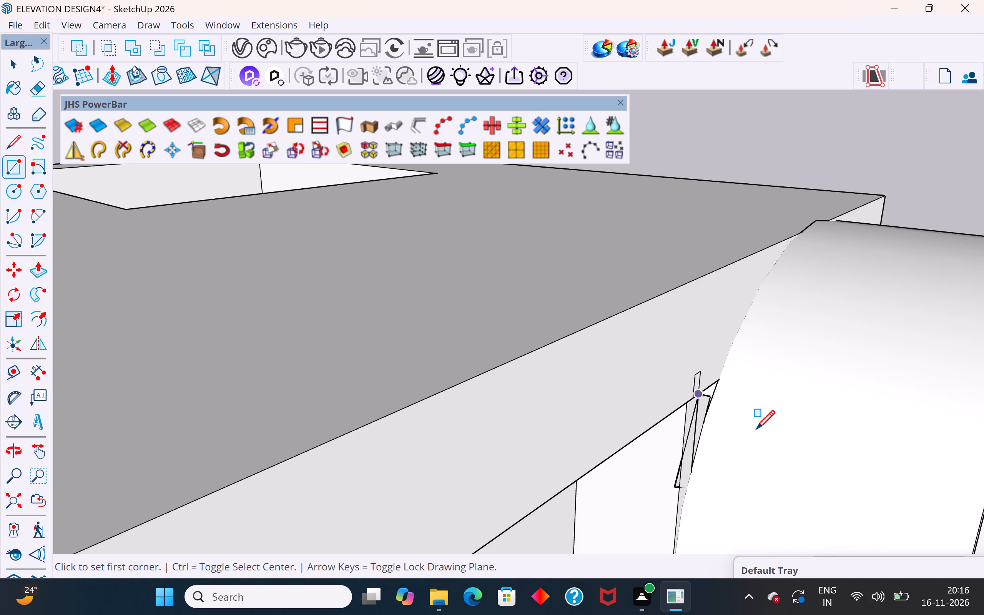
scroll(756, 432, "up", 11)
middle_click_drag(692, 373, 652, 299)
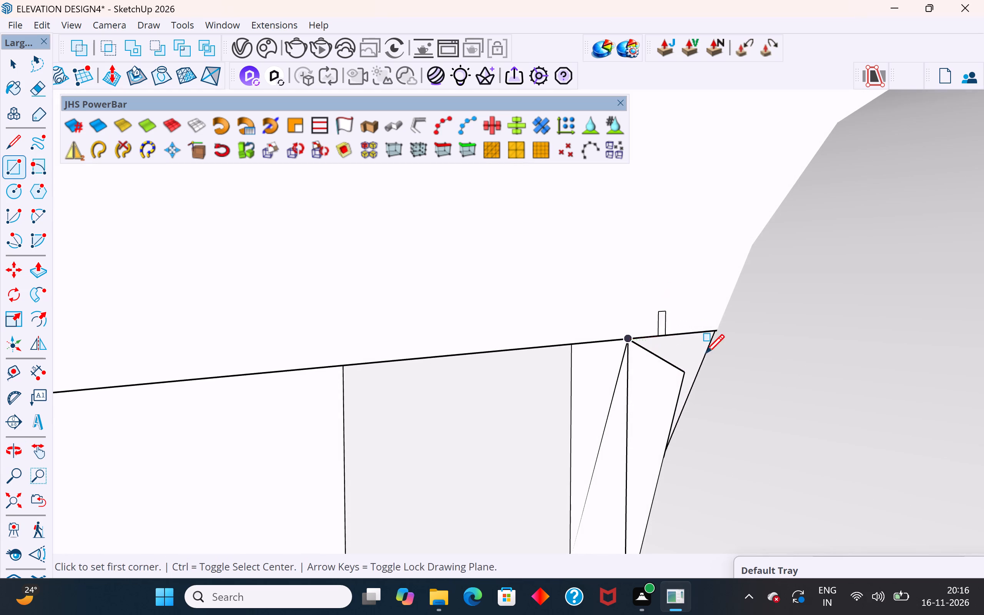
scroll(717, 332, "up", 4)
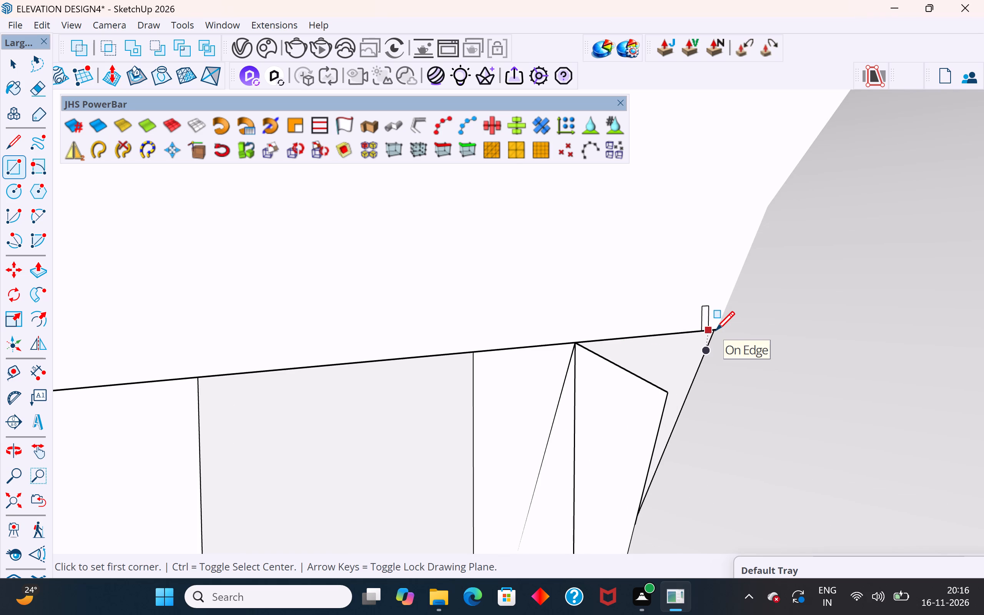
left_click(716, 332)
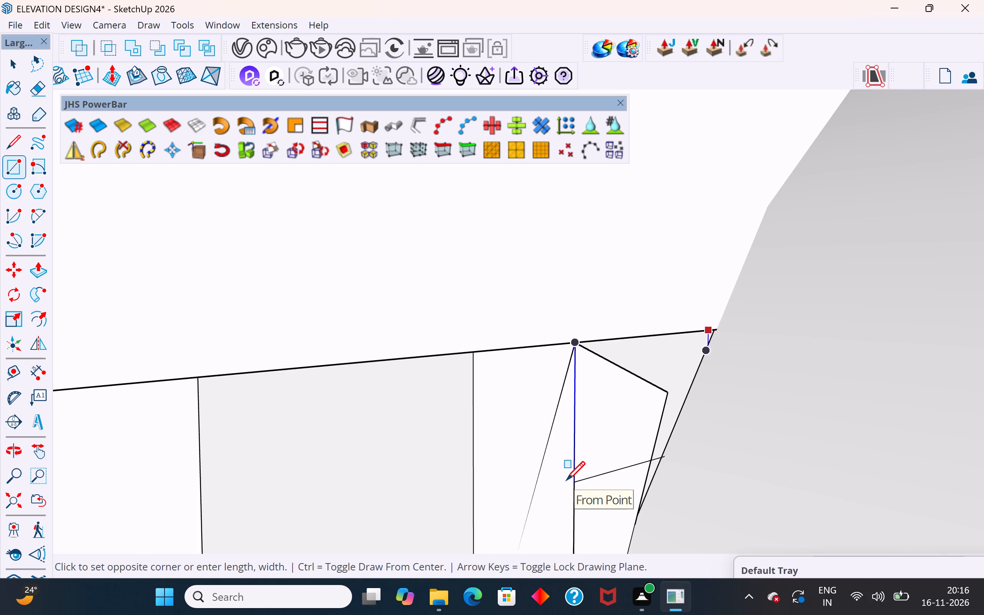
left_click(566, 482)
Draw a smaller rectangle in the gap below the second one, starting where its lower edge meets the arch surround.
scroll(617, 331, "down", 7)
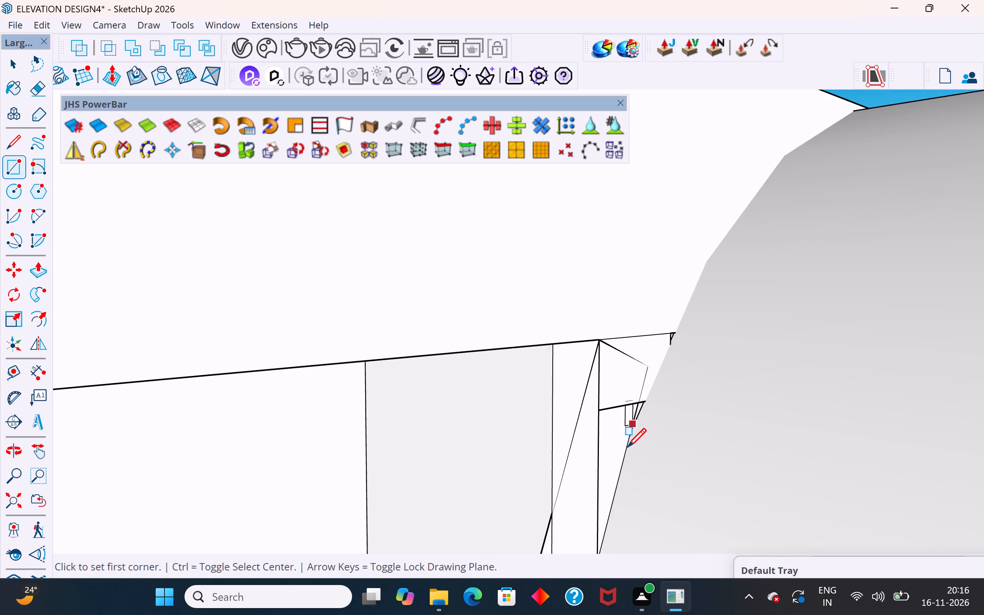
scroll(628, 453, "up", 11)
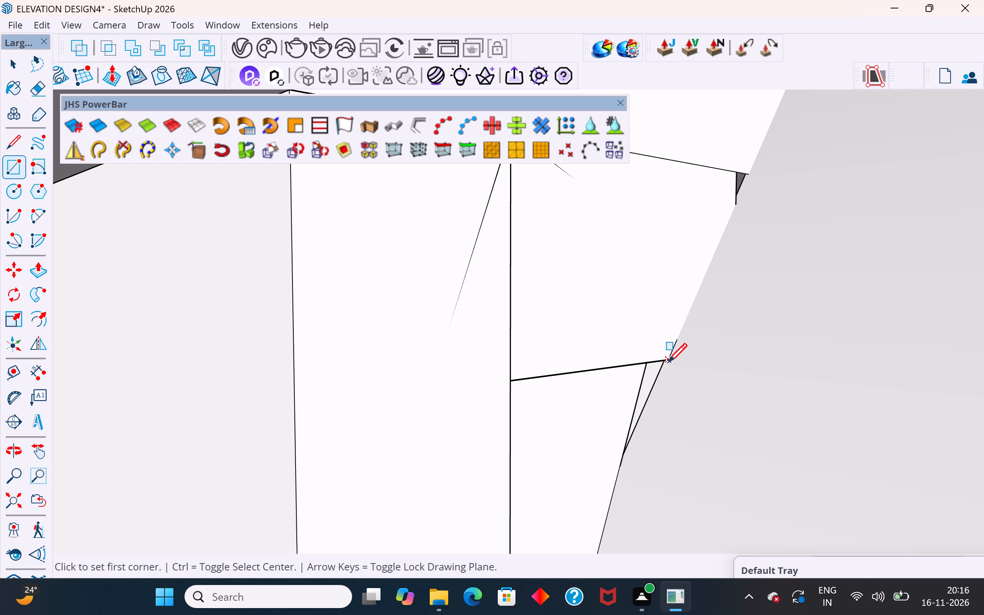
left_click(668, 364)
left_click(587, 487)
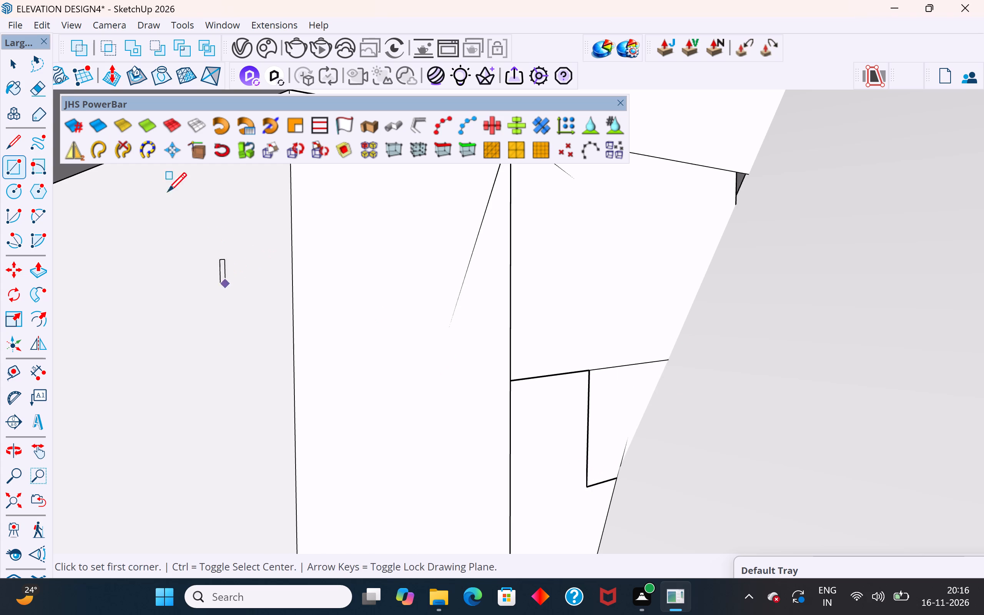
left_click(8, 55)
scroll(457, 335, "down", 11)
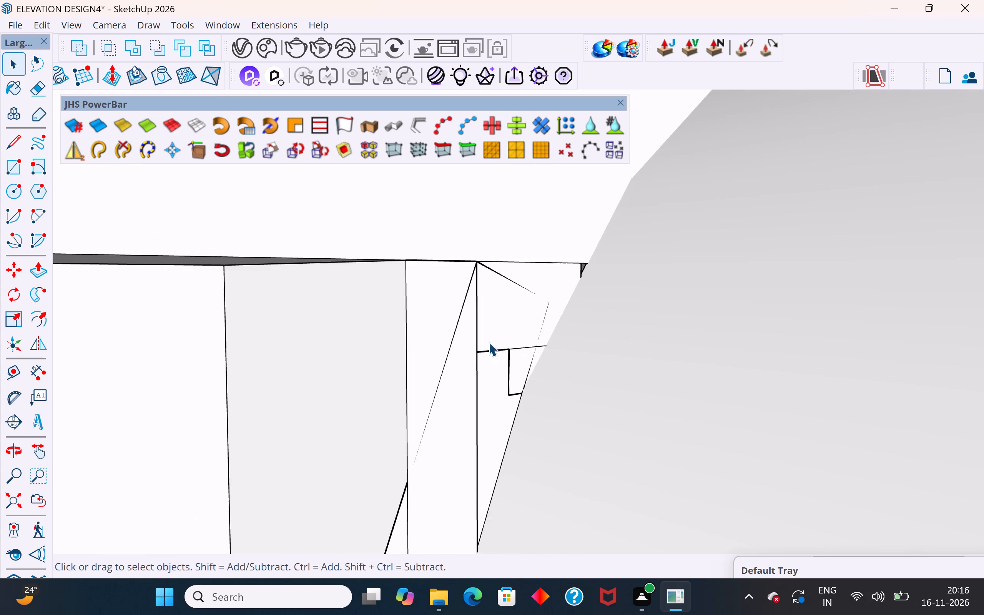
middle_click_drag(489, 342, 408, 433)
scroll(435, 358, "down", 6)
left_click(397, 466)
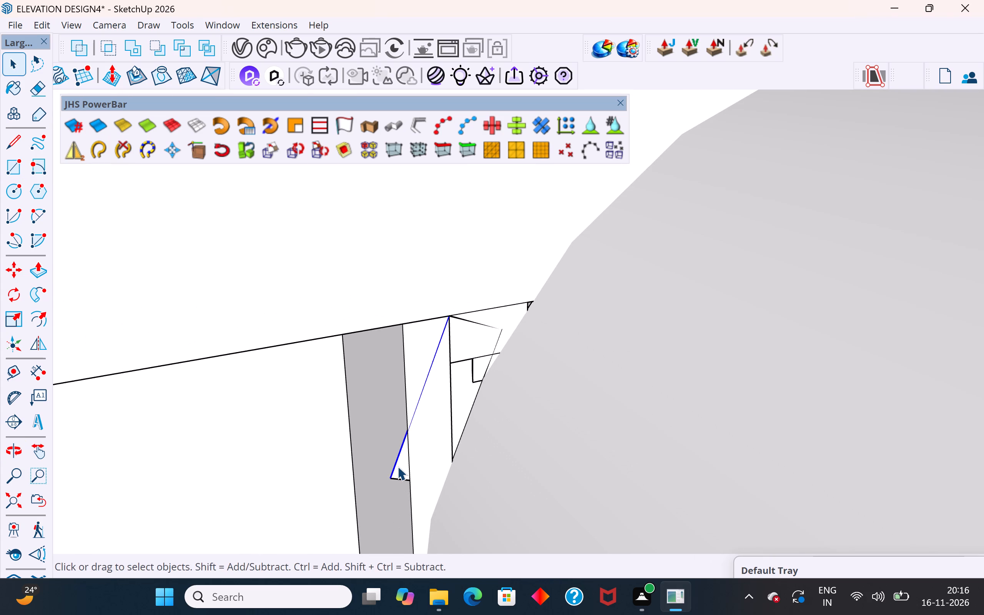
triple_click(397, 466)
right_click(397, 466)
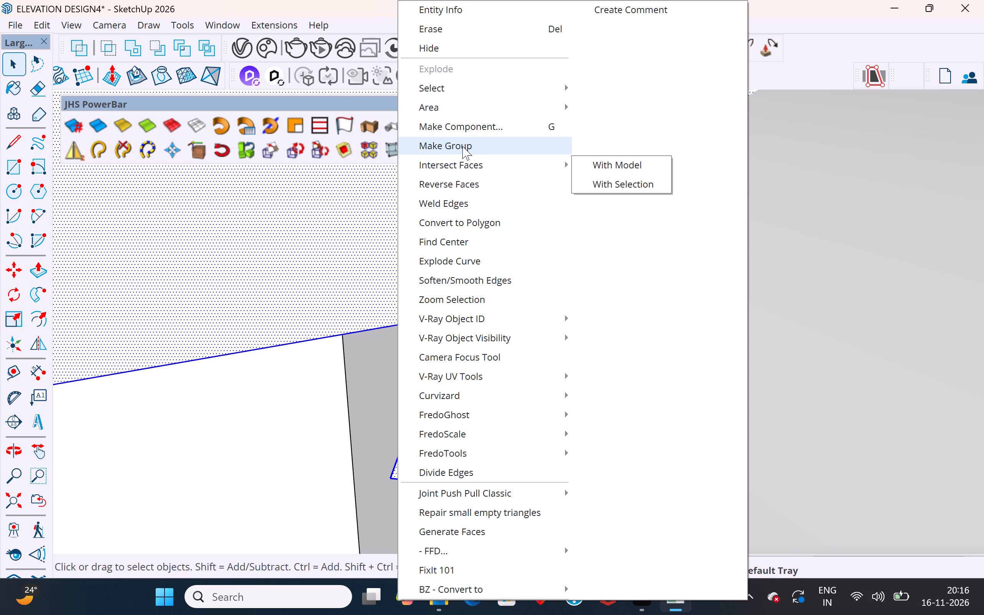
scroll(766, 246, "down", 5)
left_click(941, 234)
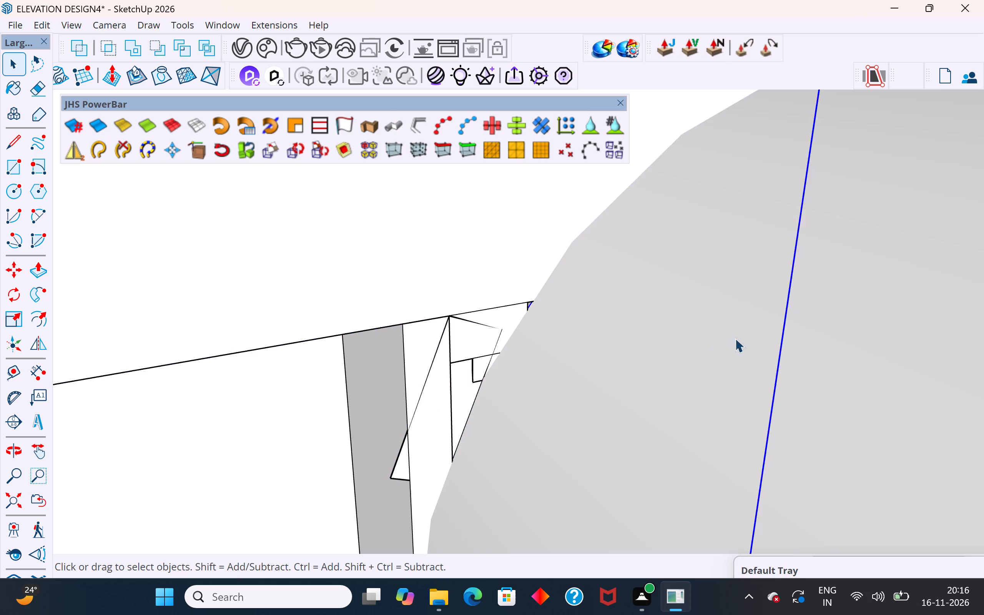
Delete the slanted edge and the short bottom edge of the tilted rectangle projecting past the wall beside the arch surround.
scroll(550, 386, "down", 5)
left_click(448, 438)
double_click(445, 444)
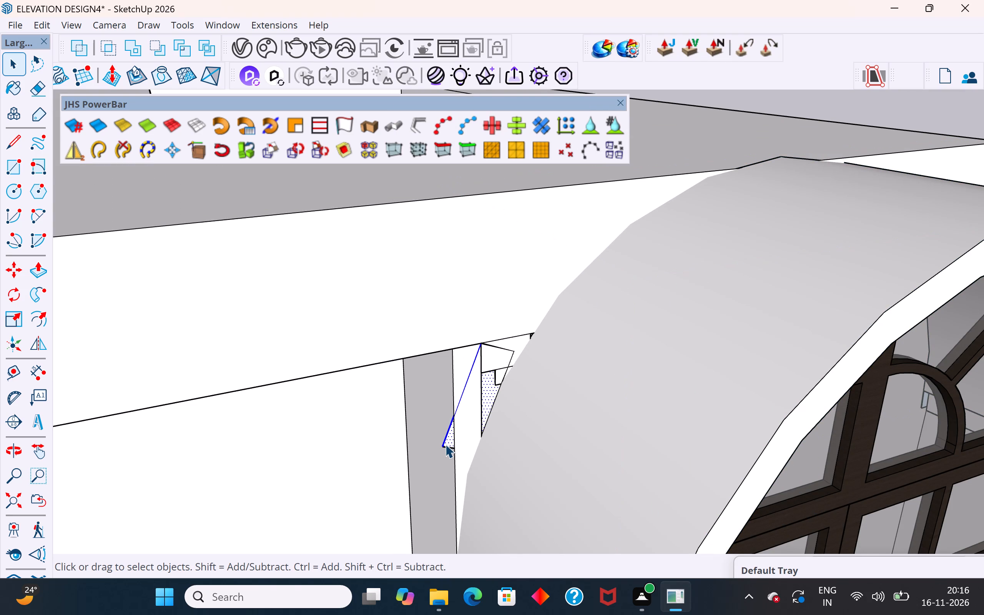
left_click(445, 444)
left_click(444, 439)
key("Delete")
left_click(445, 449)
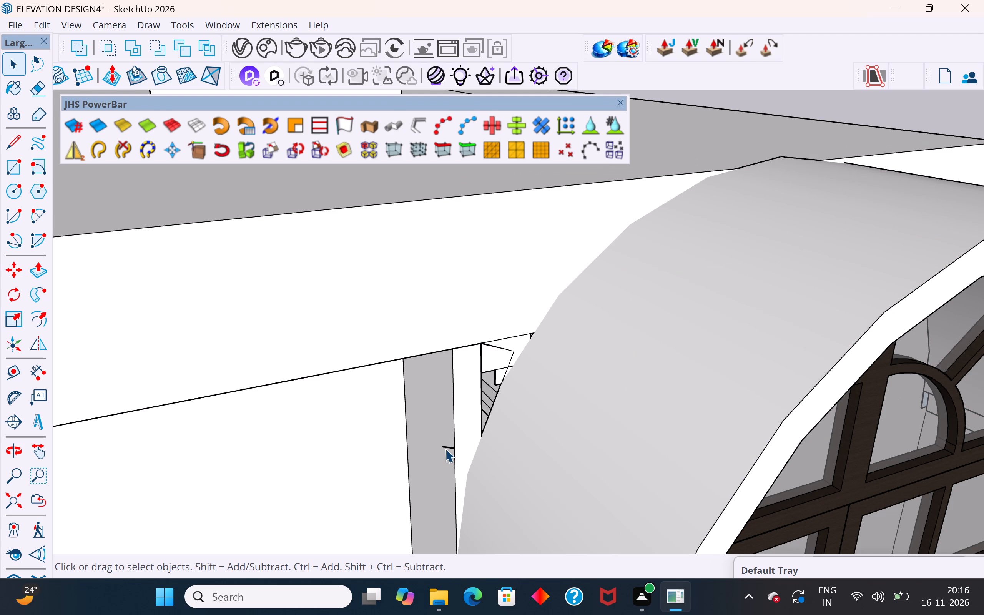
key("Delete")
Select the upper infill face under the roof band between the wall edge and the arch surround.
scroll(491, 364, "up", 3)
left_click(513, 344)
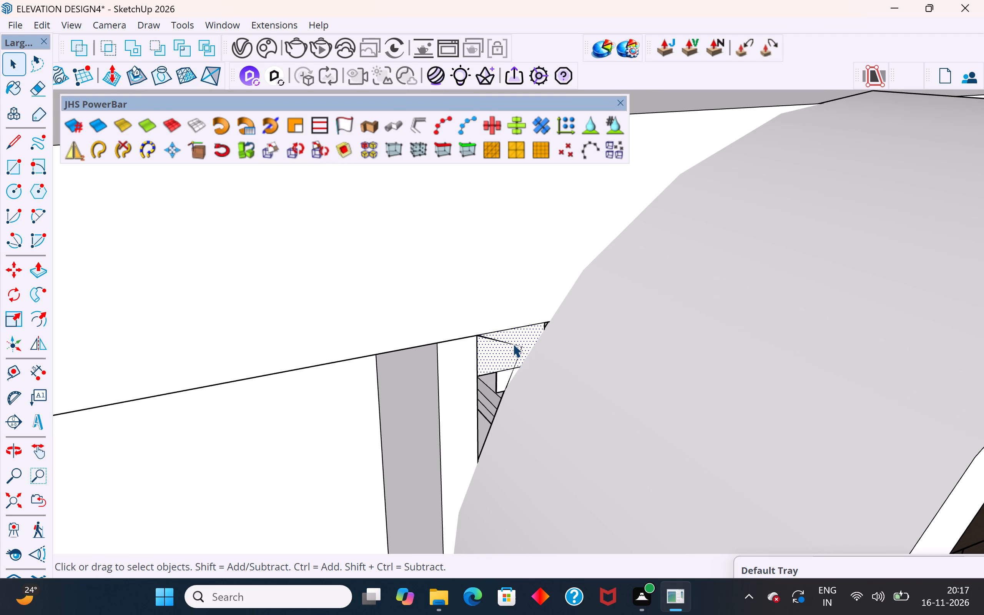
Delete the small leftover faces in the corner between the roof band's underside and the arched window surround, on the balcony side.
scroll(513, 344, "up", 1)
middle_click_drag(513, 344, 497, 251)
middle_click_drag(495, 356, 528, 251)
scroll(487, 400, "up", 5)
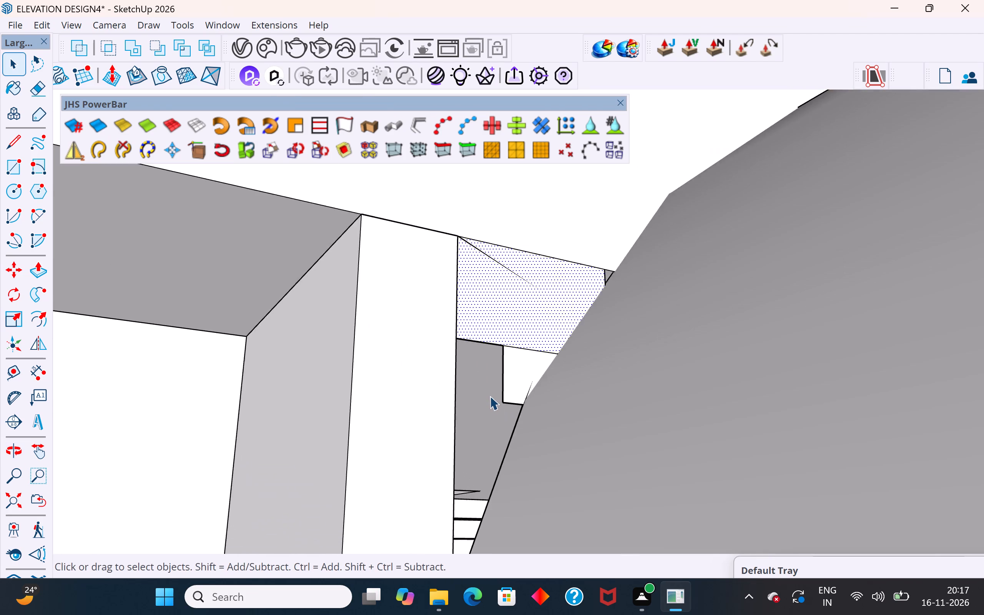
scroll(490, 396, "up", 3)
scroll(487, 436, "down", 6)
middle_click_drag(495, 372, 116, 459)
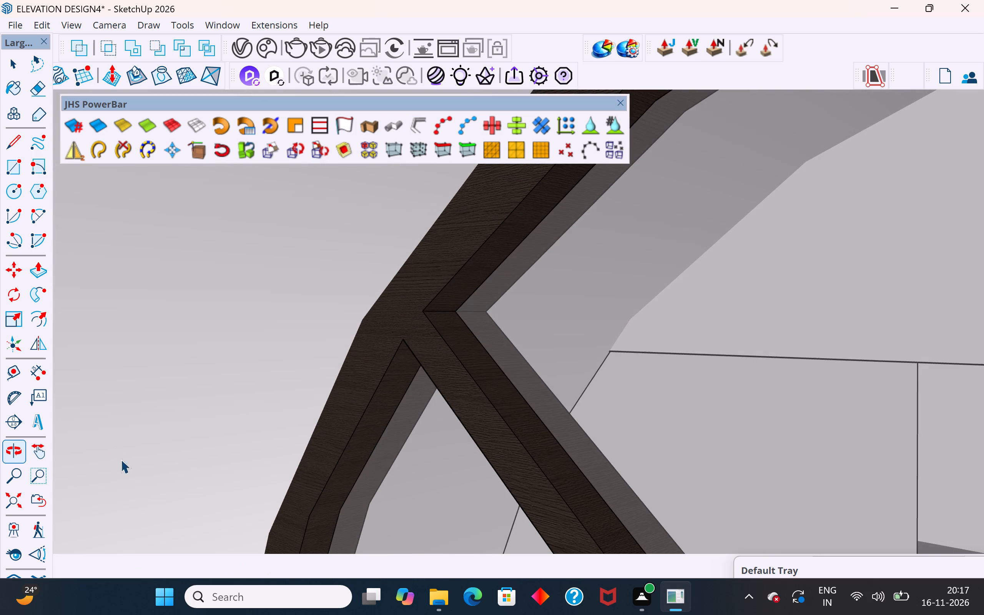
middle_click_drag(581, 382, 421, 343)
scroll(888, 380, "down", 19)
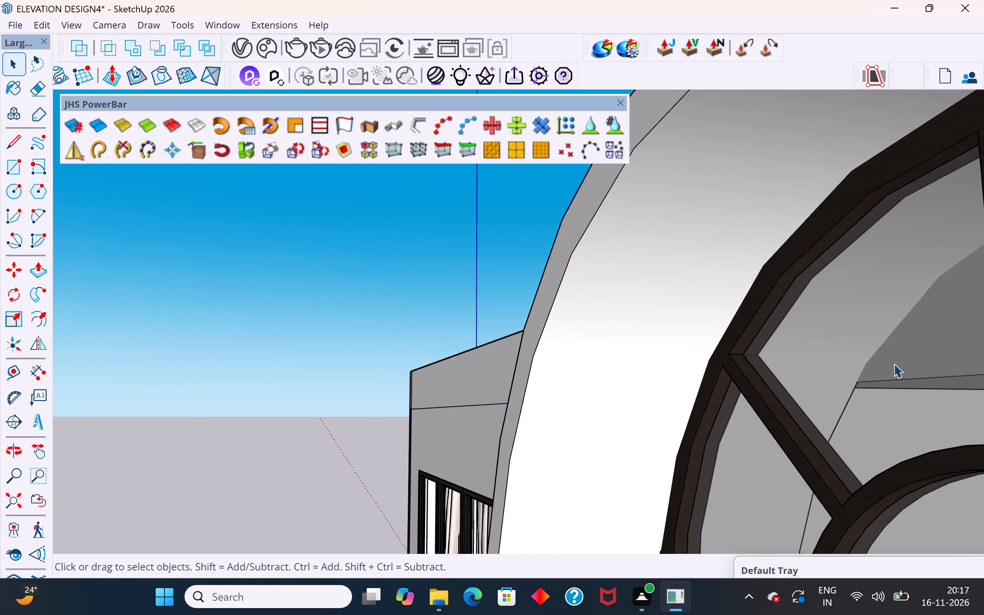
scroll(894, 364, "down", 20)
scroll(894, 364, "down", 4)
middle_click_drag(761, 364, 983, 473)
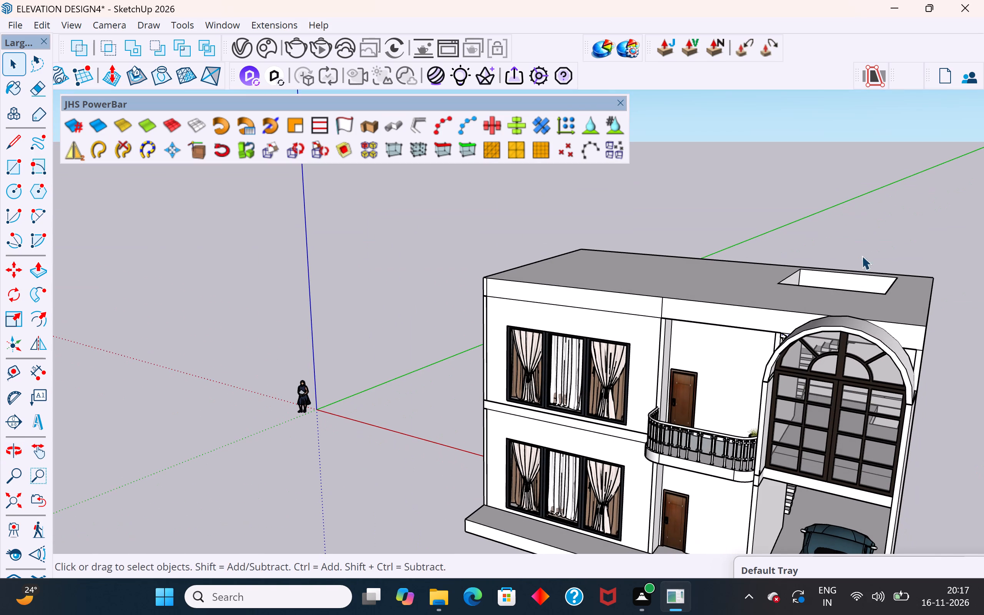
left_click(856, 211)
middle_click_drag(757, 370, 943, 319)
scroll(743, 321, "up", 12)
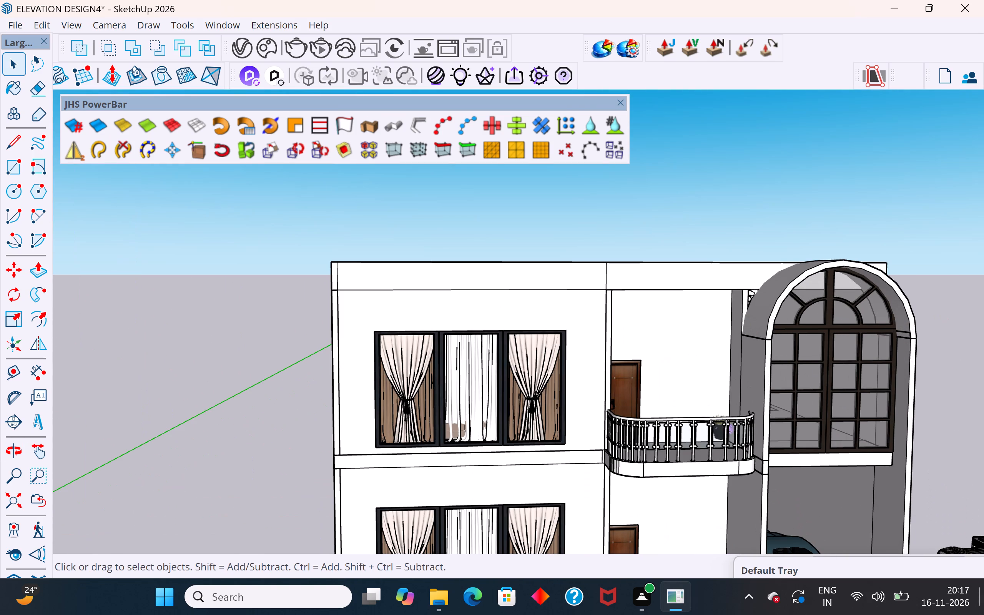
scroll(843, 266, "up", 9)
middle_click_drag(644, 341, 660, 351)
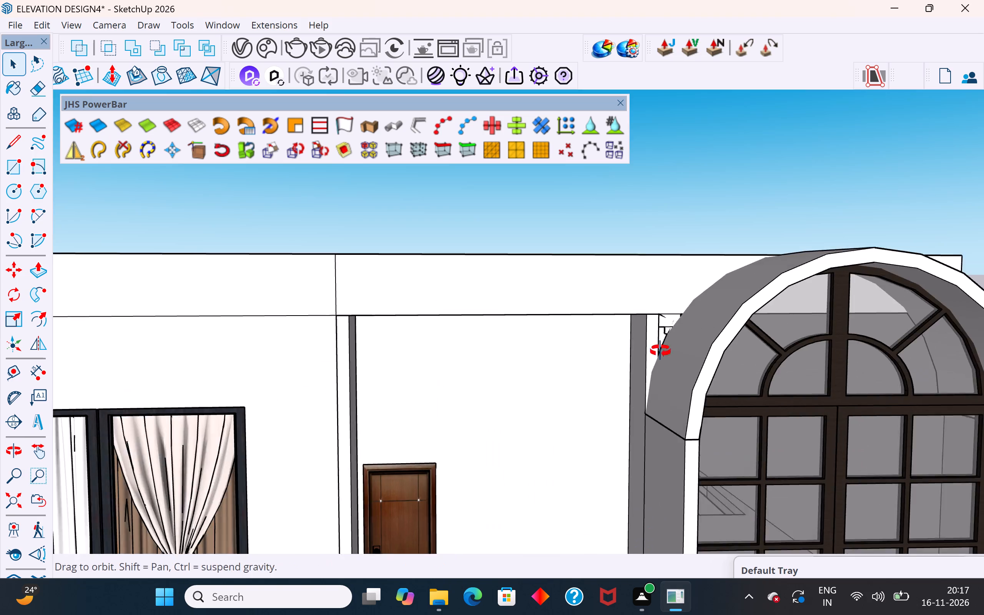
middle_click_drag(660, 351, 722, 374)
scroll(723, 352, "up", 8)
scroll(777, 359, "up", 1)
left_click(777, 359)
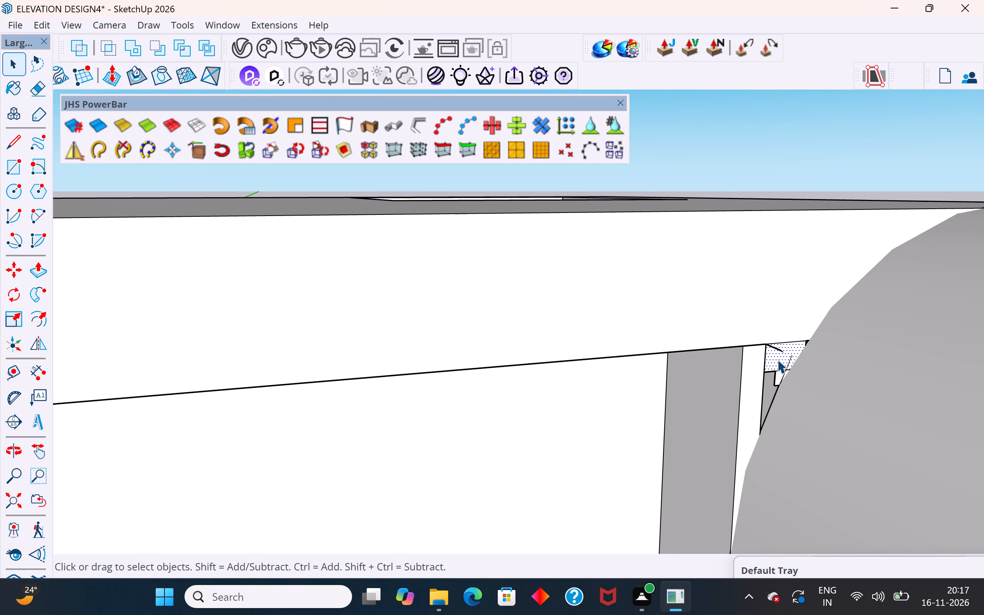
key("Delete")
scroll(780, 372, "up", 10)
left_click(780, 372)
key("Delete")
Delete the remaining stray edges one by one in the corner between the roof band and the arched surround.
left_click(778, 365)
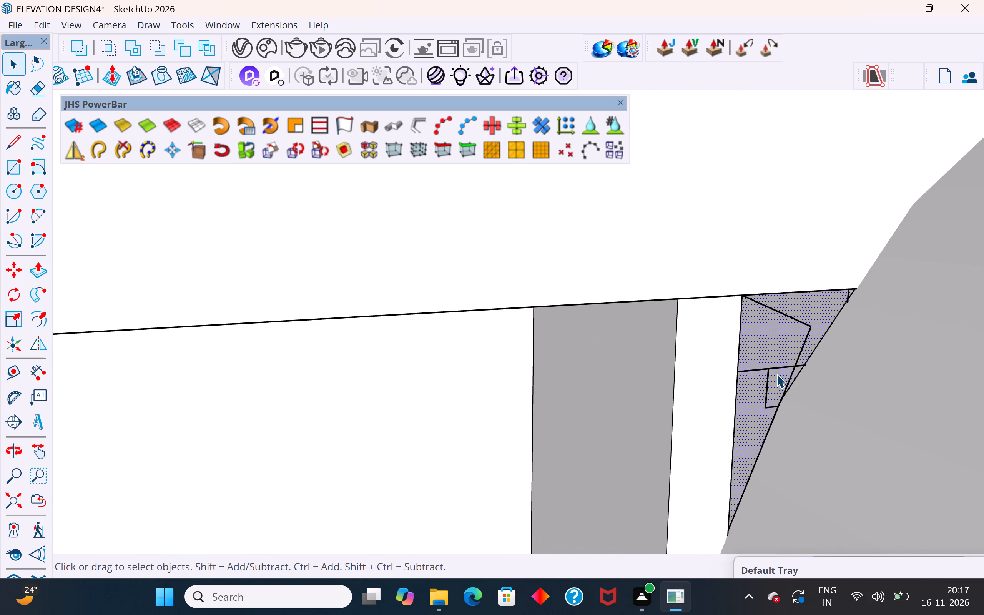
left_click(771, 371)
key("Delete")
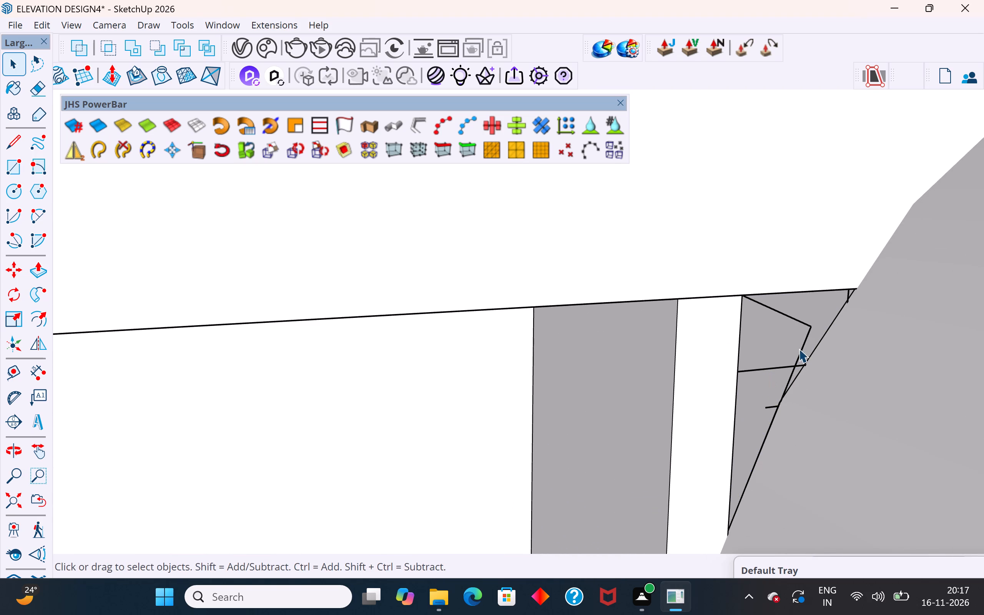
left_click(802, 348)
key("Delete")
left_click(801, 324)
key("Delete")
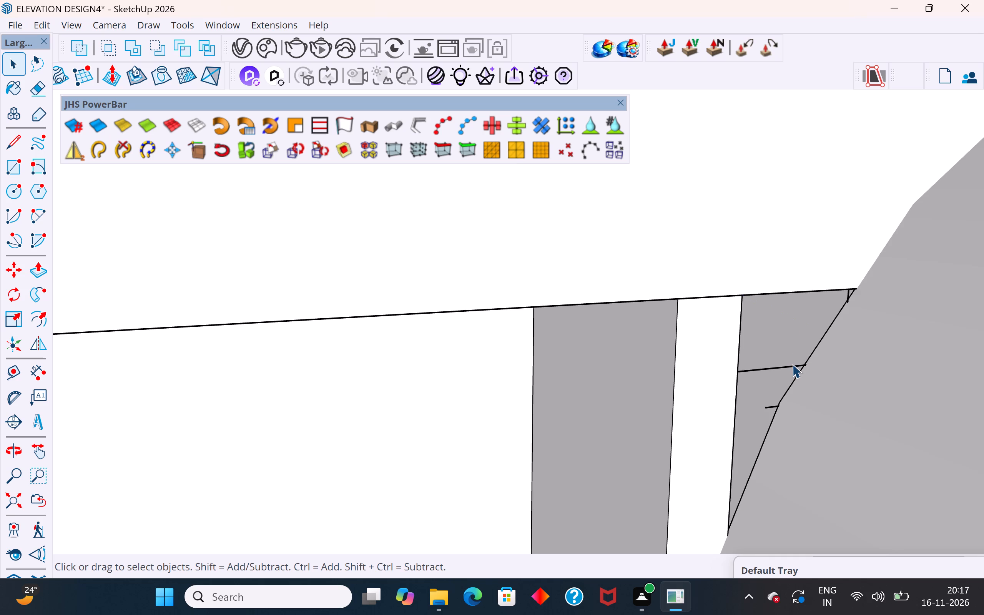
left_click(794, 364)
key("Delete")
left_click(772, 407)
key("Delete")
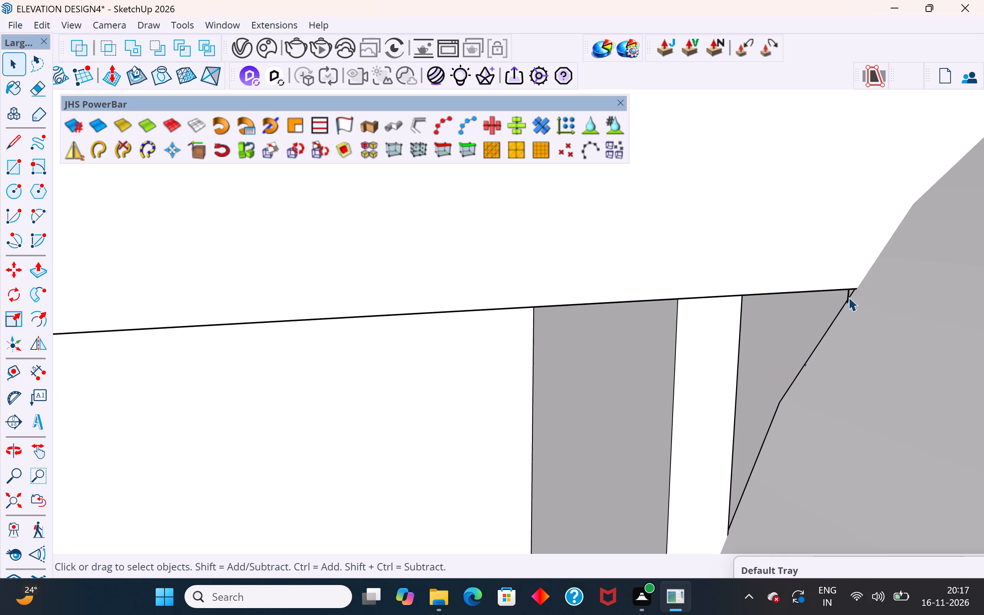
left_click(846, 295)
key("Delete")
Hide the arched surround group around the large window.
scroll(787, 408, "up", 4)
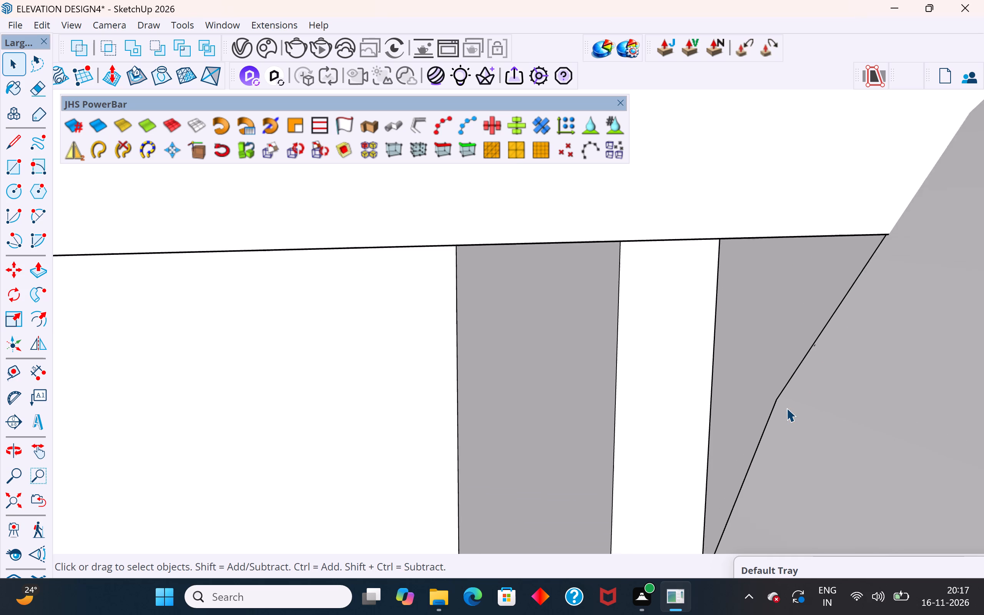
scroll(786, 408, "down", 20)
scroll(786, 408, "down", 7)
middle_click_drag(801, 325, 788, 340)
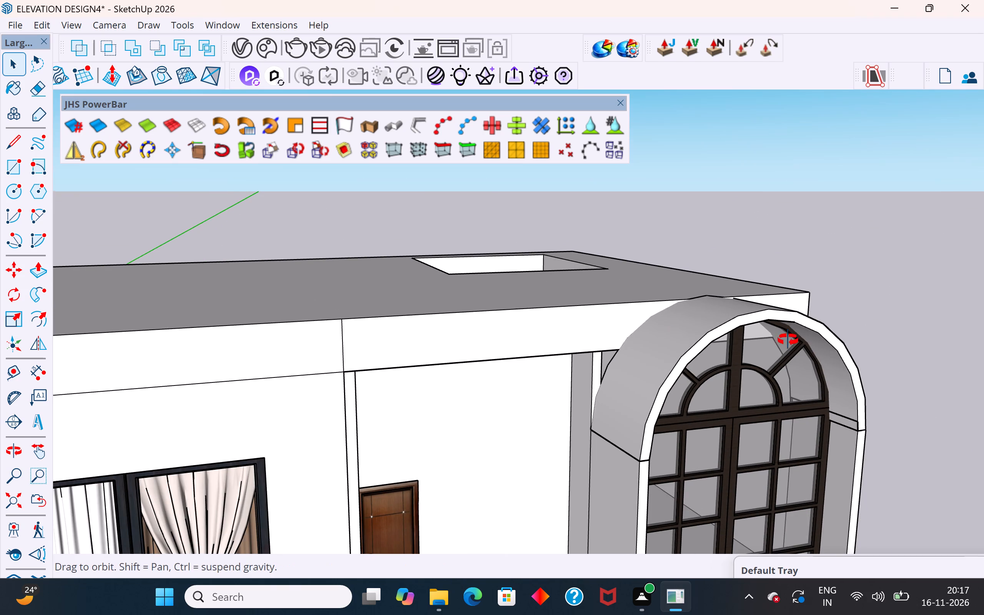
middle_click_drag(788, 340, 574, 394)
left_click(422, 488)
right_click(422, 487)
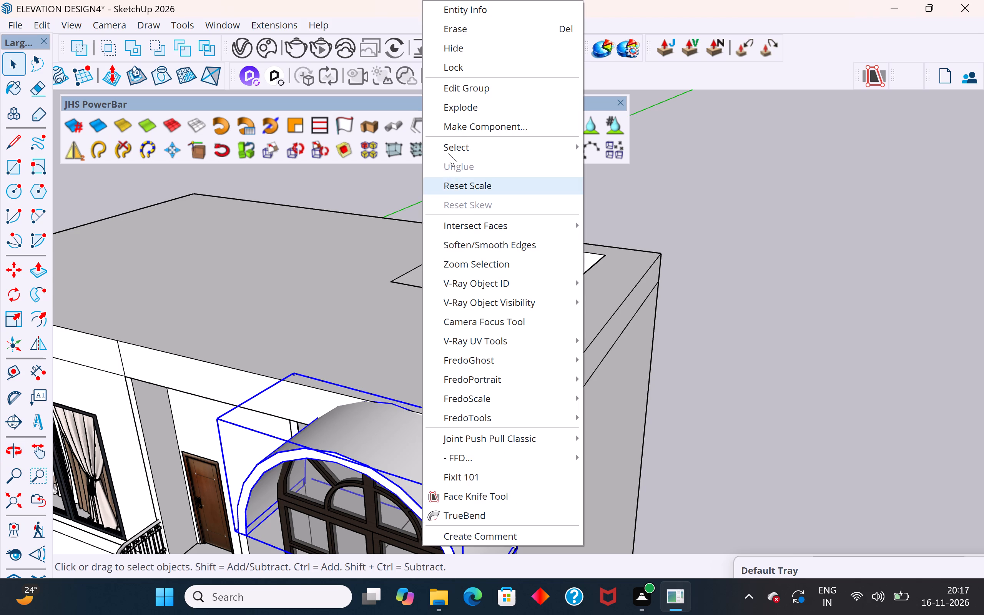
left_click(473, 47)
Delete the two stray edges forming a small corner beside the arched window frame, below the roof band.
middle_click_drag(494, 380, 633, 283)
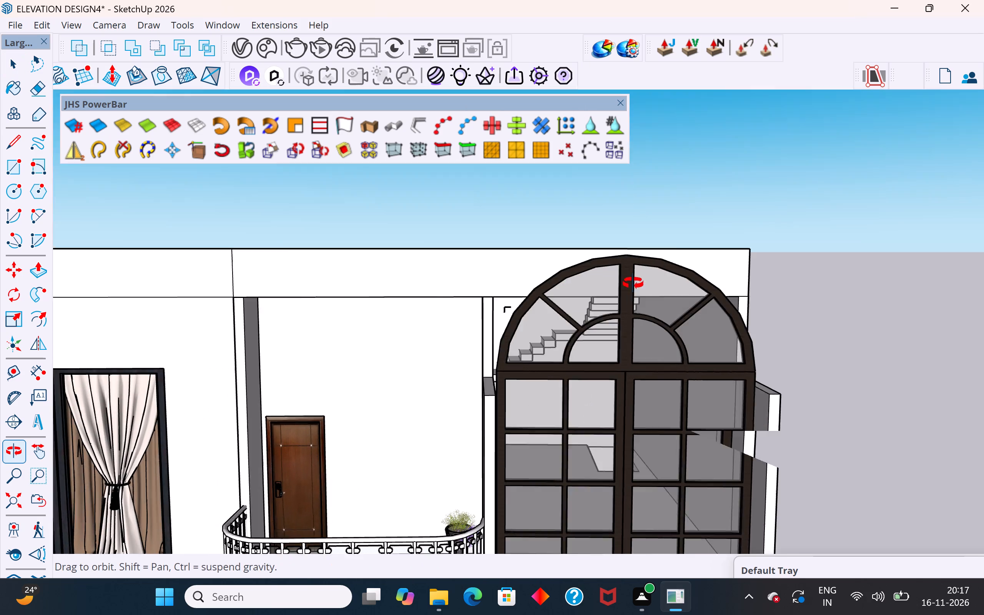
middle_click_drag(633, 283, 628, 283)
scroll(522, 296, "up", 7)
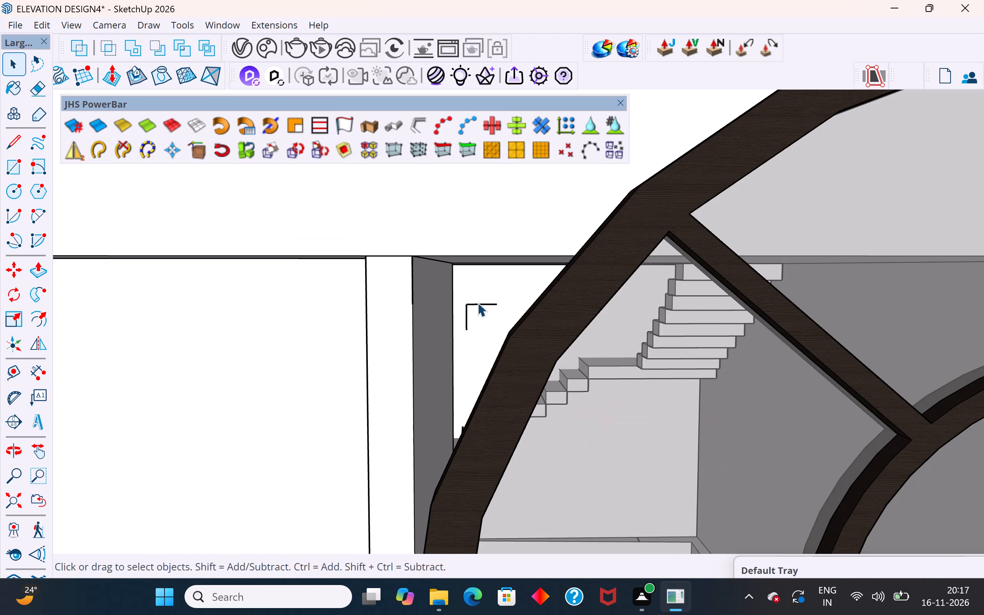
left_click(477, 303)
key("Delete")
left_click(466, 313)
key("Delete")
Draw a 2 Point Arc from the side wall's inner top corner to the roof band's lower edge, on the building's outer-corner side.
scroll(466, 313, "down", 6)
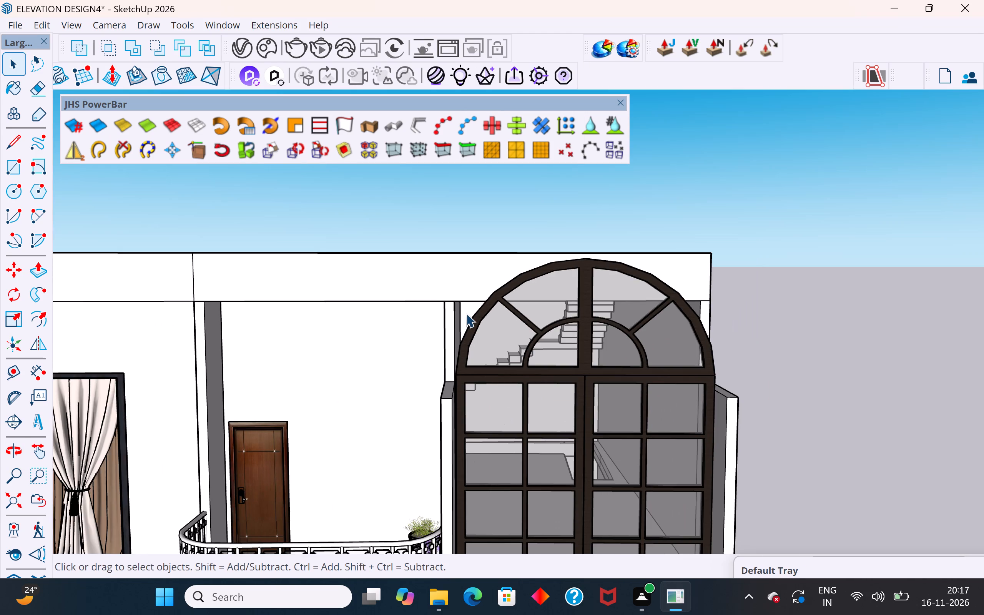
middle_click_drag(465, 320, 451, 411)
scroll(706, 480, "up", 2)
scroll(543, 346, "down", 4)
scroll(643, 459, "up", 3)
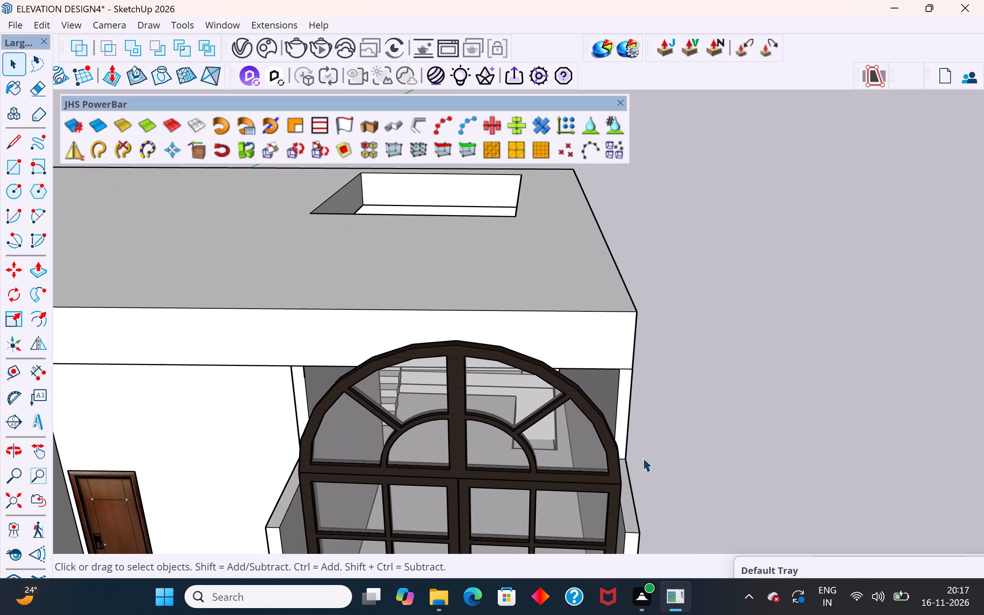
left_click(36, 213)
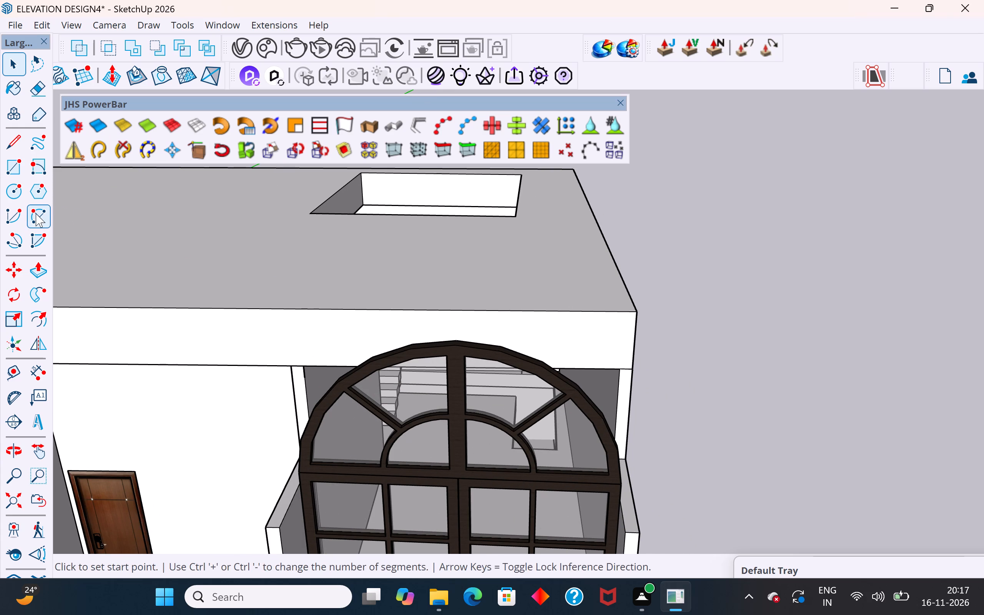
scroll(626, 445, "up", 4)
middle_click_drag(614, 458, 472, 432)
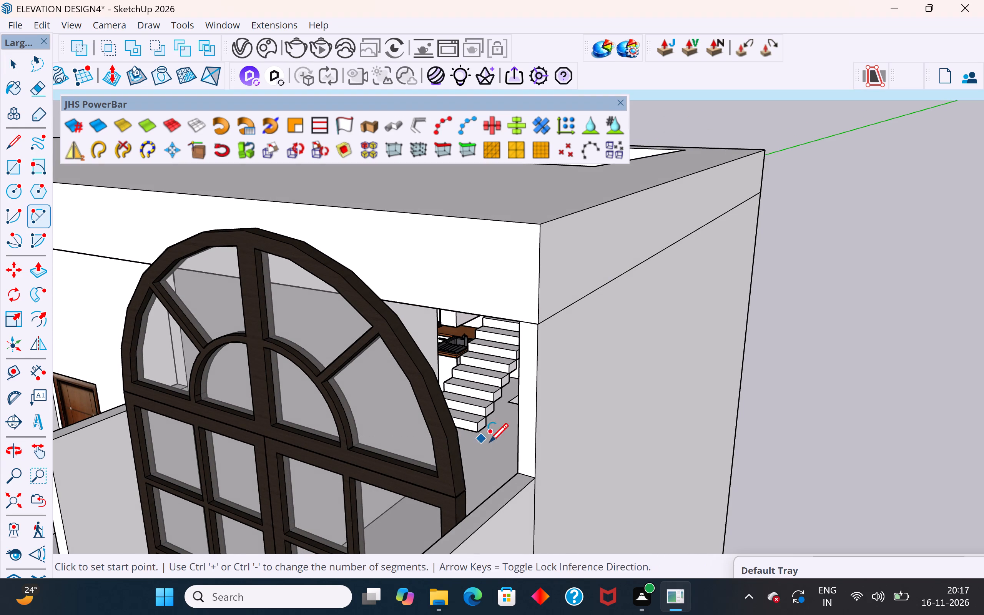
left_click(521, 470)
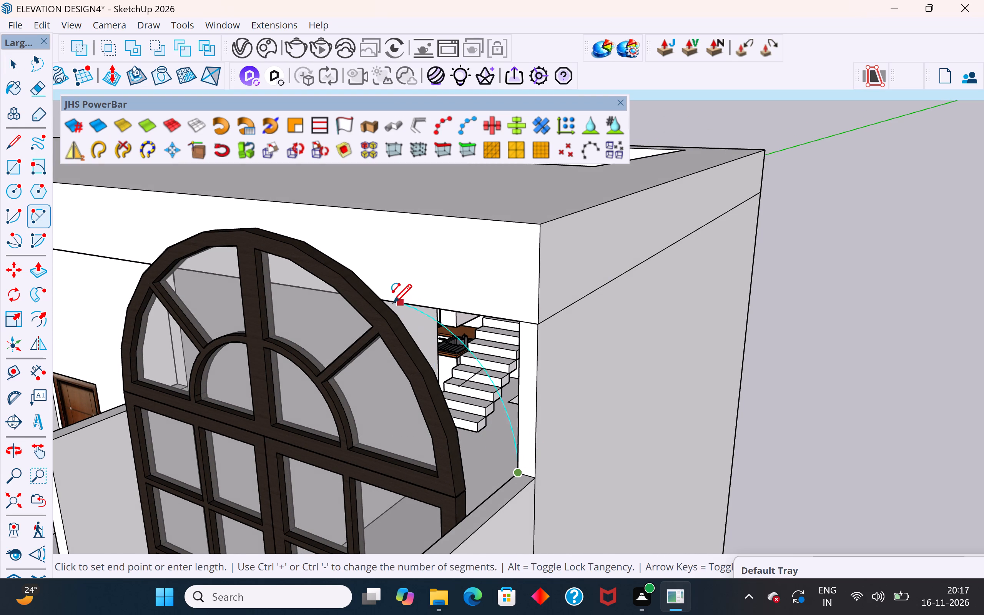
middle_click_drag(401, 303, 384, 386)
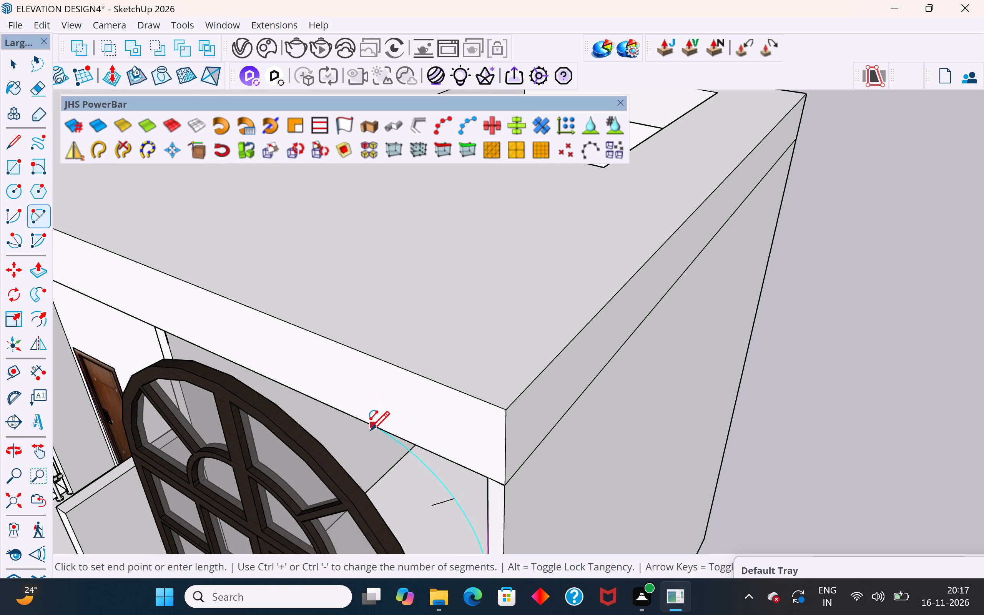
left_click(372, 427)
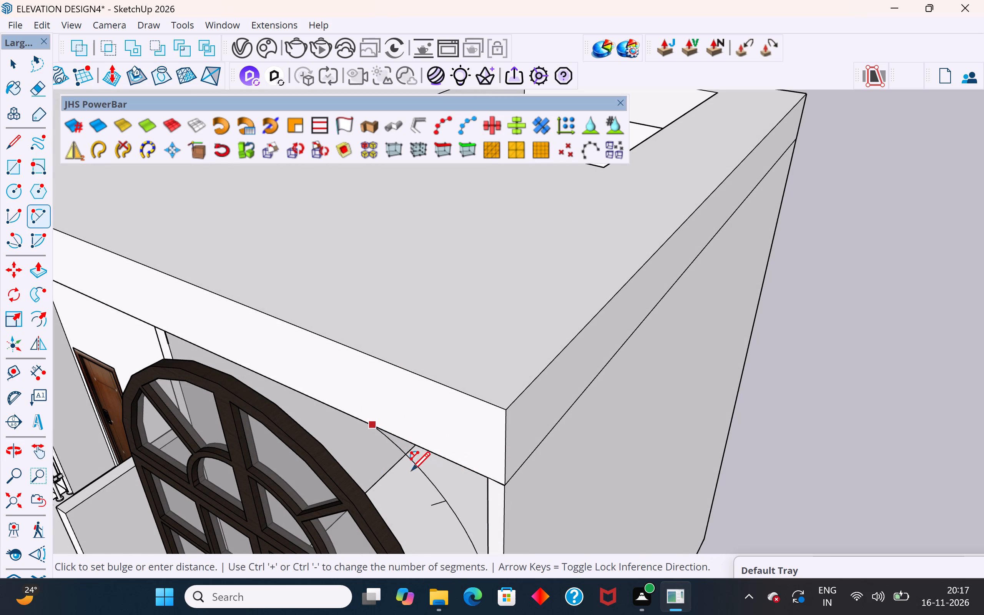
middle_click_drag(417, 445, 477, 305)
middle_click_drag(480, 324, 434, 360)
middle_click_drag(539, 264, 511, 301)
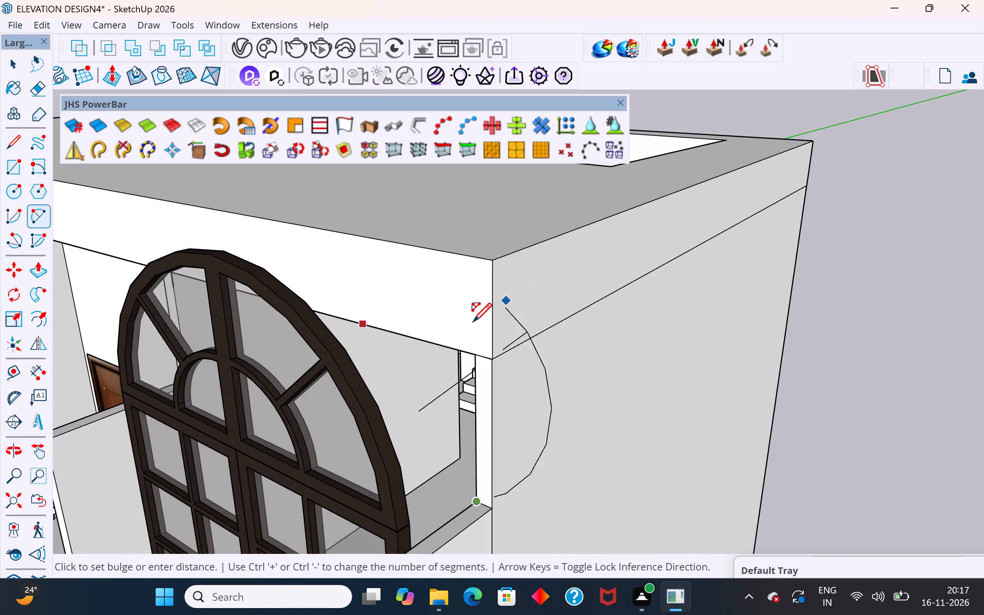
left_click(404, 333)
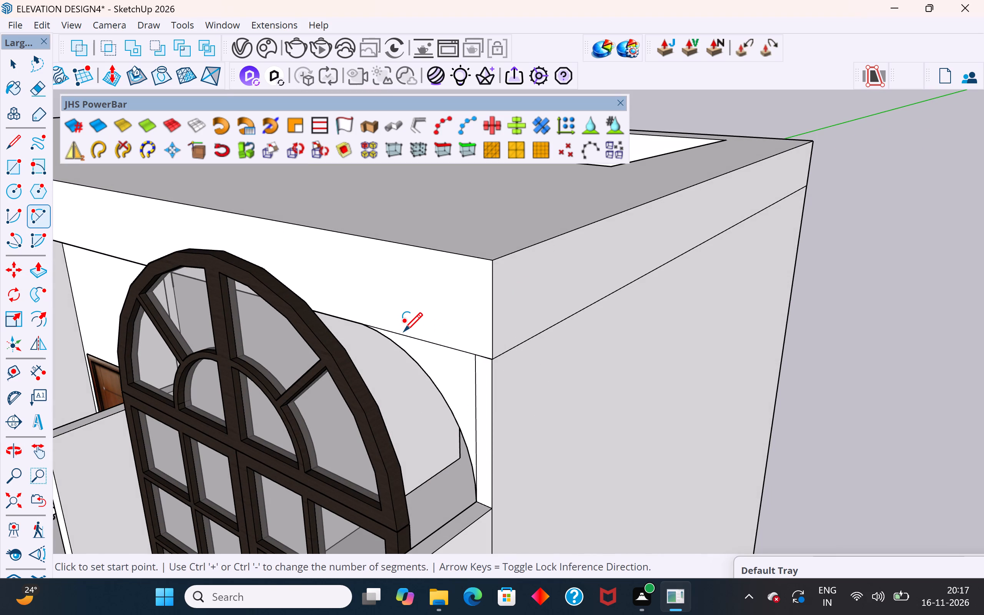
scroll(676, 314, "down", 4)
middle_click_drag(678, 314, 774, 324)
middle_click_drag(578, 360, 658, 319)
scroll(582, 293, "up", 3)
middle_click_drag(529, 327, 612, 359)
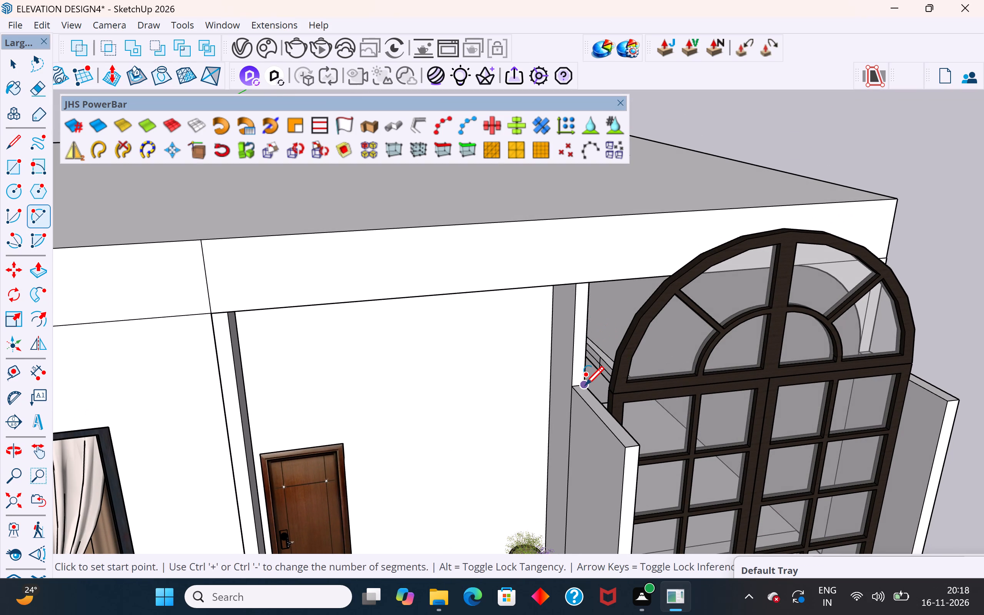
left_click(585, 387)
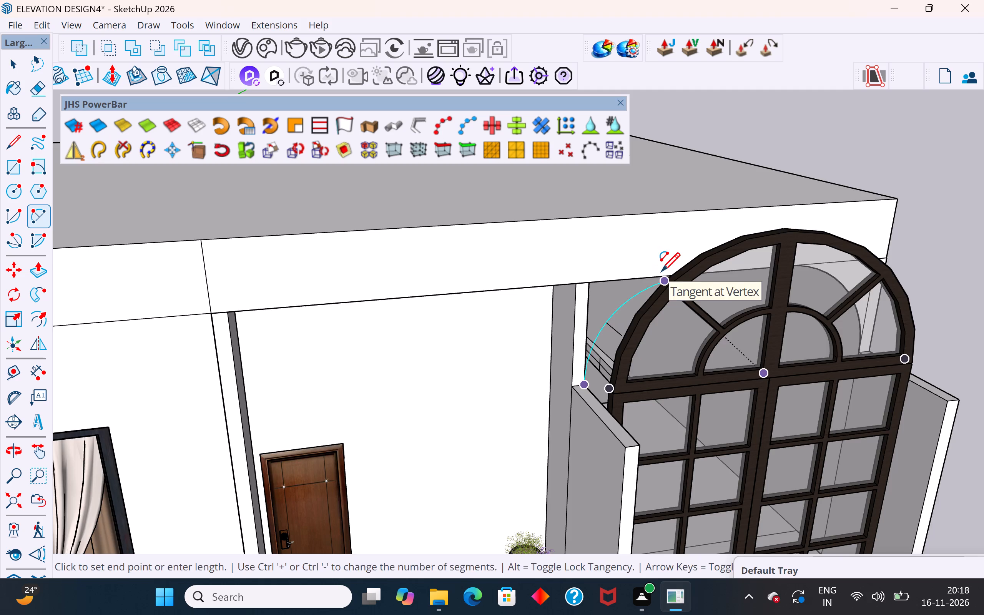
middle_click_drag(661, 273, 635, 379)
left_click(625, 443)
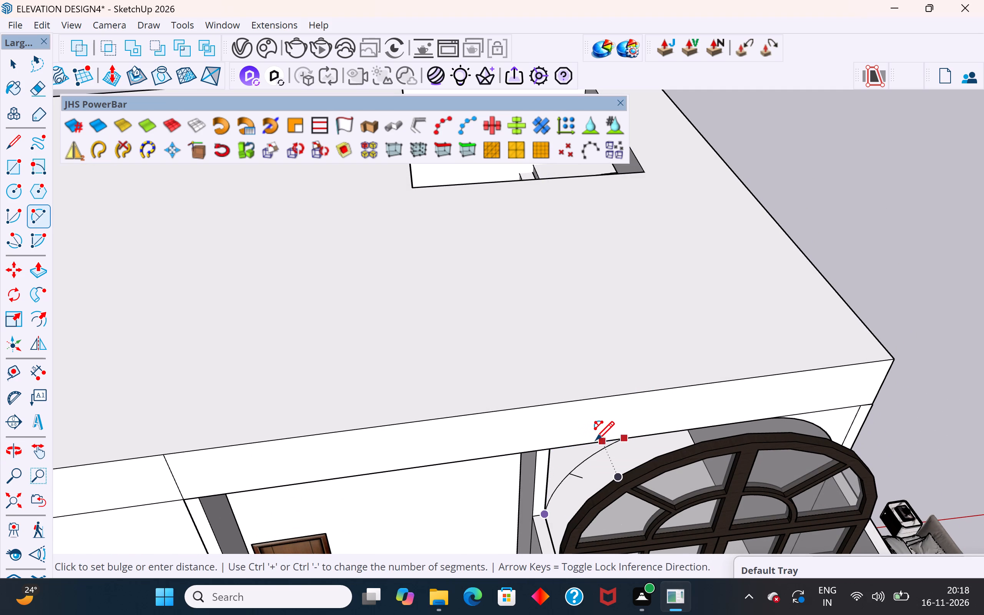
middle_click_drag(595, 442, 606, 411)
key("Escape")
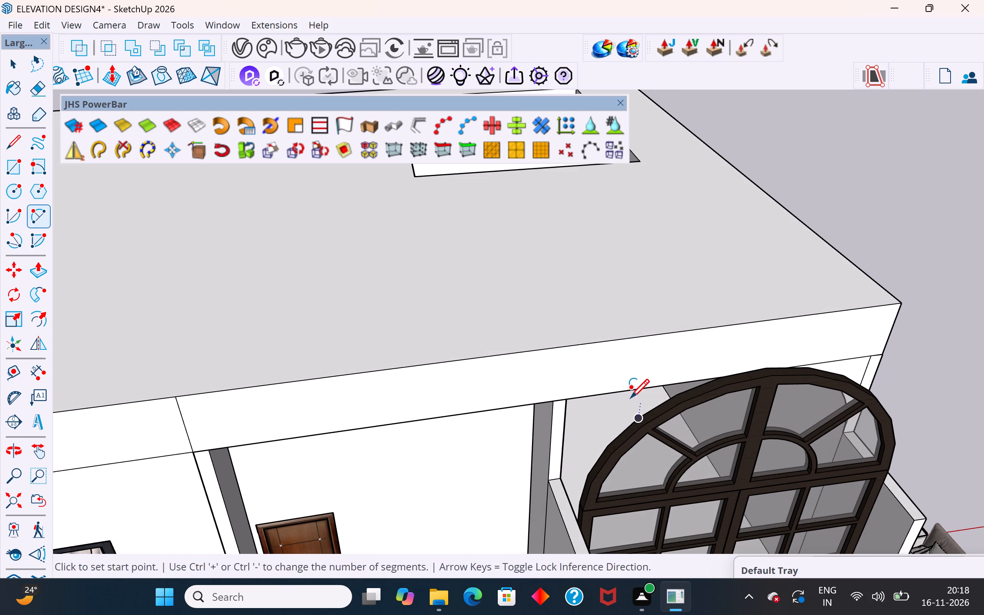
Draw a matching 2 Point Arc on the balcony side, from the side wall's inner top corner to the roof band's lower edge.
left_click(564, 473)
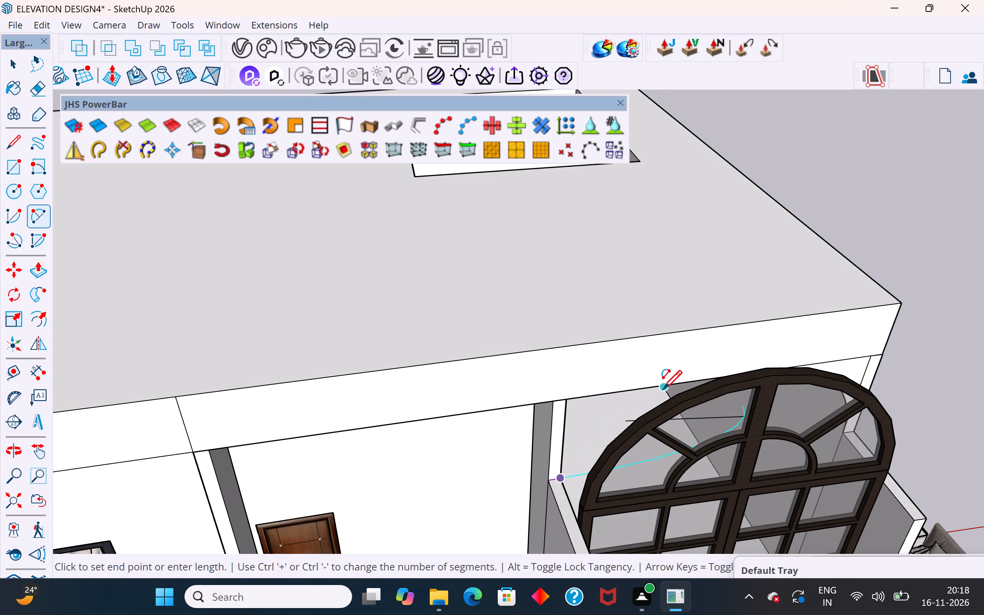
left_click(660, 390)
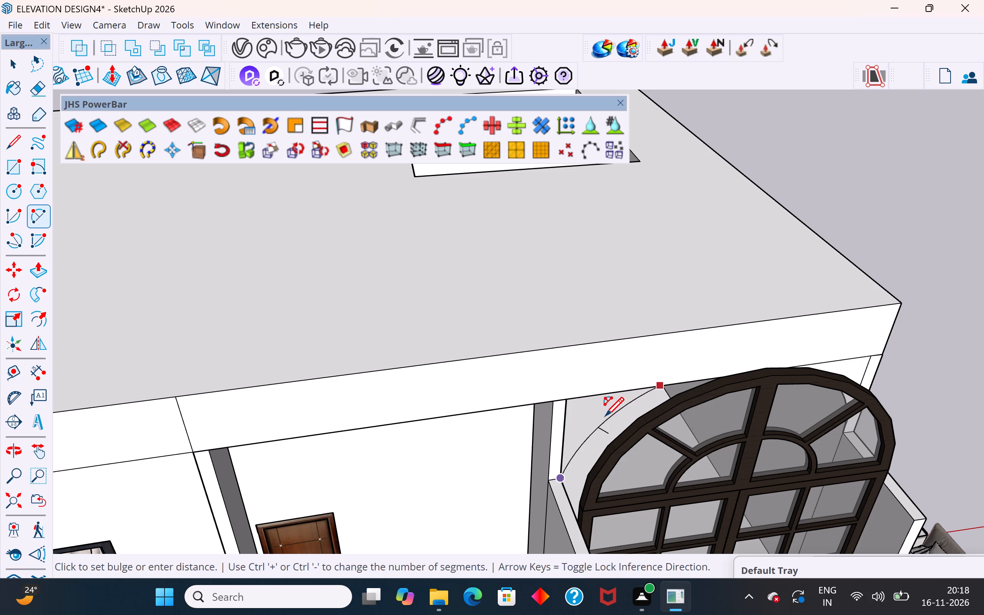
middle_click_drag(592, 408, 631, 327)
scroll(631, 327, "down", 4)
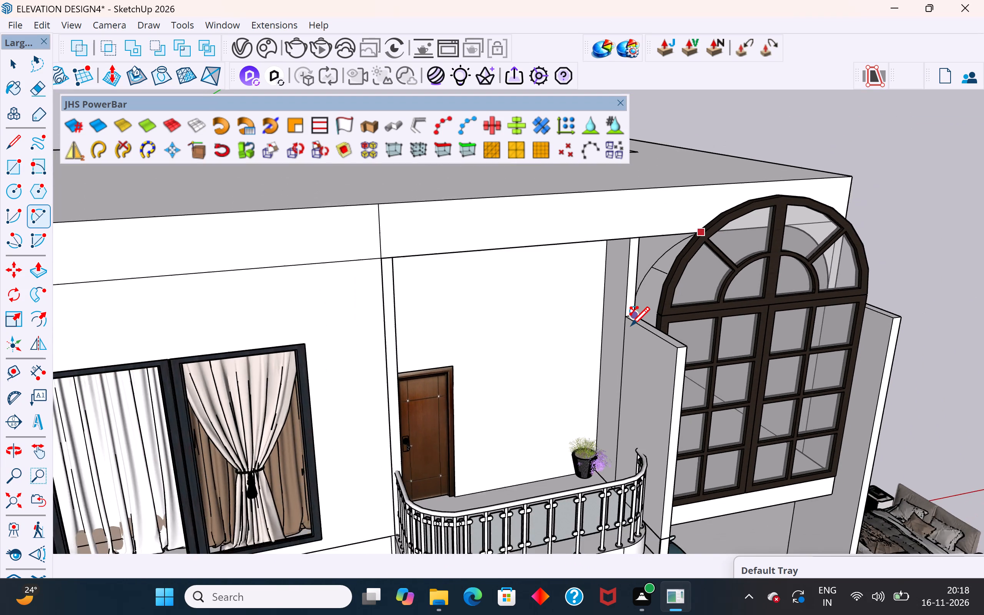
scroll(631, 327, "down", 4)
middle_click_drag(631, 327, 648, 315)
scroll(645, 273, "up", 4)
middle_click_drag(644, 273, 639, 282)
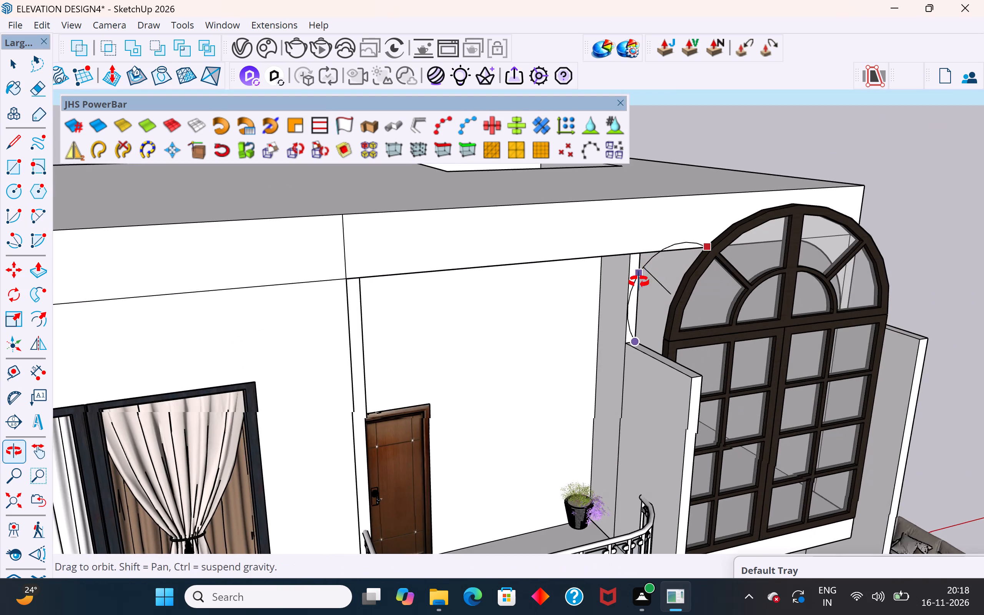
middle_click_drag(639, 282, 622, 300)
scroll(644, 293, "up", 4)
middle_click_drag(650, 291, 725, 264)
scroll(725, 264, "up", 3)
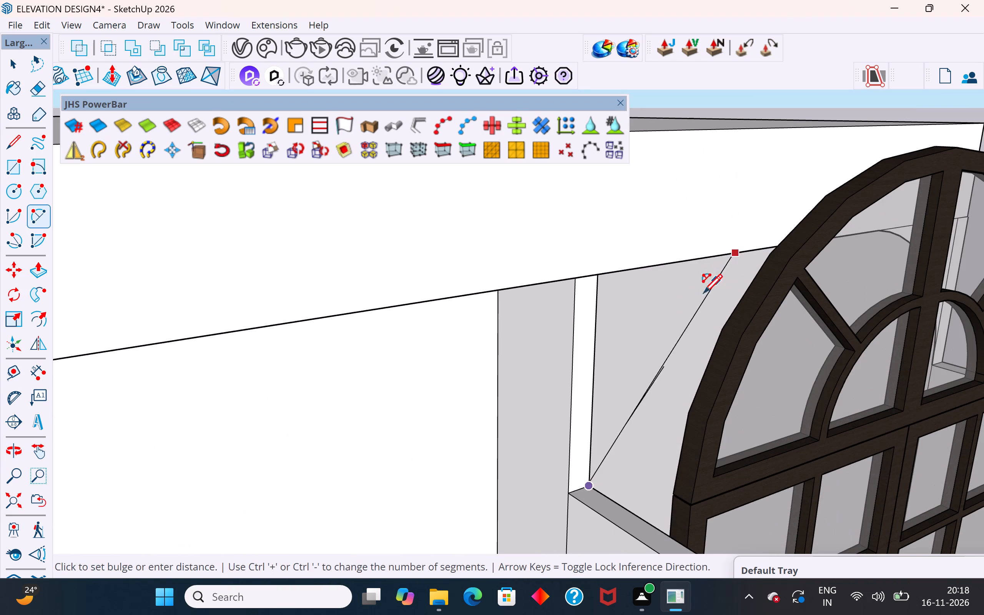
left_click(601, 382)
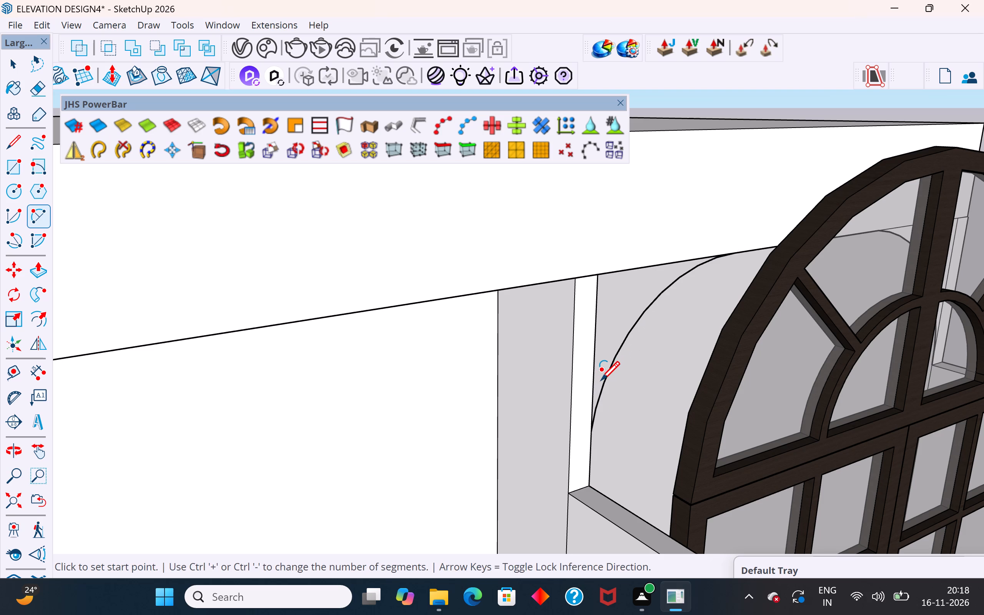
Undo the balcony-side arc drawn on the wall opening.
middle_click_drag(686, 278, 691, 241)
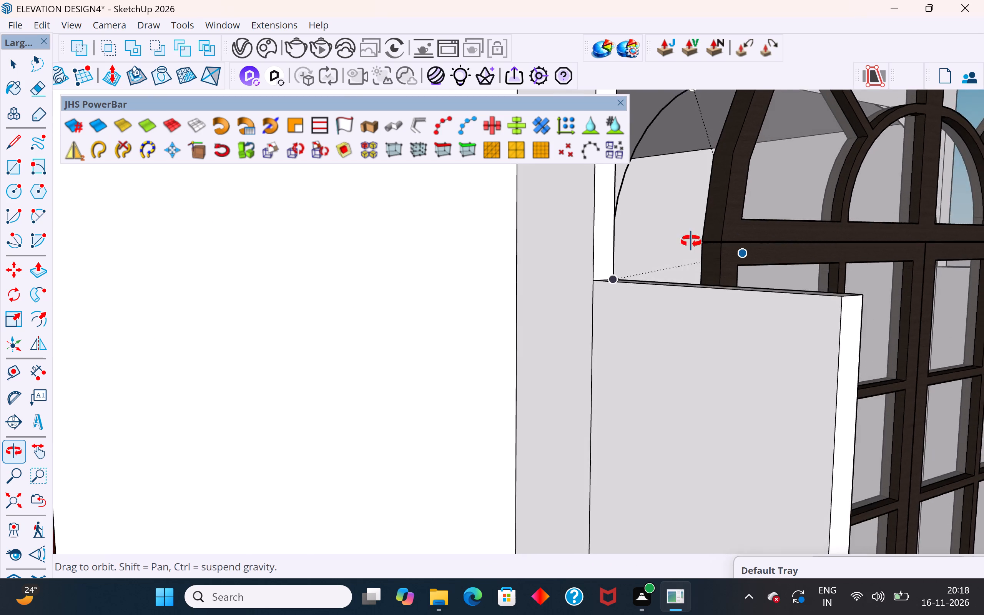
middle_click_drag(691, 241, 689, 297)
scroll(670, 362, "down", 4)
middle_click_drag(678, 358, 672, 291)
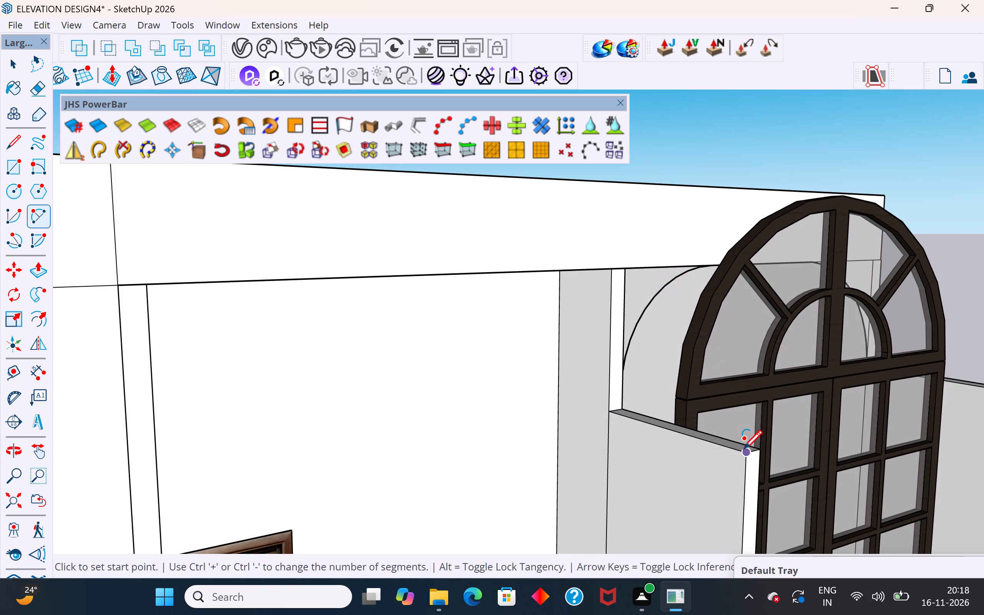
key("ctrl+z")
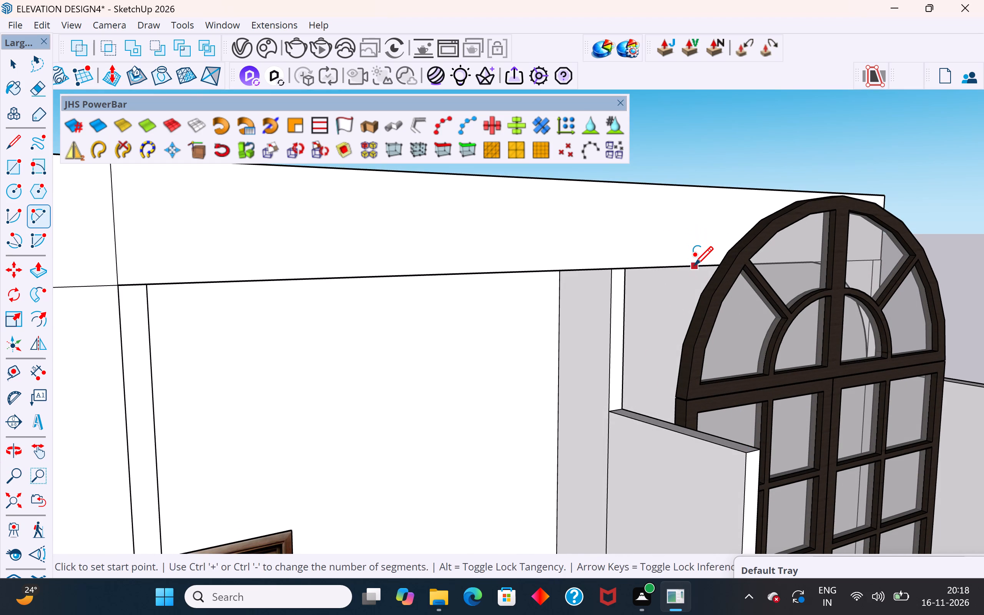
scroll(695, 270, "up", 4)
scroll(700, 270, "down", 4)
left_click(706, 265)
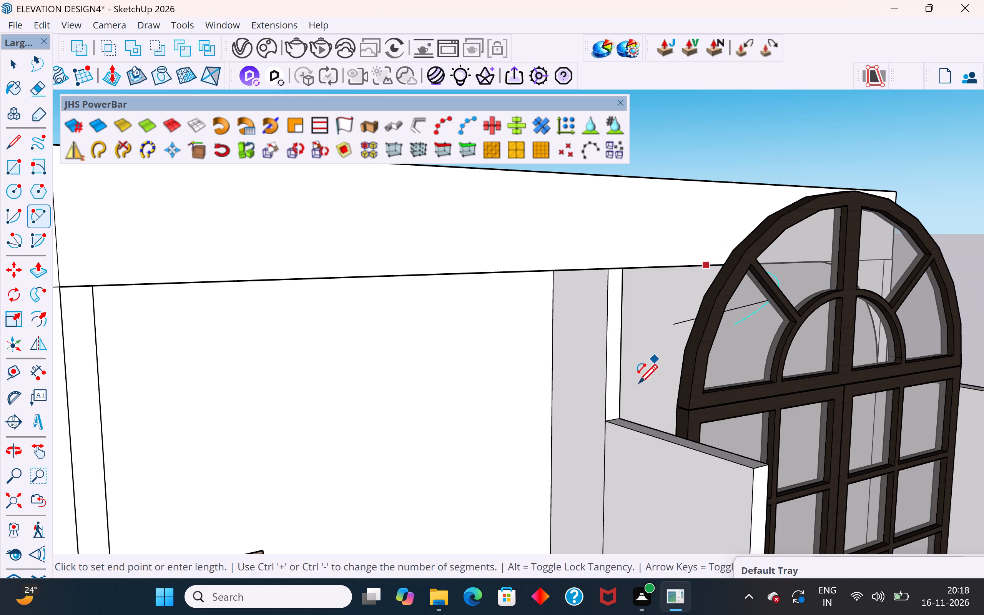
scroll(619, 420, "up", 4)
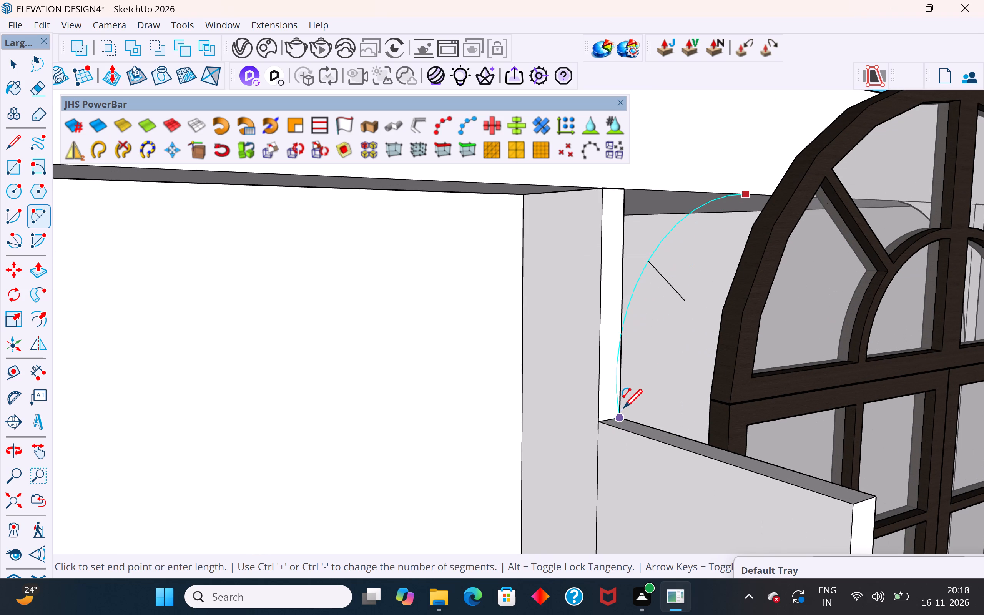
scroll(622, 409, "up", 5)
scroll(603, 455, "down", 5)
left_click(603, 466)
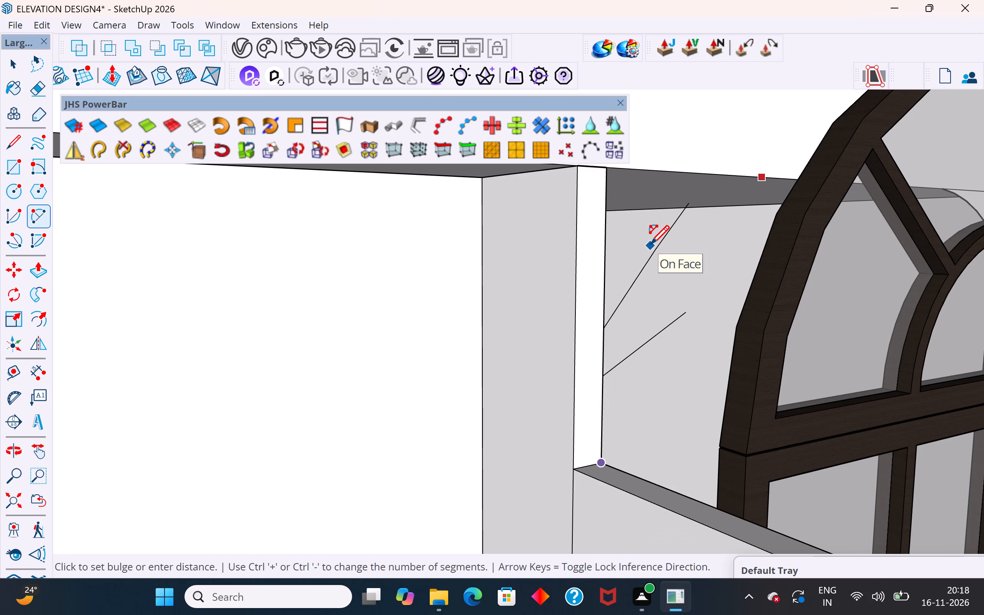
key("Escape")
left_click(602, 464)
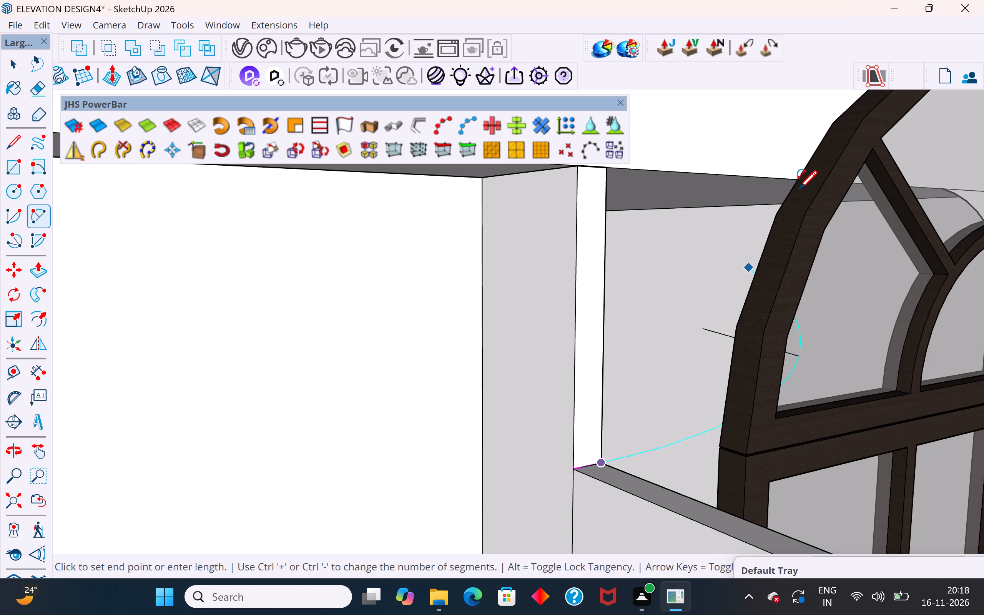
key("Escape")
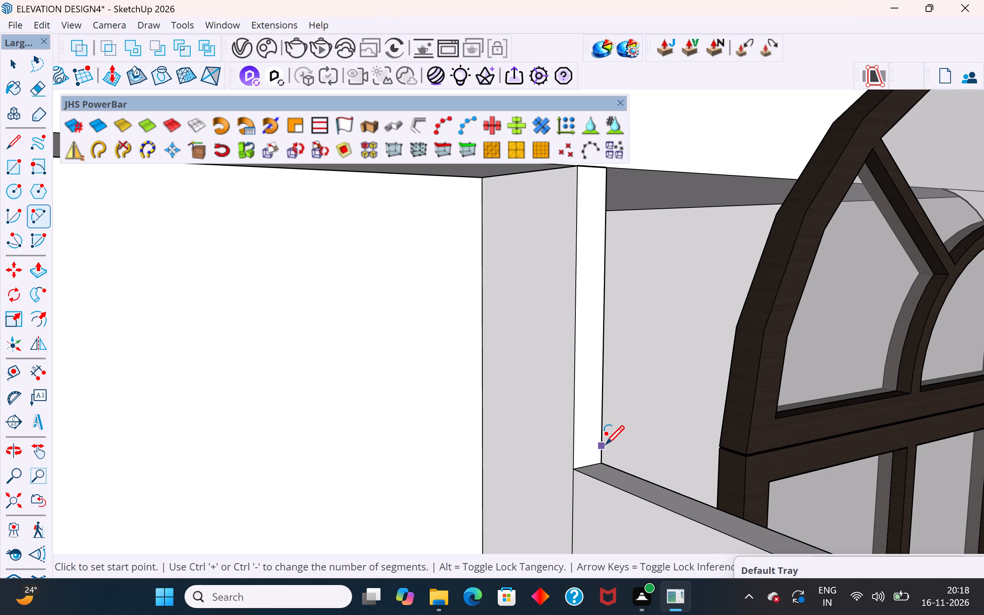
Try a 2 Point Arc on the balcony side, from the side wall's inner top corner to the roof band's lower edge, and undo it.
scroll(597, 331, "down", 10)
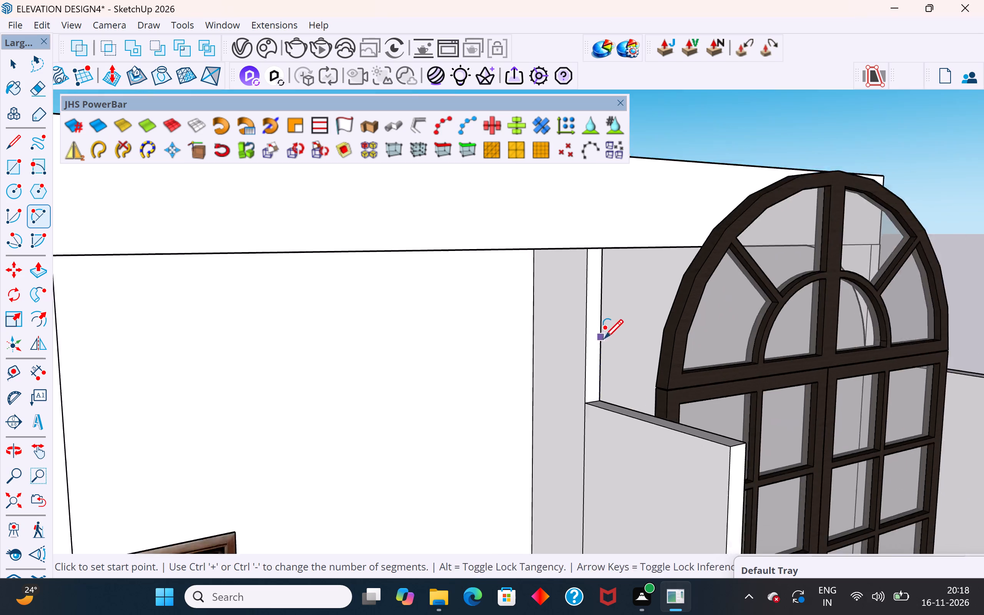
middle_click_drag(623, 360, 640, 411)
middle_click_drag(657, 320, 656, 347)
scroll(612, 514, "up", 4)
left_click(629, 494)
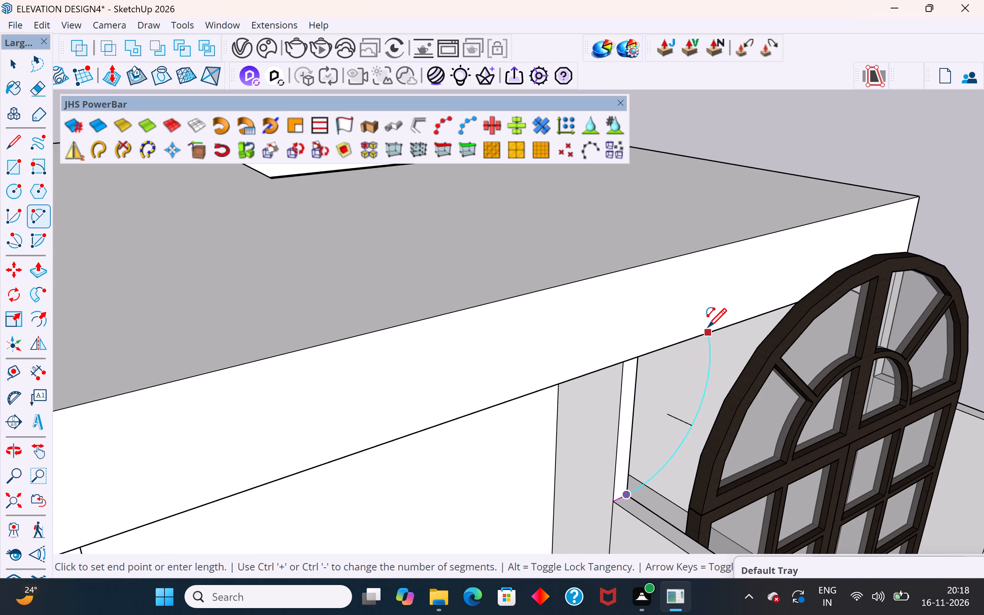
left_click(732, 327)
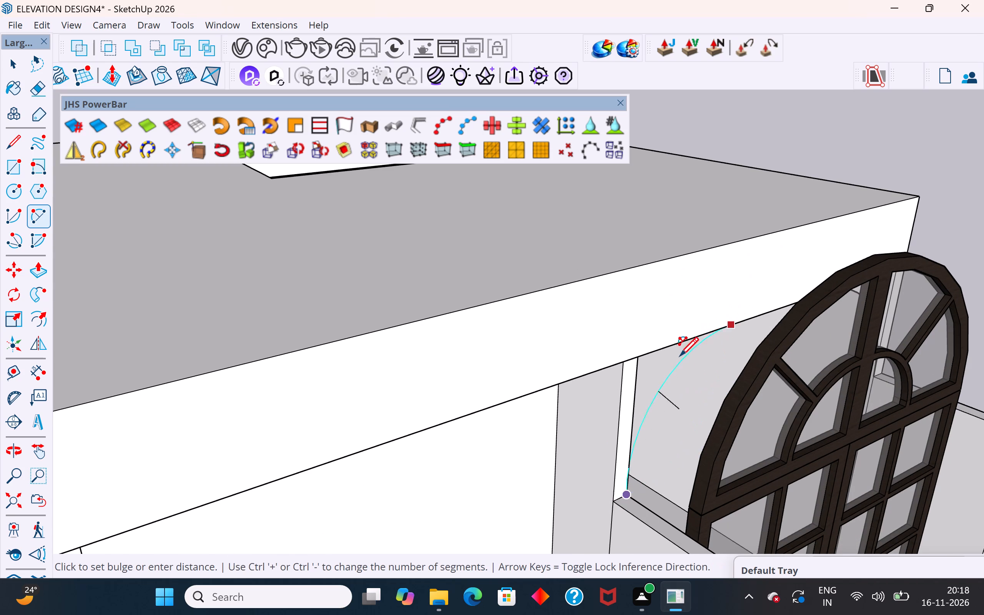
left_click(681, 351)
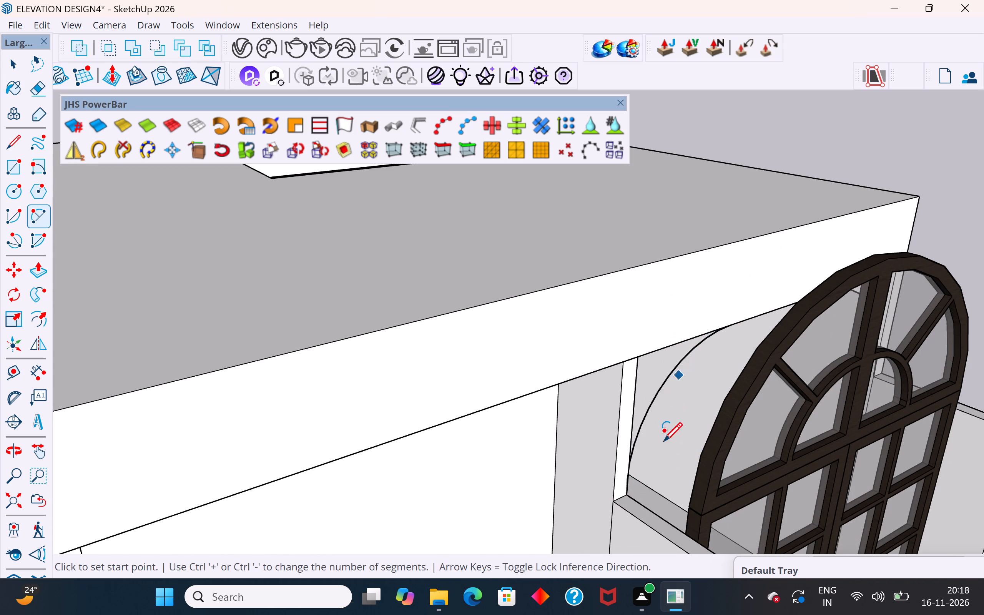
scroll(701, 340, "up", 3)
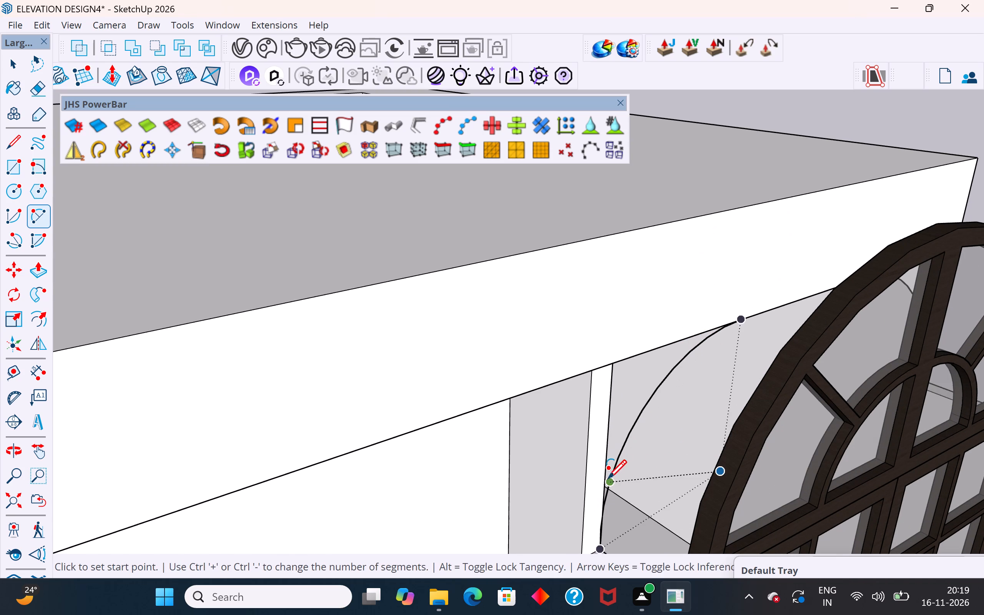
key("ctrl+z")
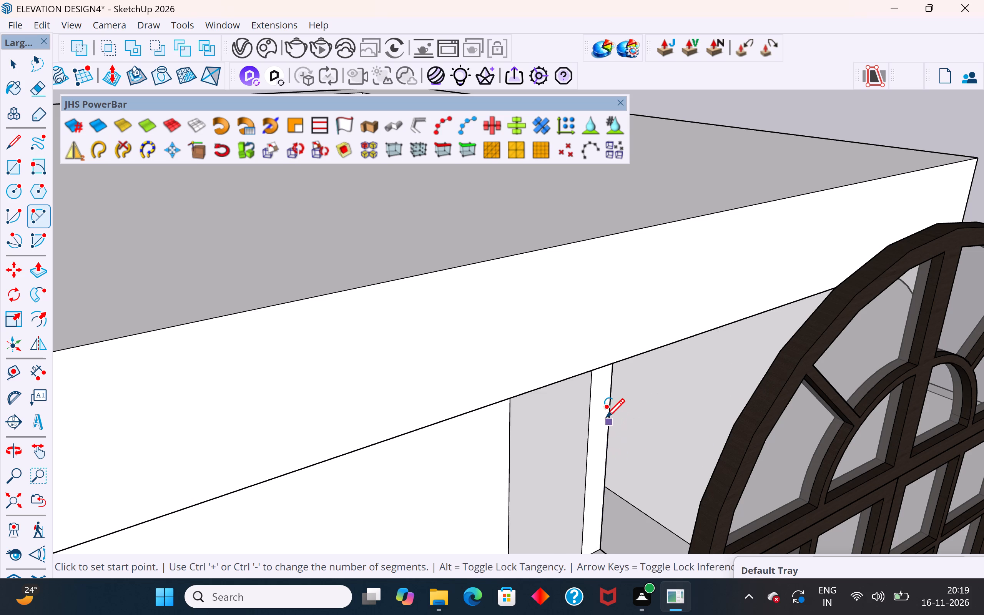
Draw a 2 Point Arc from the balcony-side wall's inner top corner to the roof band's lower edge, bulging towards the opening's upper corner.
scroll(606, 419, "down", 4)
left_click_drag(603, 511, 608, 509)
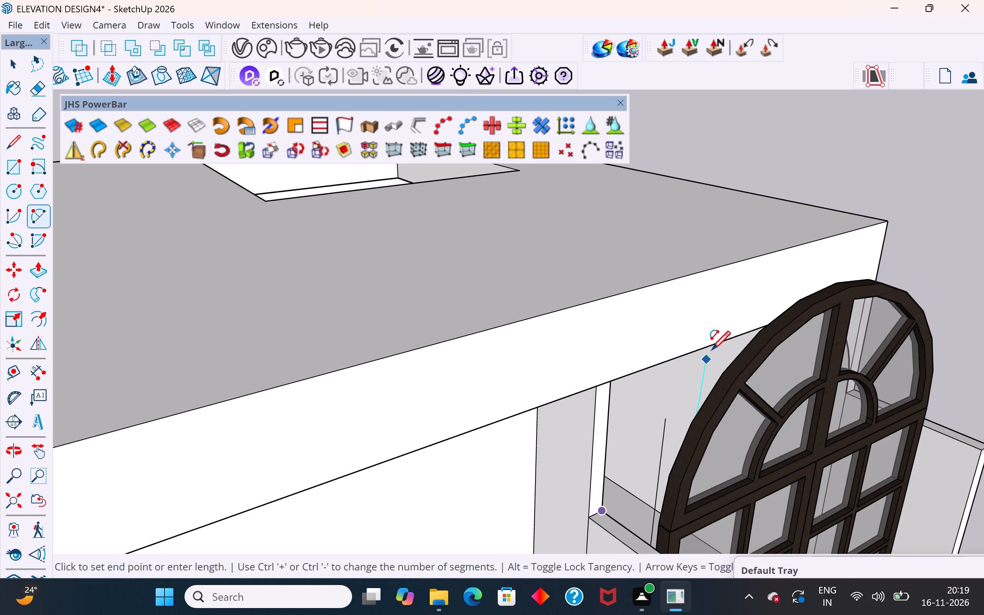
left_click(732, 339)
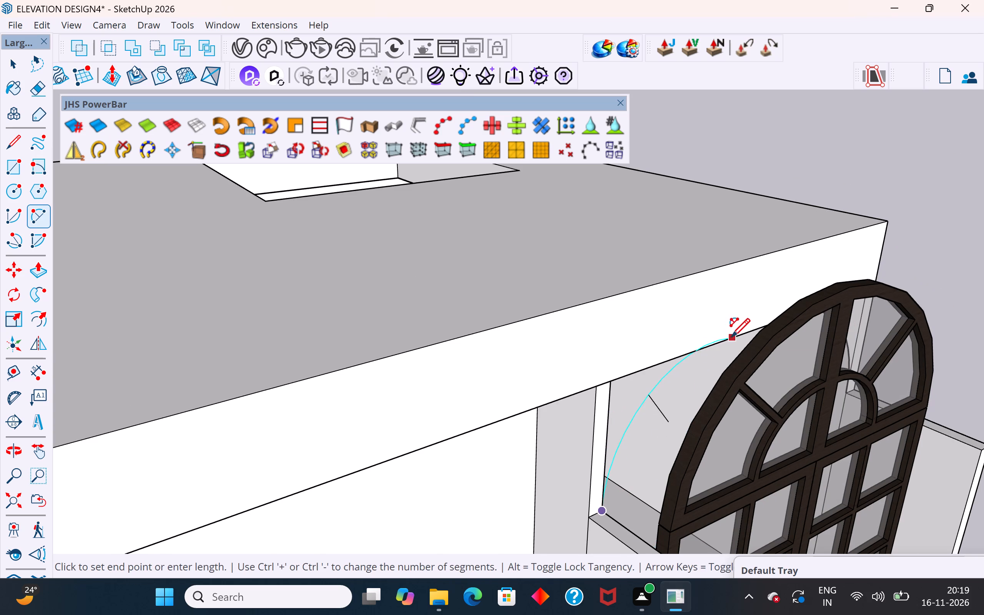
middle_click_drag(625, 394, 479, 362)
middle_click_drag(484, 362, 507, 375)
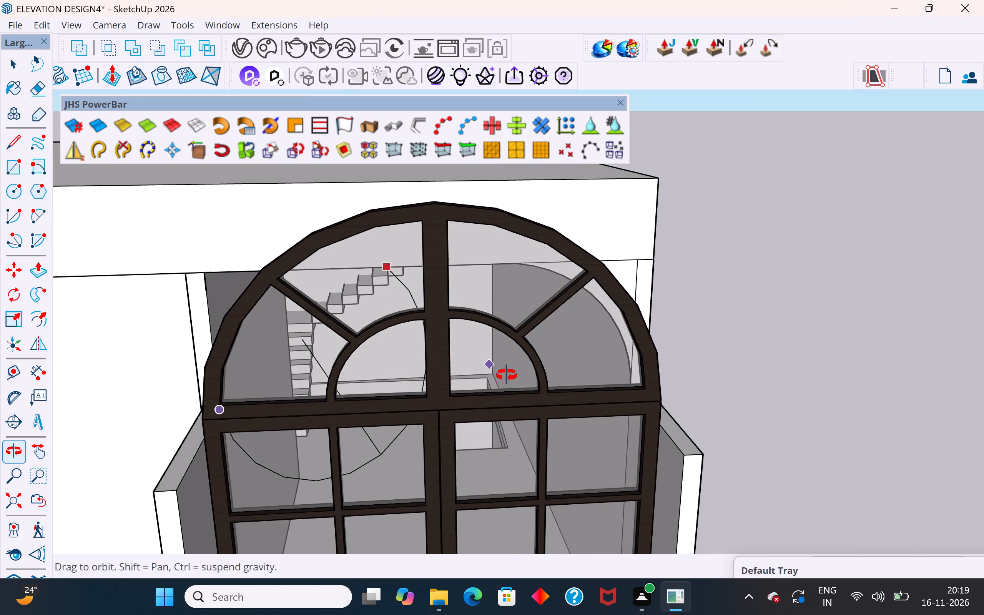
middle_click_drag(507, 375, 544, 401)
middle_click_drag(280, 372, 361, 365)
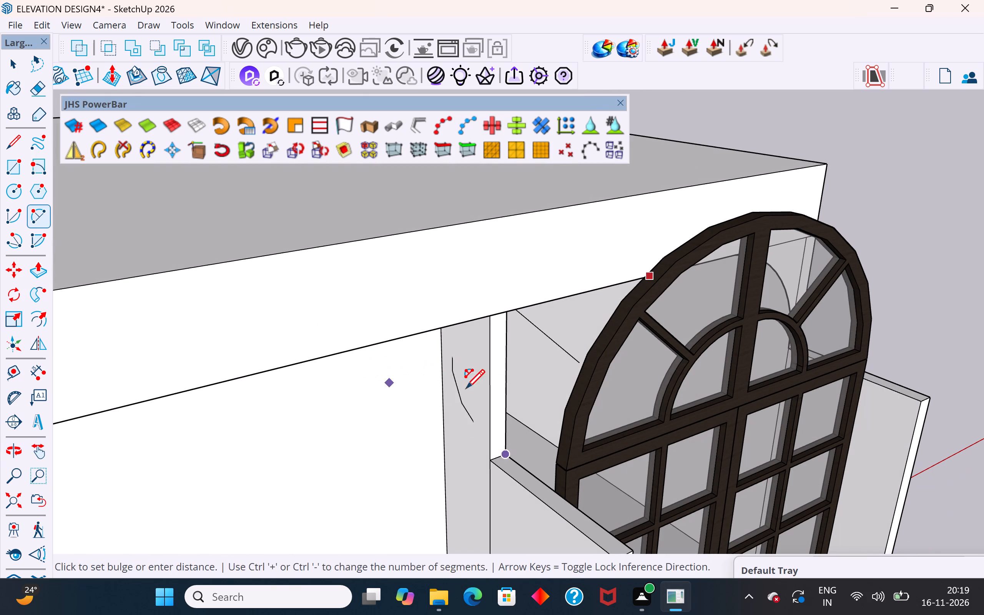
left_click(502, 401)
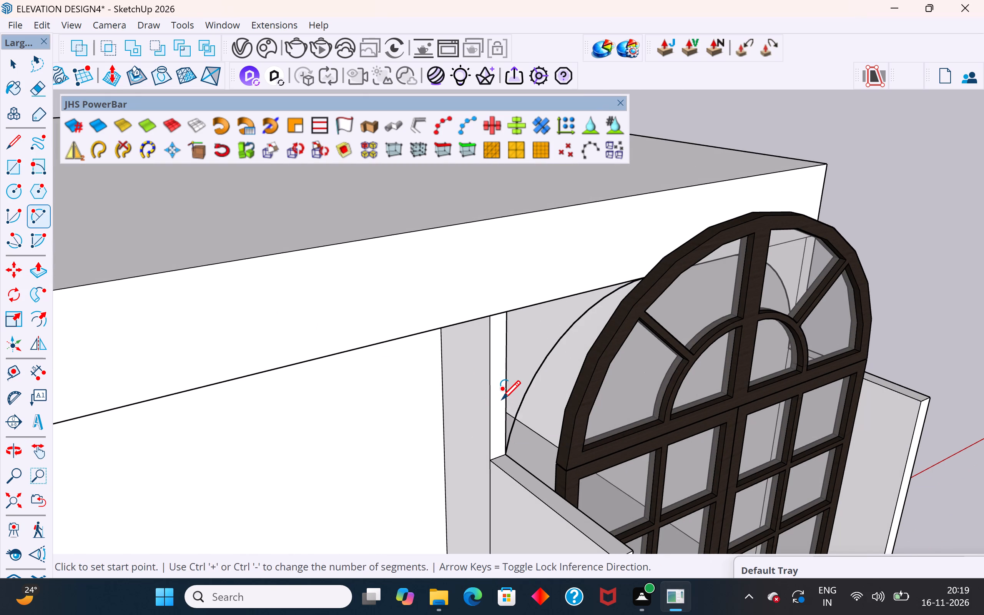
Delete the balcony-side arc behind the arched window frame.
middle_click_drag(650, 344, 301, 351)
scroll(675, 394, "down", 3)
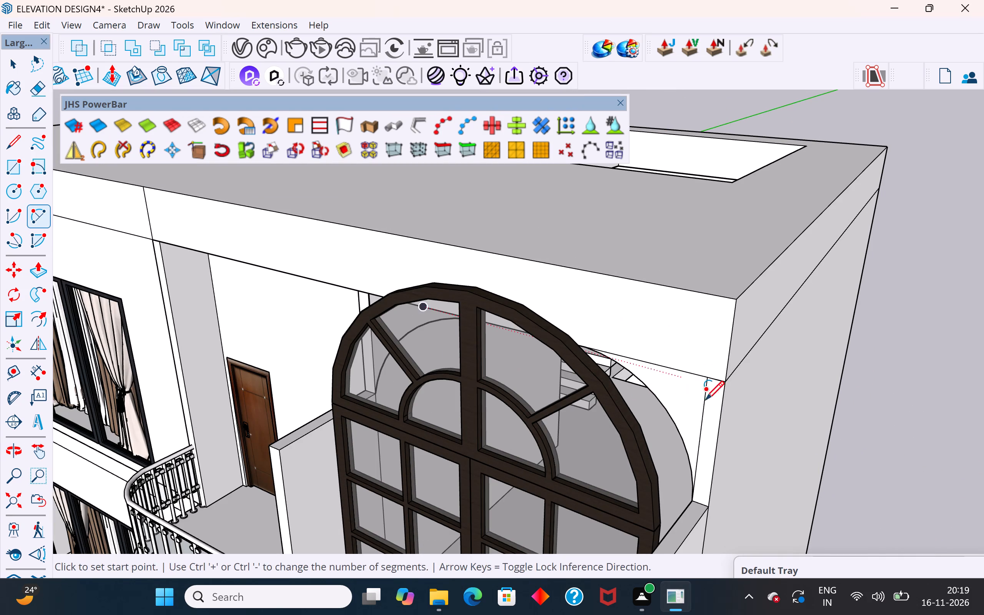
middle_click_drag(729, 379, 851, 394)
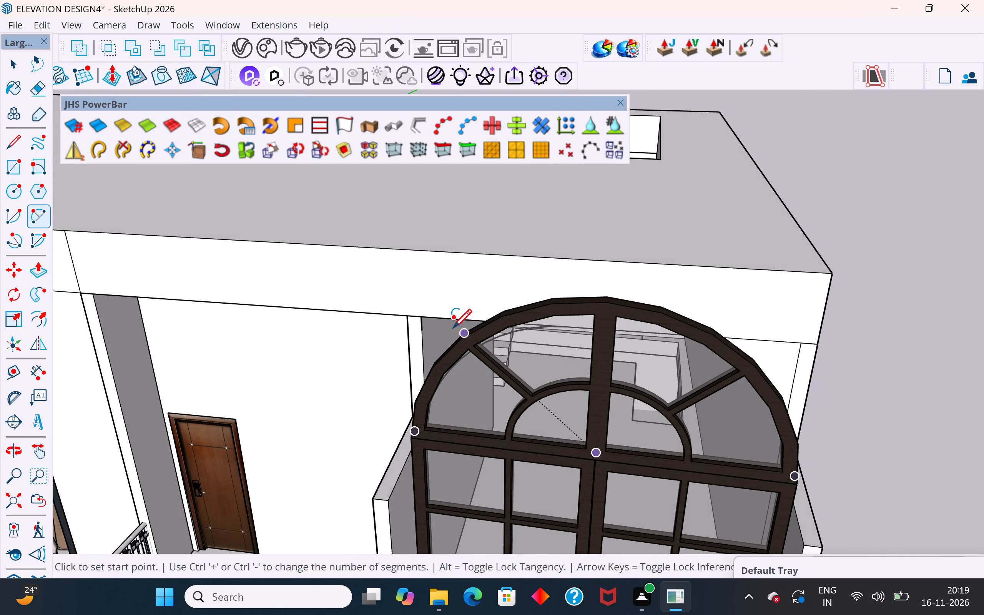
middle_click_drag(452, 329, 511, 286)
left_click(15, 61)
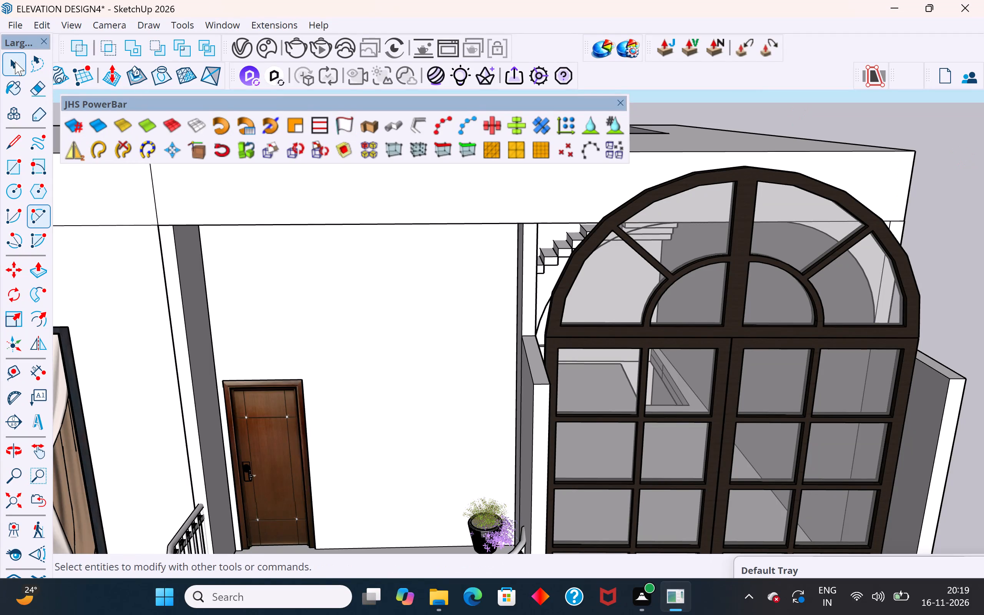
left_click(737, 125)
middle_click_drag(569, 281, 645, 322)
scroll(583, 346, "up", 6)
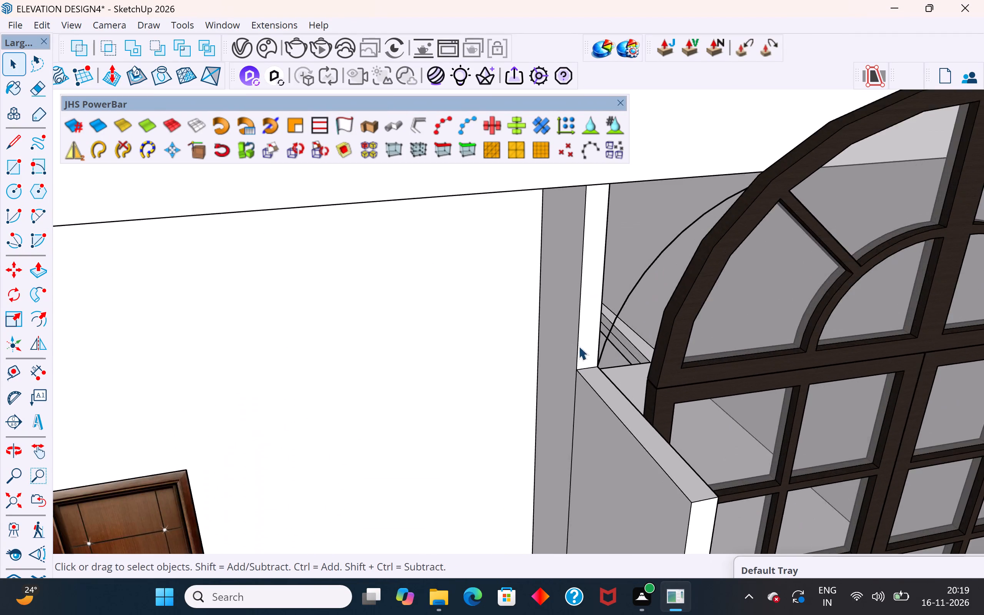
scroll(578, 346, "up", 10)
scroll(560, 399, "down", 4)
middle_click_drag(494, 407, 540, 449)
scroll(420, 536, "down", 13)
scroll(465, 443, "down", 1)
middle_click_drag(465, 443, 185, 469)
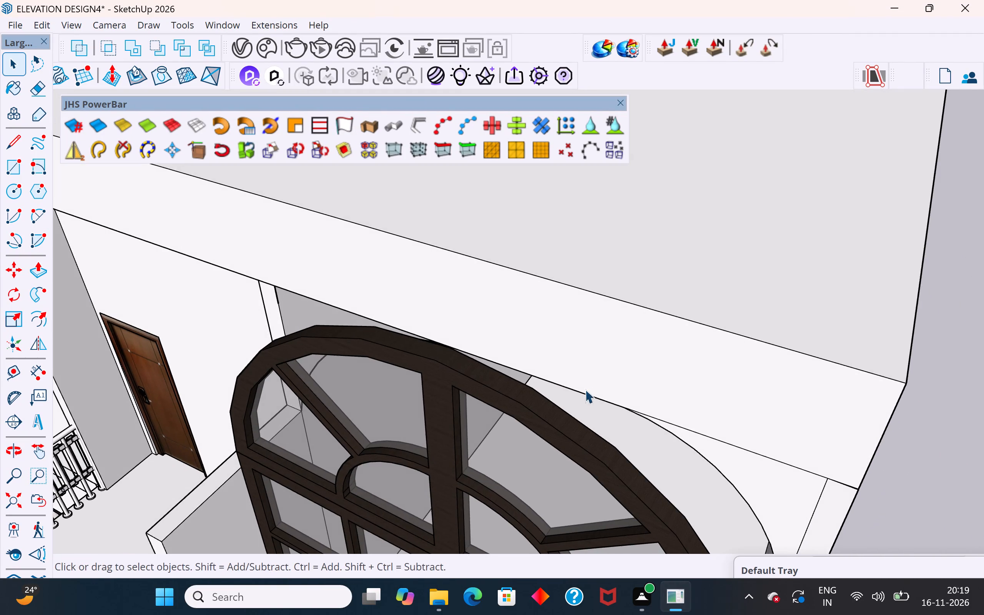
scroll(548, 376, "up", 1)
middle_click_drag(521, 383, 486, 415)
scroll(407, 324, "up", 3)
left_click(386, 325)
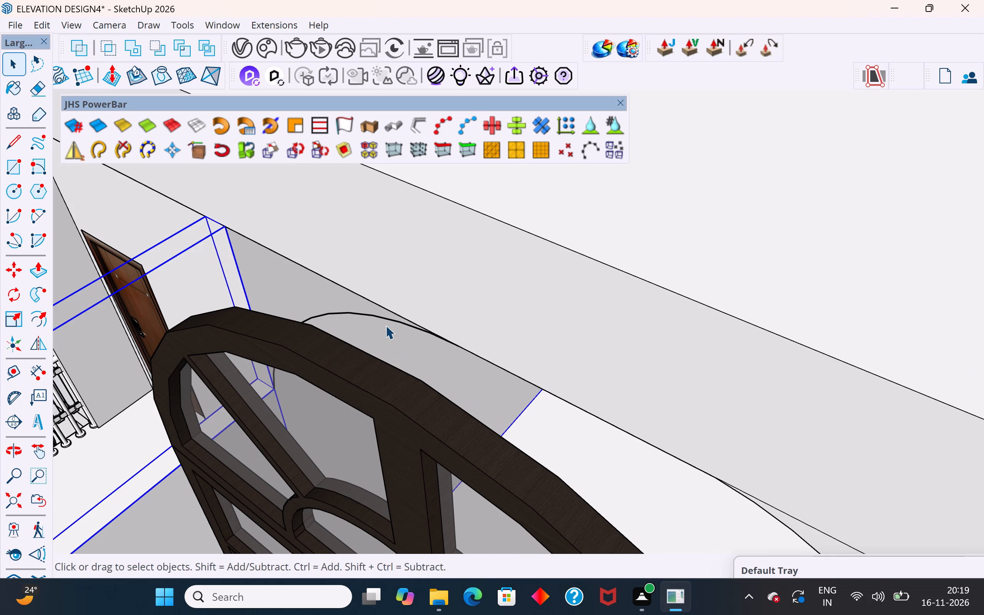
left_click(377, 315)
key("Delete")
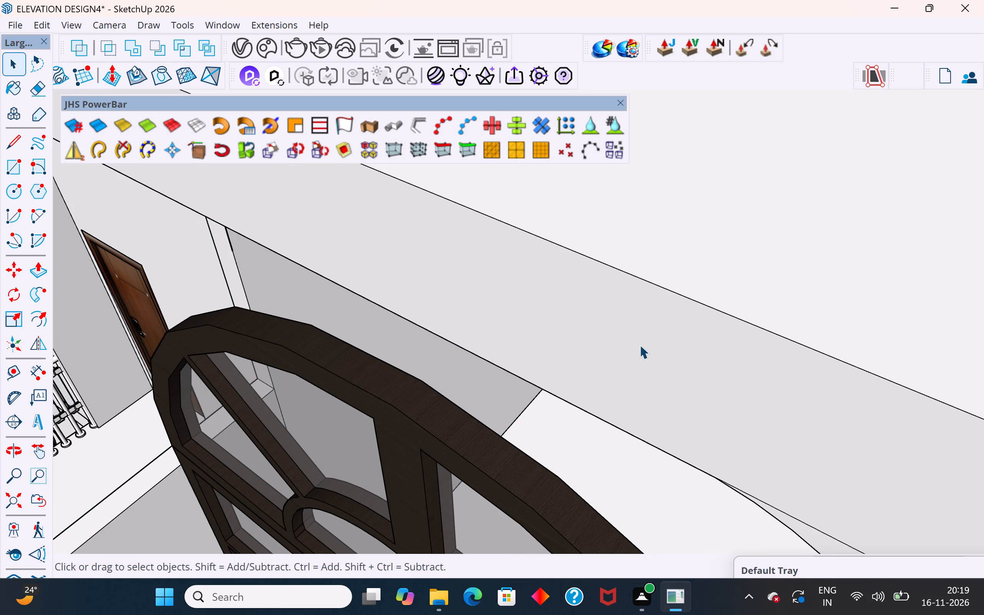
Place a guide line parallel to the building's outer corner edge, where the outer-corner-side arc meets the roof band's lower edge.
scroll(640, 345, "down", 3)
middle_click_drag(663, 345, 983, 281)
scroll(763, 268, "down", 3)
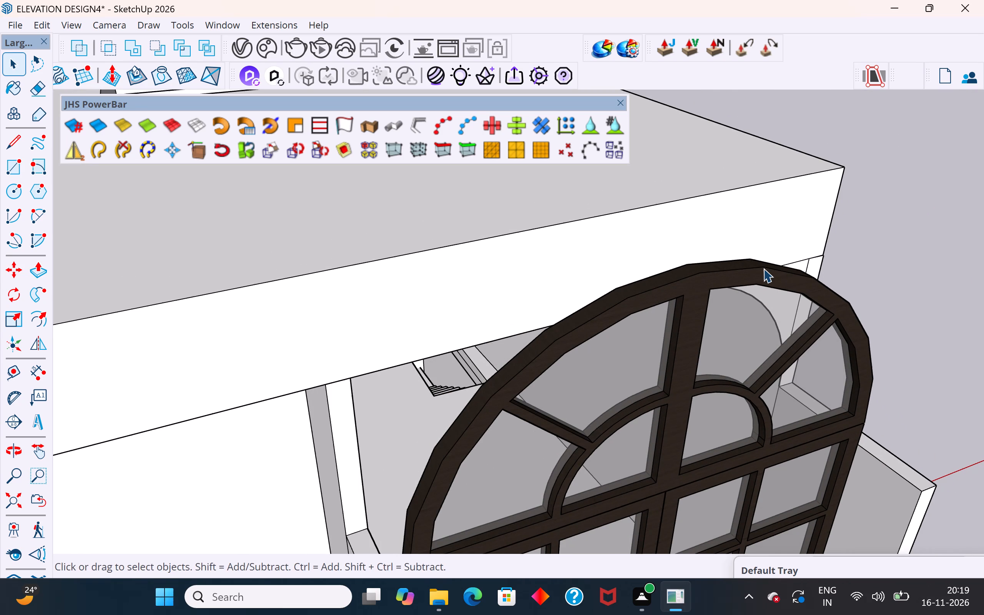
scroll(771, 228, "down", 3)
middle_click_drag(499, 339, 562, 330)
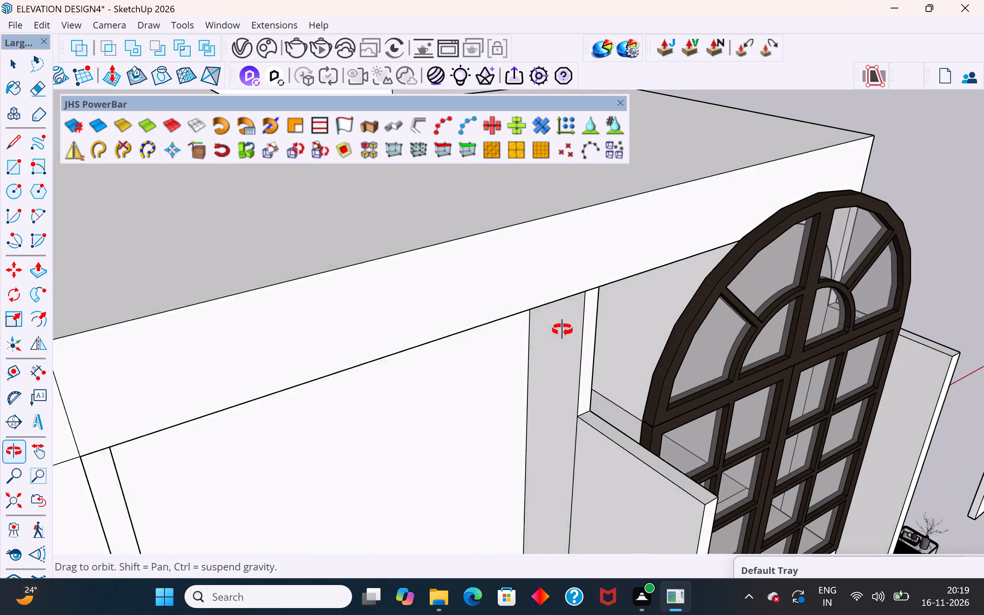
middle_click_drag(562, 330, 569, 332)
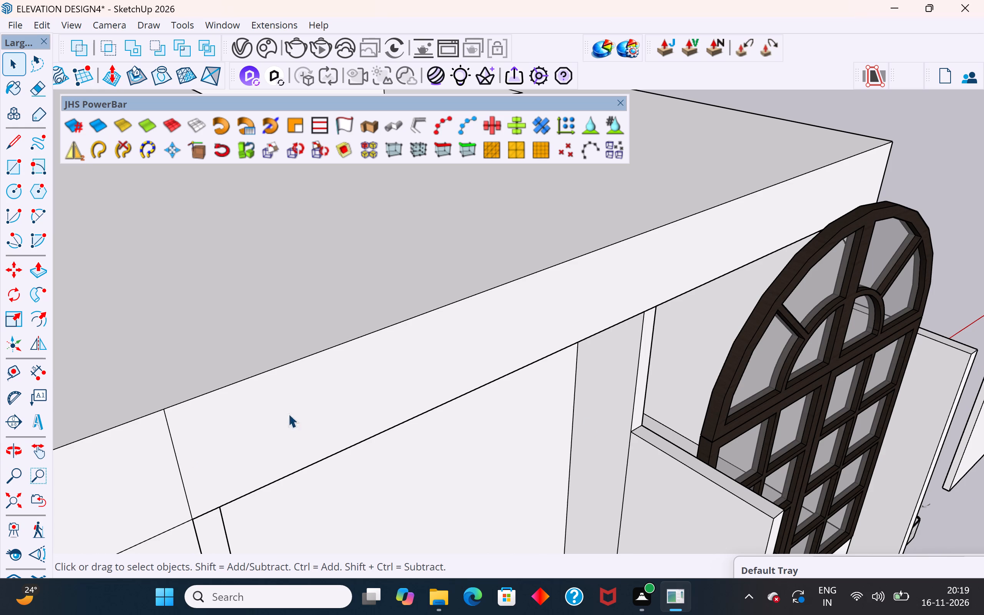
scroll(330, 459, "down", 5)
middle_click_drag(560, 363, 318, 376)
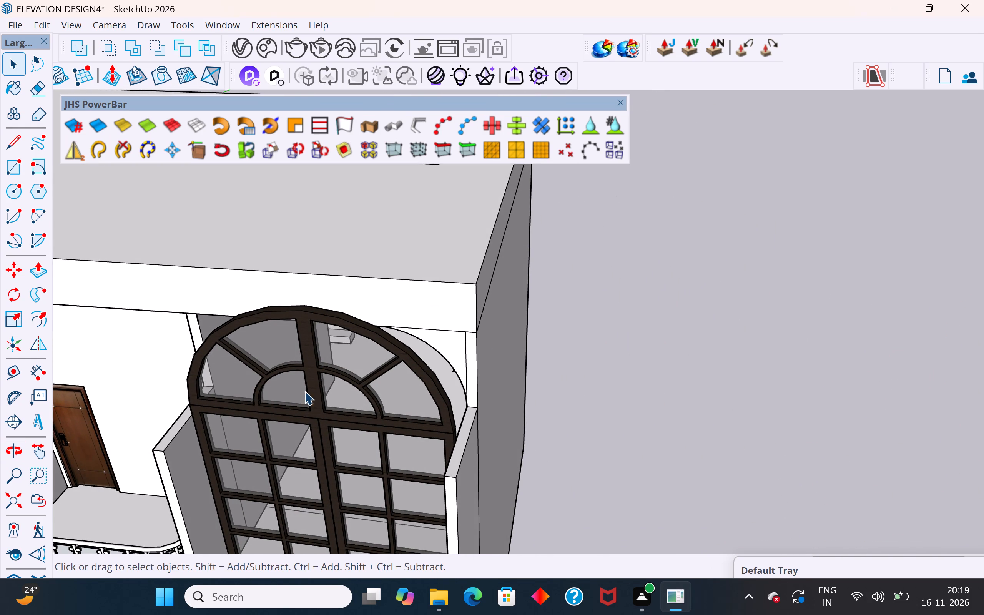
scroll(475, 370, "up", 1)
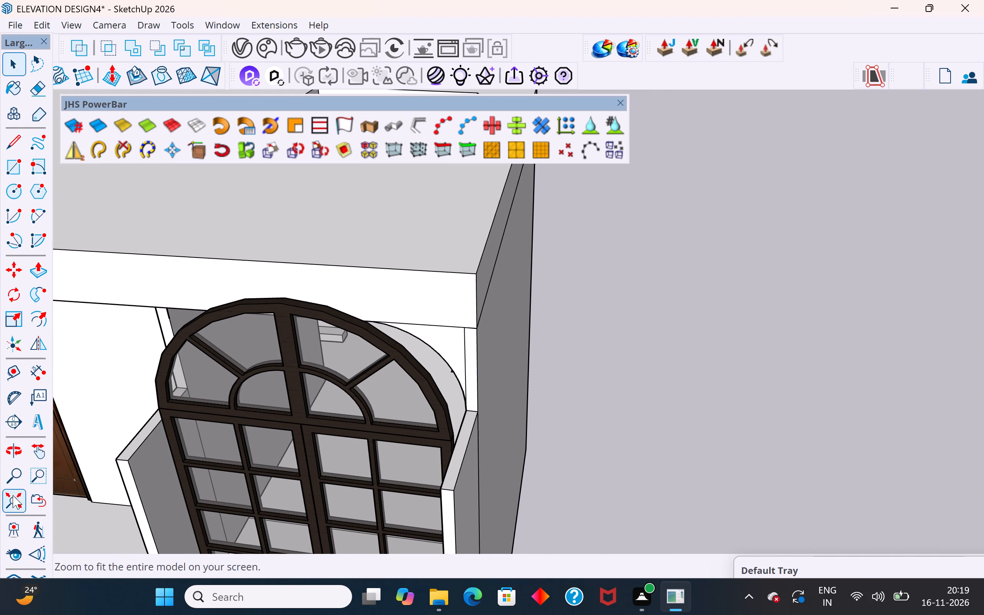
left_click(16, 364)
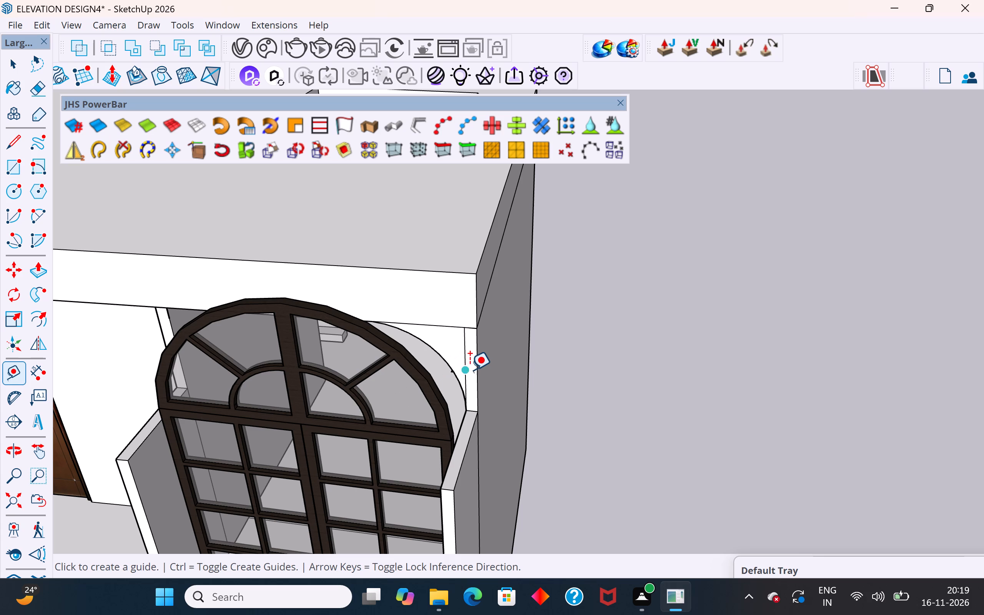
left_click(473, 370)
middle_click_drag(420, 344, 459, 401)
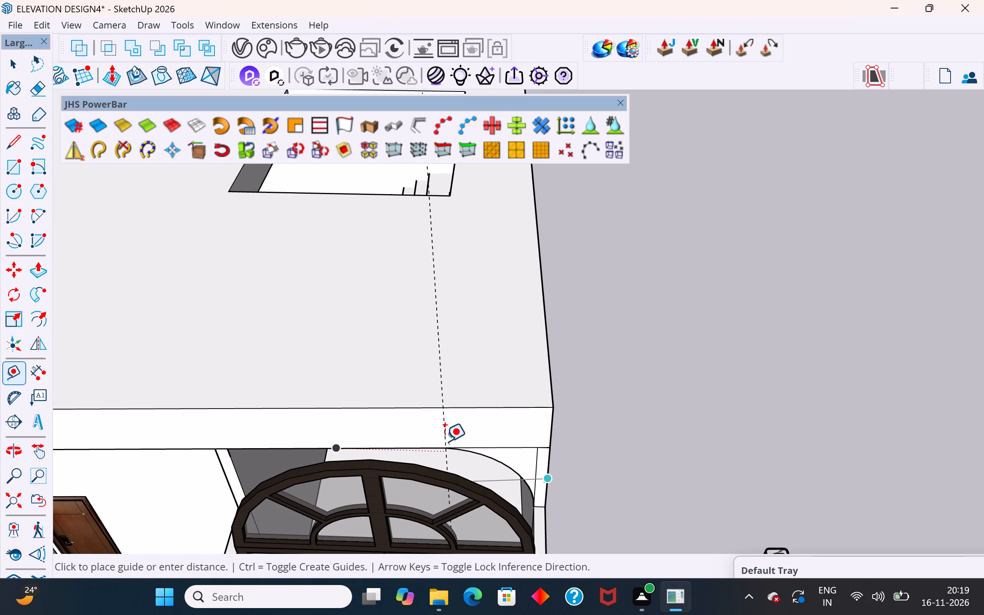
left_click(442, 444)
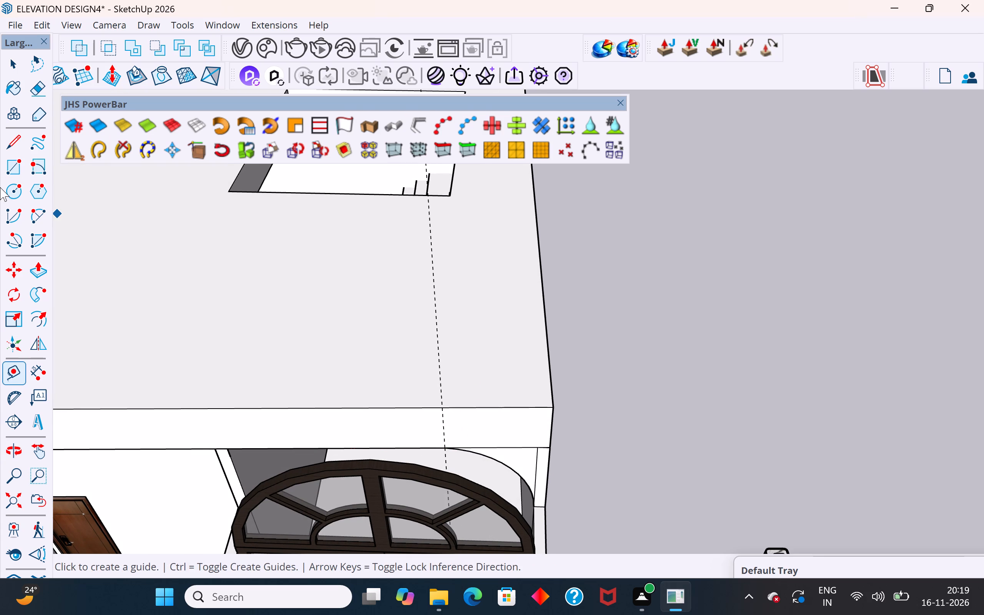
left_click(15, 63)
left_click(688, 335)
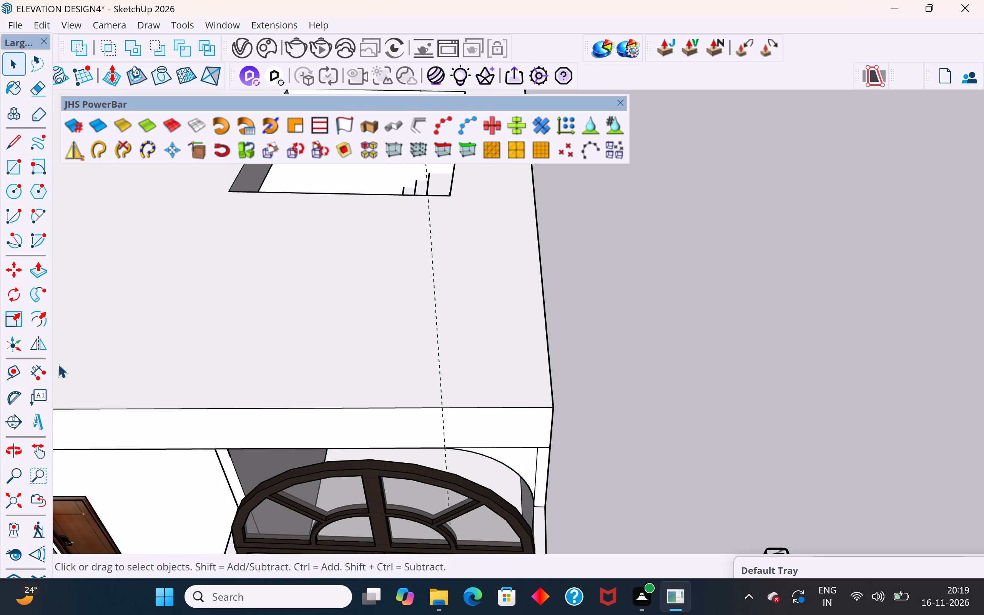
Measure along the roof band's lower edge from the guide line to the building's outer corner.
left_click(43, 369)
scroll(483, 480, "up", 4)
scroll(409, 408, "up", 2)
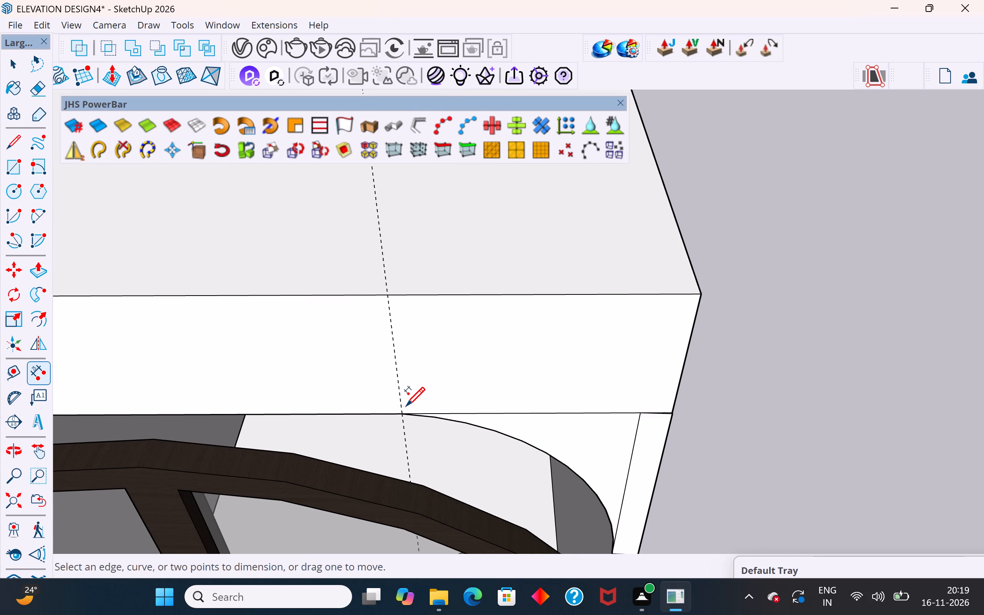
left_click(401, 415)
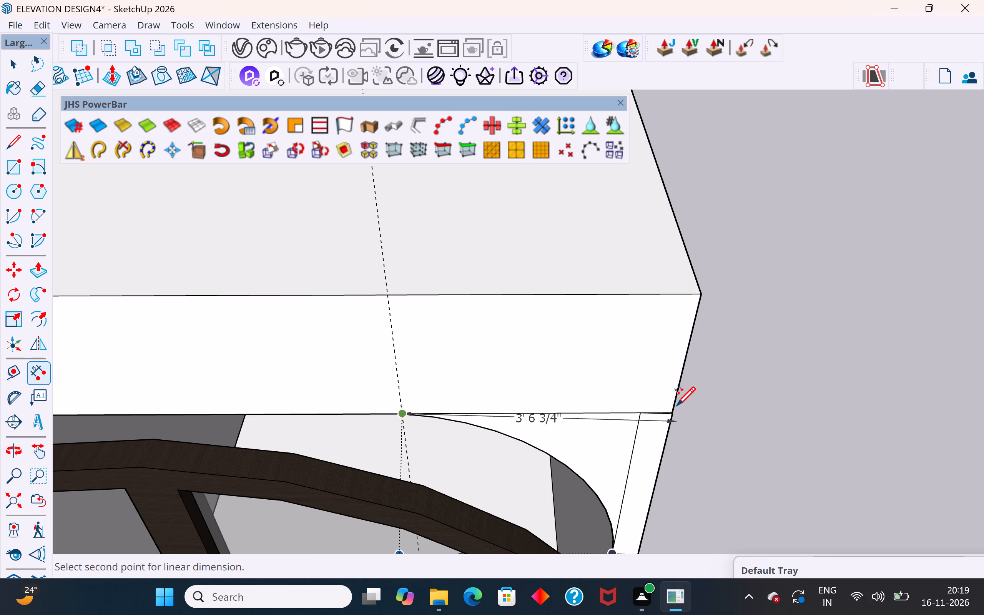
key("Escape")
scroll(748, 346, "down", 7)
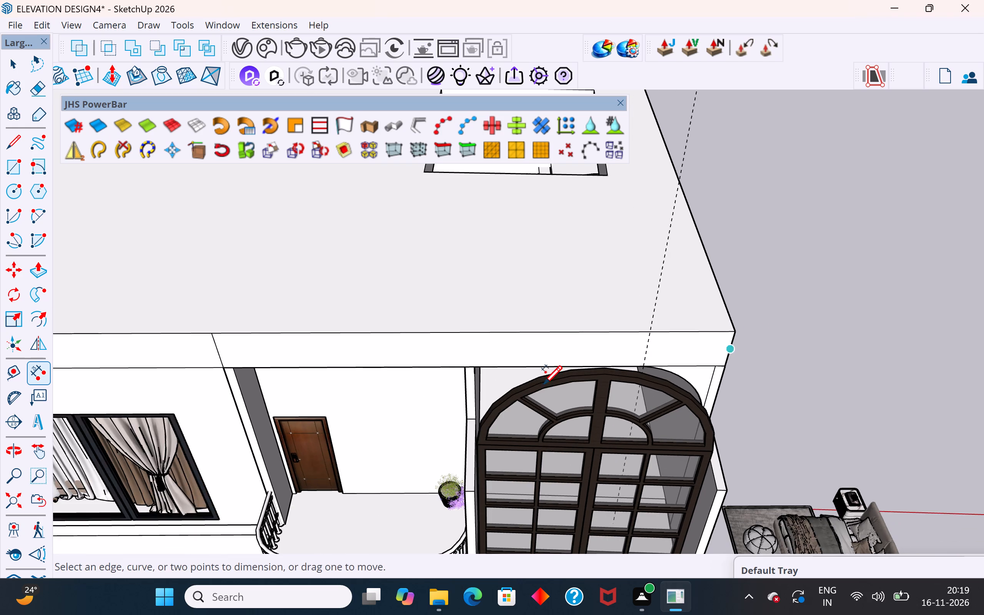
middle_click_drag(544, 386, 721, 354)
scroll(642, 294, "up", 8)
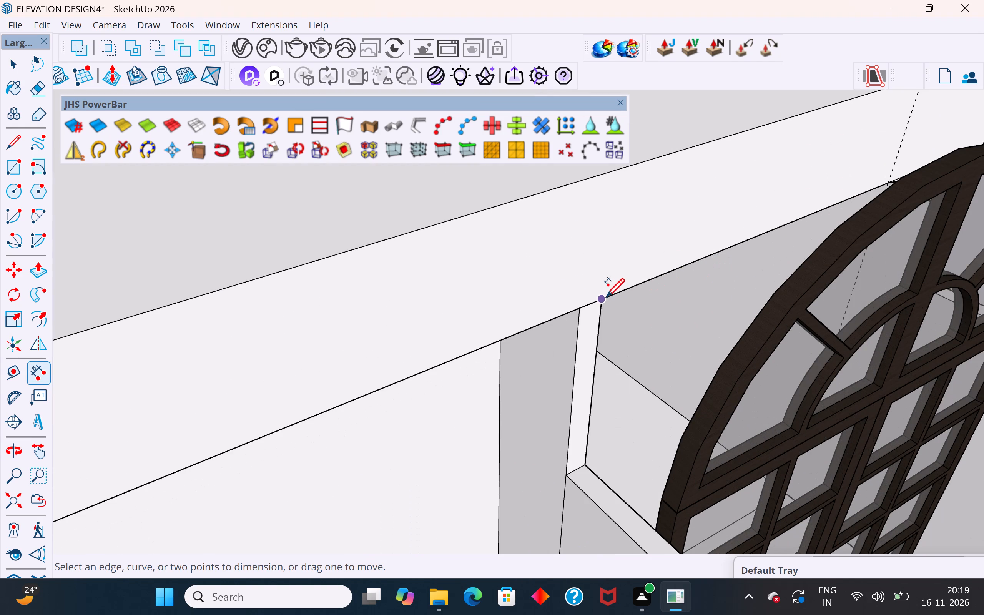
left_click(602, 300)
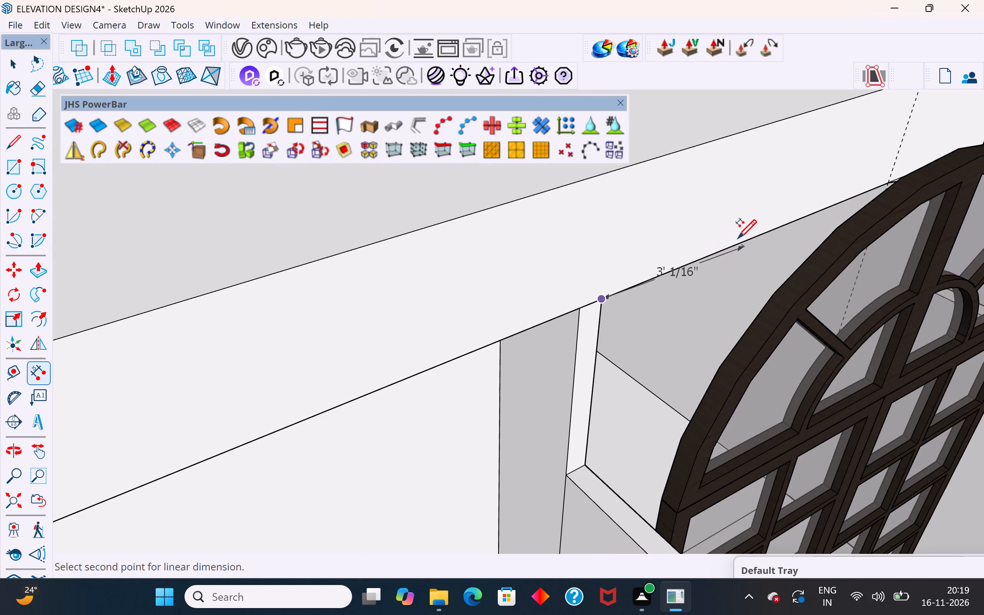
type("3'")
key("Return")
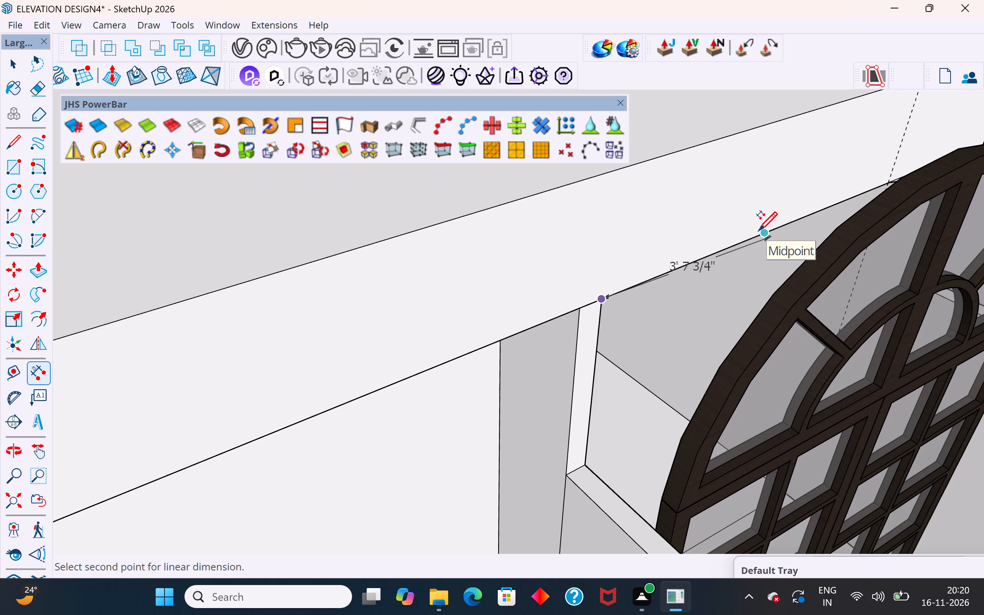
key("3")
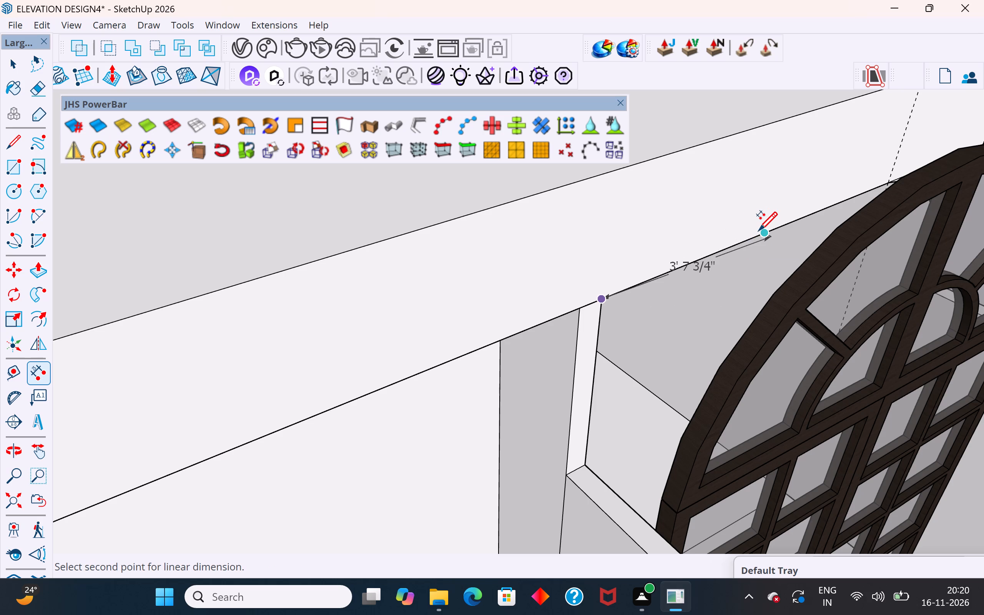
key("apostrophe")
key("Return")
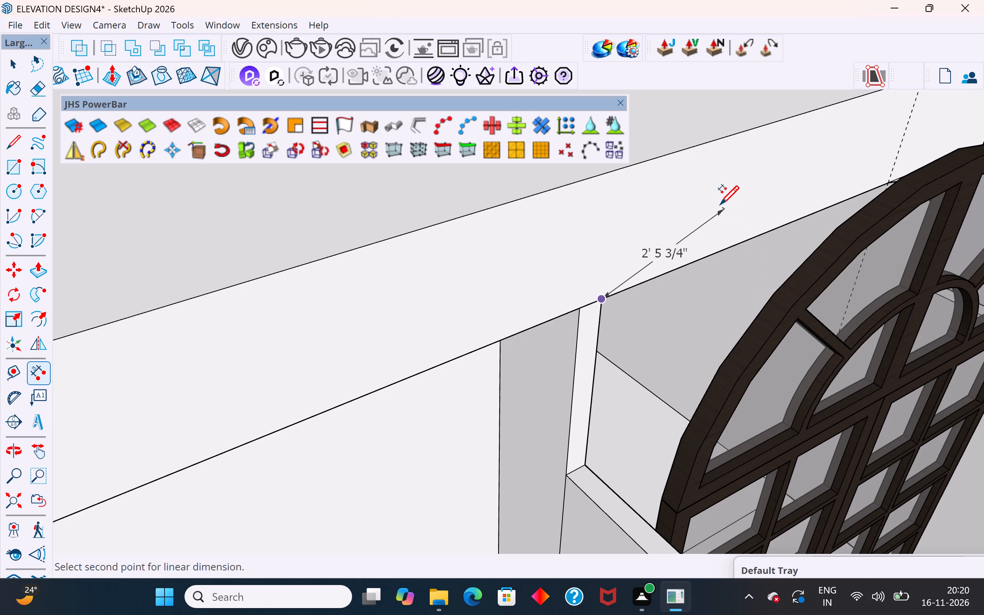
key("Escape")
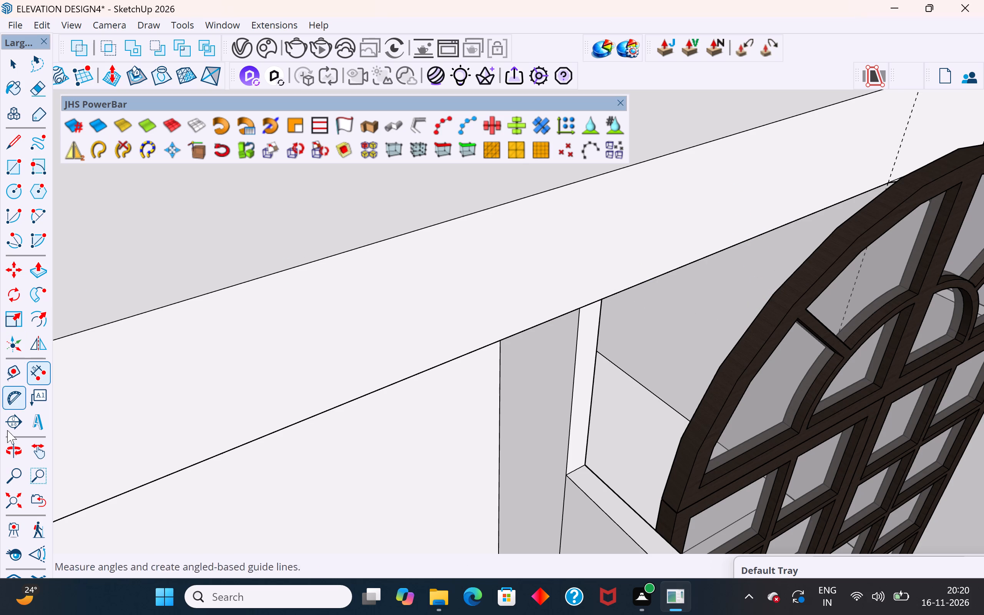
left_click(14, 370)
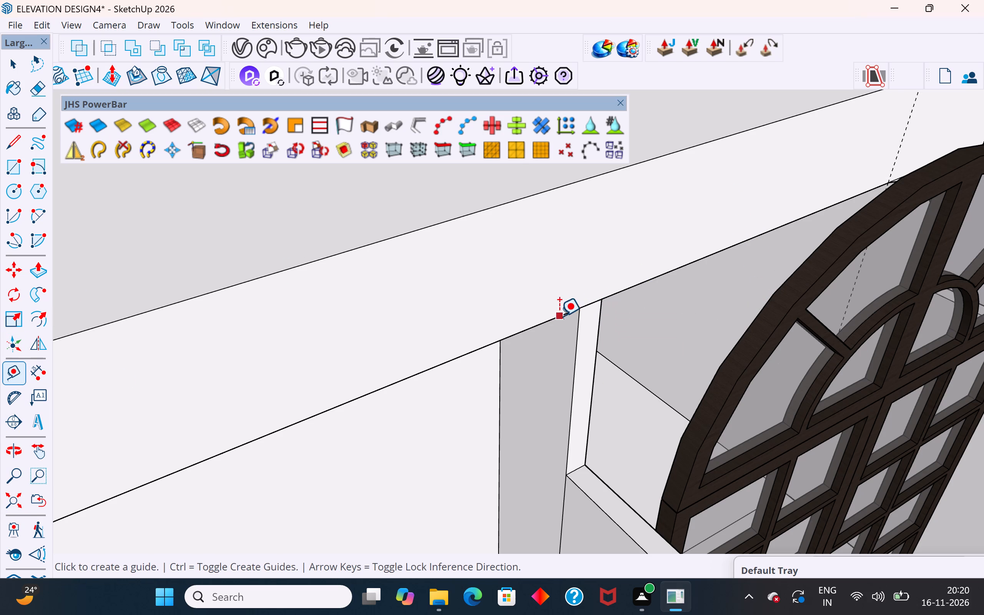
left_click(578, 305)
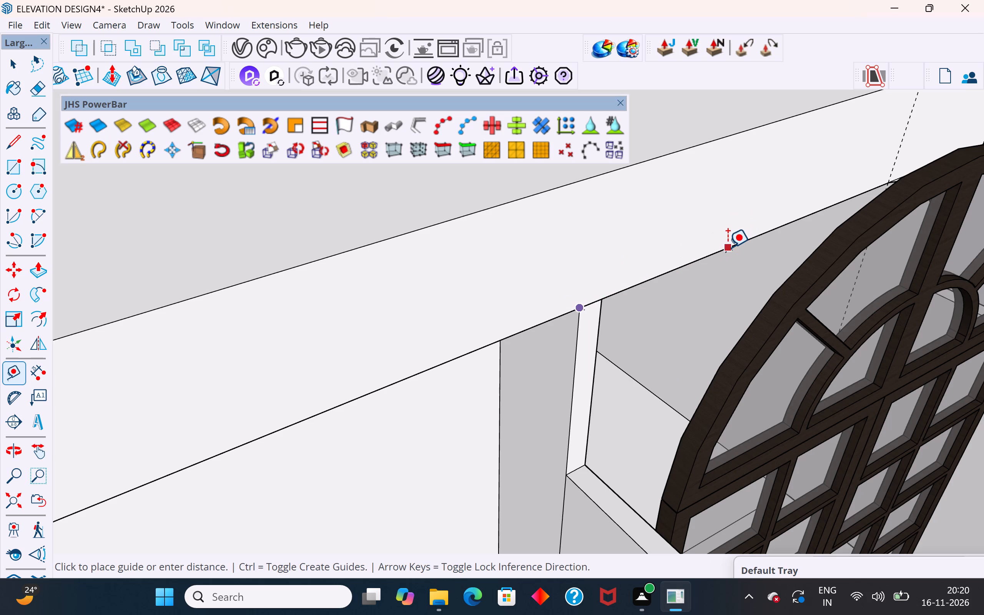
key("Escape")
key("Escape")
Place a guide line 3' from the balcony-side wall strip's outer vertical edge, parallel to it and towards the opening.
left_click(13, 377)
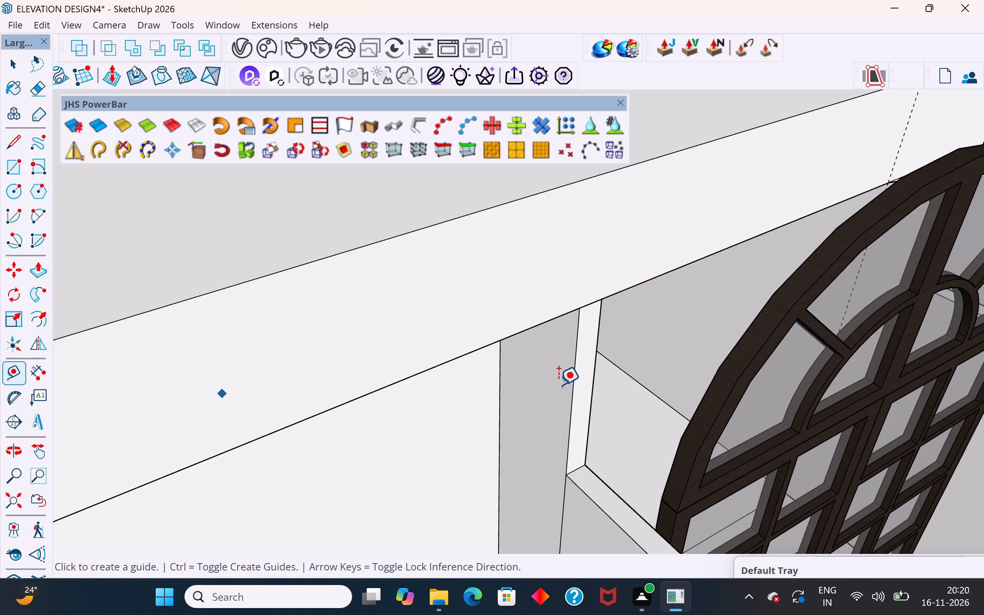
left_click(577, 367)
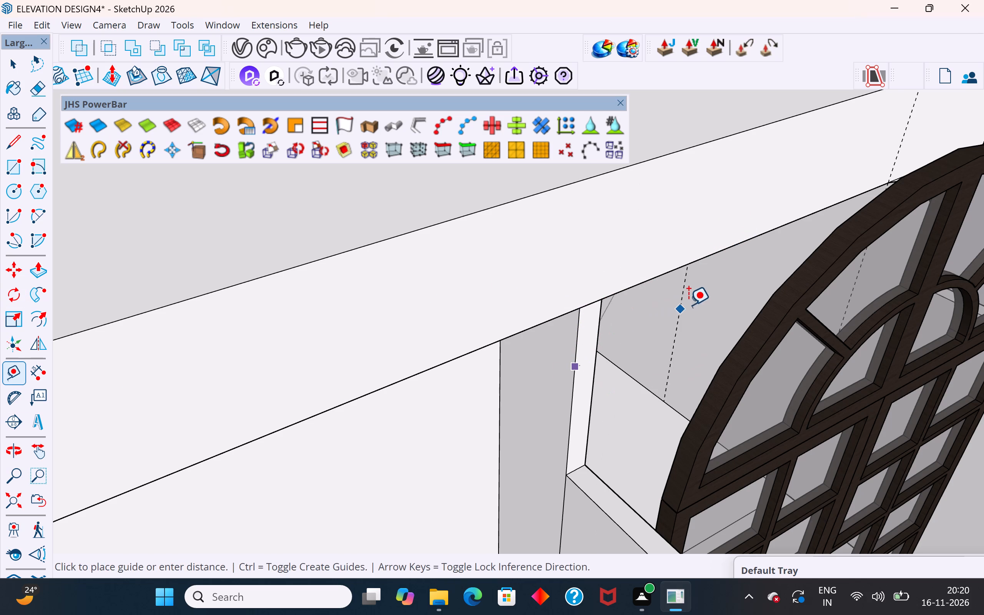
type("3'")
key("Return")
Draw lines from the balcony-side wall's inner top corner across to the 3' guide and up it to the roof band's lower edge.
scroll(599, 262, "down", 4)
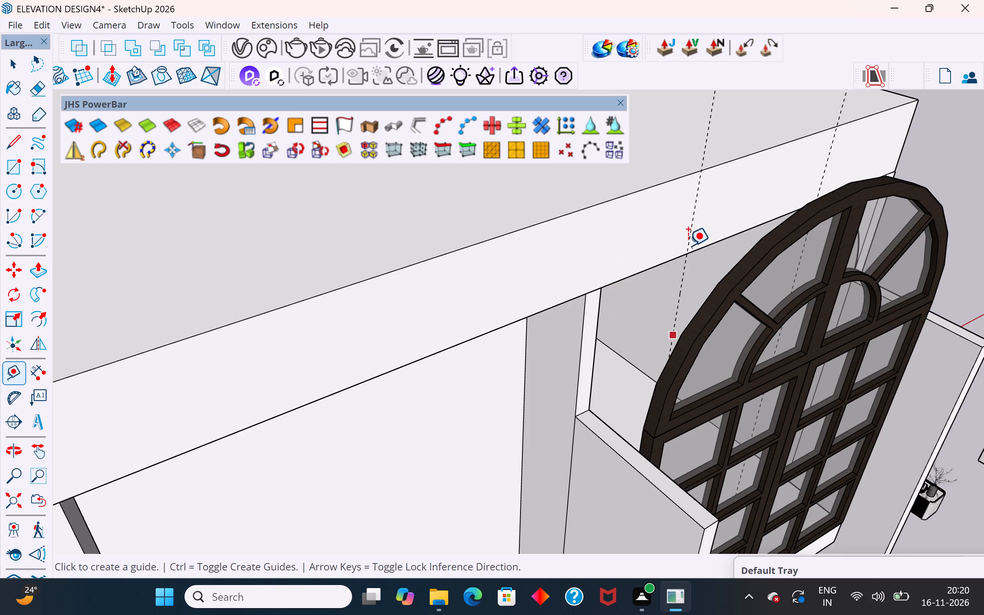
middle_click_drag(378, 240, 161, 246)
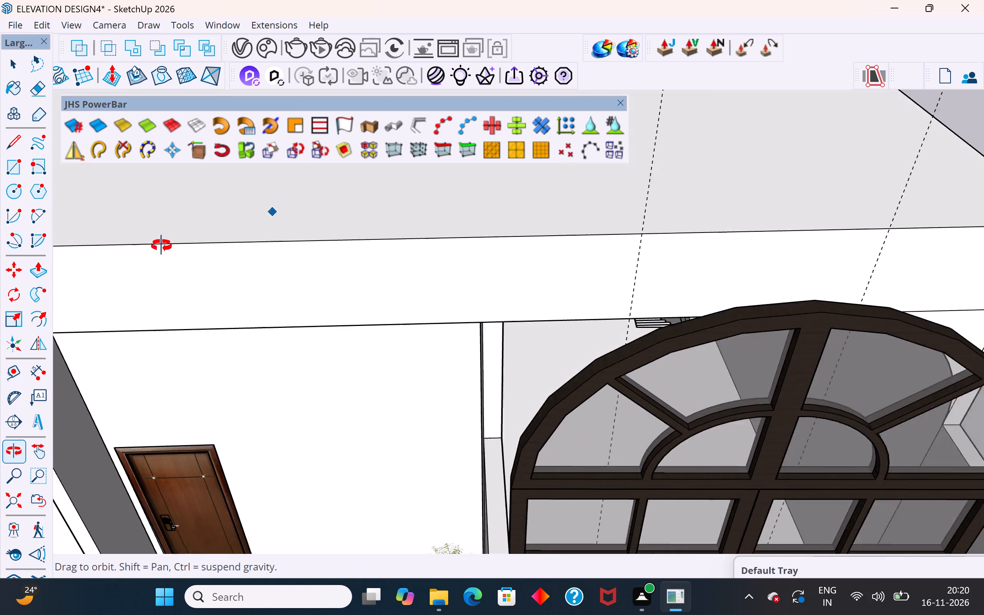
middle_click_drag(161, 246, 157, 244)
scroll(157, 244, "down", 2)
middle_click_drag(343, 288, 610, 252)
scroll(648, 222, "up", 1)
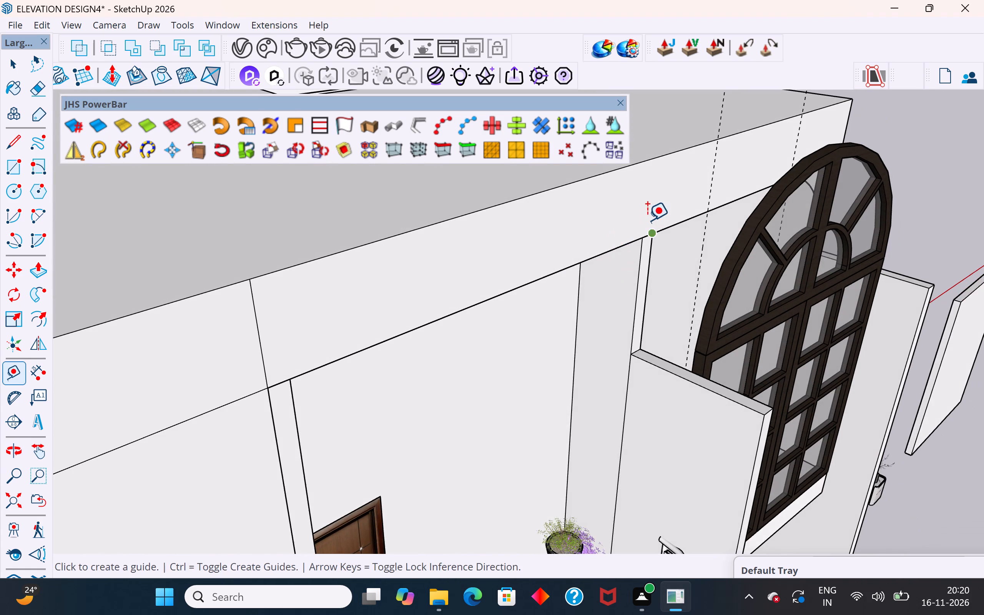
left_click(15, 60)
left_click(20, 143)
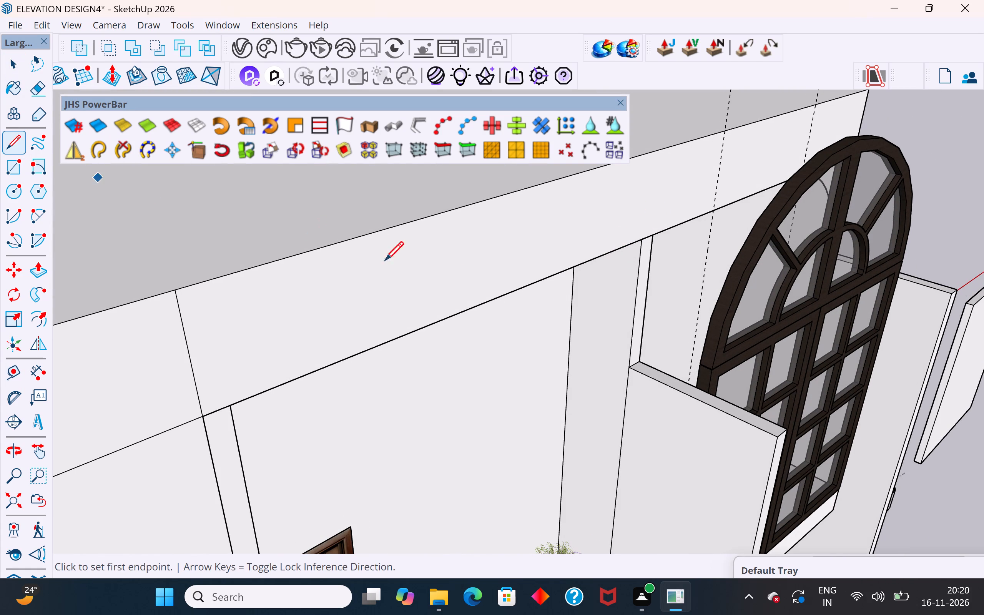
left_click(643, 363)
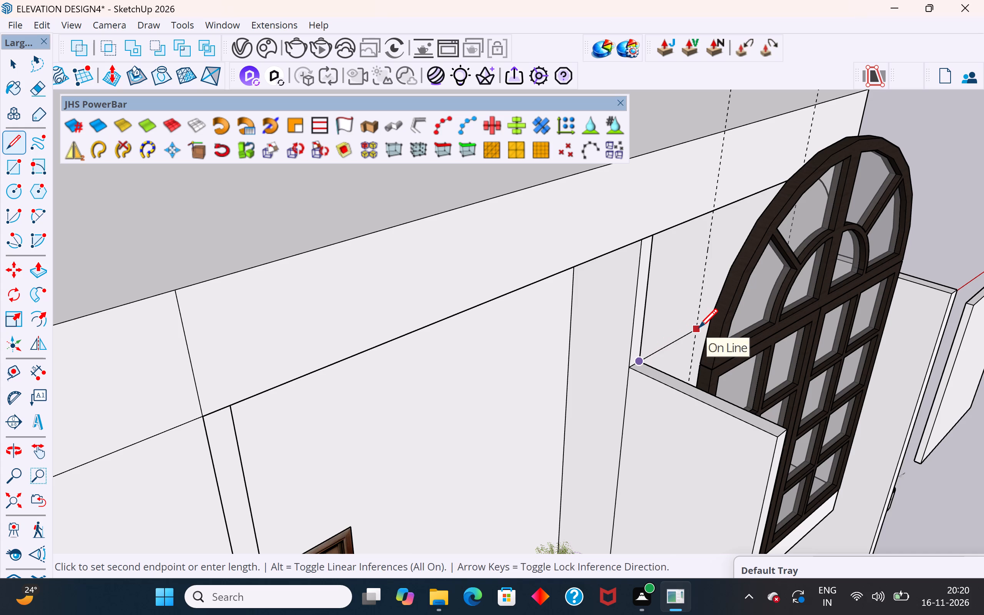
left_click(699, 329)
left_click(713, 212)
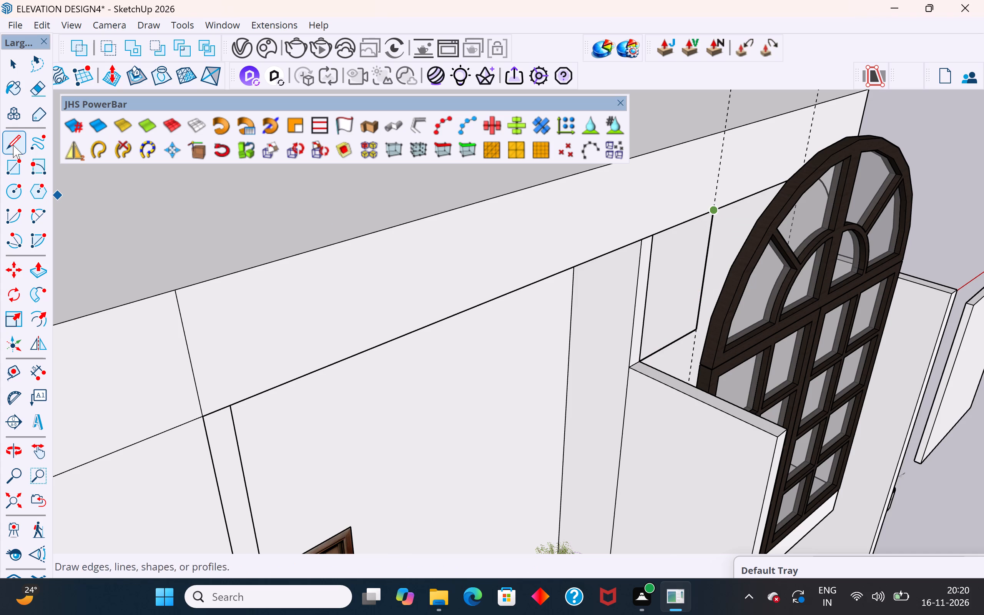
left_click(11, 60)
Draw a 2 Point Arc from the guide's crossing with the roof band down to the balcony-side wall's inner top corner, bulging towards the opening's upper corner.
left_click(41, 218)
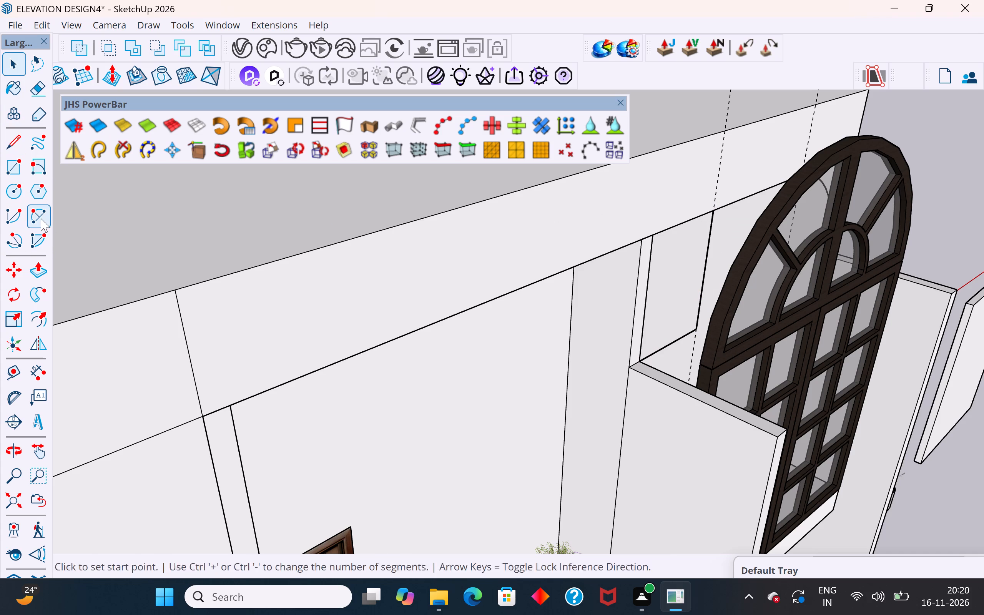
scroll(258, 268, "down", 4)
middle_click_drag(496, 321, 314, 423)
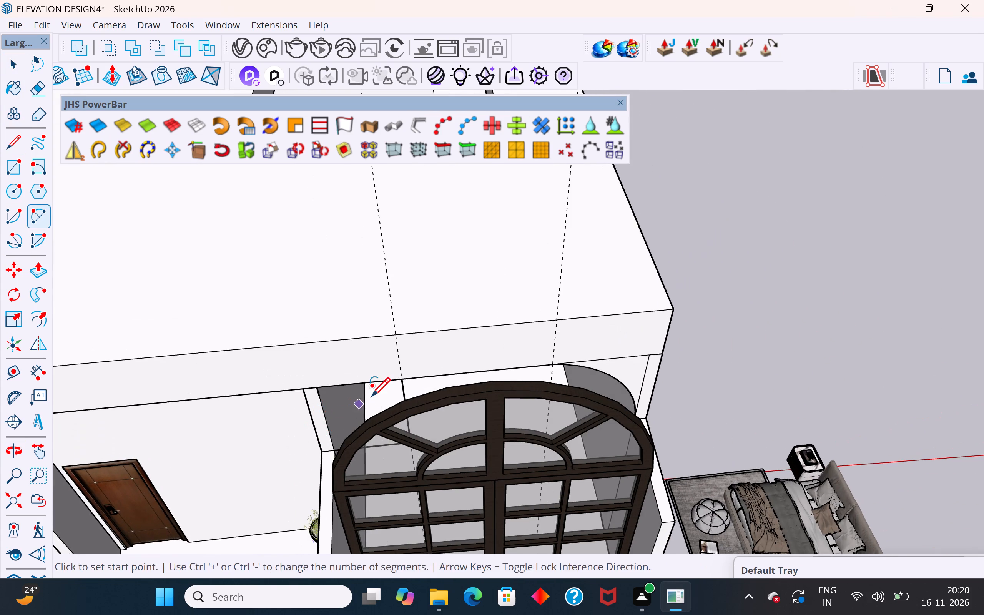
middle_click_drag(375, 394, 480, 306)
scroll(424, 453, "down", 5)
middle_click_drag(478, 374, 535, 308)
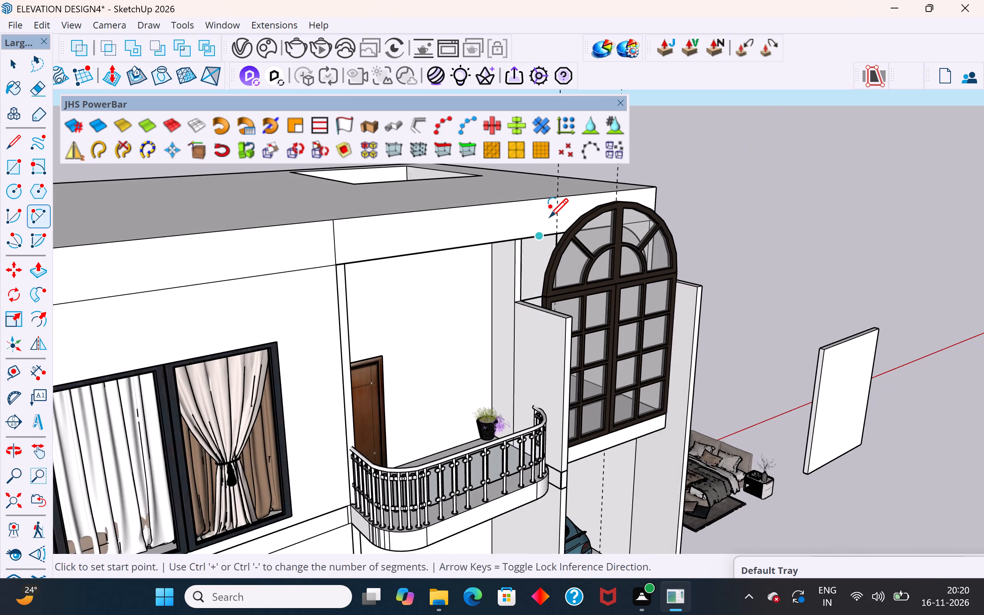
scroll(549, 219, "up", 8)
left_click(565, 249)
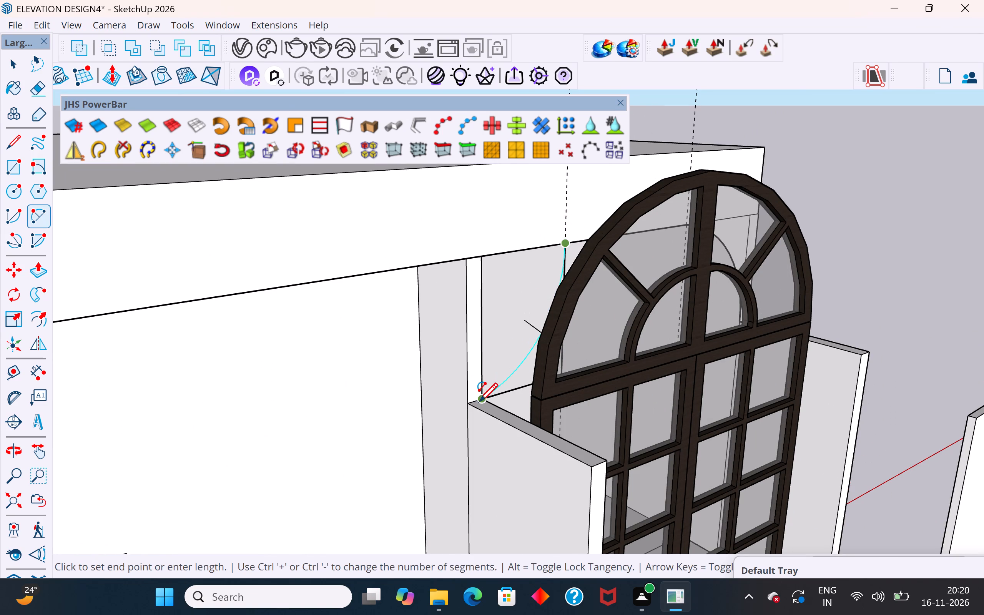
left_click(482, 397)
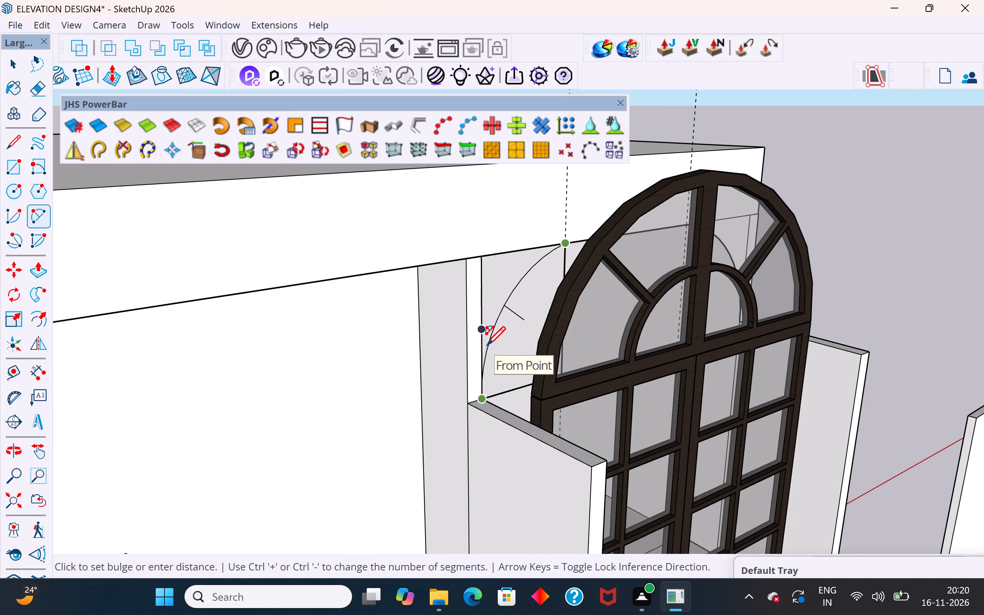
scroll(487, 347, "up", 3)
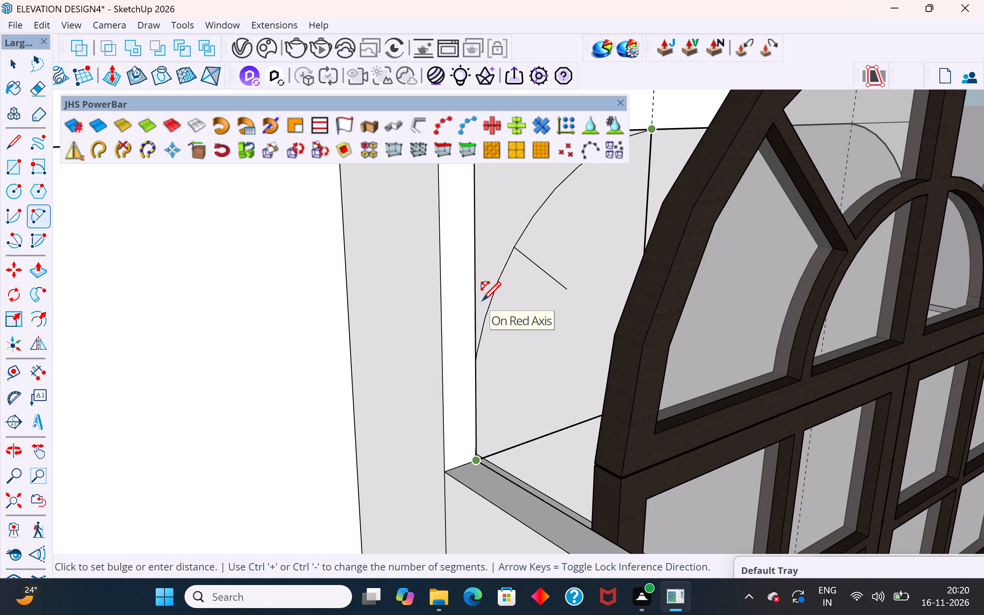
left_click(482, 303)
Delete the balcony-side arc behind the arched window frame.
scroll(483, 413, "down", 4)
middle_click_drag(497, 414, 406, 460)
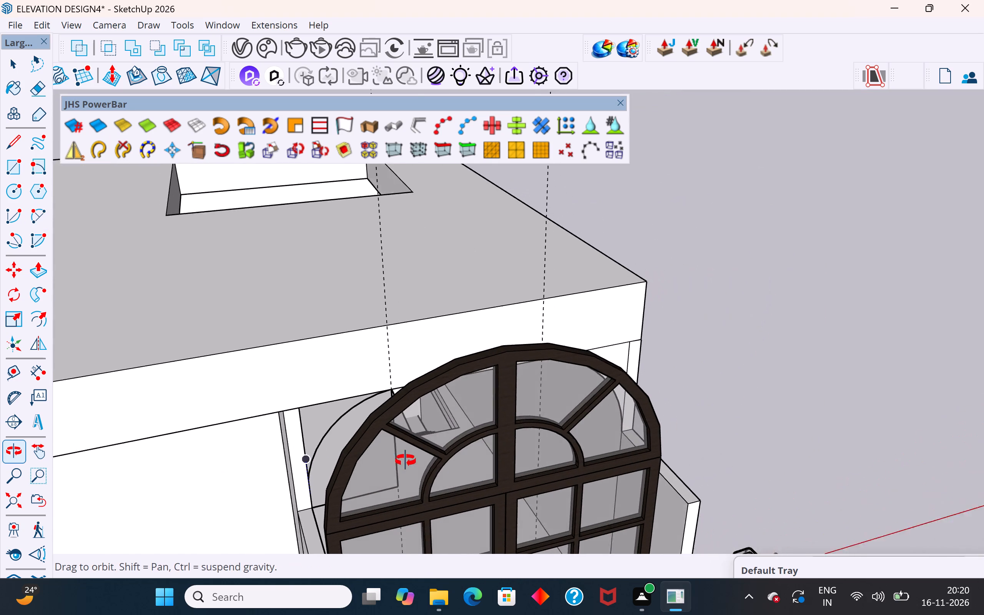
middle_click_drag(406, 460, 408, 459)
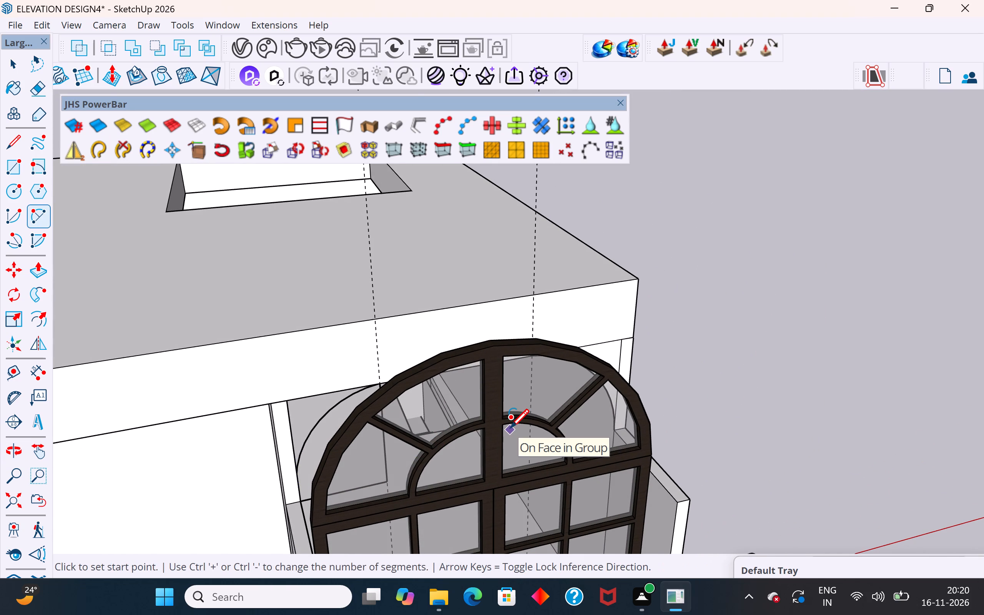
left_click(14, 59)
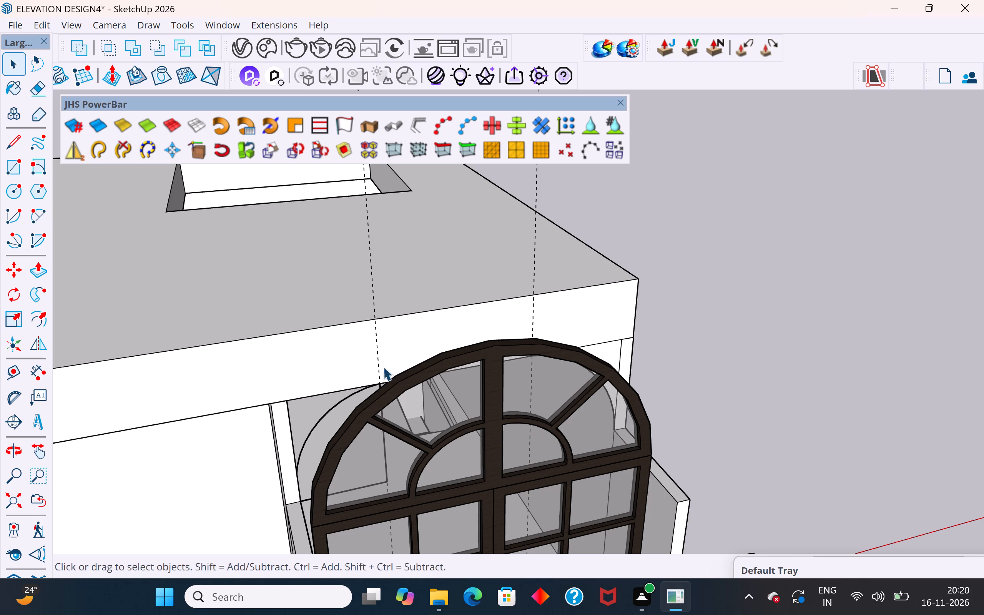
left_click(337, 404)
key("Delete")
Copy the curved corner face on the outer-corner side of the opening along the red axis to the empty space beside the building.
left_click(612, 352)
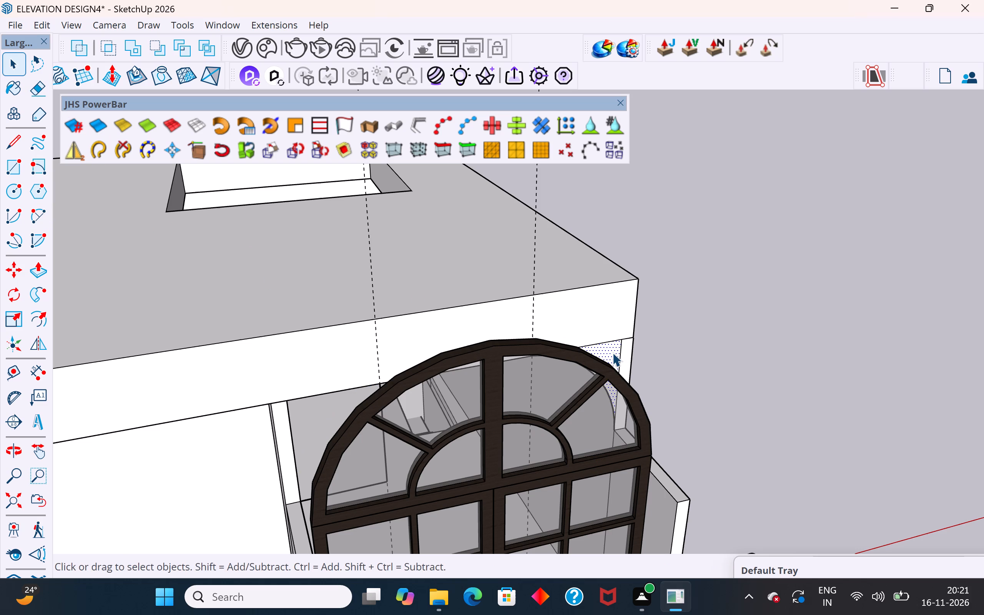
key("m")
left_click(620, 347, "ctrl")
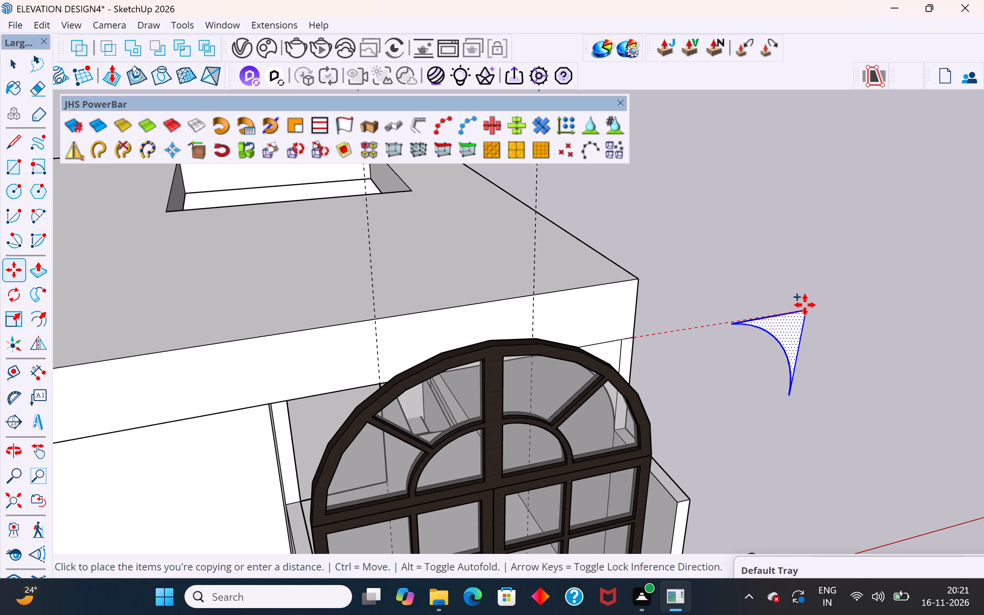
left_click(805, 305)
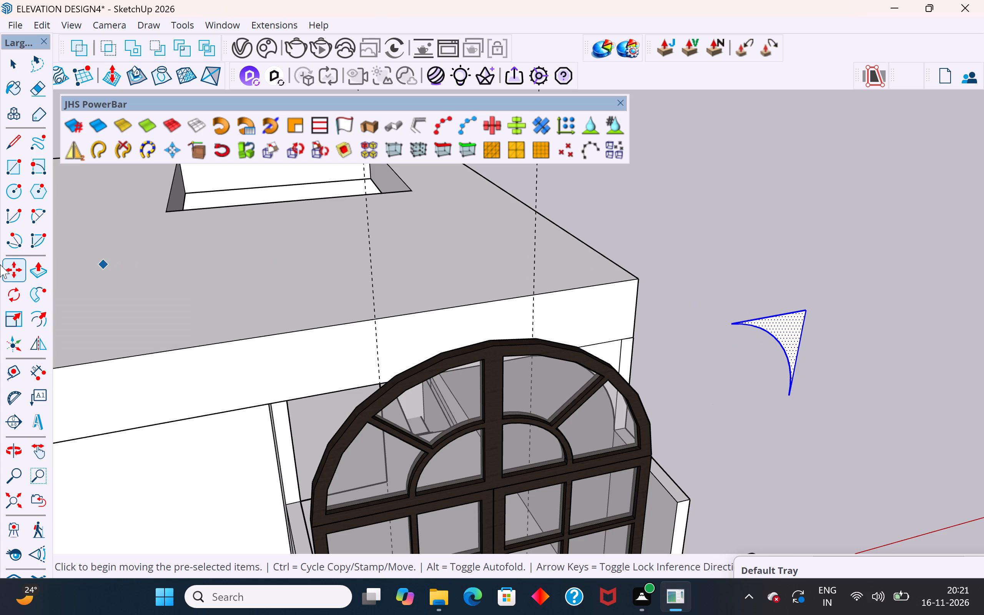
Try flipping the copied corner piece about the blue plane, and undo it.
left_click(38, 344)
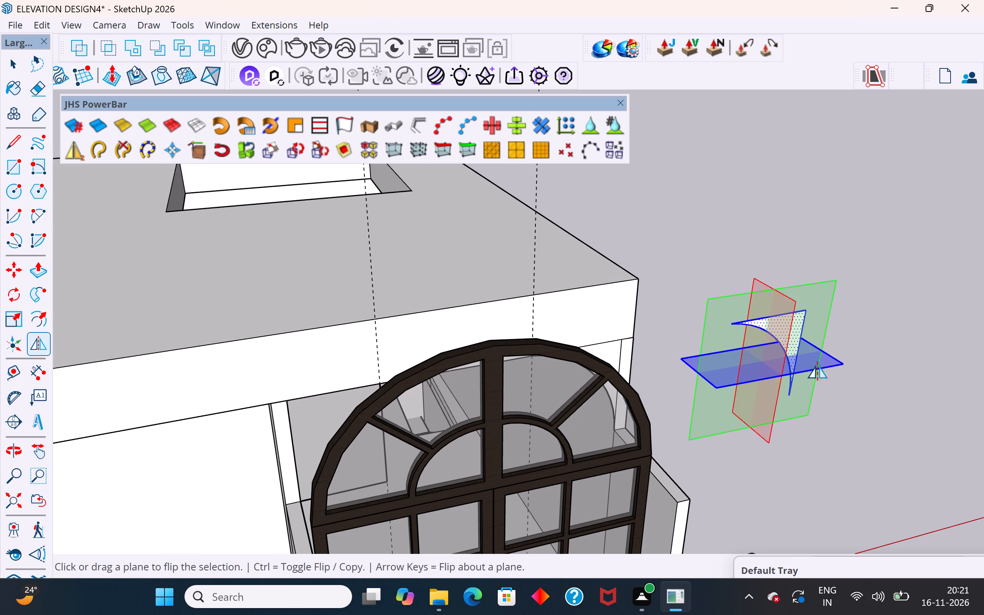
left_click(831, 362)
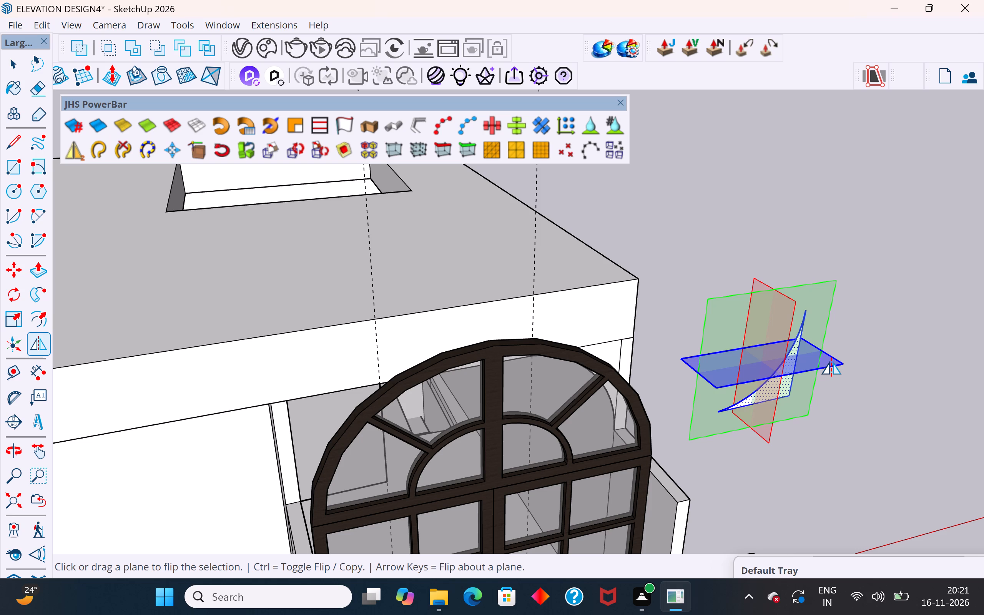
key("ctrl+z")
Flip the copied corner piece about the green plane.
left_click(724, 337)
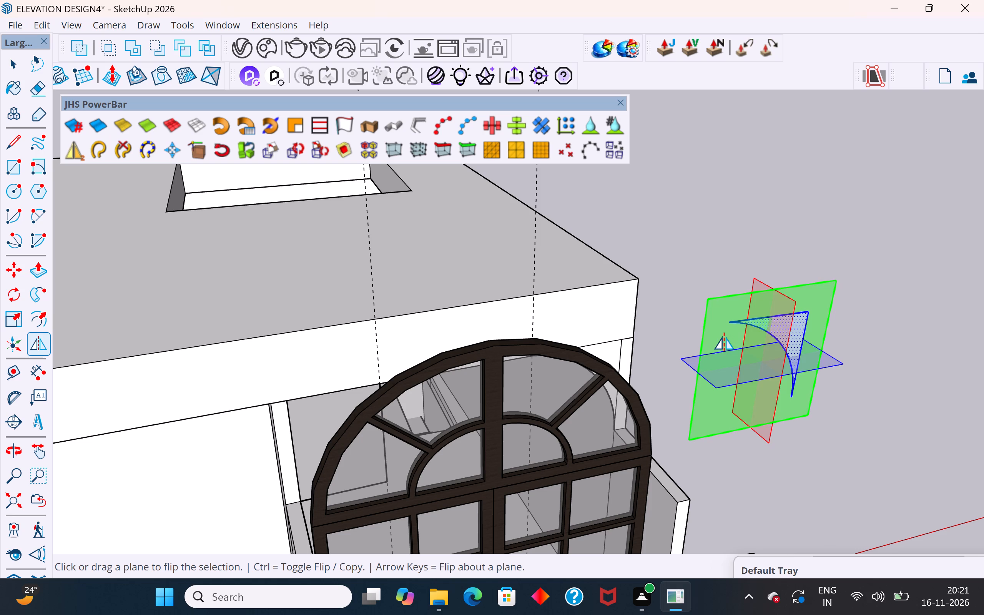
Flip the copied corner piece about the red plane so its square corner faces the balcony side.
left_click(724, 337)
left_click(709, 352)
left_click(793, 312)
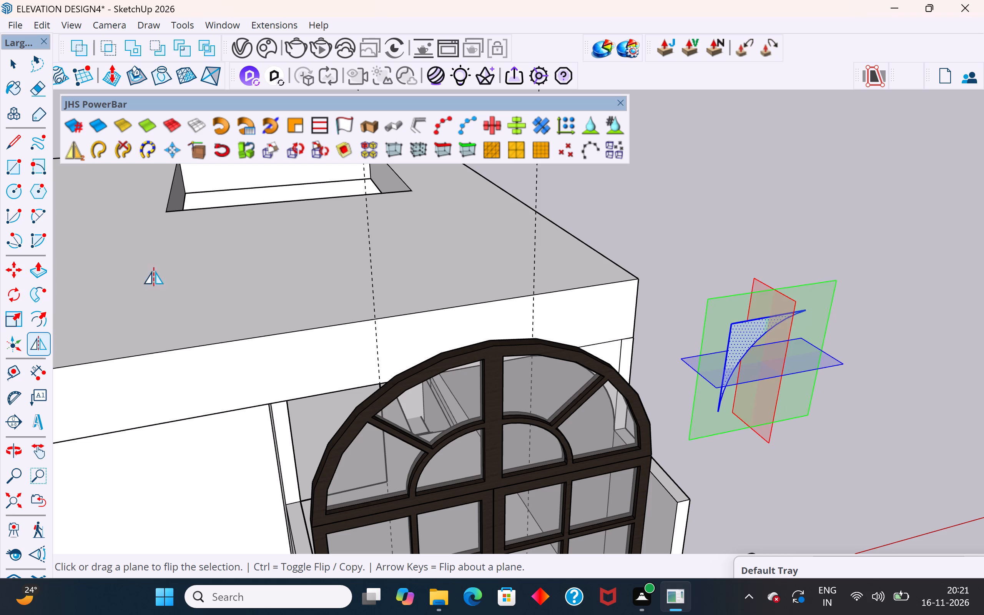
Move the flipped corner piece by its square corner onto the balcony-side top corner of the wall opening.
left_click(5, 64)
left_click(773, 206)
left_click(740, 338)
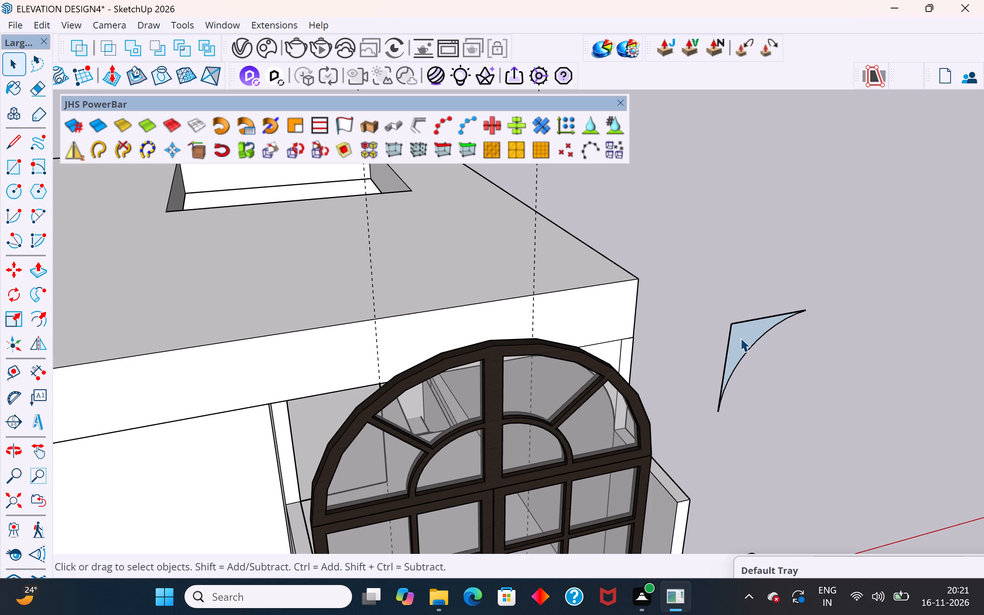
key("m")
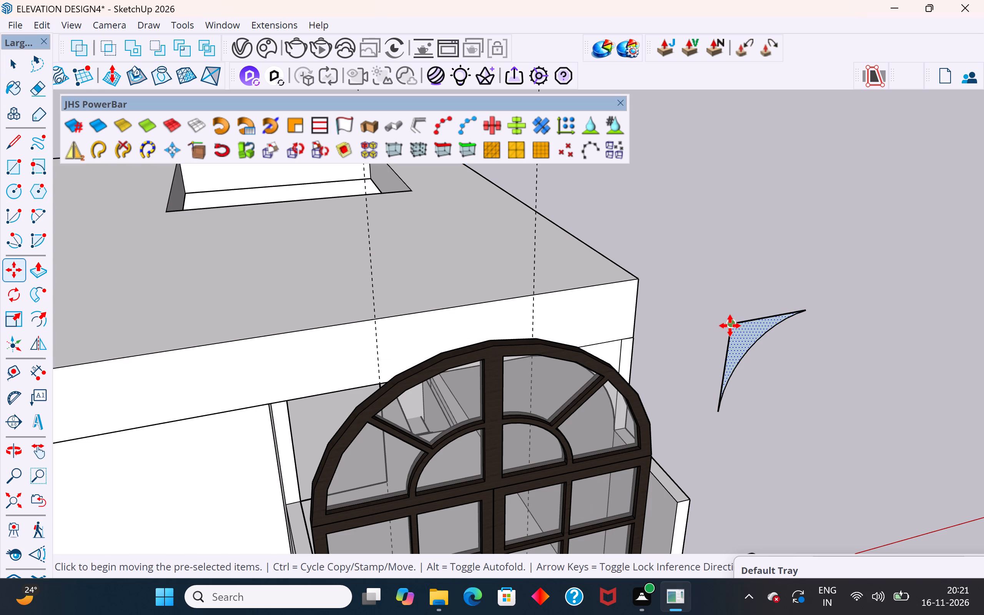
left_click(730, 326)
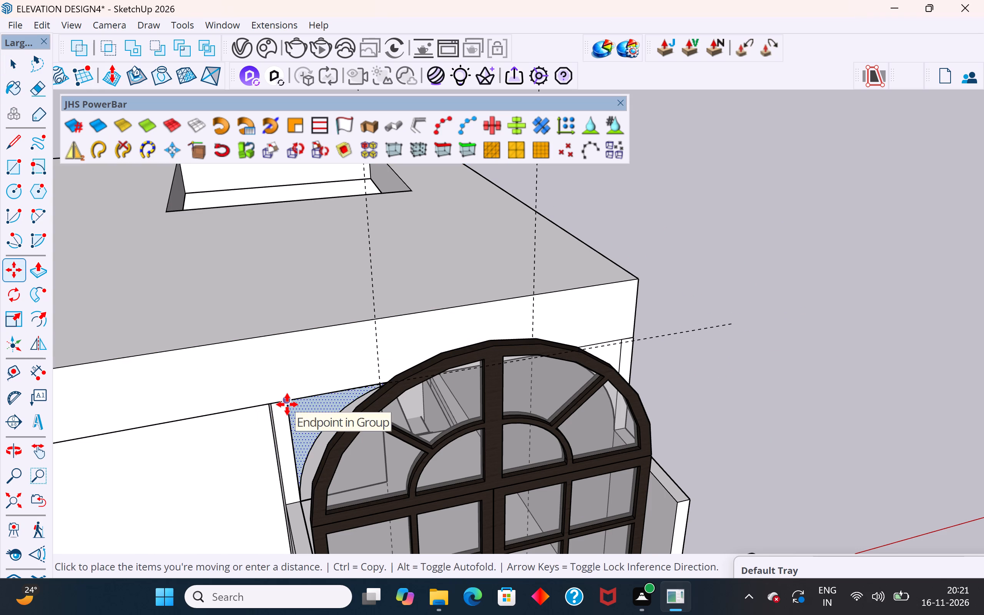
left_click(287, 404)
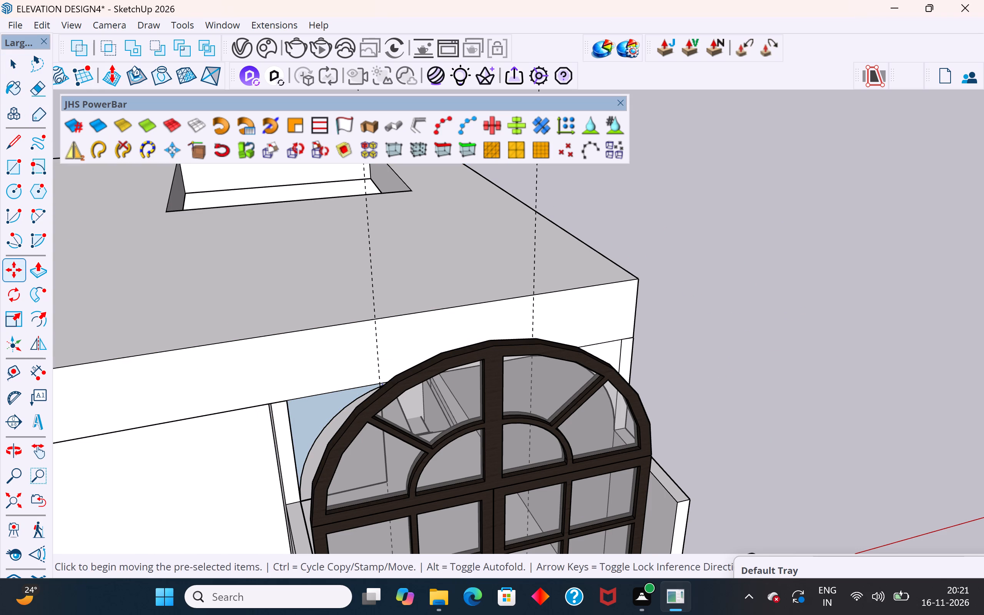
left_click(11, 65)
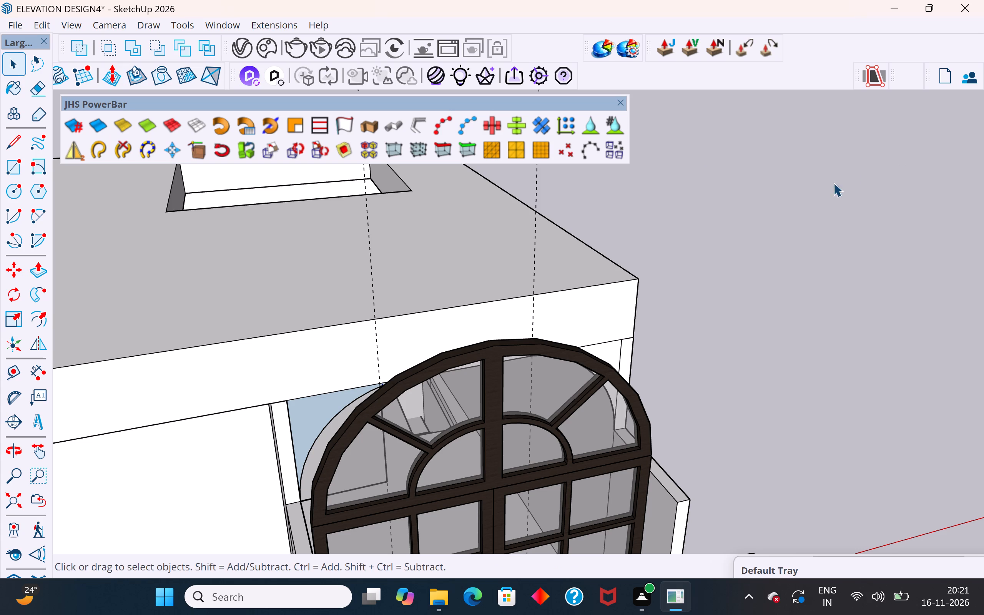
left_click(833, 183)
Reverse the face of the corner piece placed on the balcony side of the opening.
scroll(280, 427, "up", 1)
middle_click_drag(280, 427, 431, 370)
scroll(446, 365, "up", 4)
left_click(500, 361)
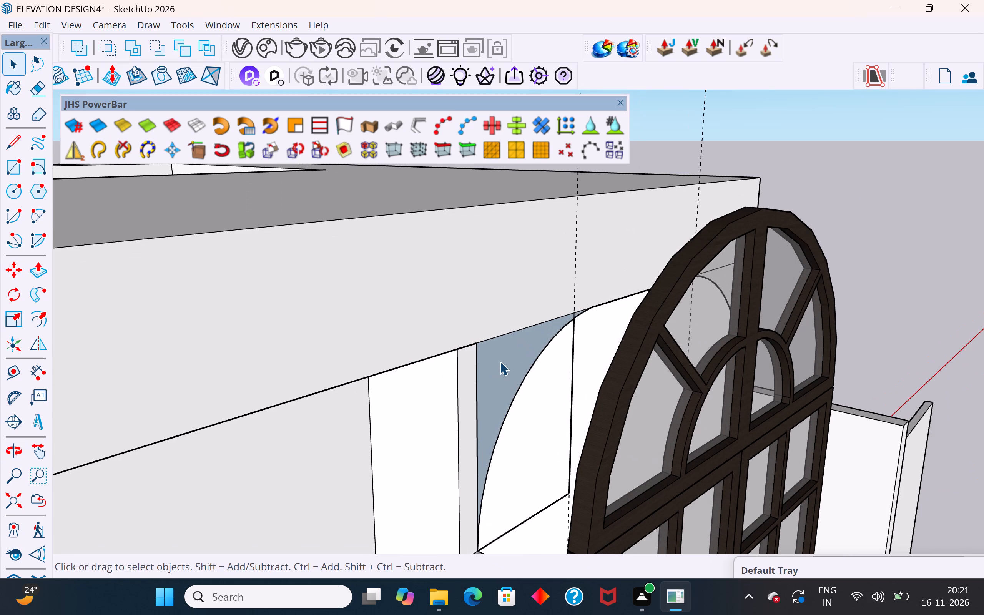
right_click(500, 361)
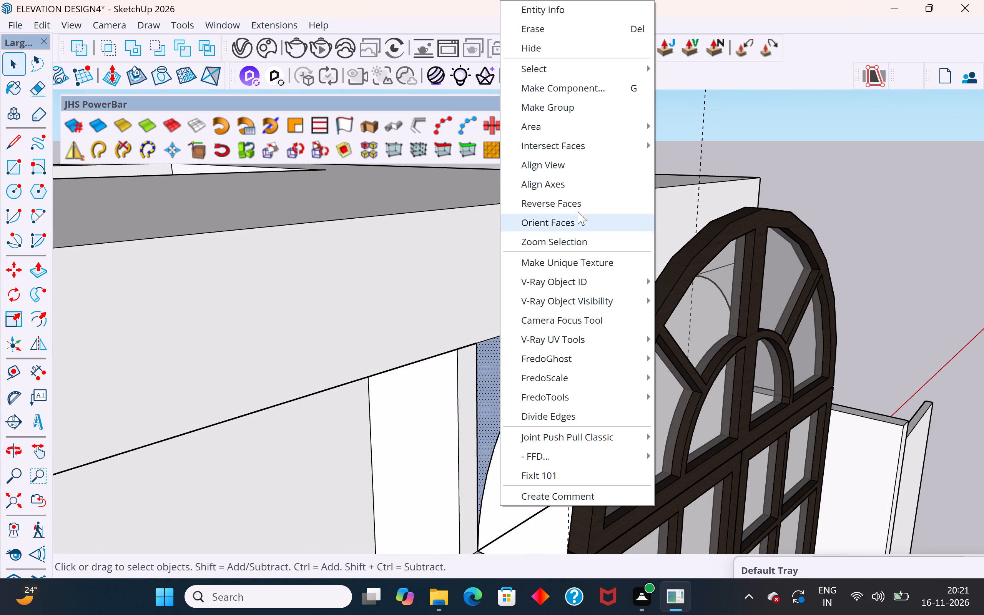
left_click(578, 203)
left_click(889, 172)
Reverse the remaining small sliver face at the upper end of the balcony-side arc.
scroll(515, 344, "down", 3)
scroll(557, 317, "up", 5)
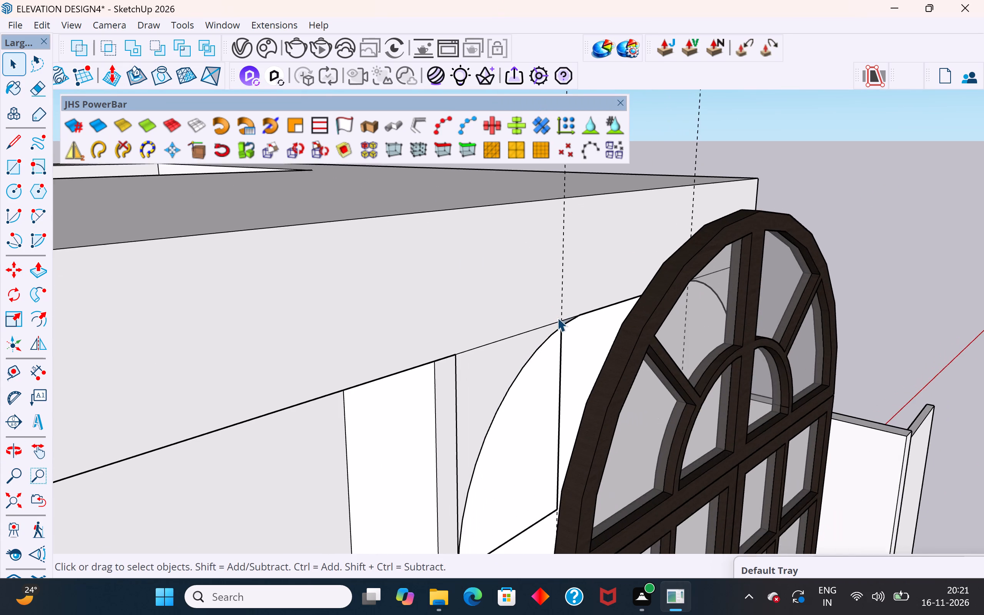
scroll(557, 317, "up", 9)
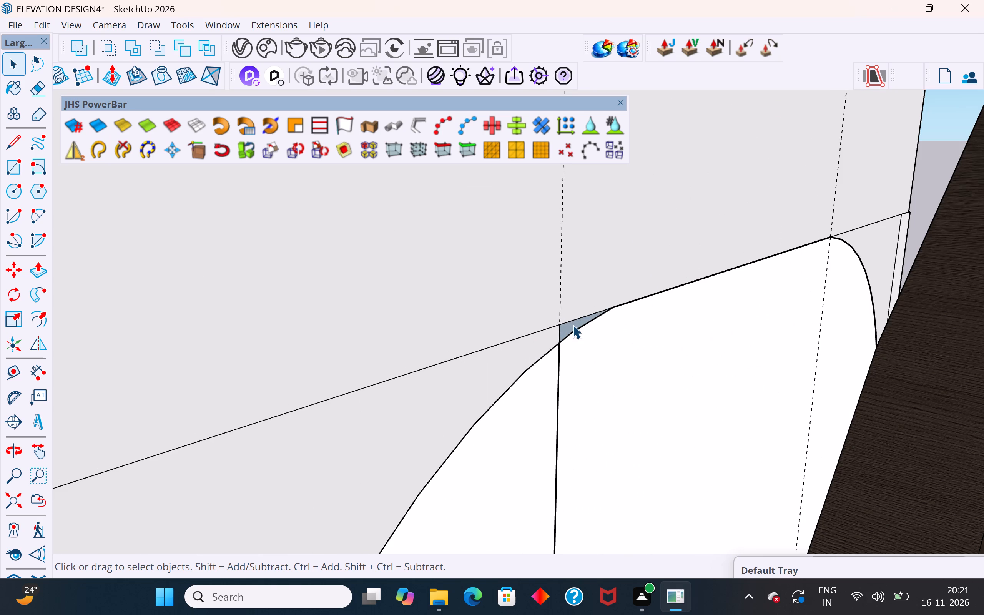
left_click(573, 325)
right_click(573, 325)
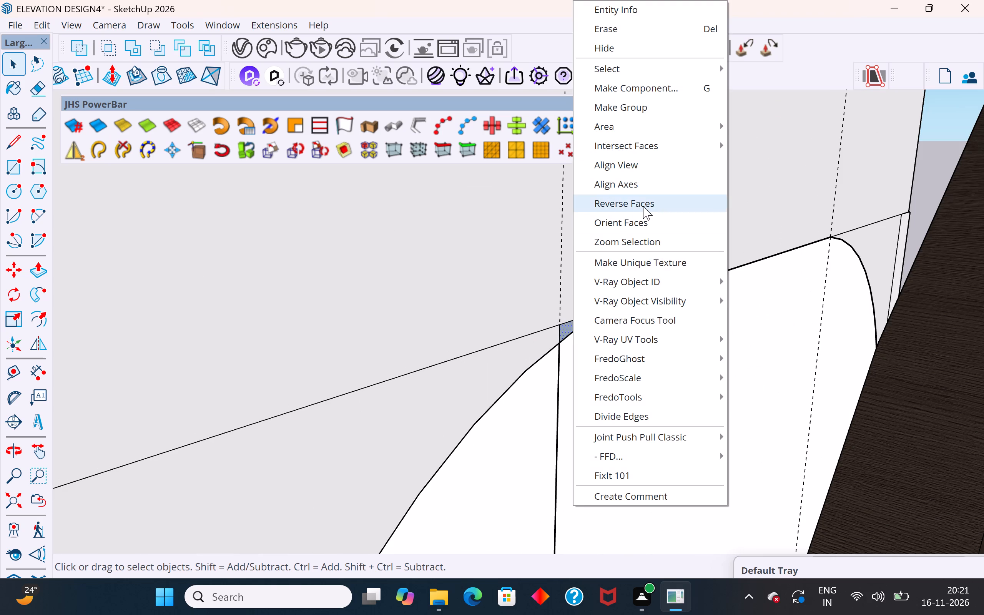
left_click(643, 206)
Delete the two vertical guide lines above the arched window.
scroll(464, 432, "down", 19)
middle_click_drag(629, 352, 675, 312)
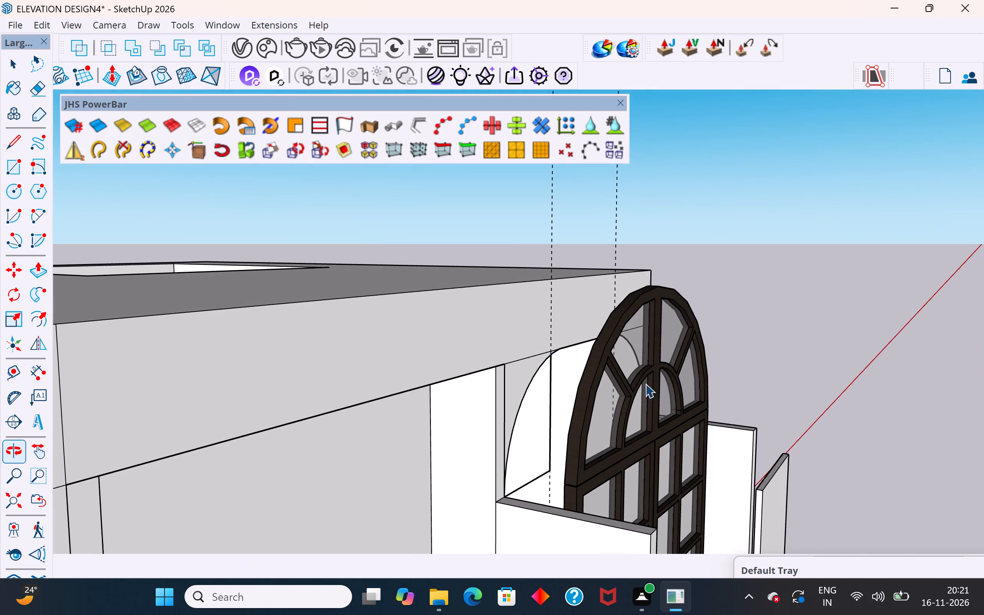
scroll(532, 514, "down", 7)
middle_click_drag(585, 471, 553, 469)
left_click(761, 341)
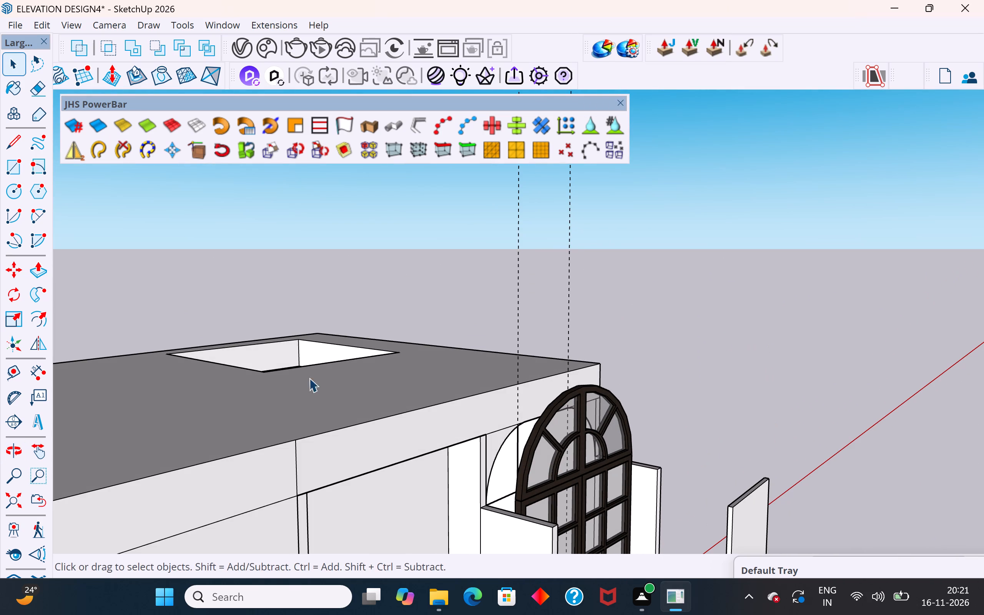
left_click_drag(635, 228, 493, 286)
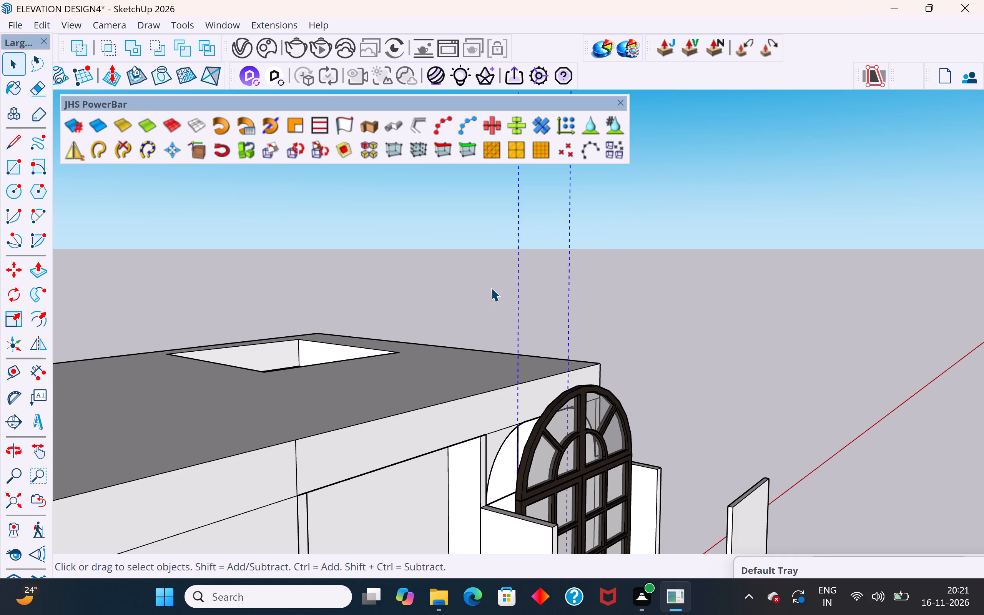
key("Delete")
Unhide all hidden geometry to bring back the arched surround in front of the window.
scroll(574, 368, "down", 5)
middle_click_drag(609, 430, 381, 555)
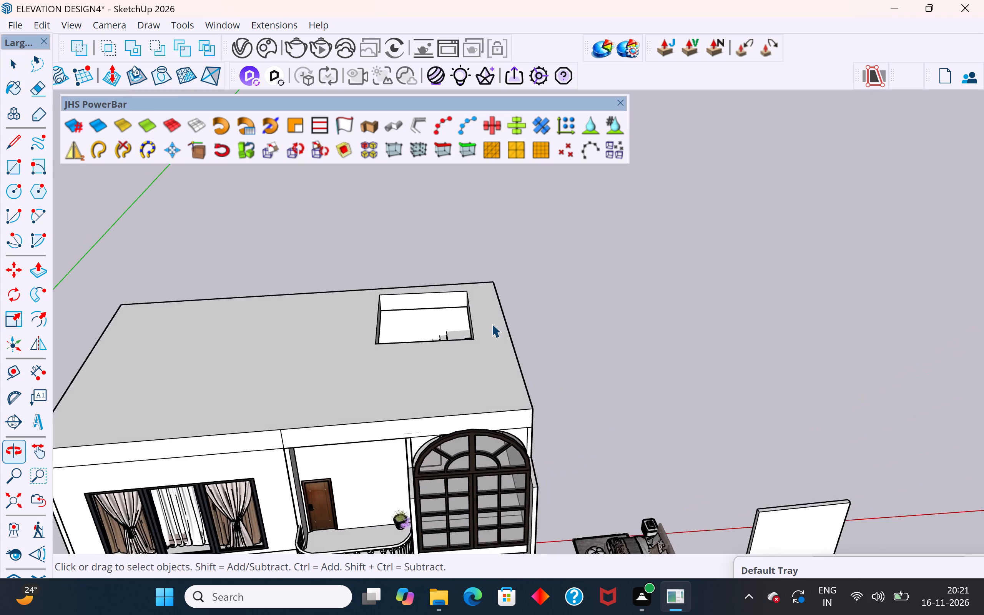
scroll(492, 324, "down", 4)
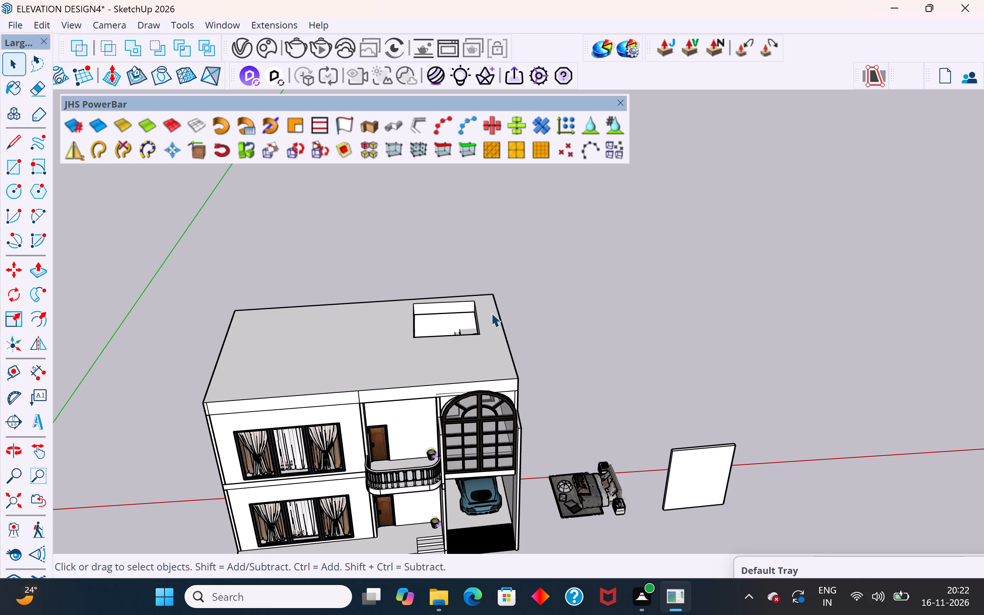
scroll(491, 313, "down", 4)
left_click(558, 300)
scroll(543, 283, "down", 4)
middle_click_drag(510, 373, 500, 417)
scroll(507, 401, "up", 4)
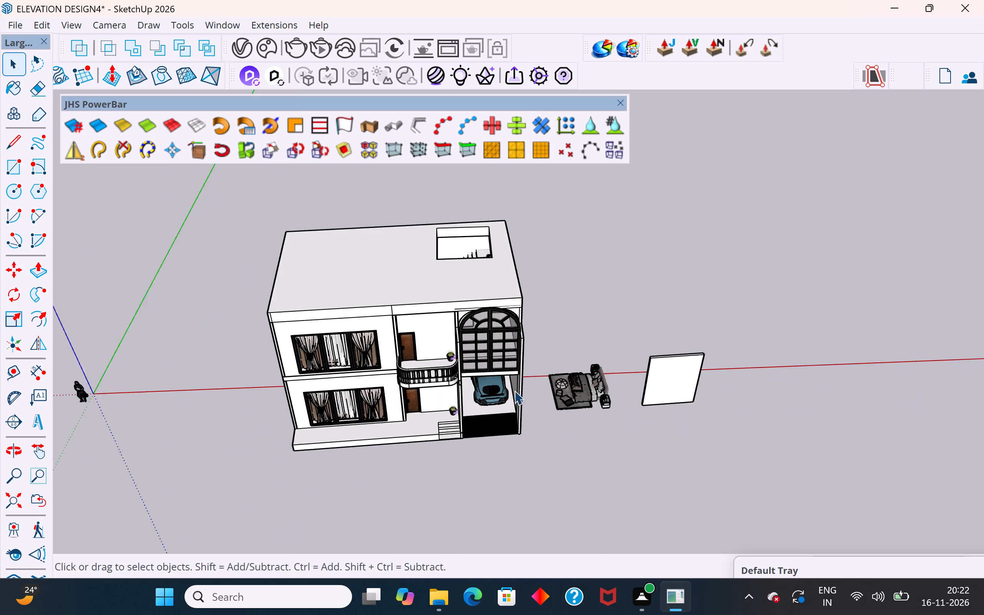
scroll(514, 391, "up", 6)
middle_click_drag(492, 323, 533, 361)
scroll(491, 333, "up", 4)
left_click(488, 327)
middle_click_drag(488, 327, 592, 283)
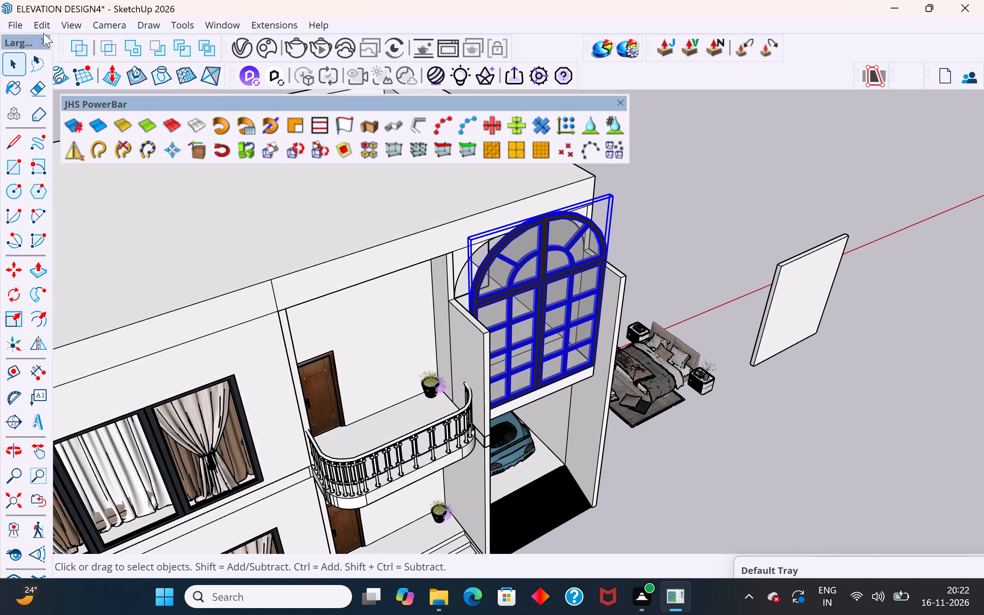
left_click(36, 25)
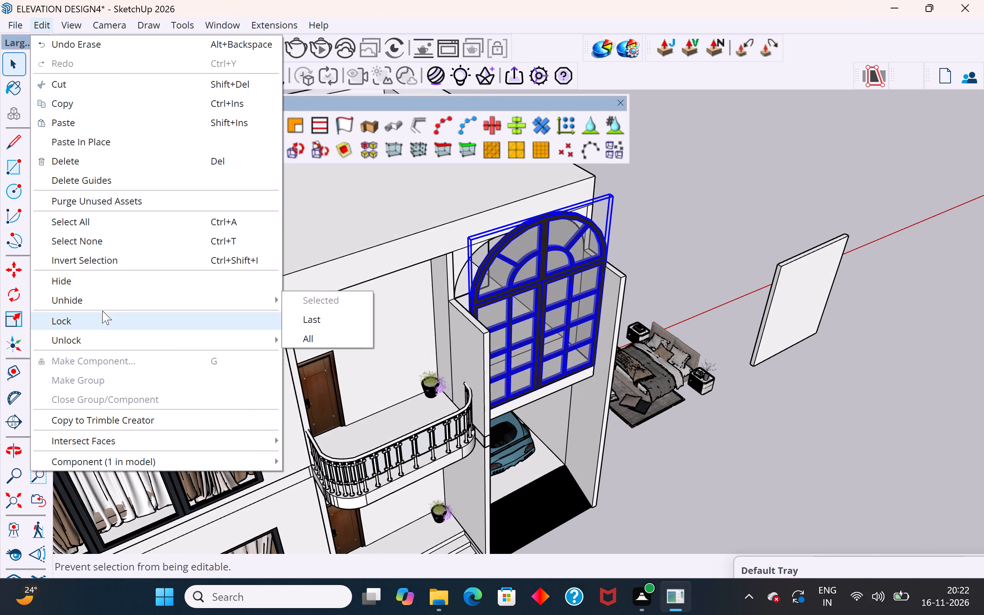
left_click(321, 345)
left_click(708, 239)
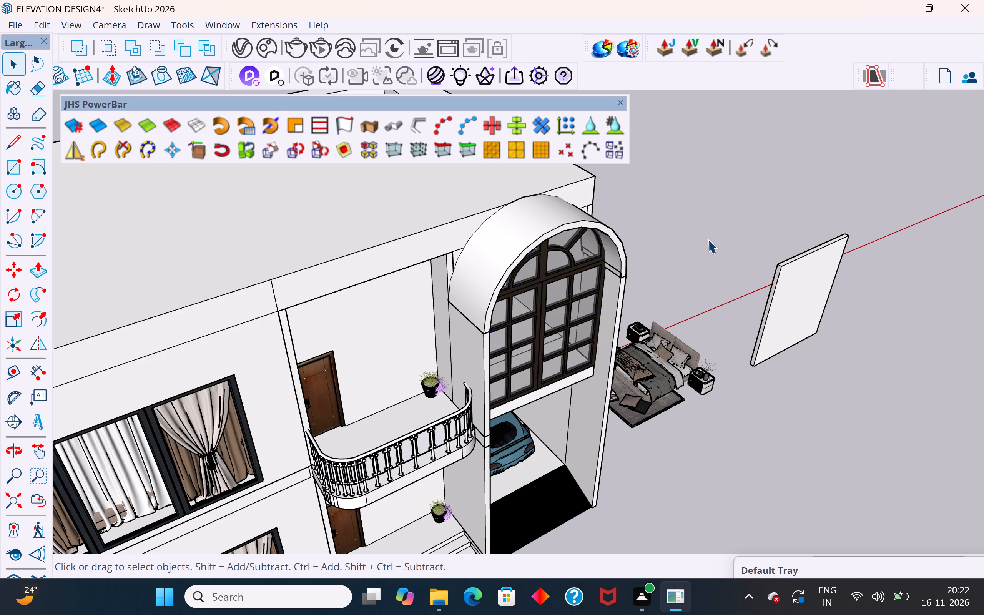
Scale the car in the ground-floor garage up slightly from a corner of its bounding box.
middle_click_drag(706, 238, 403, 180)
scroll(699, 238, "up", 1)
left_click(668, 325)
scroll(665, 351, "down", 6)
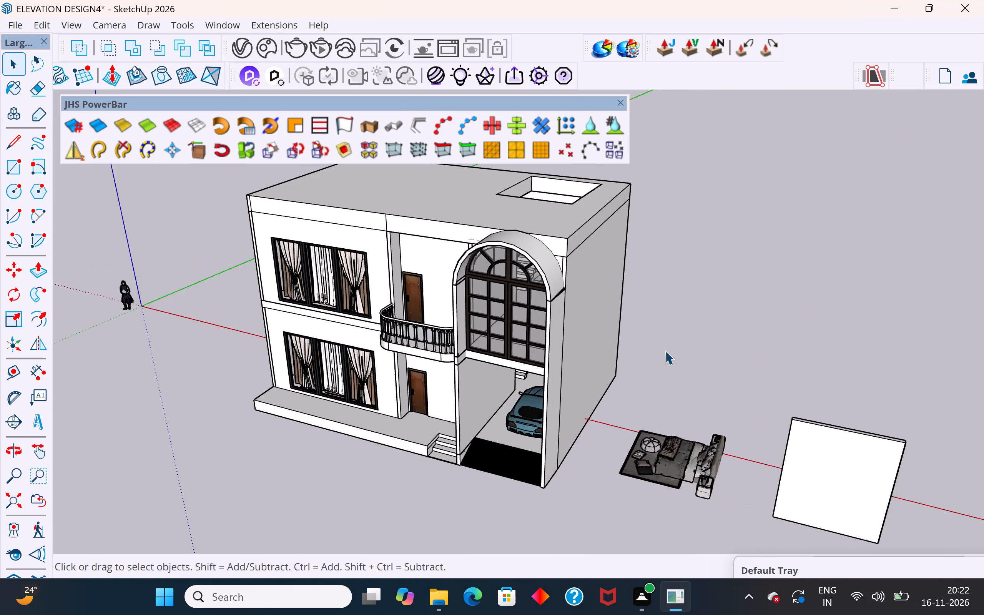
middle_click_drag(674, 346, 759, 223)
left_click(747, 260)
middle_click_drag(683, 301, 726, 366)
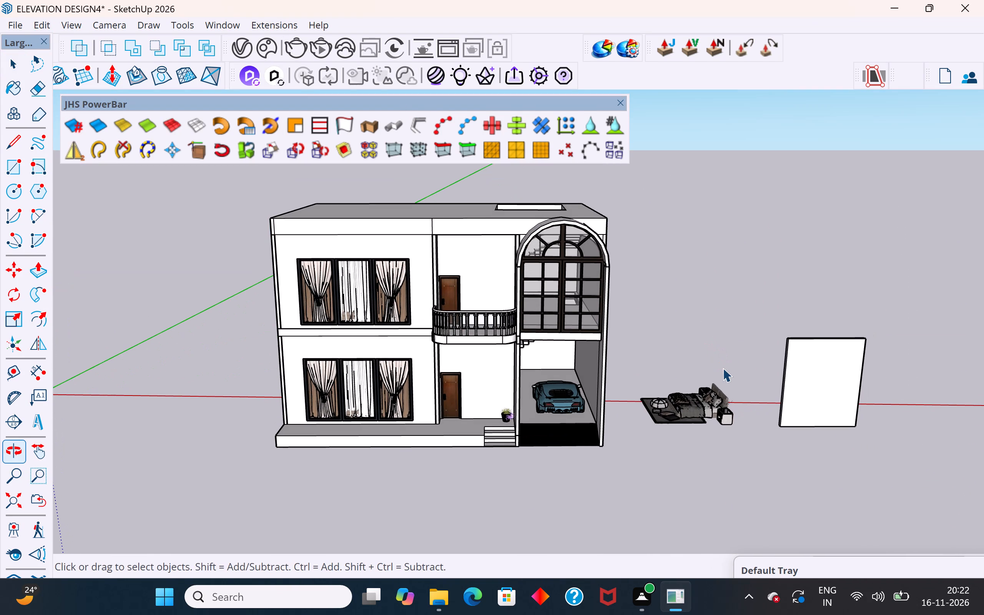
left_click(556, 395)
scroll(556, 395, "up", 3)
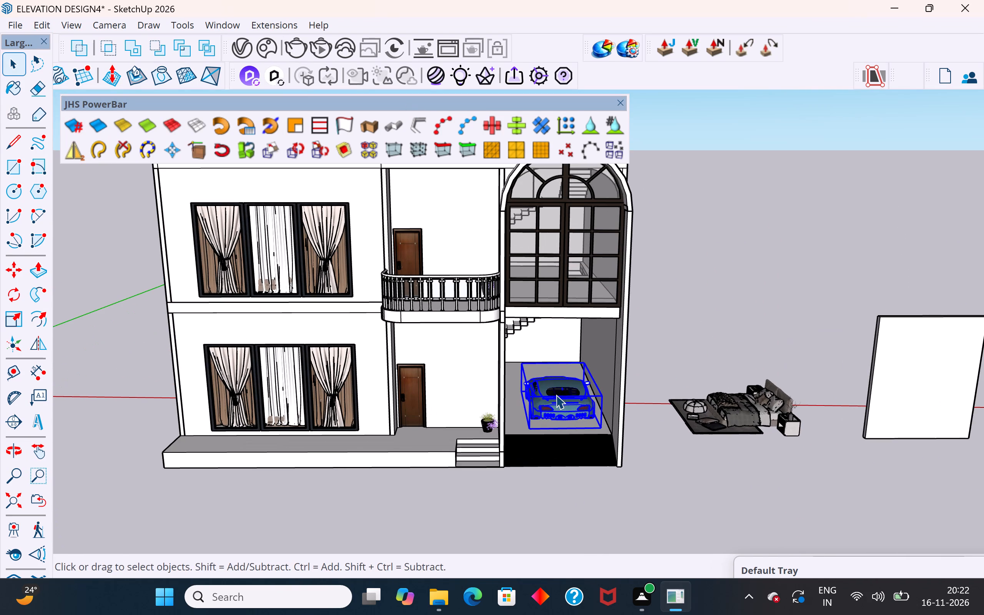
key("s")
scroll(595, 422, "up", 4)
left_click_drag(604, 428, 618, 436, "ctrl")
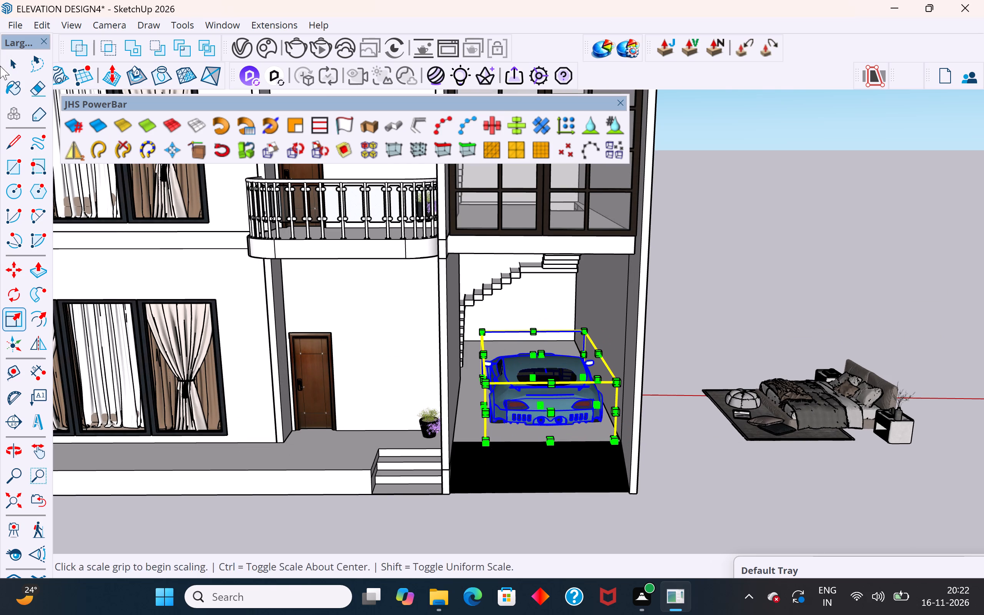
left_click(19, 63)
left_click(714, 327)
Move the car up so the base corner of its bounding box sits at garage floor level.
middle_click_drag(567, 423, 576, 373)
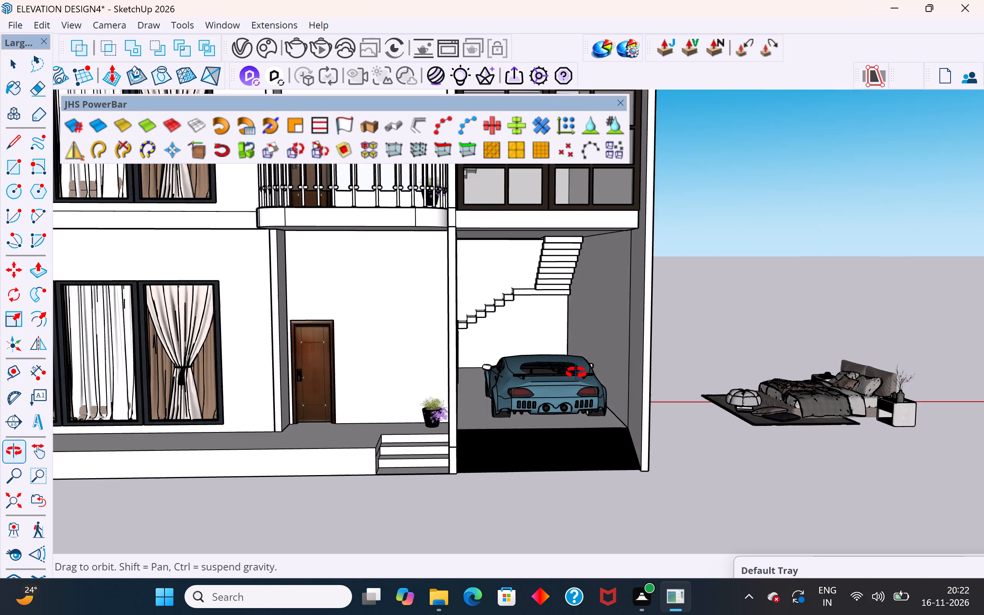
middle_click_drag(576, 373, 555, 338)
scroll(548, 389, "up", 7)
scroll(430, 408, "up", 4)
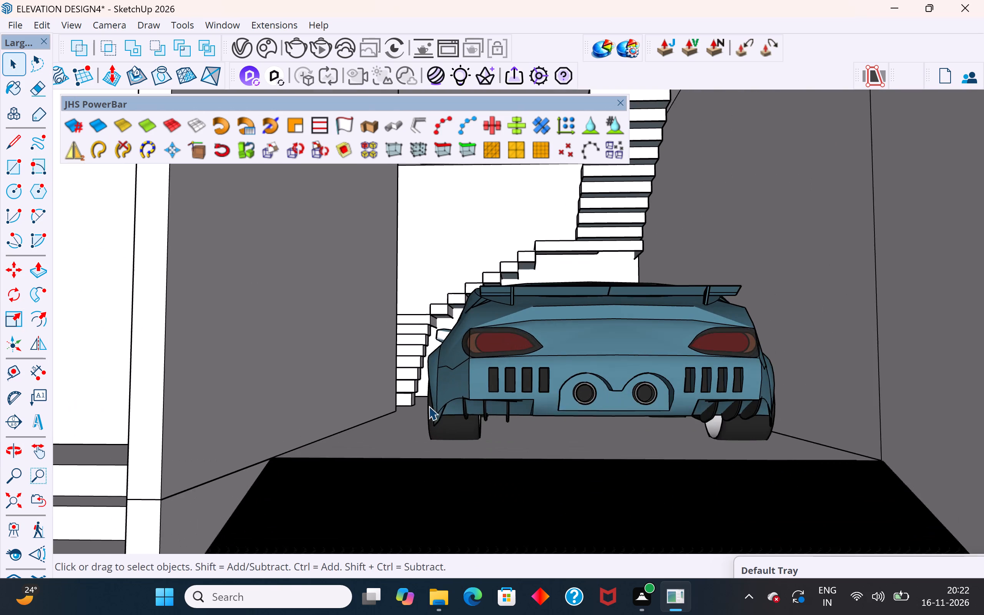
scroll(429, 406, "up", 3)
middle_click_drag(496, 427, 483, 429)
left_click(462, 424)
scroll(464, 424, "up", 4)
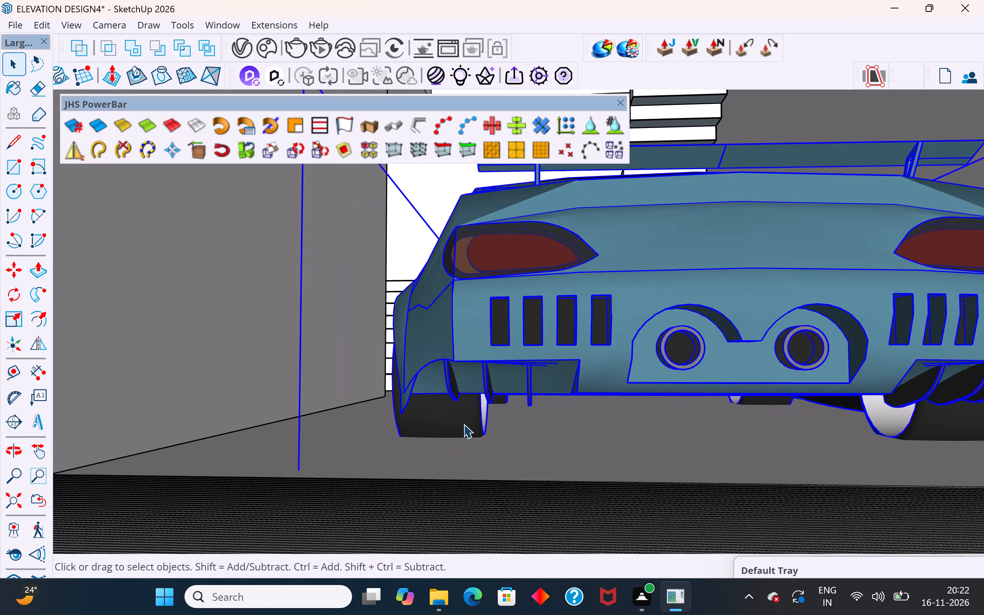
scroll(571, 341, "down", 3)
key("m")
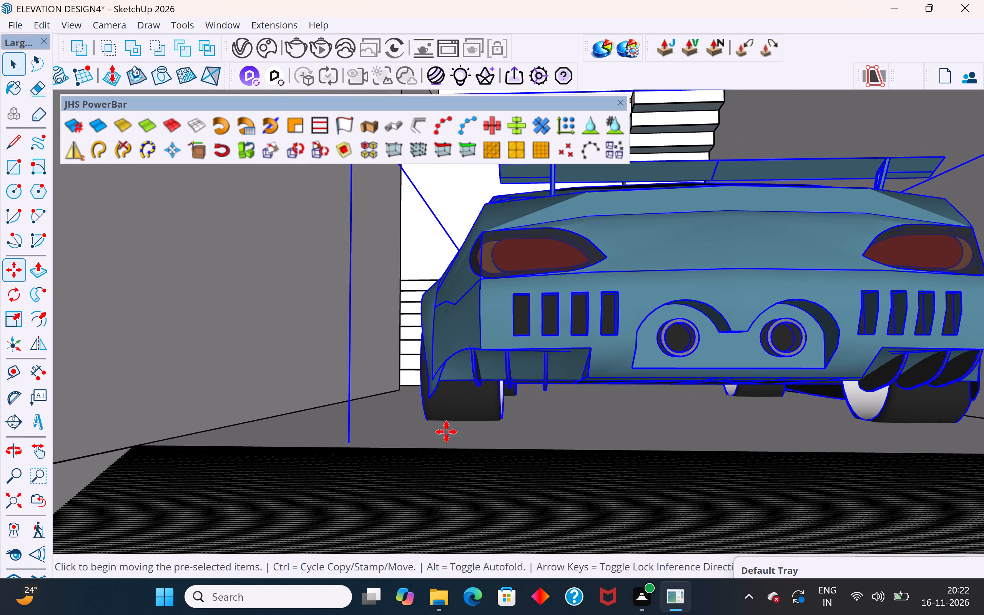
left_click(349, 451)
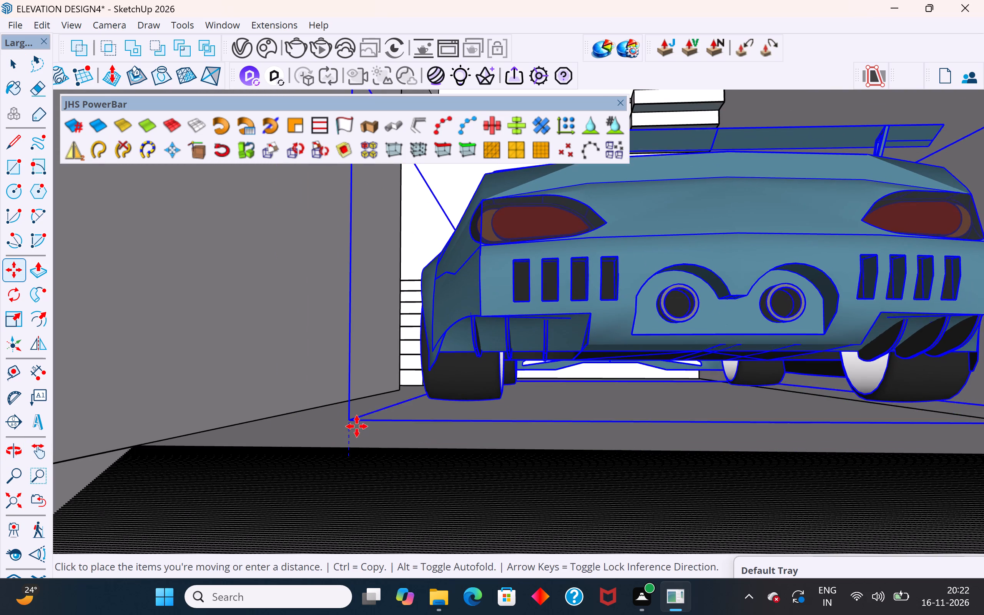
middle_click_drag(355, 445, 414, 539)
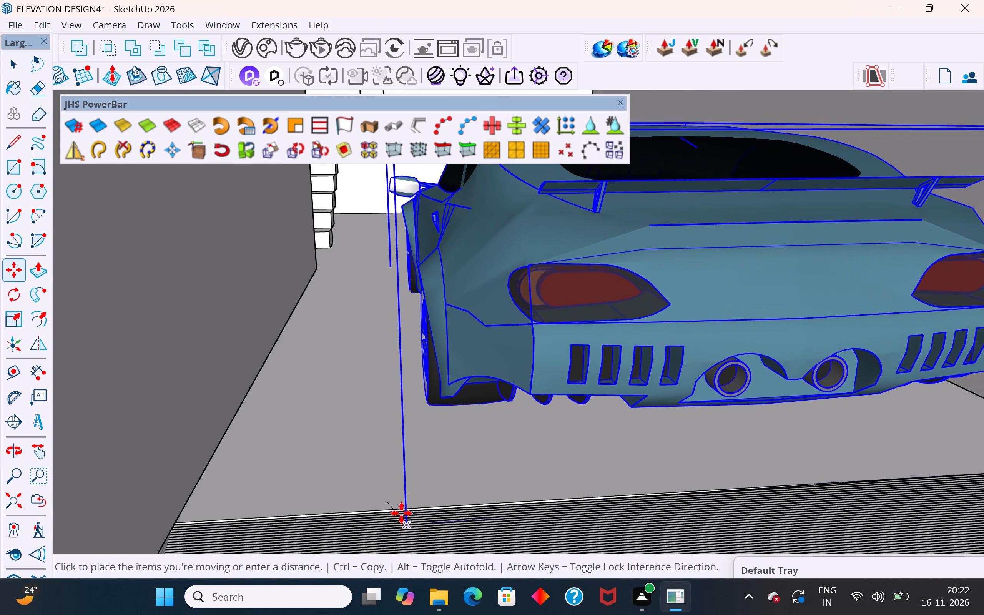
scroll(389, 498, "up", 7)
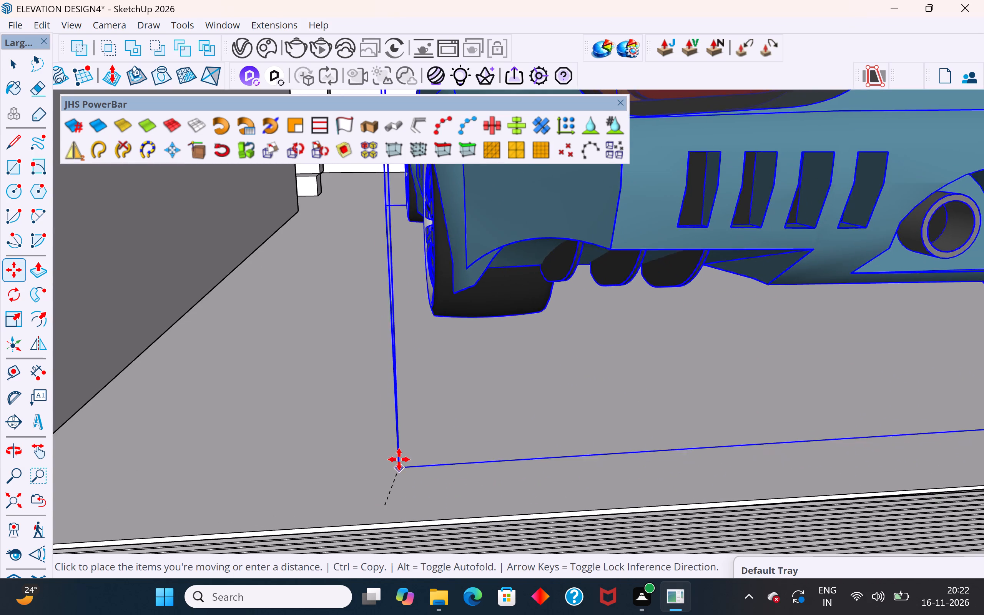
middle_click_drag(387, 499, 454, 443)
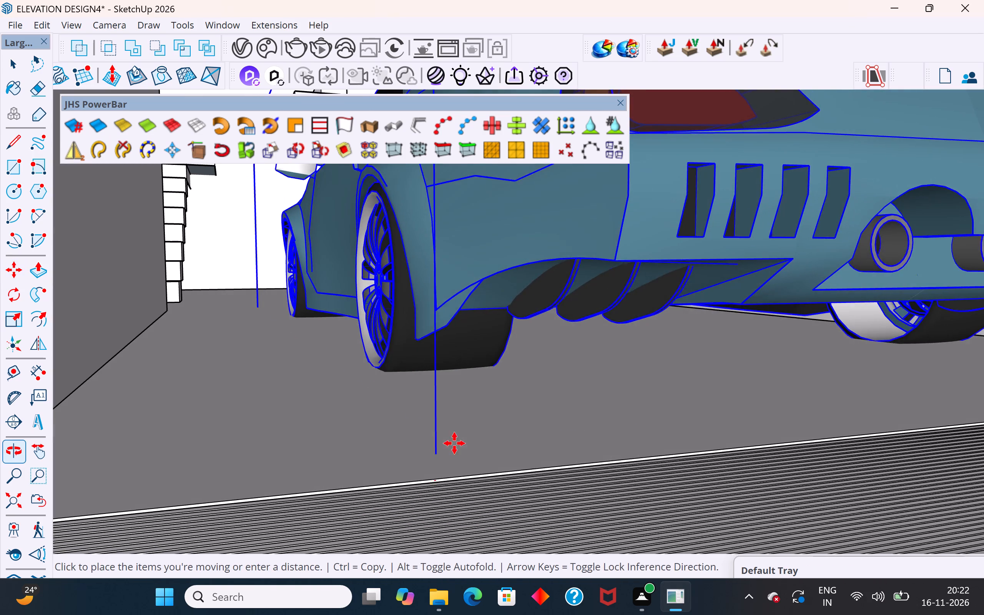
left_click(437, 477)
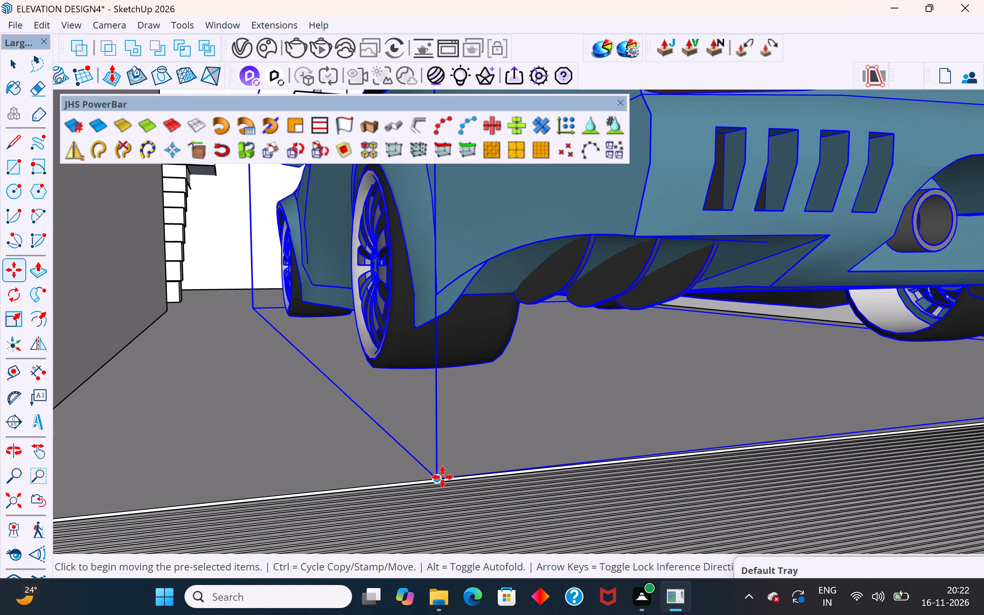
scroll(438, 475, "down", 17)
scroll(414, 483, "down", 6)
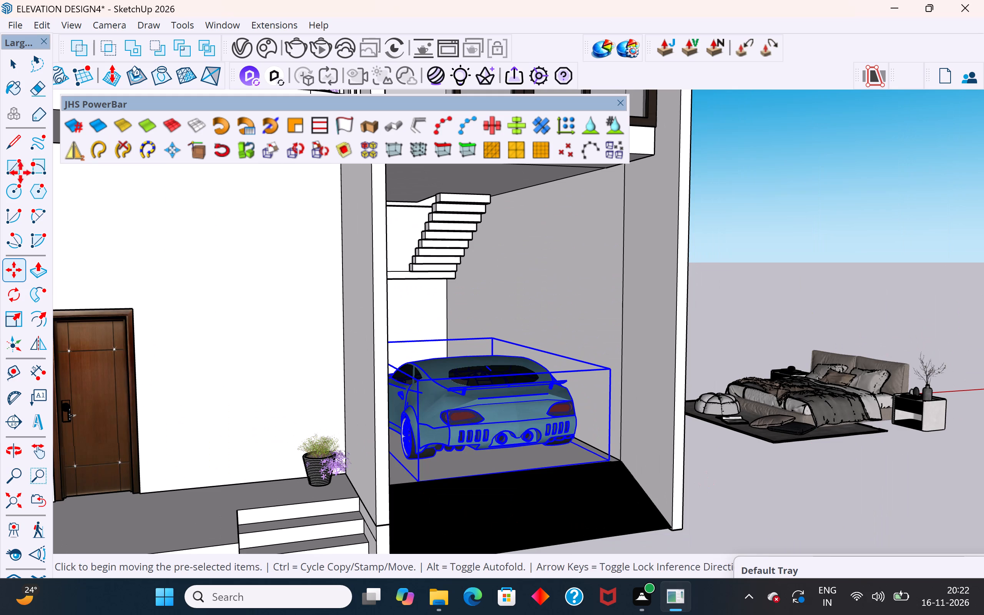
Examine how the car sits in the garage and review the whole front elevation from several angles.
left_click(8, 63)
left_click(836, 249)
middle_click_drag(634, 377, 525, 438)
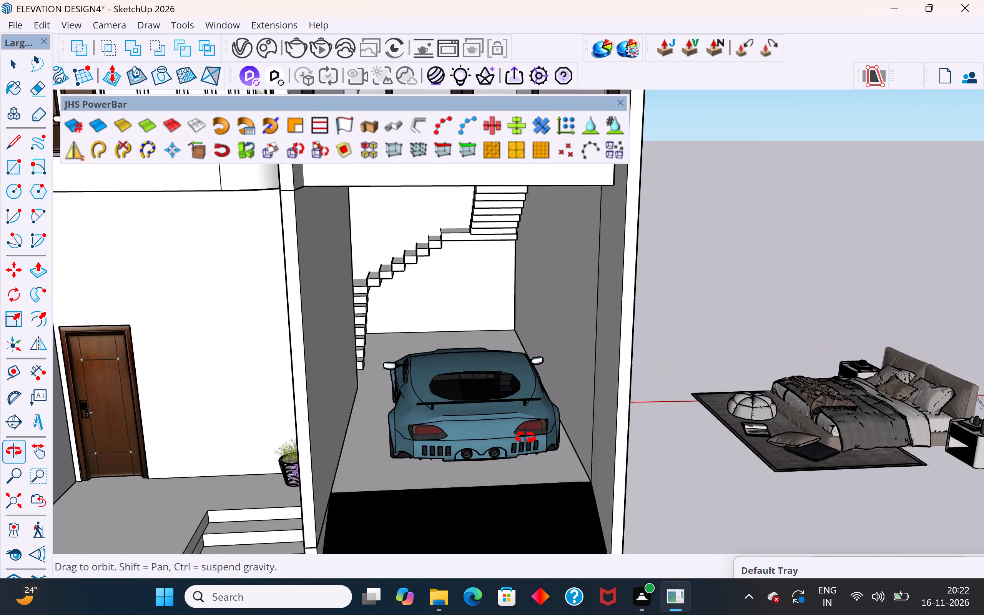
middle_click_drag(525, 438, 494, 453)
scroll(521, 420, "up", 4)
scroll(741, 400, "down", 5)
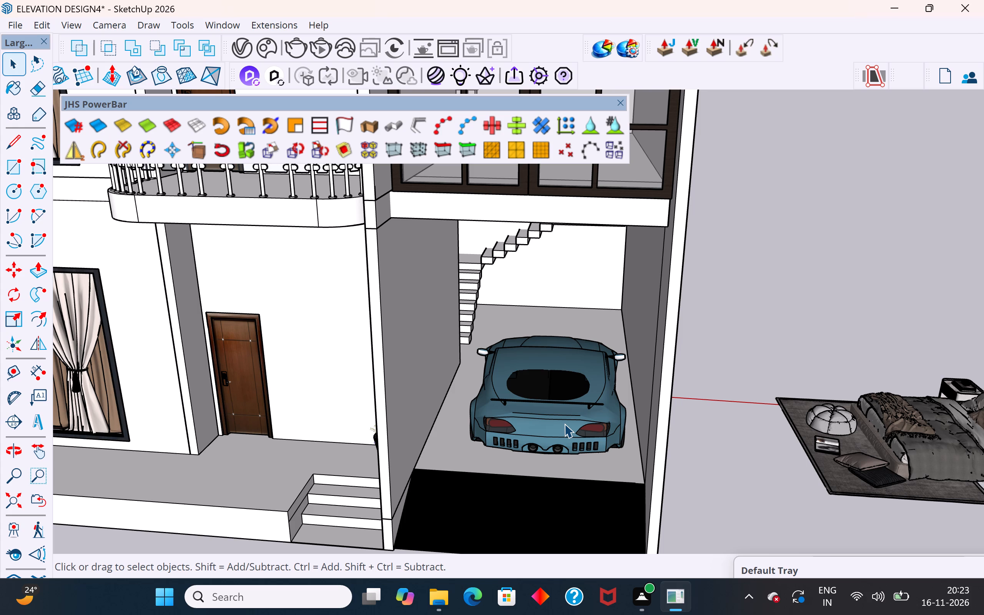
left_click(746, 342)
scroll(532, 492, "down", 5)
middle_click_drag(538, 456, 618, 380)
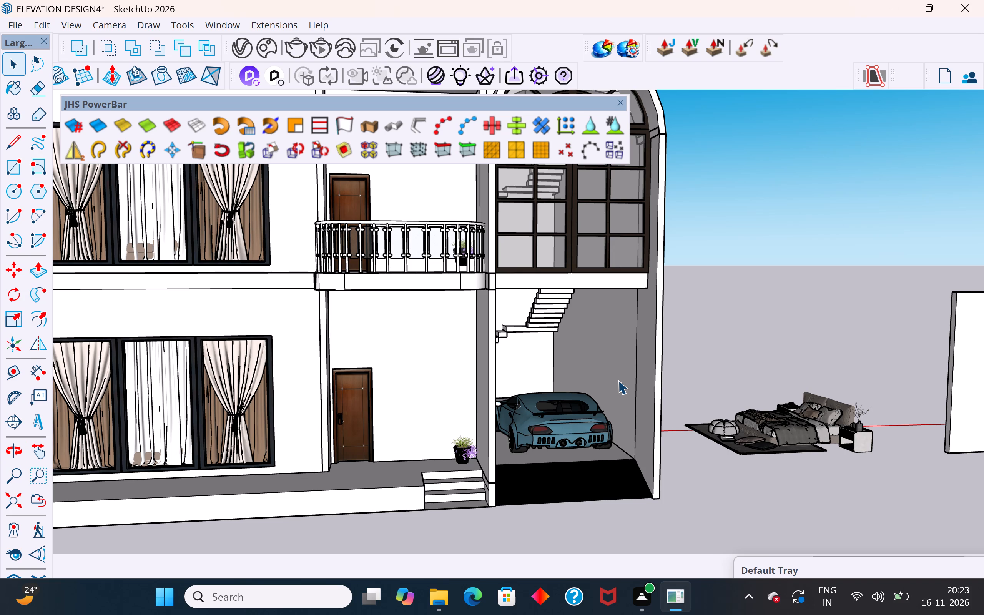
left_click(819, 220)
scroll(751, 311, "down", 5)
middle_click_drag(751, 311, 704, 512)
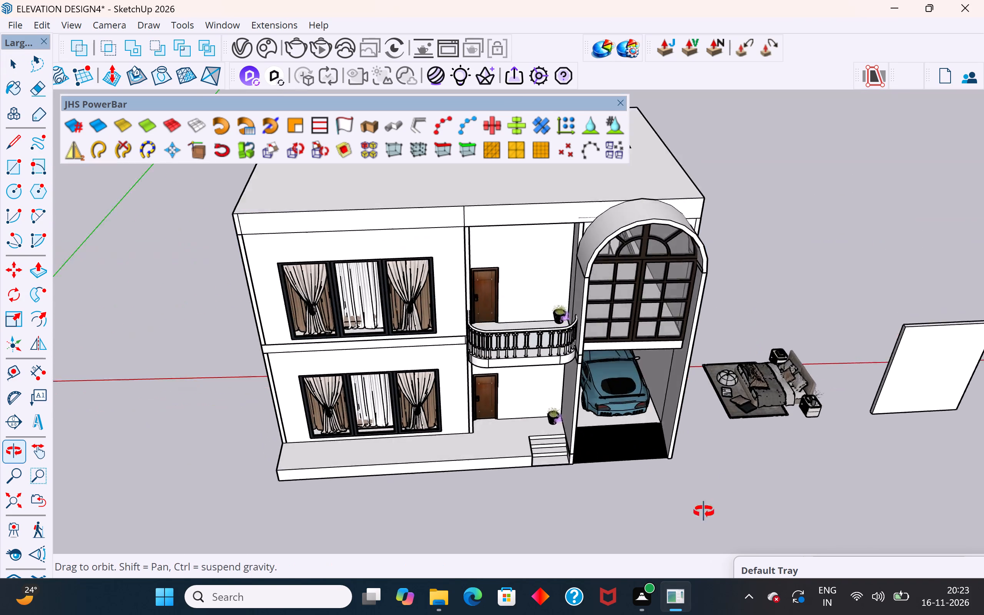
middle_click_drag(704, 512, 761, 476)
left_click(736, 493)
middle_click_drag(781, 453, 821, 425)
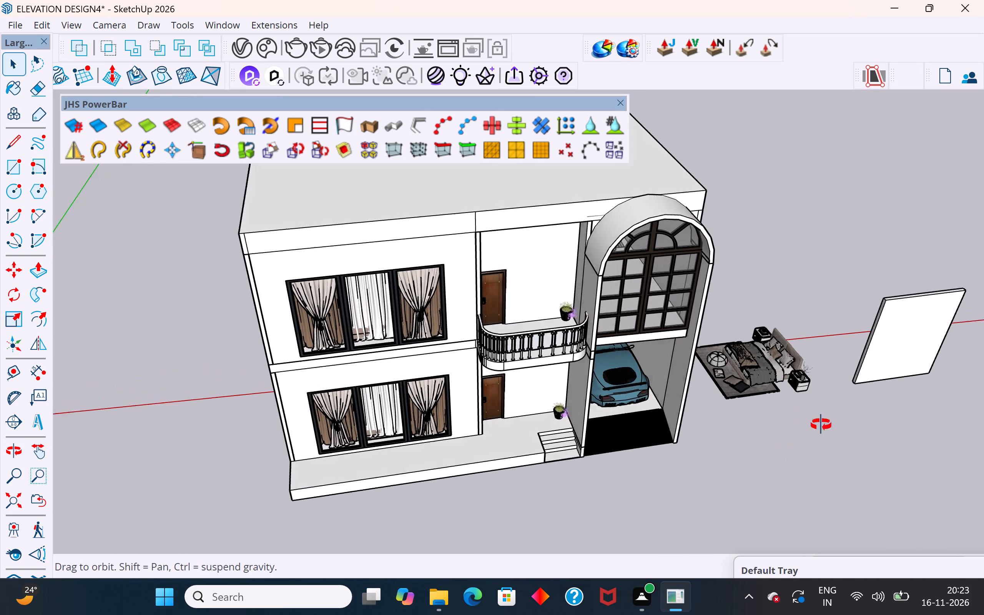
middle_click_drag(821, 425, 774, 316)
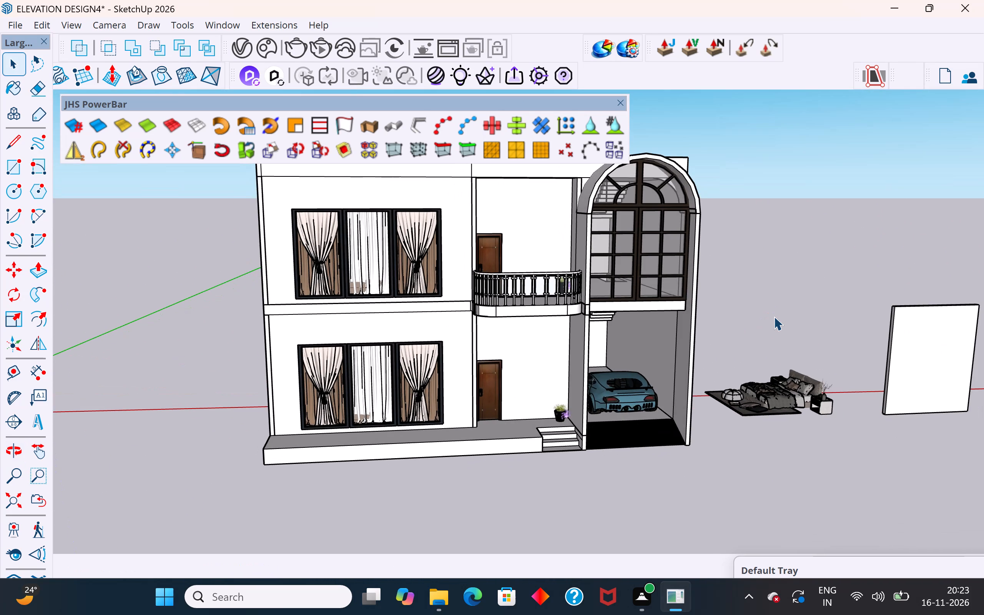
scroll(774, 316, "down", 2)
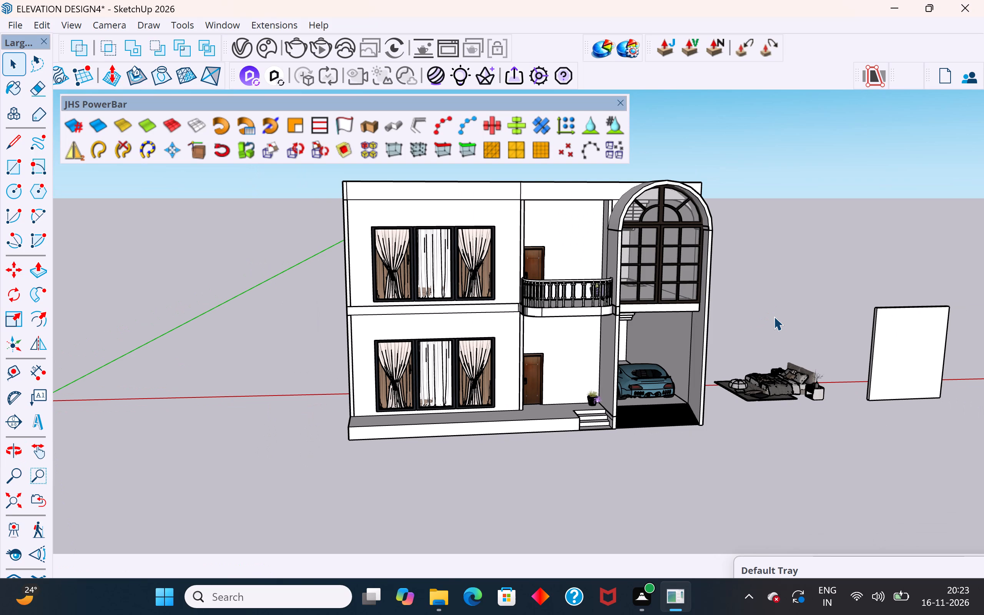
scroll(774, 316, "down", 1)
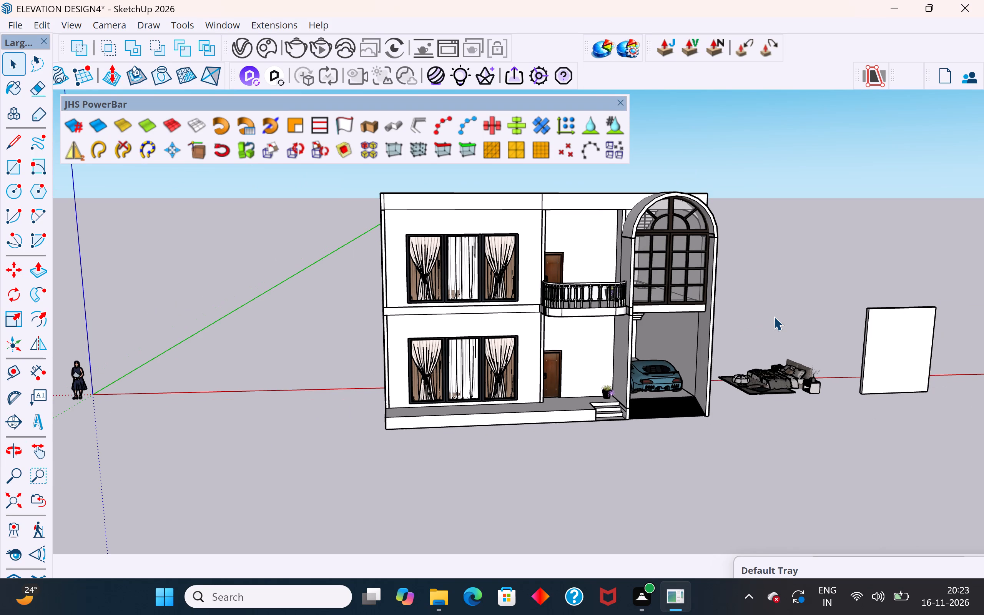
Draw a vertical line across the roof band, from the balcony wall corner beside the arched surround up to the roof edge.
middle_click_drag(545, 296, 656, 363)
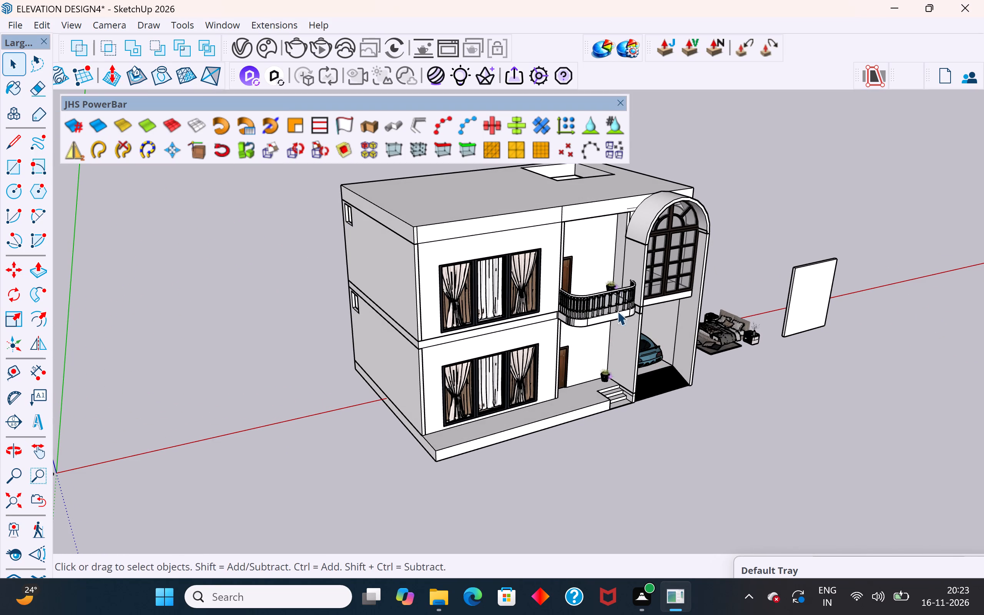
left_click(442, 232)
scroll(415, 233, "up", 3)
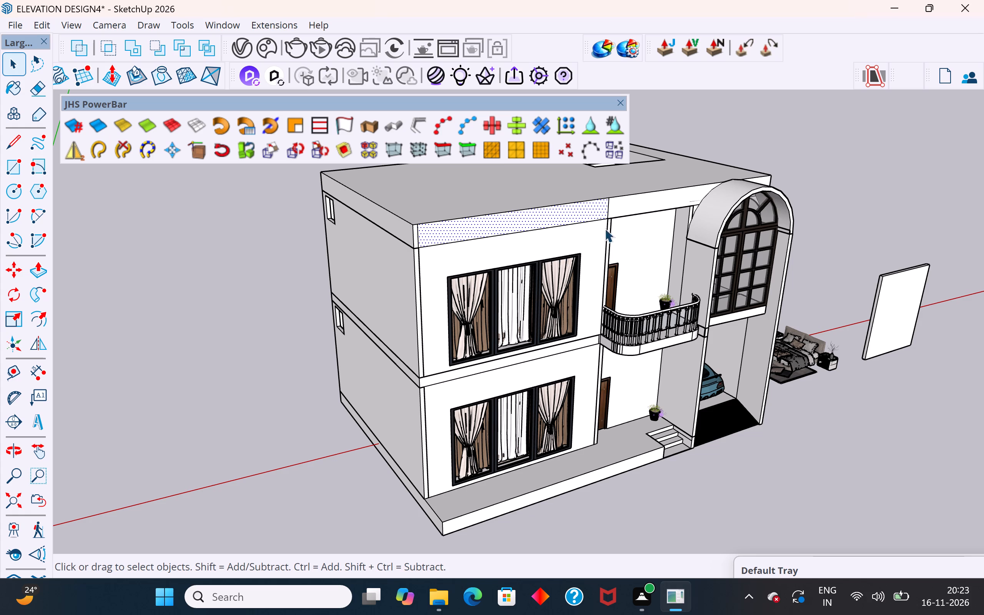
middle_click_drag(678, 200, 523, 209)
scroll(649, 243, "up", 4)
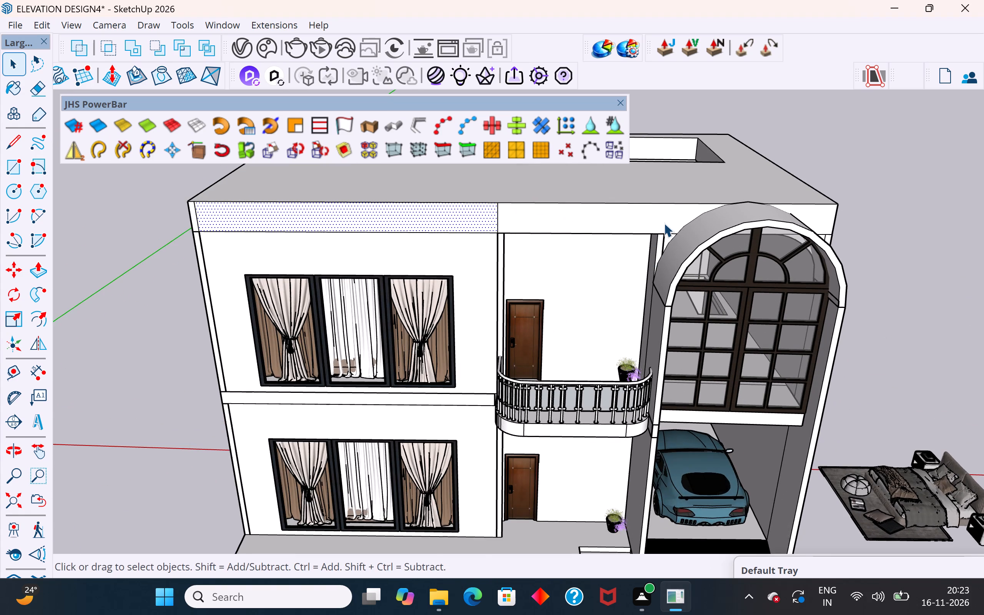
middle_click(666, 214)
middle_click_drag(710, 214, 662, 378)
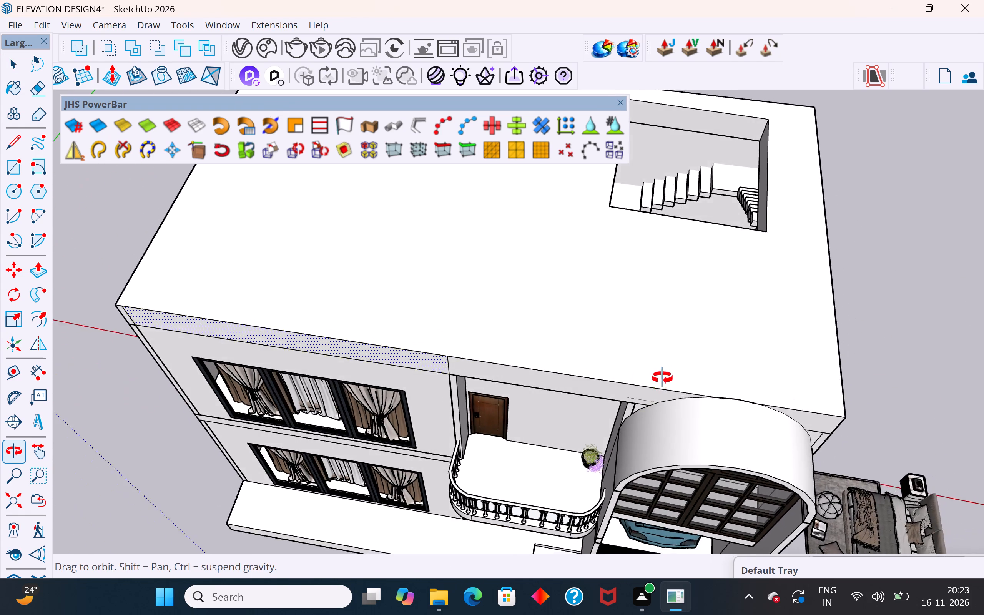
middle_click_drag(662, 378, 647, 274)
scroll(619, 297, "up", 1)
double_click(619, 292)
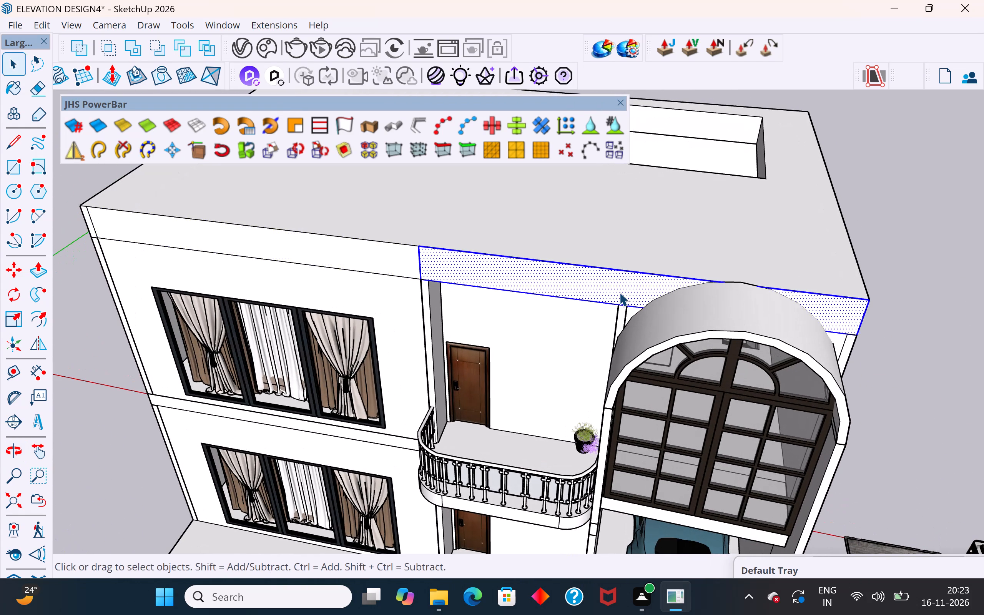
left_click(14, 143)
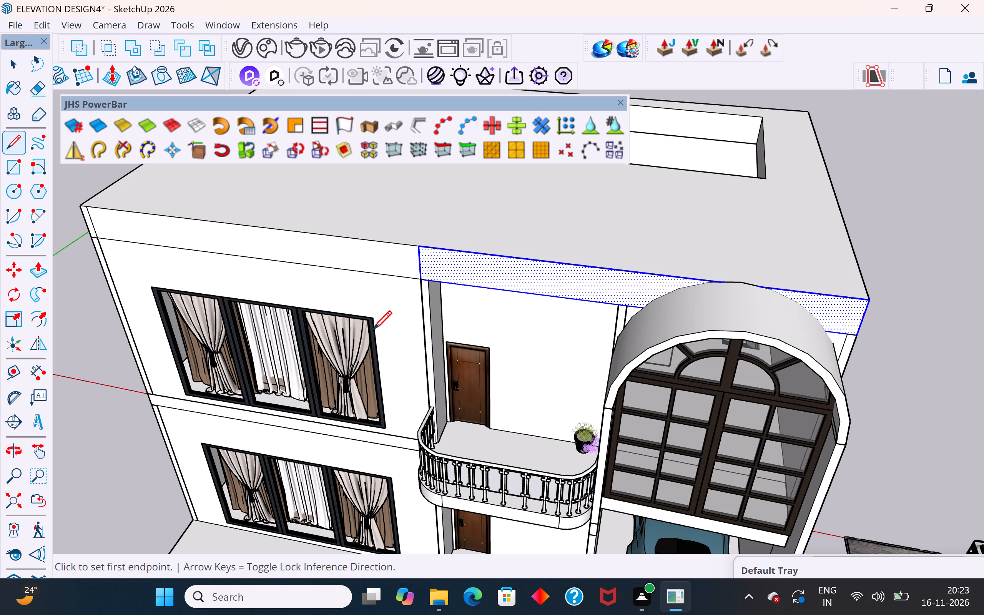
left_click(617, 309)
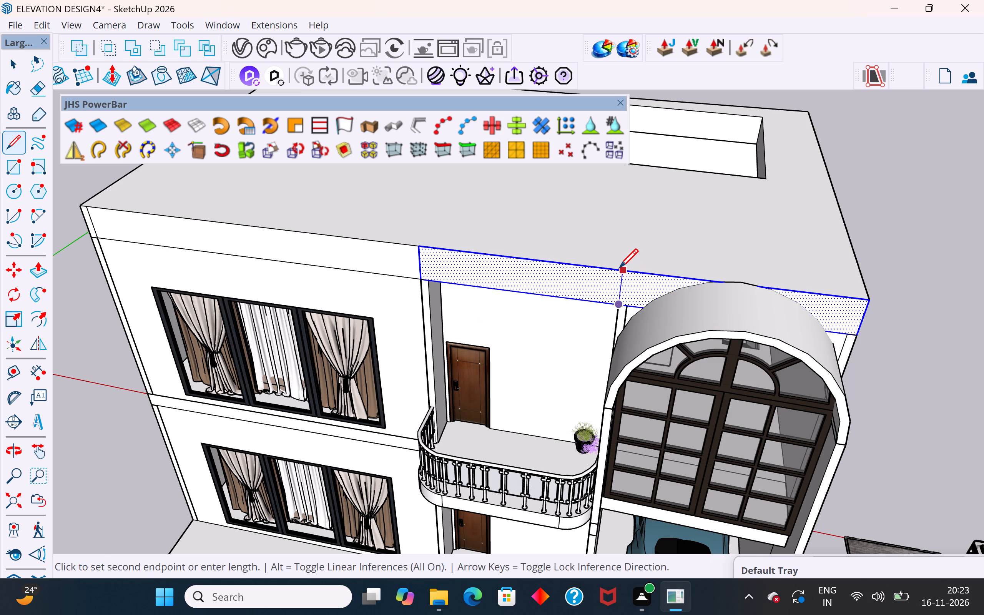
left_click(622, 269)
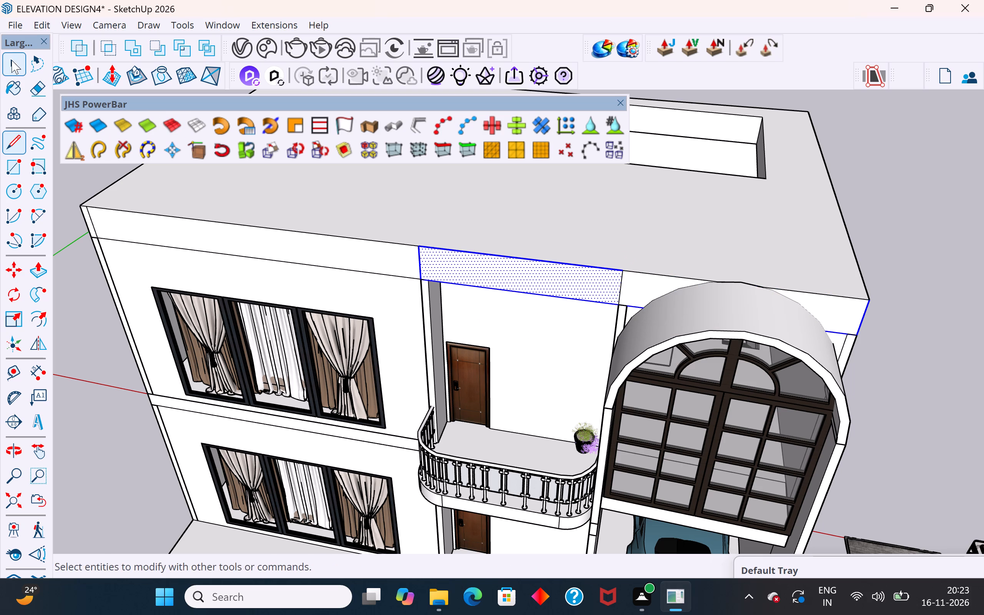
left_click(15, 63)
left_click(894, 229)
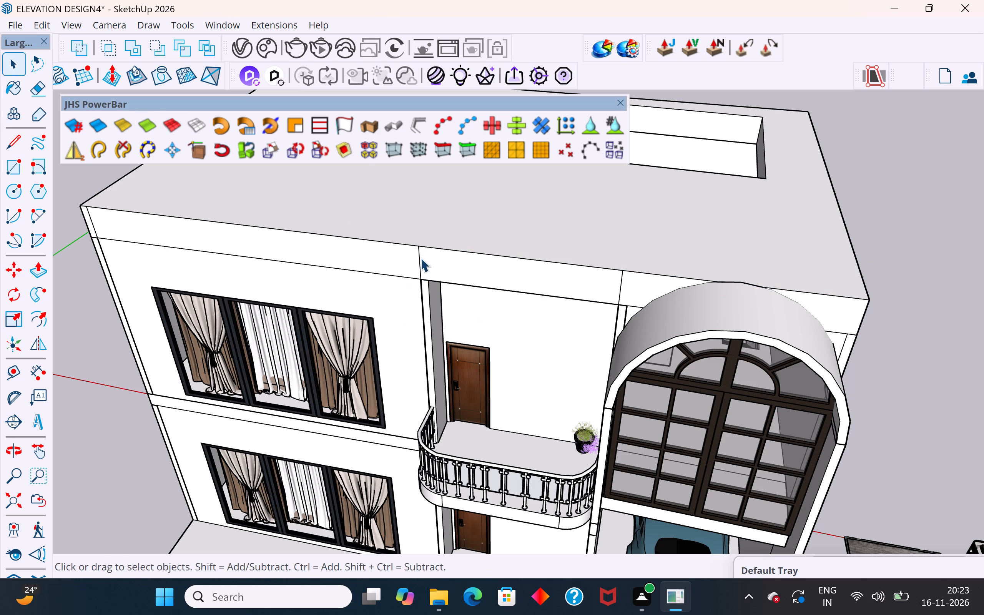
Delete the short vertical edge splitting the roof band above the pier between the upper window and the balcony.
left_click(420, 263)
key("Delete")
Delete the short vertical edge on the front roof band next to the building corner on the window side.
middle_click_drag(416, 319, 523, 244)
scroll(505, 381, "down", 5)
middle_click_drag(529, 327, 587, 334)
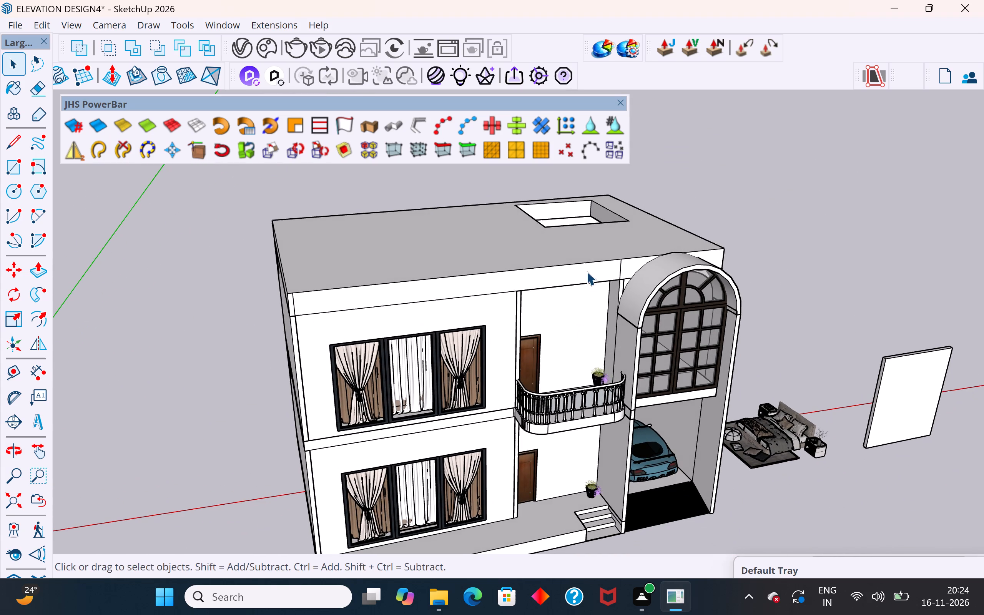
left_click(587, 271)
middle_click_drag(587, 271, 657, 284)
scroll(339, 337, "up", 3)
left_click(250, 393)
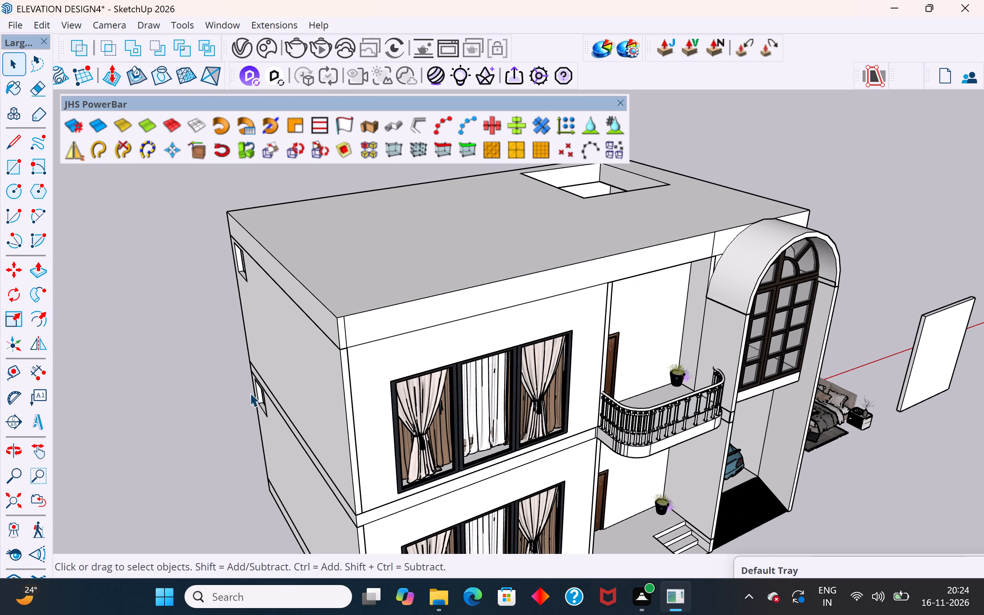
scroll(342, 348, "up", 3)
left_click(346, 329)
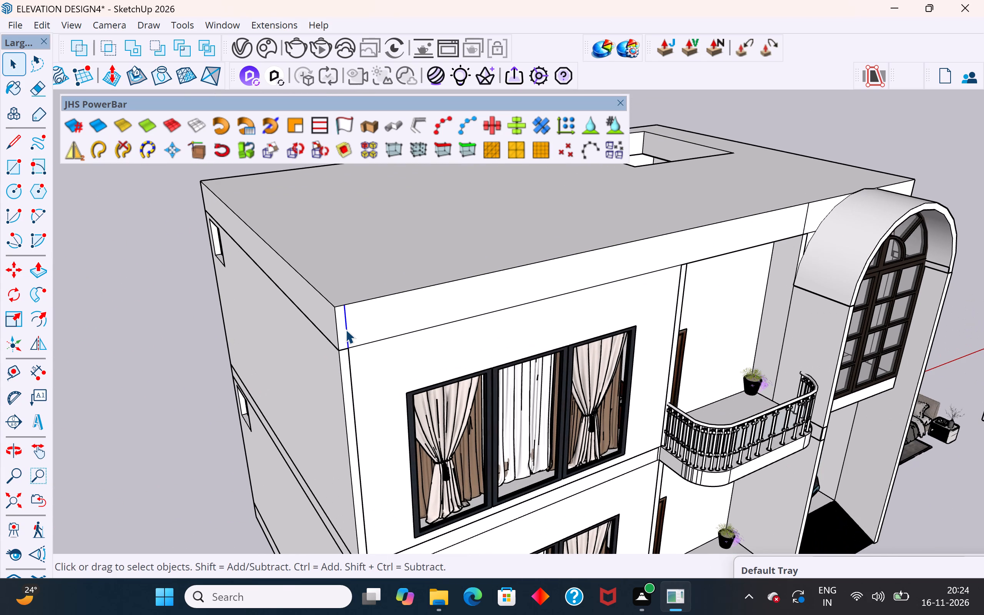
key("Delete")
Examine the merged front roof band and the facade from different angles.
left_click(402, 305)
left_click(314, 305)
middle_click_drag(339, 342, 817, 389)
left_click(361, 392)
scroll(643, 415, "down", 5)
middle_click_drag(642, 414, 948, 339)
middle_click_drag(948, 339, 168, 404)
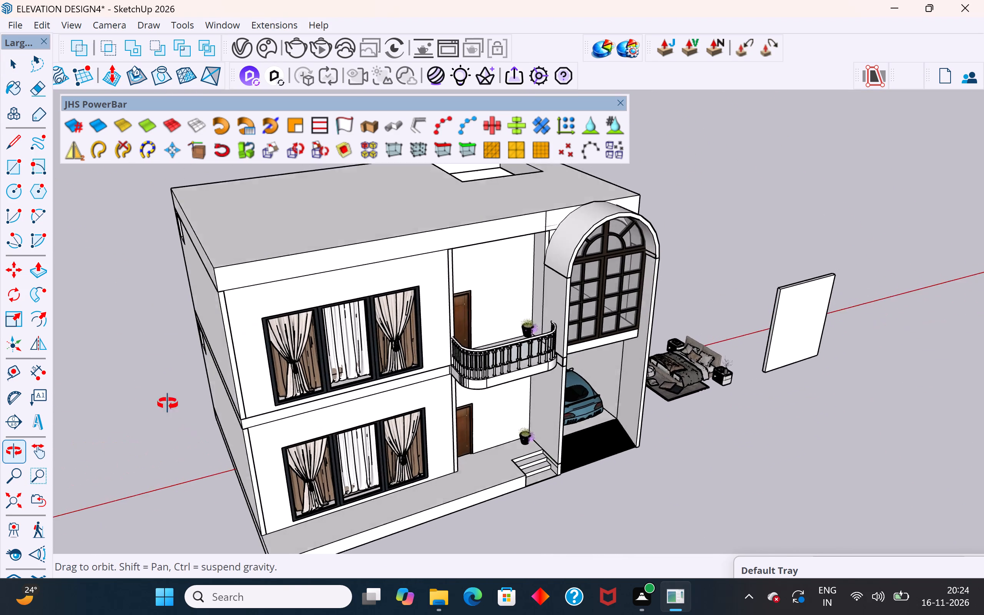
middle_click_drag(168, 404, 180, 432)
scroll(201, 376, "up", 1)
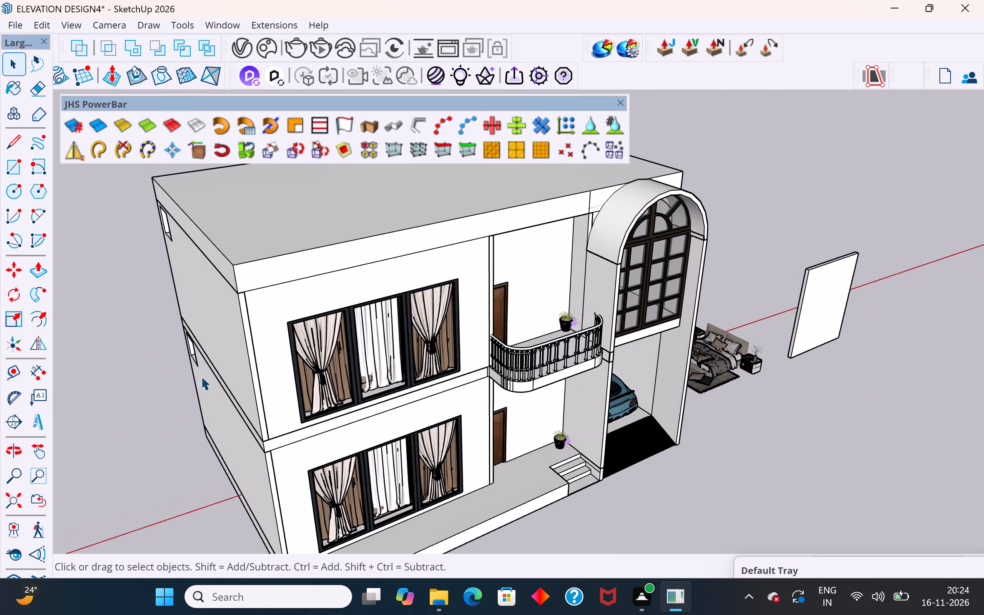
scroll(201, 376, "up", 1)
middle_click_drag(329, 410, 268, 364)
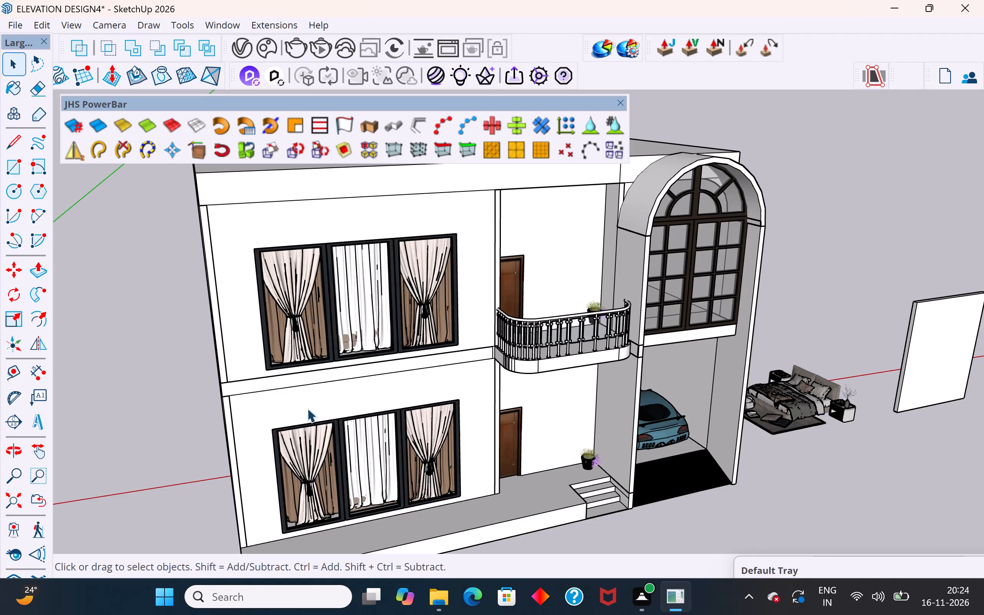
scroll(307, 408, "down", 5)
middle_click_drag(359, 372, 377, 344)
scroll(432, 284, "down", 3)
middle_click_drag(442, 276, 452, 248)
scroll(396, 195, "up", 3)
left_click(474, 273)
middle_click_drag(474, 273, 482, 294)
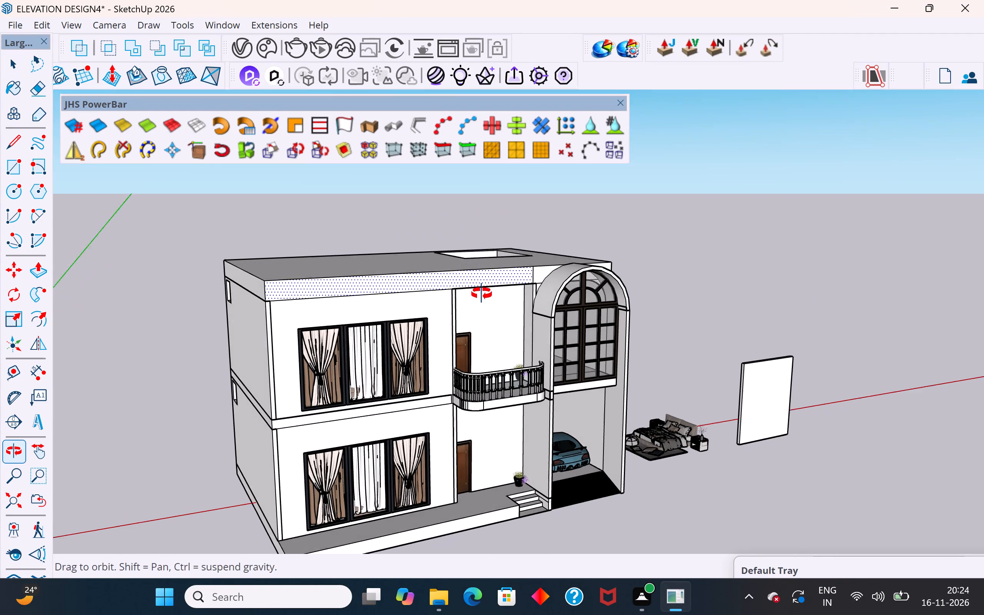
middle_click_drag(482, 294, 487, 314)
scroll(472, 297, "up", 3)
scroll(568, 260, "down", 2)
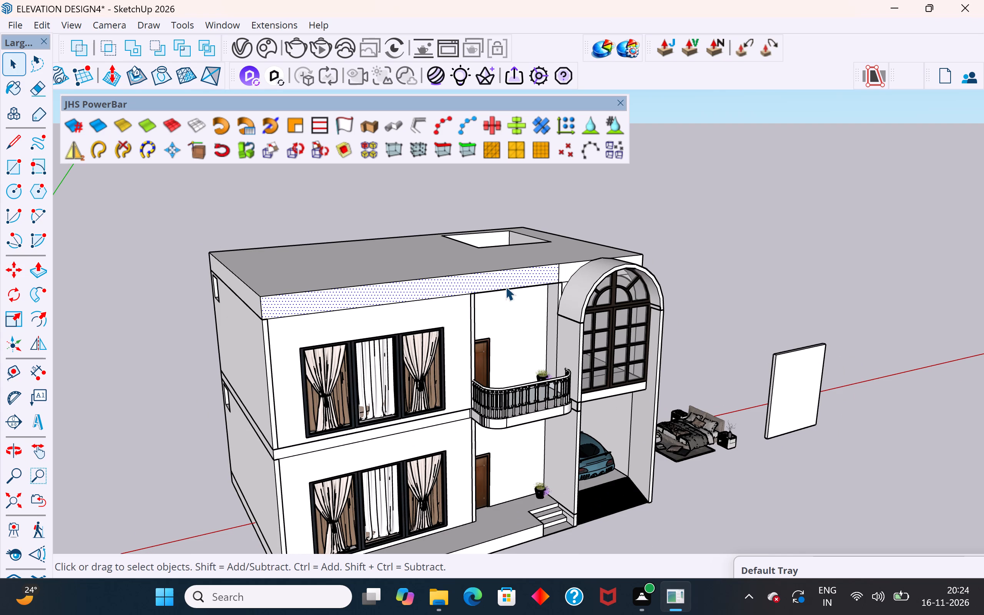
middle_click_drag(507, 287, 530, 272)
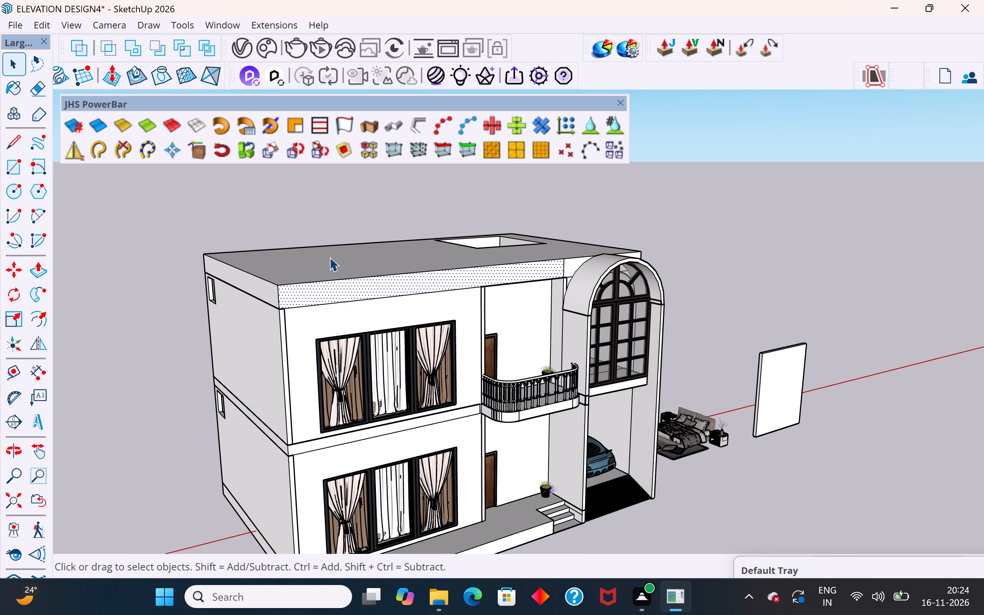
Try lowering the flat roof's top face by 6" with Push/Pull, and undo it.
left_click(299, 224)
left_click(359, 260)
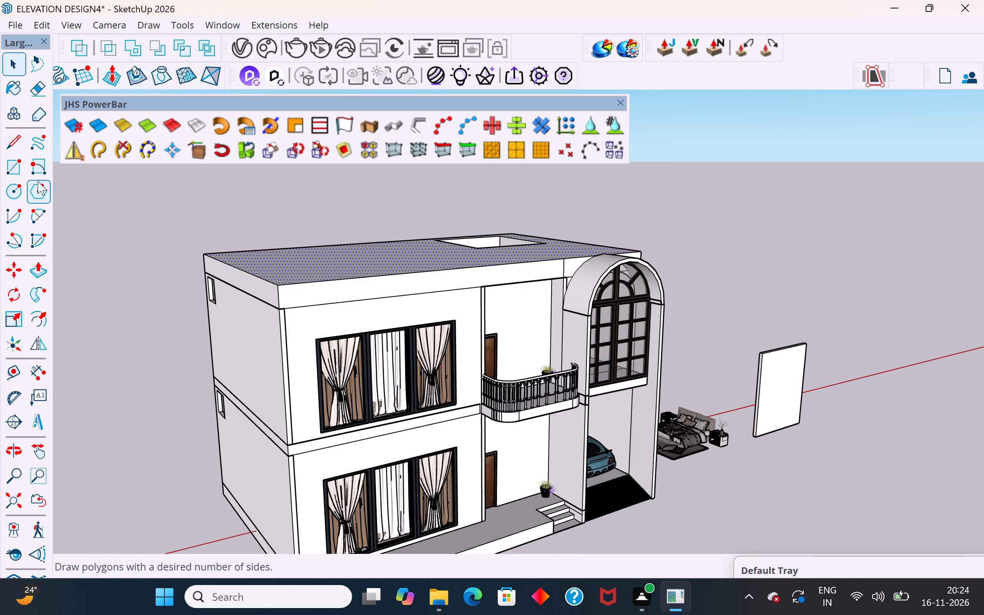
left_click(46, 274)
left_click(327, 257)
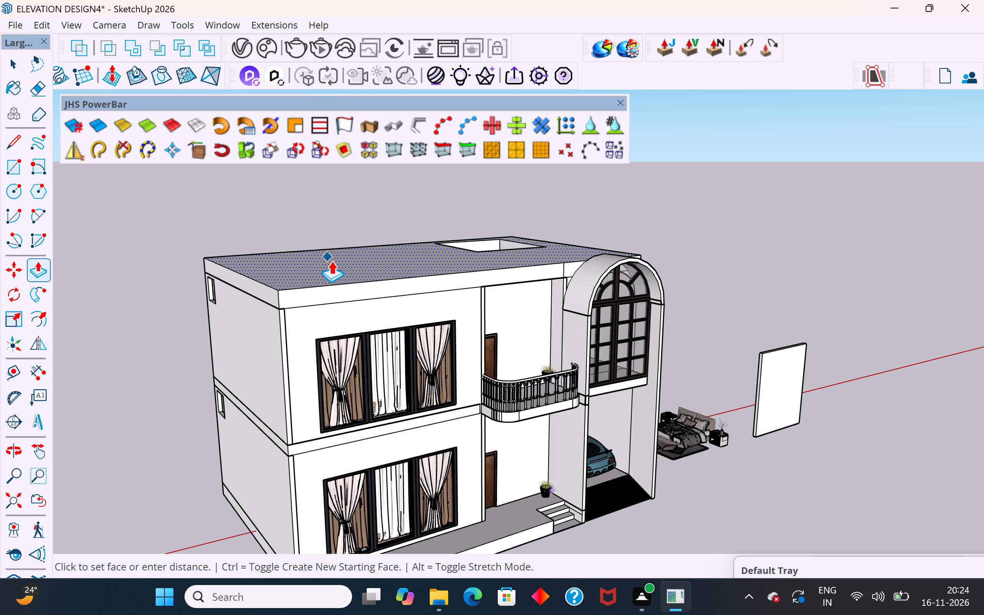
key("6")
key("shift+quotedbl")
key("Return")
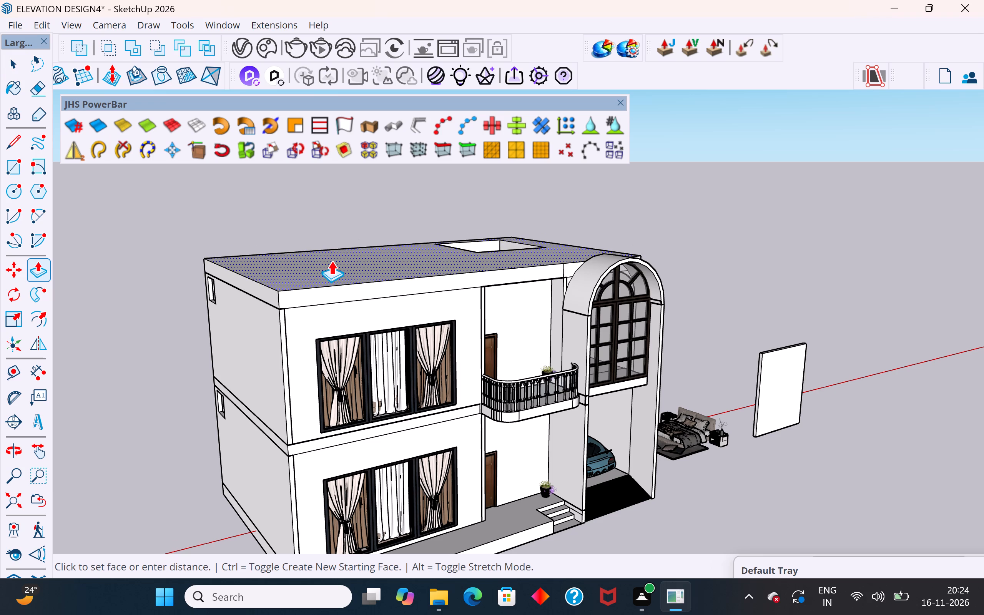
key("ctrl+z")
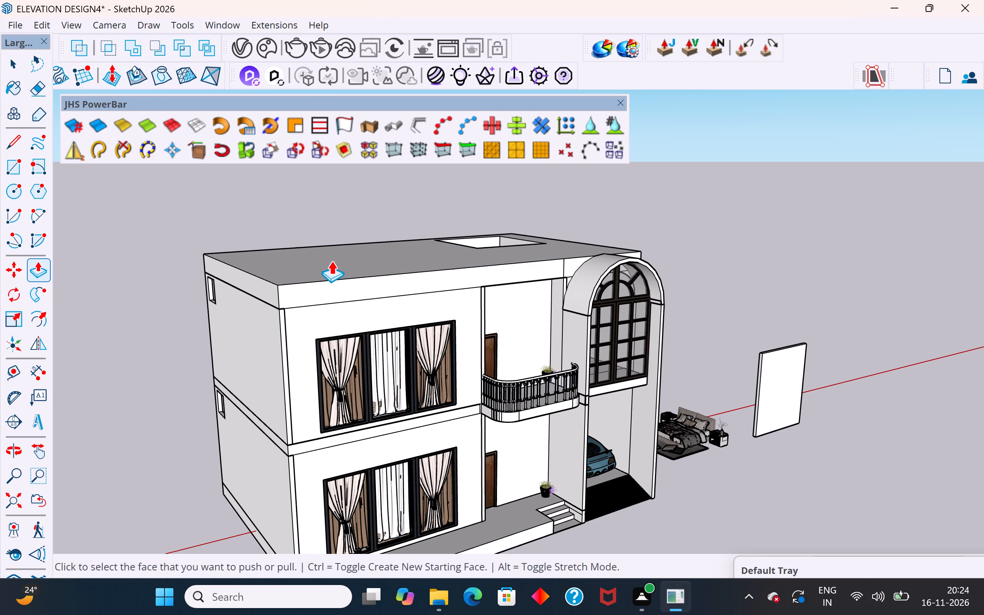
Lower the flat roof's top face by 6" with Push/Pull.
left_click(359, 249)
scroll(355, 269, "up", 3)
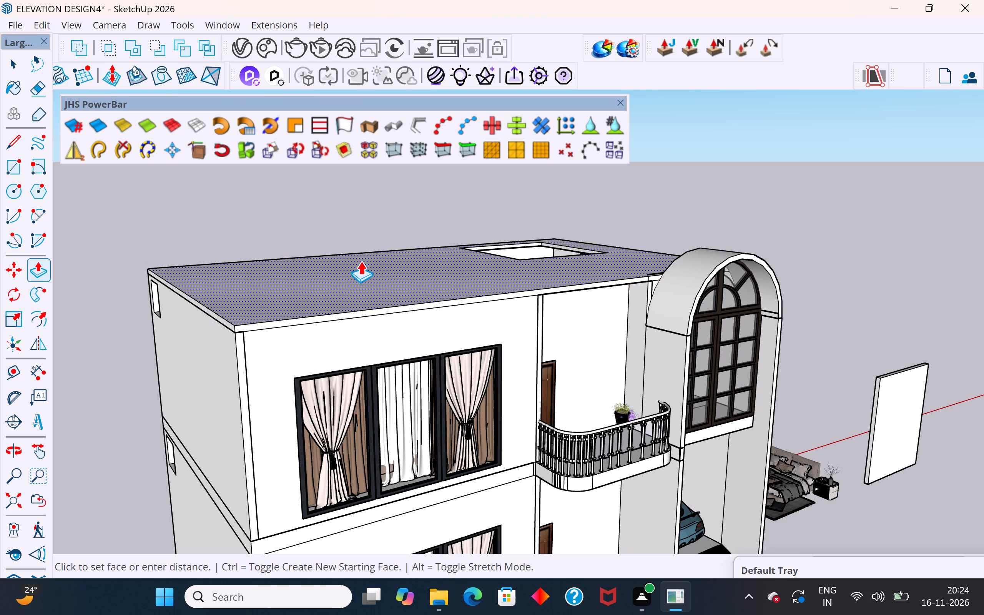
key("6")
key("shift+quotedbl")
key("Return")
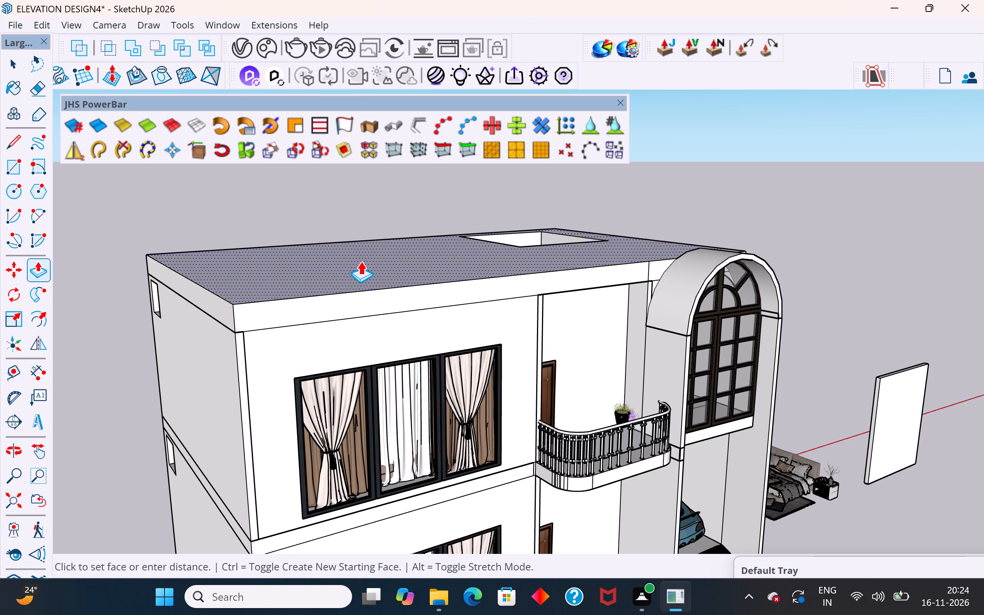
Pull the roof slab's front face above the windows outward by 1' with Push/Pull.
scroll(337, 367, "down", 1)
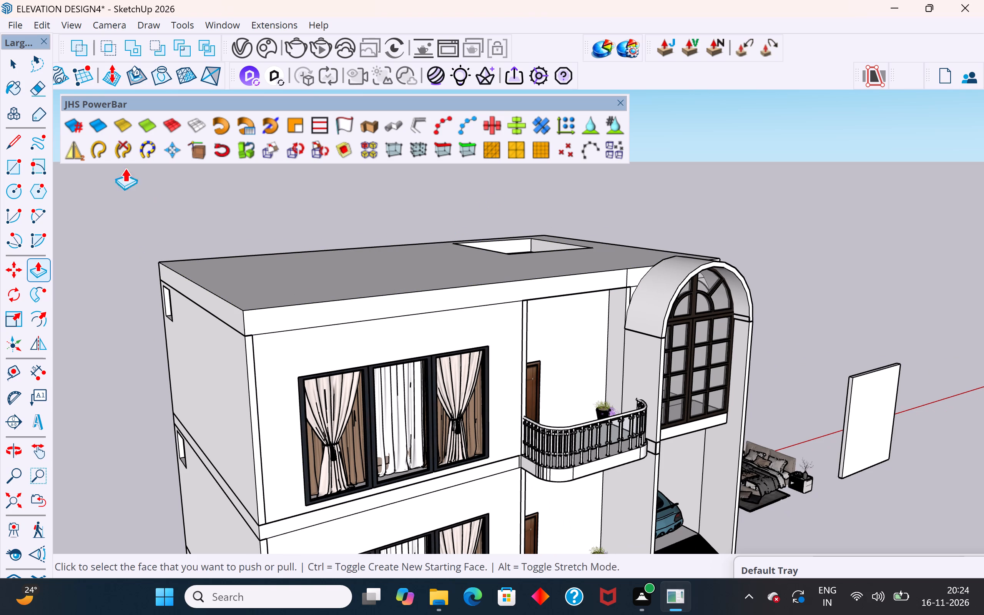
left_click(15, 70)
left_click(244, 211)
left_click(300, 314)
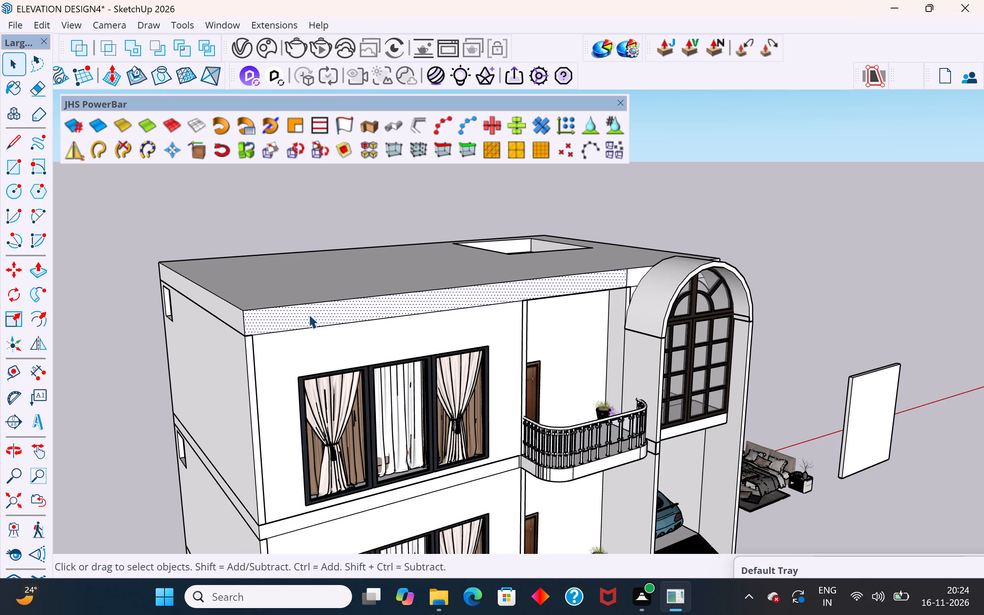
middle_click_drag(537, 335, 654, 357)
middle_click_drag(615, 351, 577, 355)
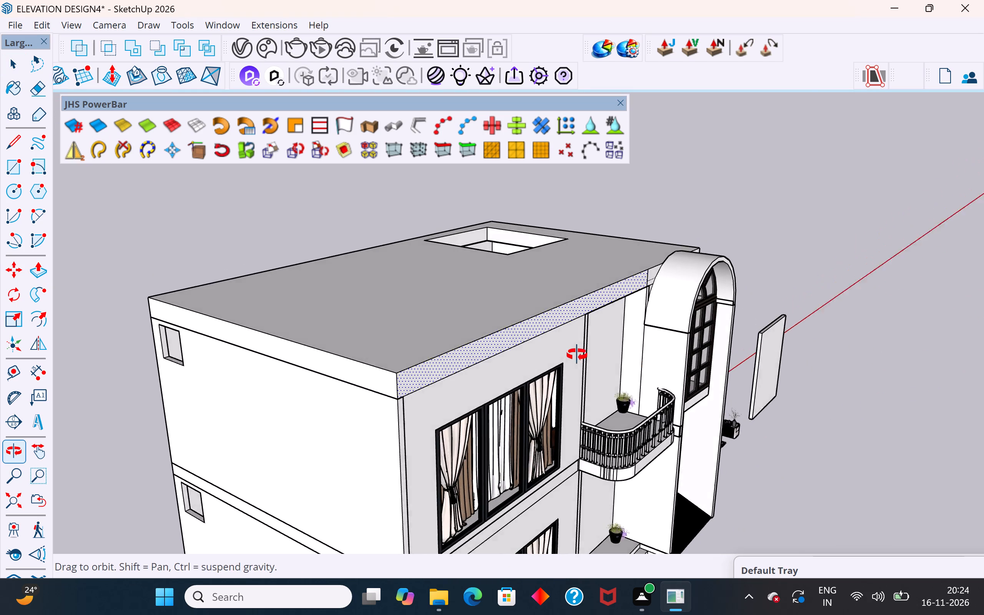
middle_click_drag(577, 355, 554, 357)
middle_click_drag(644, 292, 650, 292)
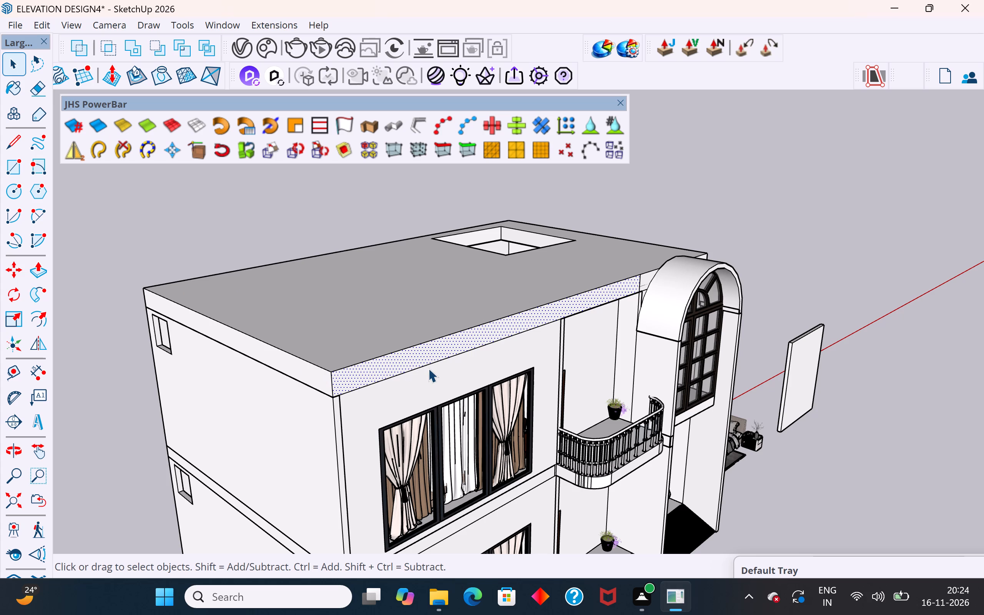
left_click(44, 264)
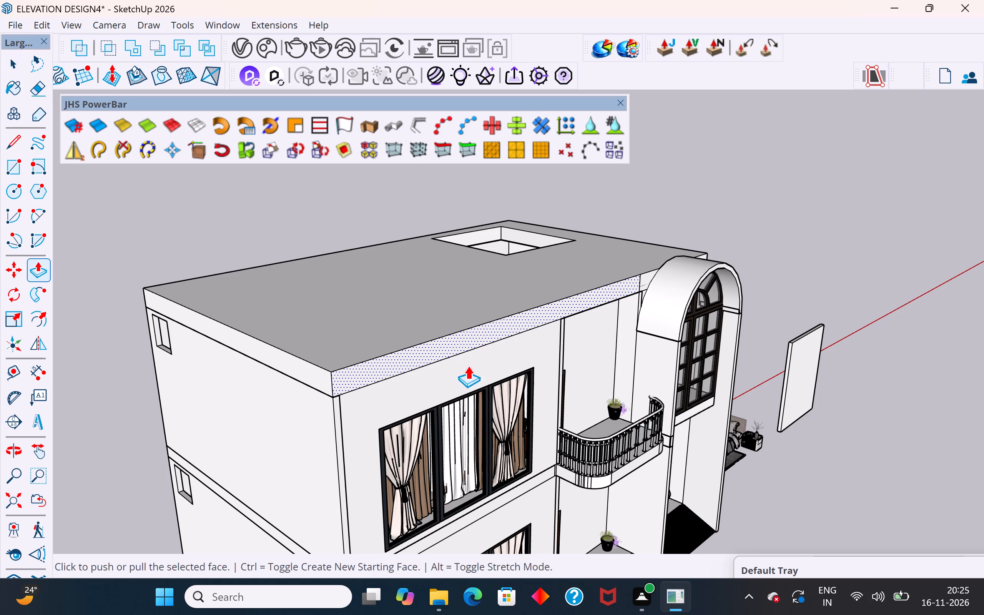
left_click(457, 347)
type("1'")
key("Return")
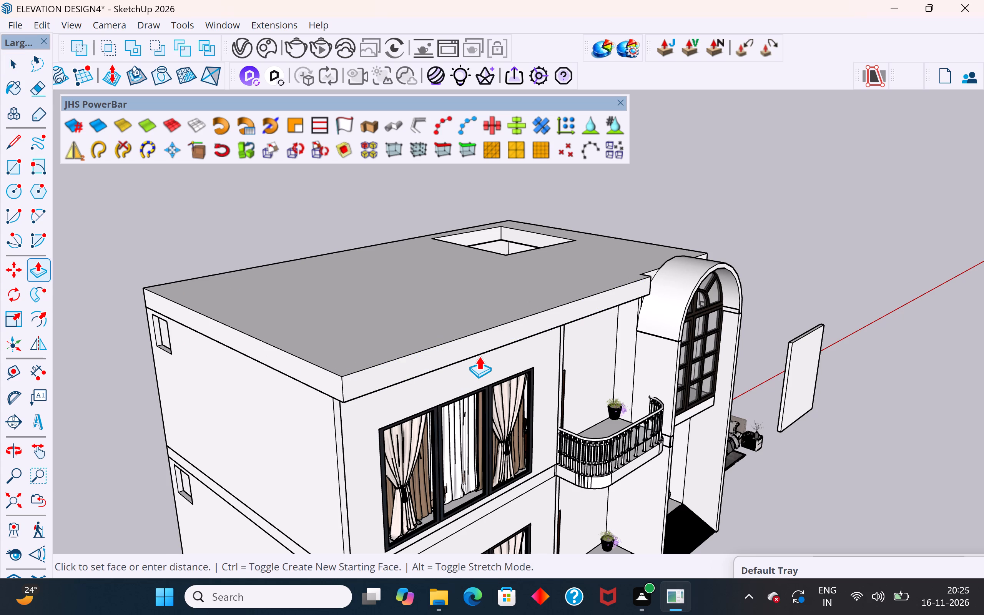
Pull the same front face of the roof slab outward by another 1'.
middle_click_drag(506, 321, 402, 376)
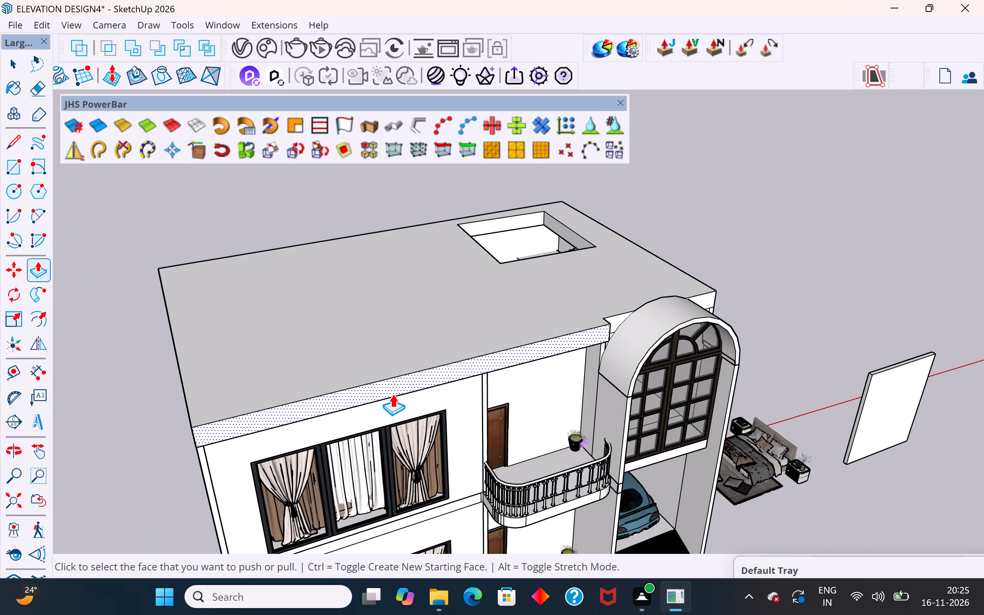
left_click(392, 384)
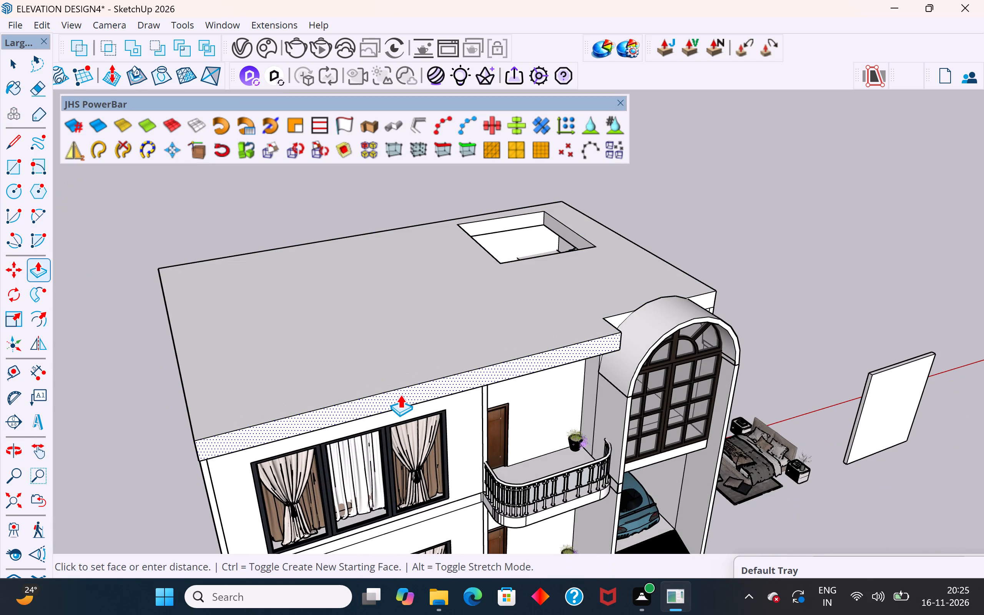
type("1'")
key("Return")
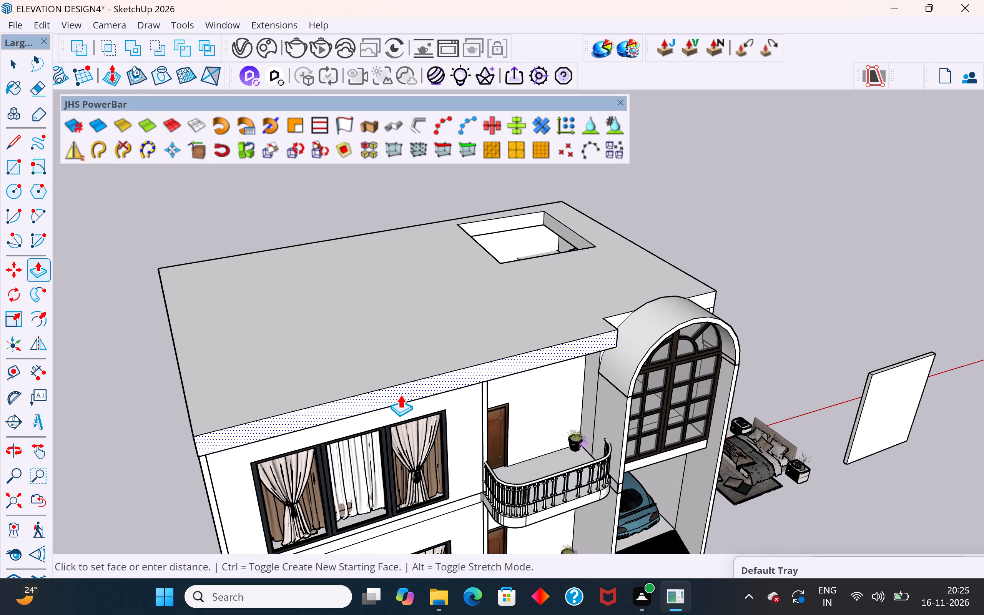
Pull the roof slab's side face at the window end of the house outward by 2'.
scroll(403, 392, "down", 4)
middle_click_drag(478, 367, 591, 342)
scroll(364, 414, "up", 2)
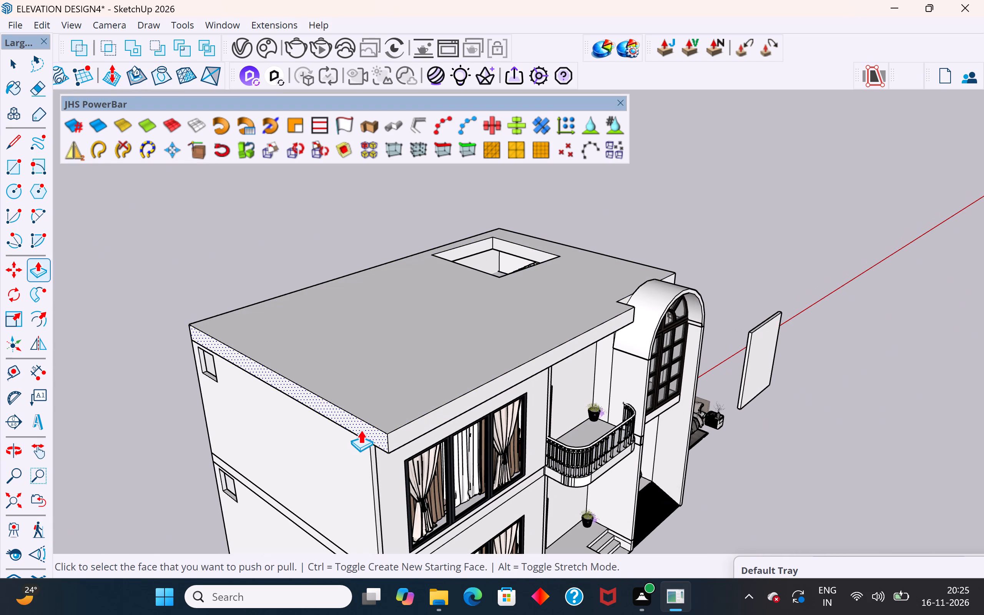
left_click(361, 430)
type("2'")
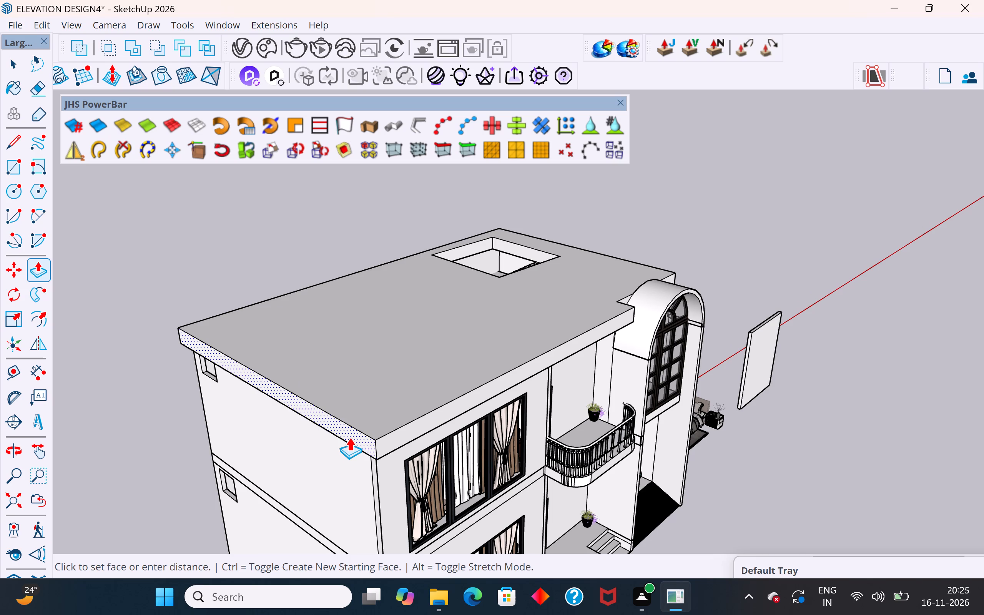
key("Return")
Pull the roof slab's rear face above the barred windows outward by 2'.
middle_click_drag(482, 199, 742, 219)
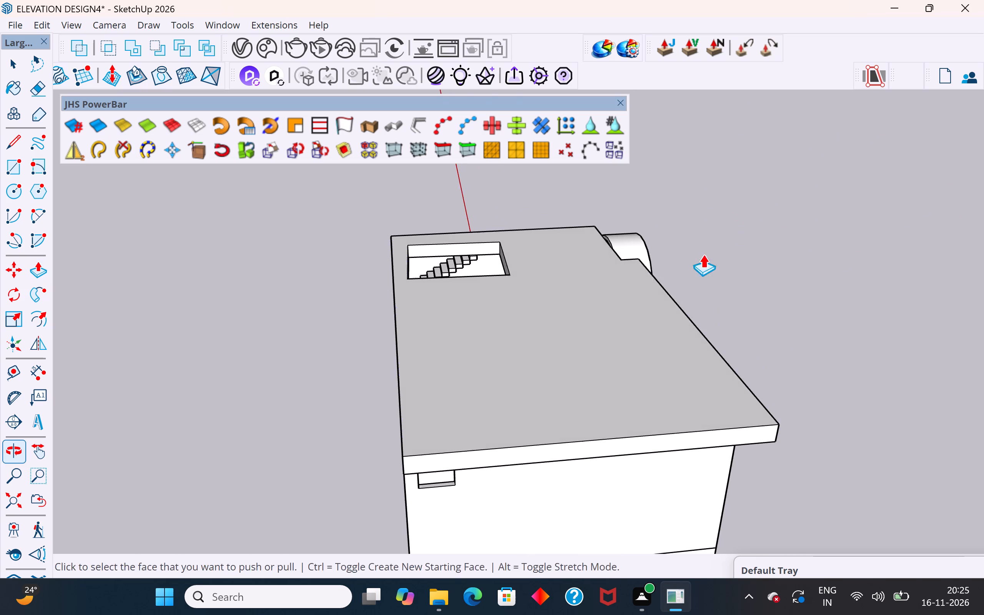
middle_click_drag(475, 409, 756, 317)
scroll(733, 268, "up", 1)
left_click(733, 268)
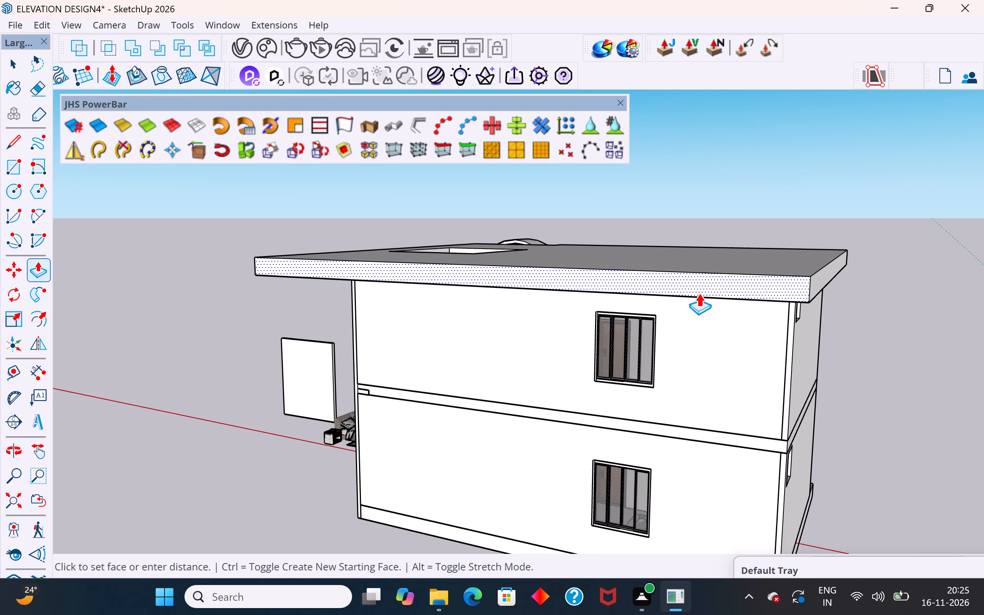
type("2'")
key("Return")
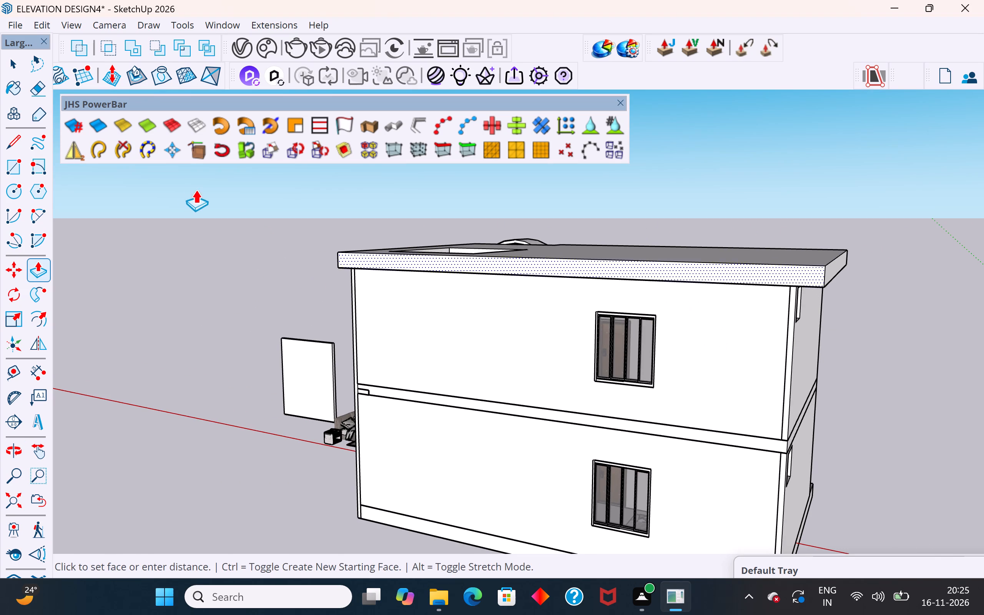
Pull the roof slab's side face at the garage end of the house outward by 2'.
scroll(190, 188, "down", 1)
middle_click_drag(316, 259, 716, 339)
middle_click_drag(590, 347, 668, 255)
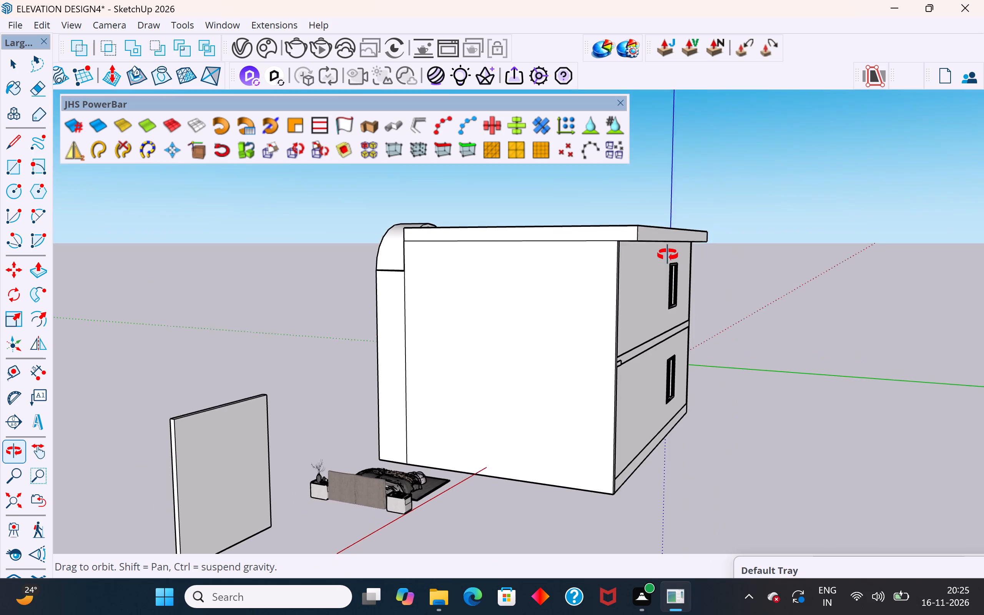
middle_click_drag(668, 255, 524, 238)
middle_click_drag(623, 270, 651, 384)
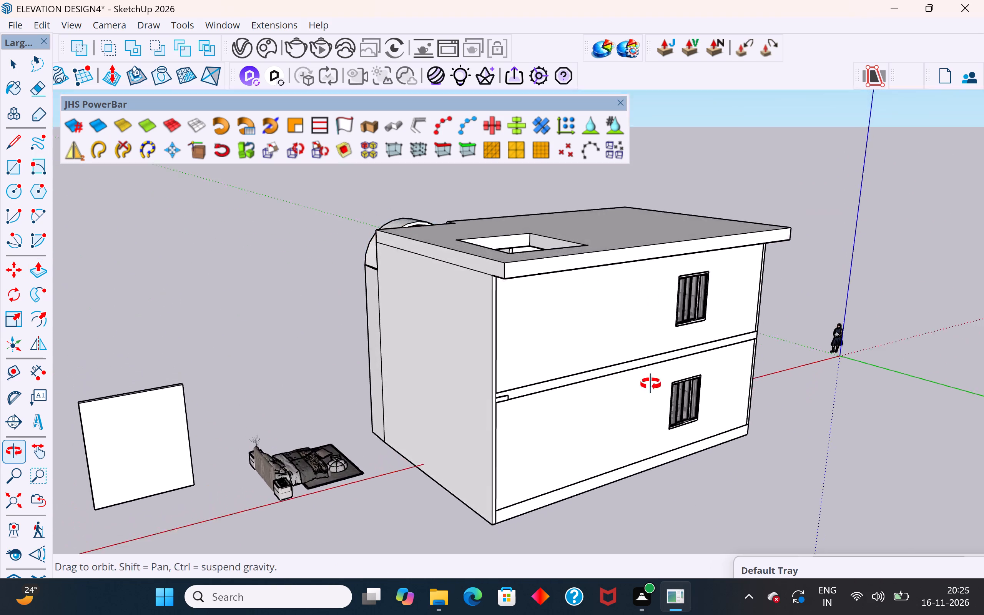
middle_click_drag(651, 384, 683, 403)
middle_click_drag(470, 316, 617, 356)
scroll(546, 325, "up", 3)
left_click(546, 306)
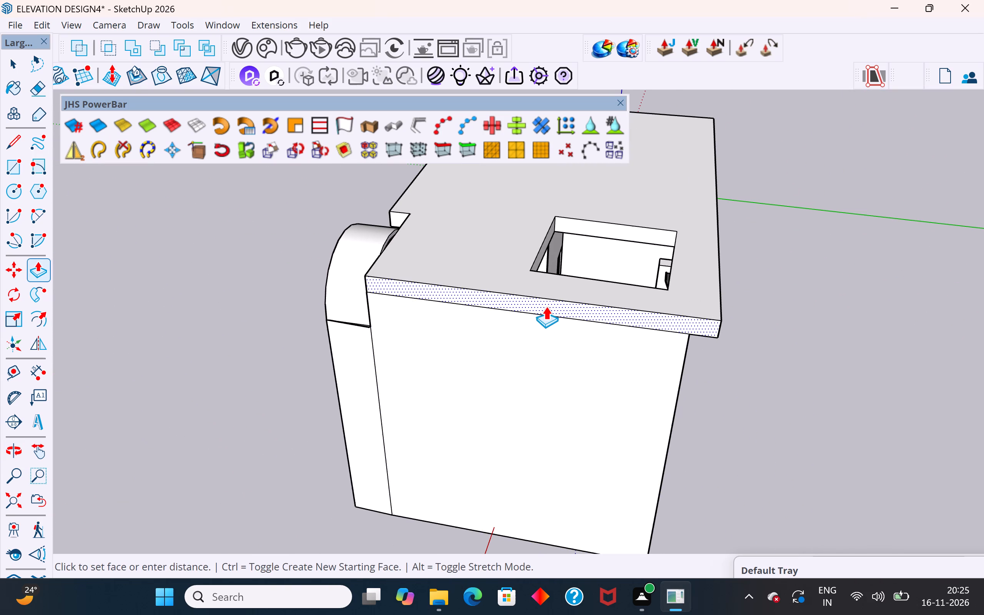
type("2'")
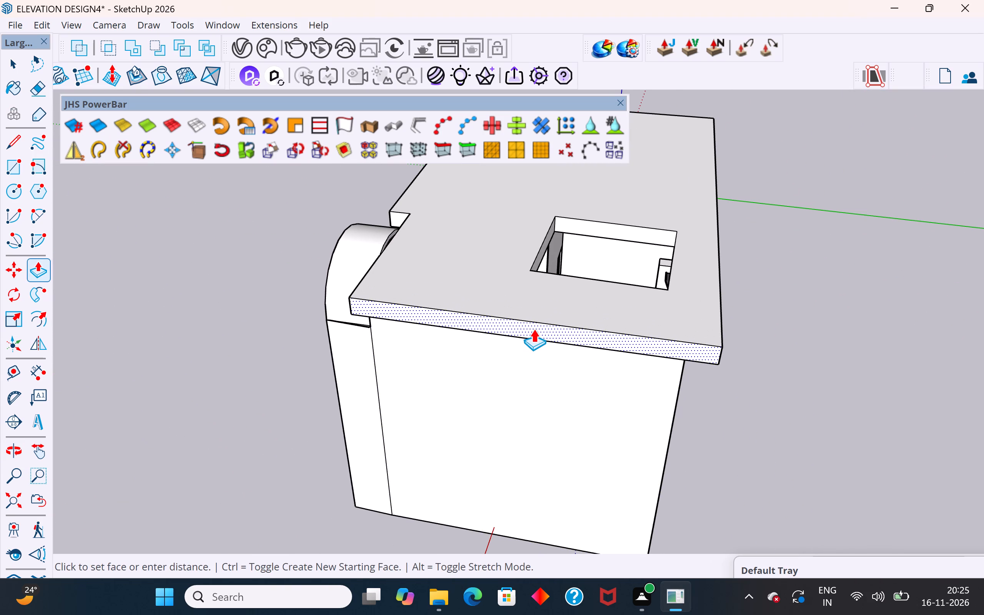
key("Return")
Select the short vertical edge at the roof slab's front corner on the window side.
scroll(381, 293, "down", 2)
middle_click_drag(434, 299, 710, 261)
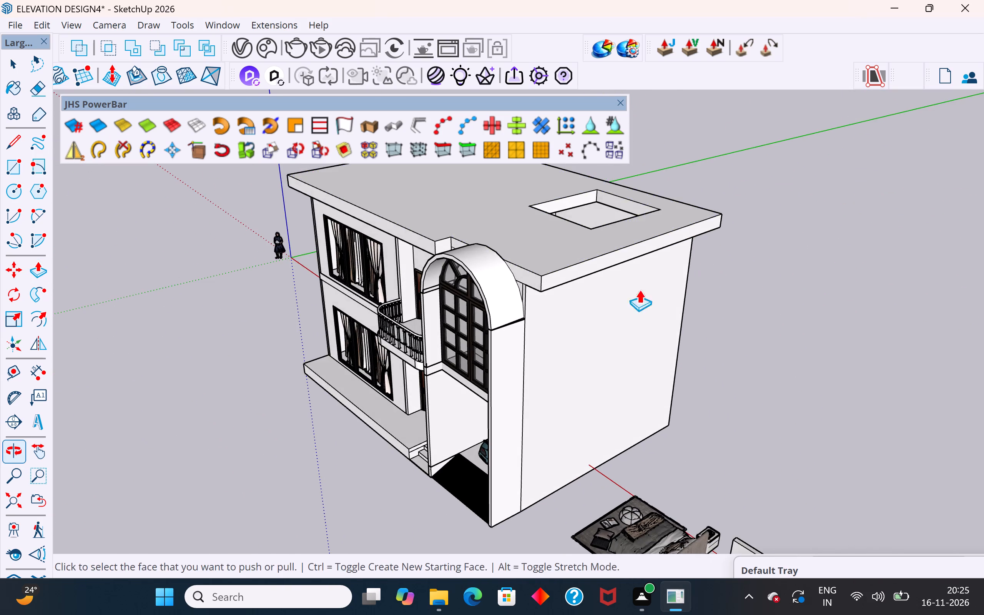
middle_click_drag(619, 301, 709, 263)
left_click(20, 68)
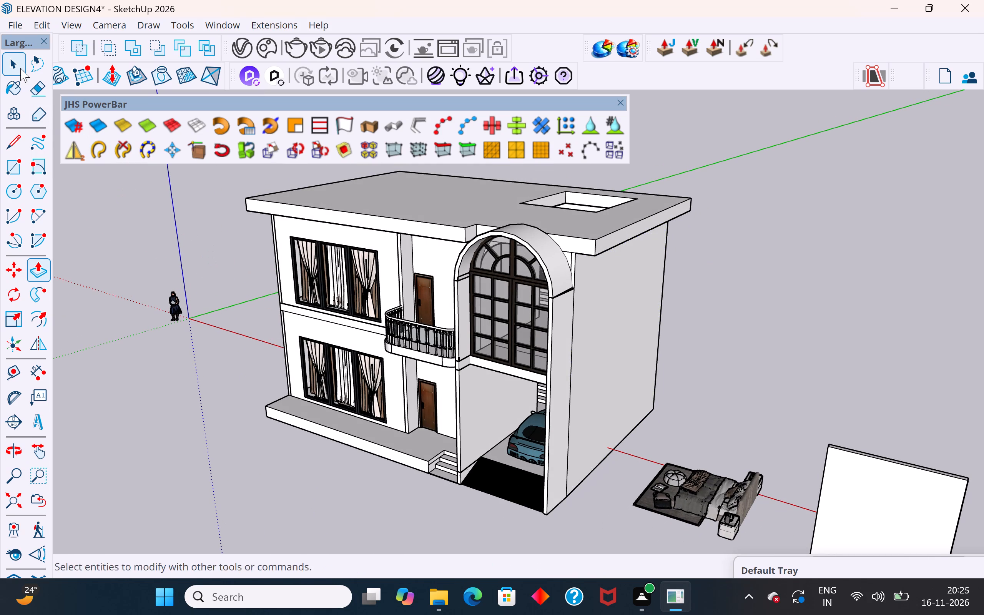
left_click(132, 253)
middle_click_drag(196, 263, 502, 264)
scroll(499, 265, "up", 1)
scroll(163, 291, "up", 3)
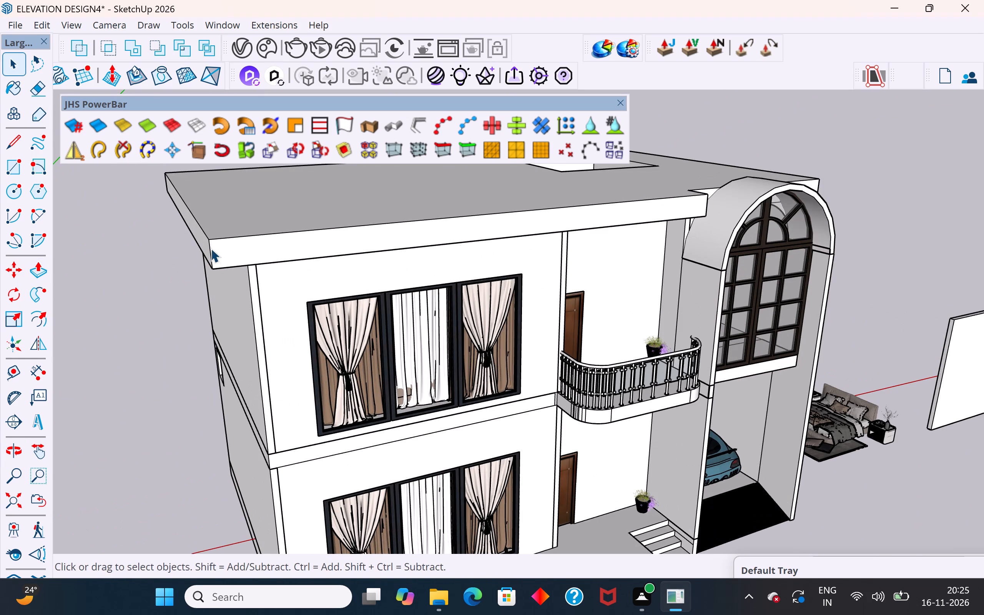
left_click(211, 248)
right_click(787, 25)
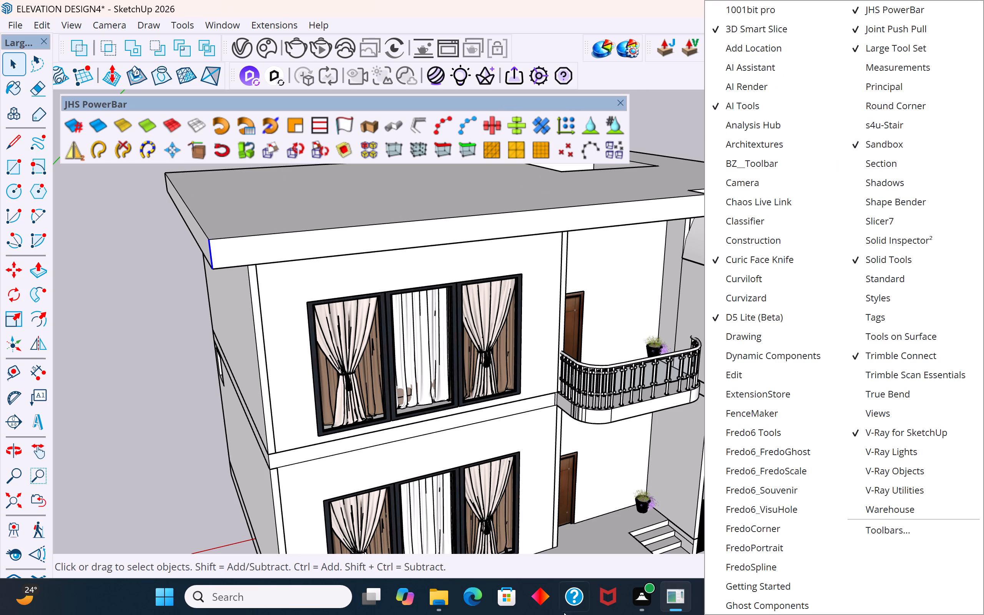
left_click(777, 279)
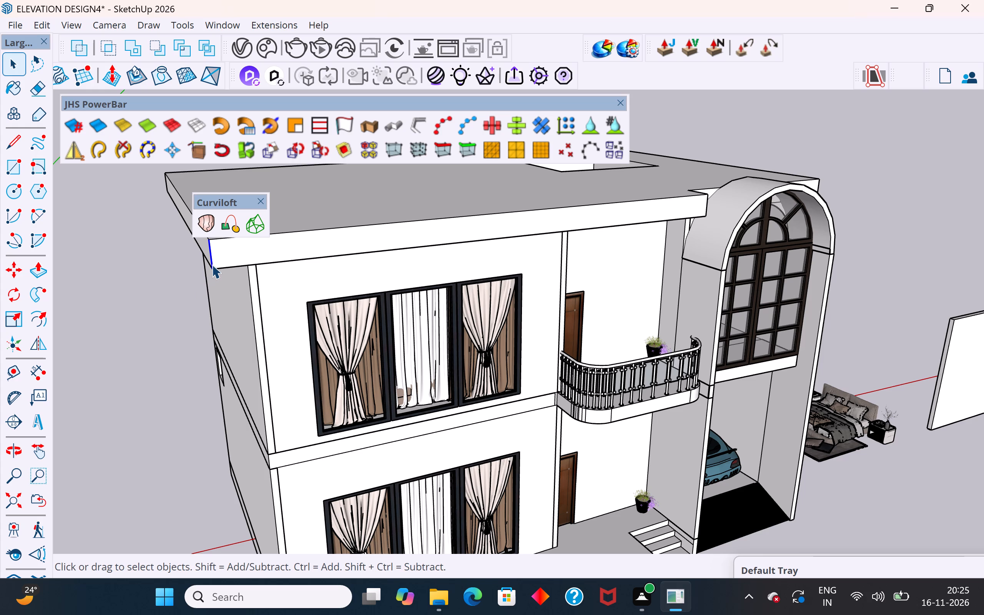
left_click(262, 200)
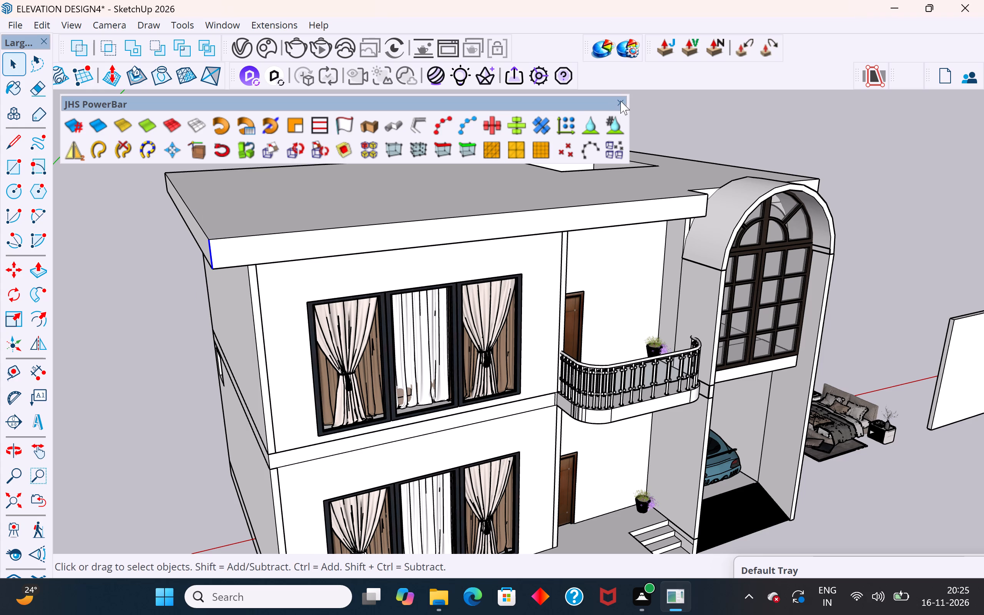
Hide the JHS PowerBar tool set so it no longer covers the model.
left_click(620, 101)
right_click(690, 70)
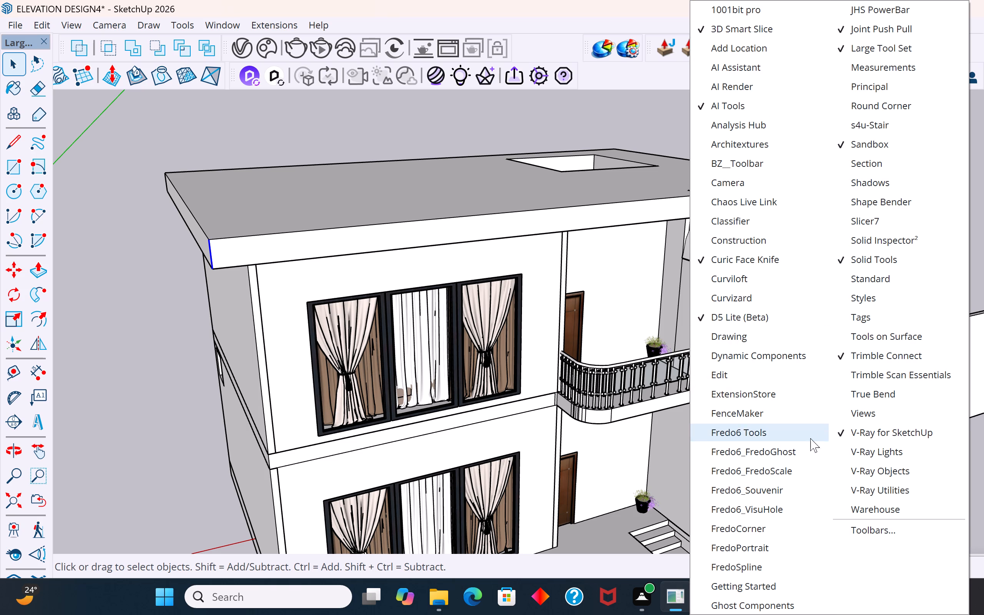
left_click(842, 13)
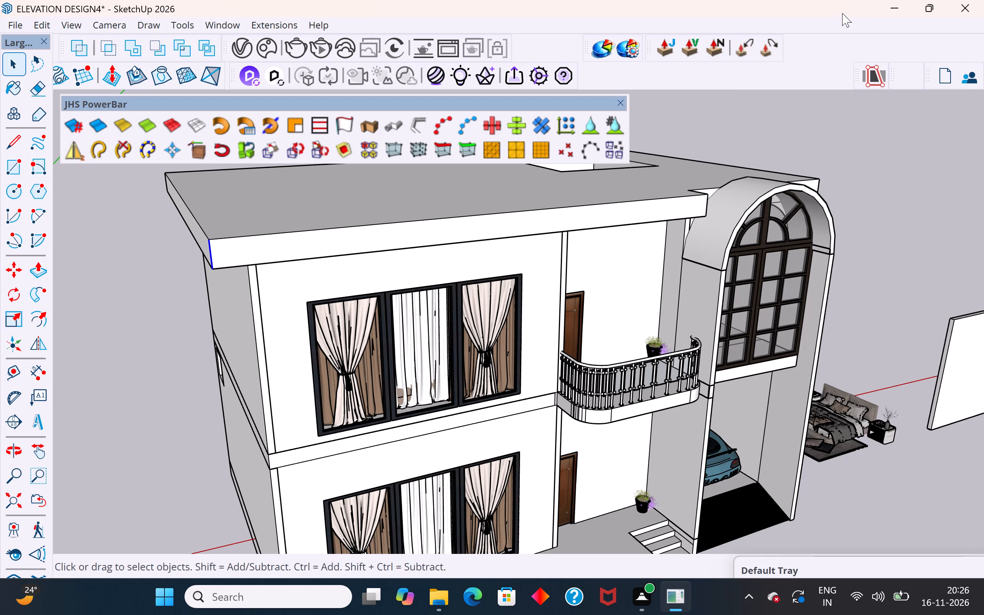
left_click(617, 101)
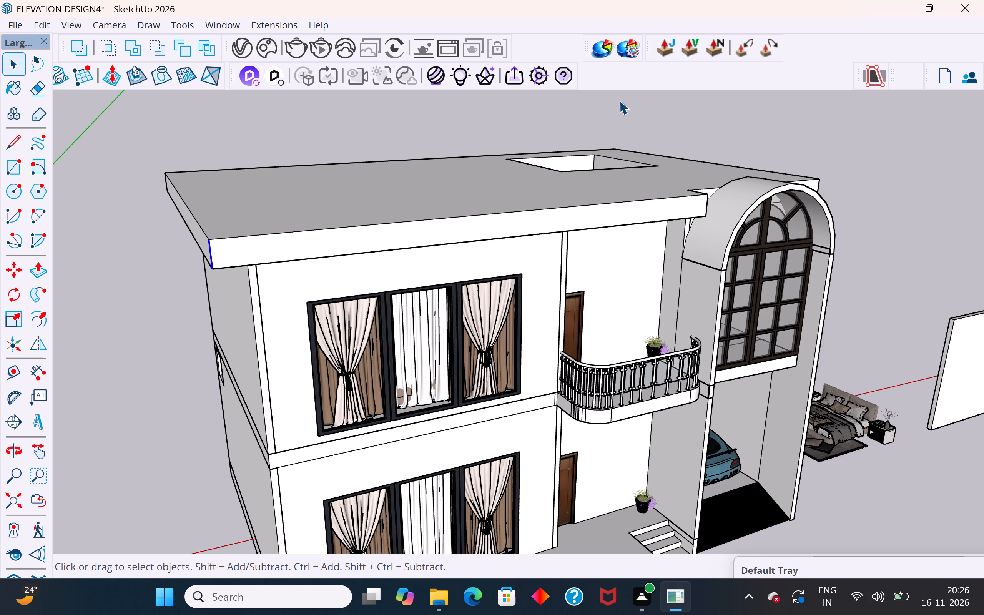
scroll(535, 203, "down", 2)
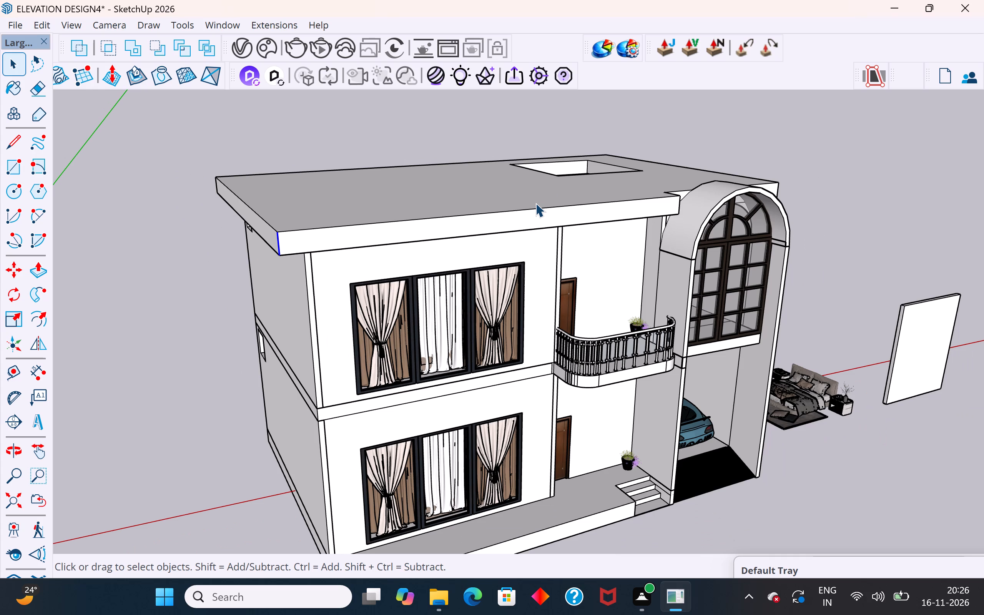
Show the Round Corner tool set.
right_click(720, 63)
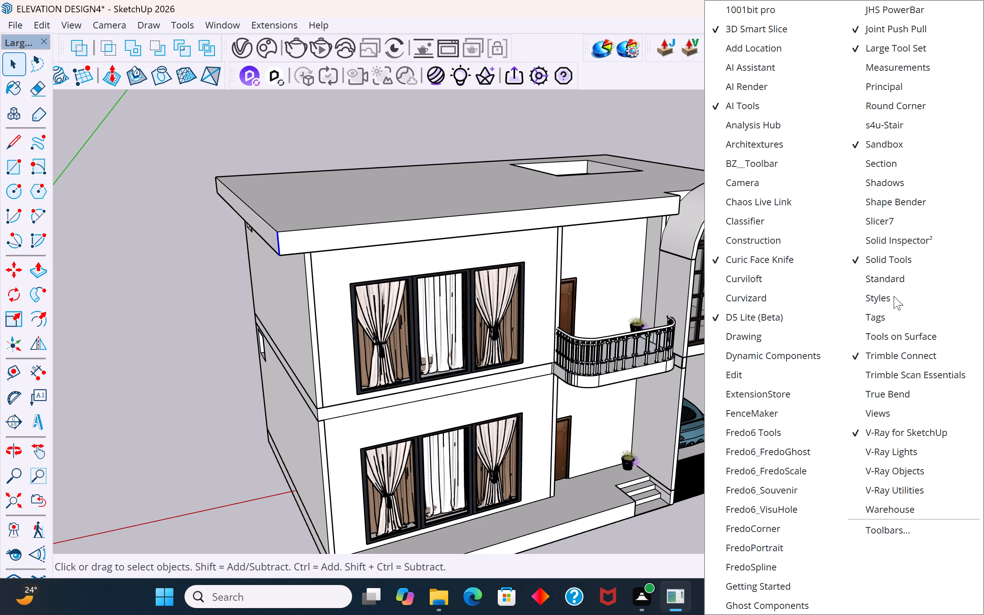
left_click(888, 104)
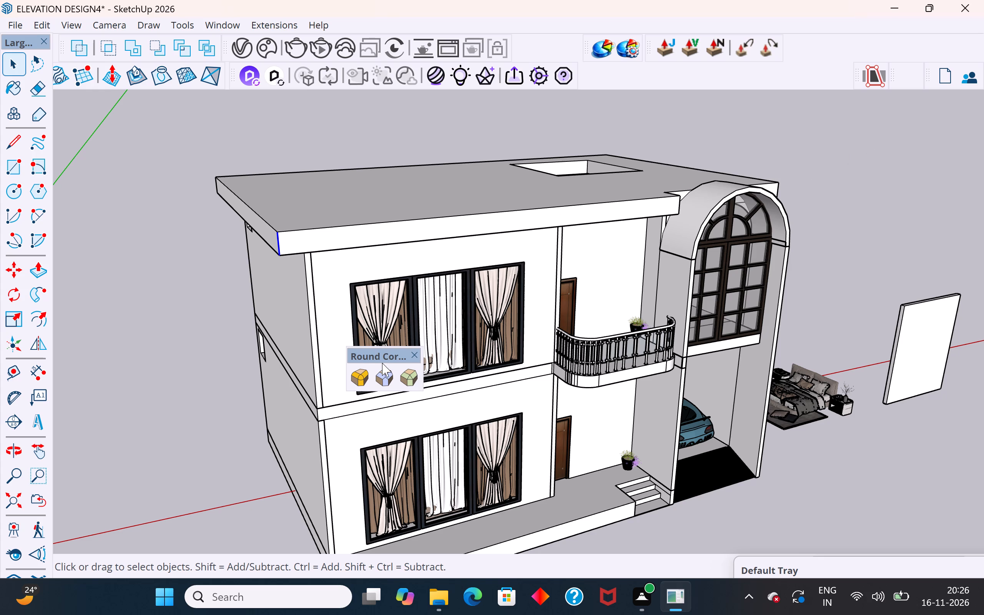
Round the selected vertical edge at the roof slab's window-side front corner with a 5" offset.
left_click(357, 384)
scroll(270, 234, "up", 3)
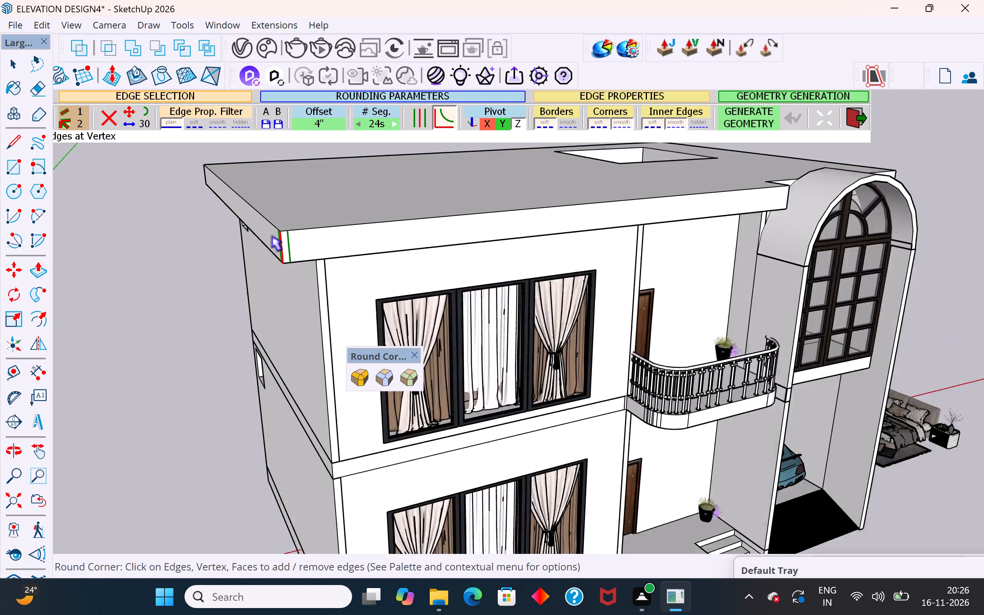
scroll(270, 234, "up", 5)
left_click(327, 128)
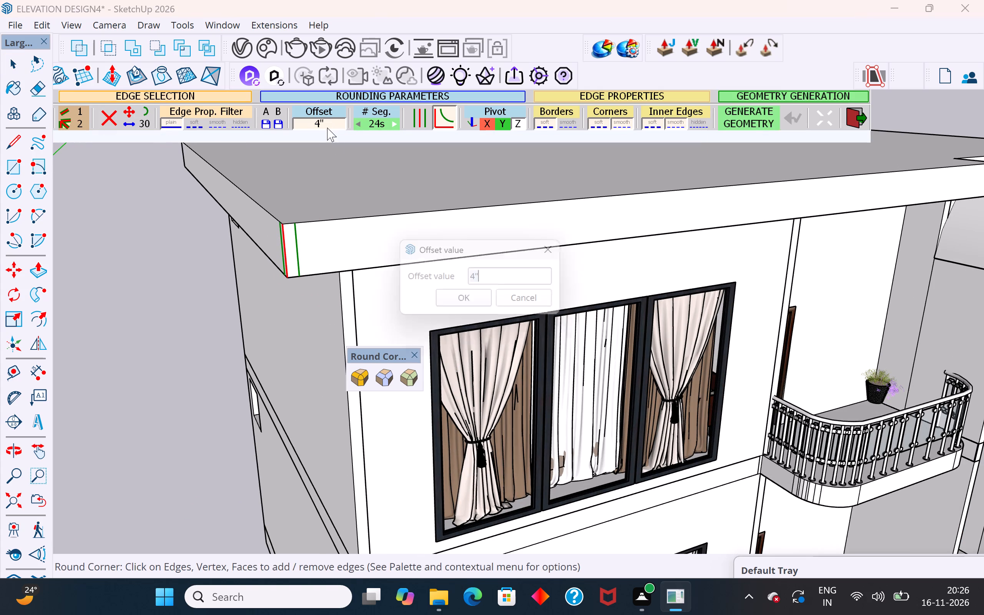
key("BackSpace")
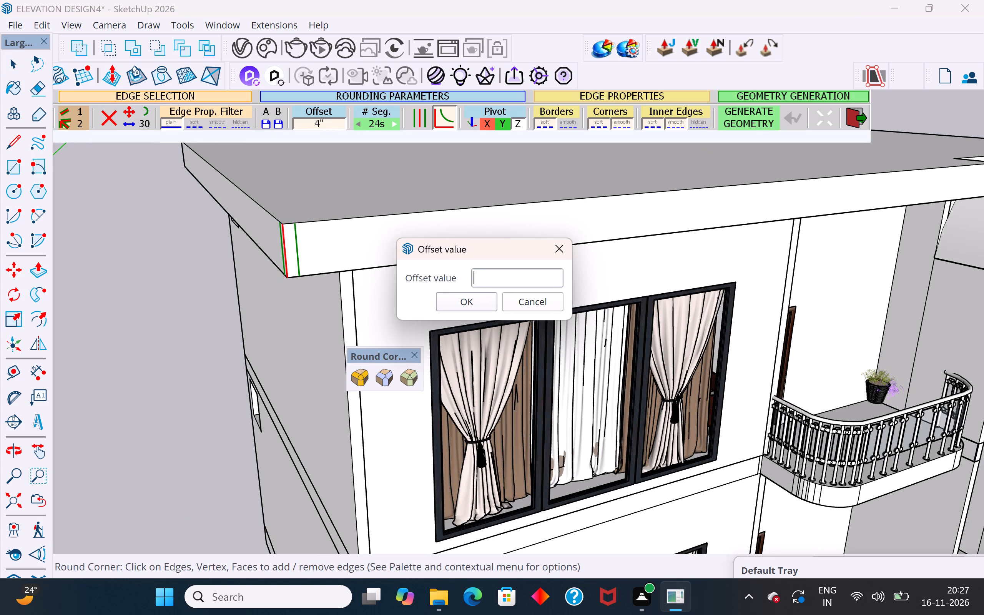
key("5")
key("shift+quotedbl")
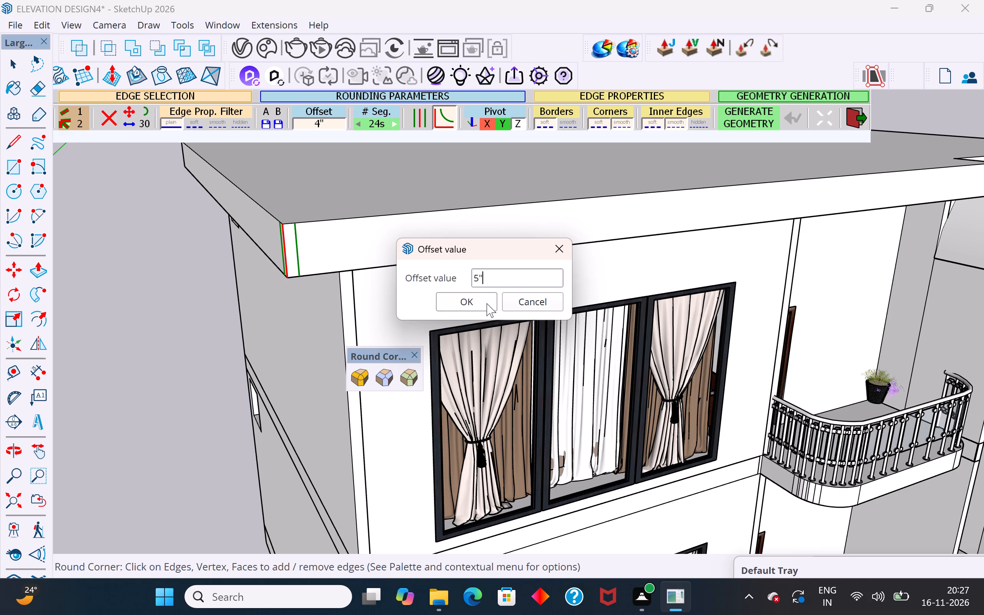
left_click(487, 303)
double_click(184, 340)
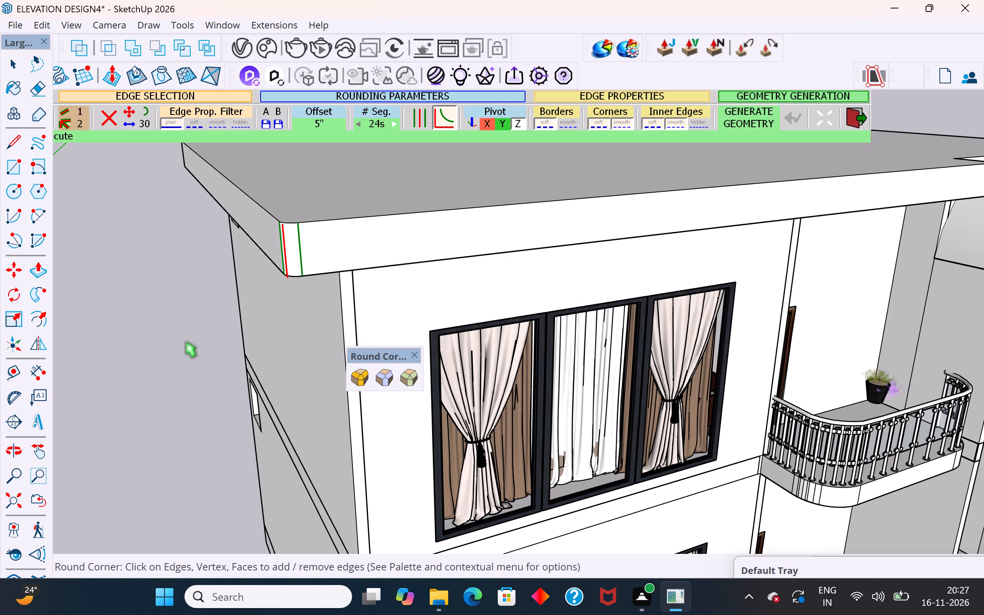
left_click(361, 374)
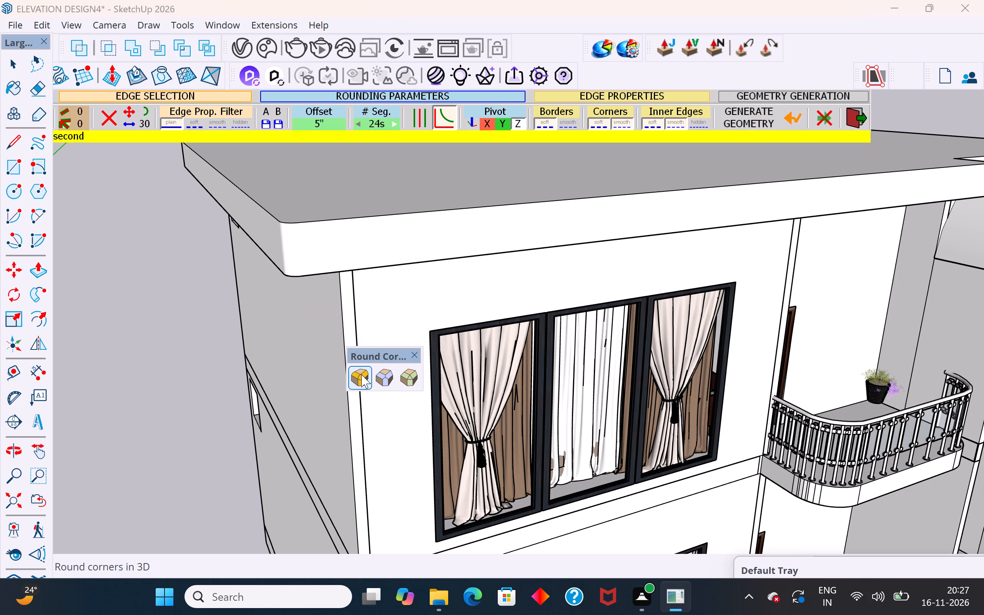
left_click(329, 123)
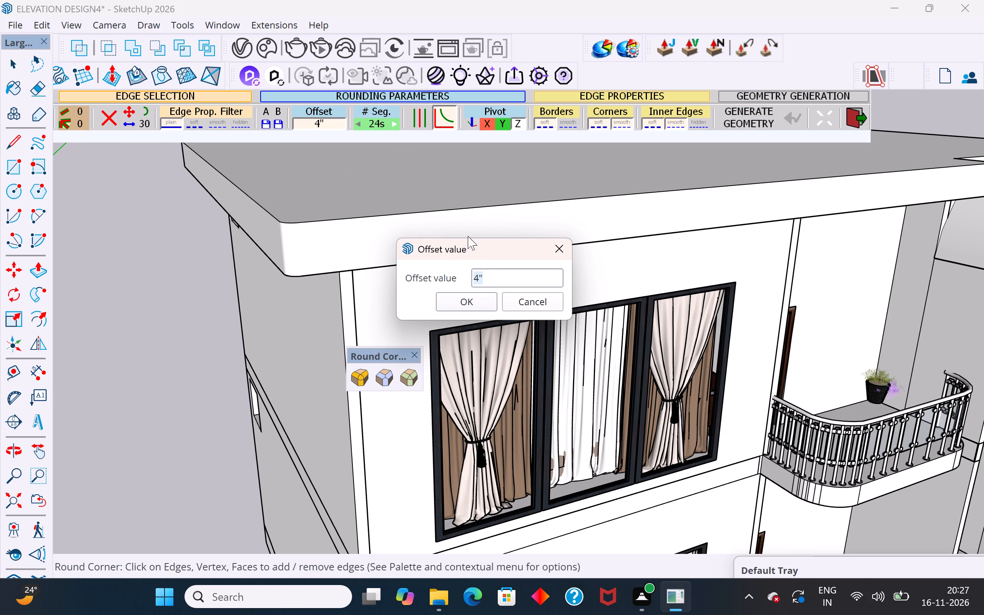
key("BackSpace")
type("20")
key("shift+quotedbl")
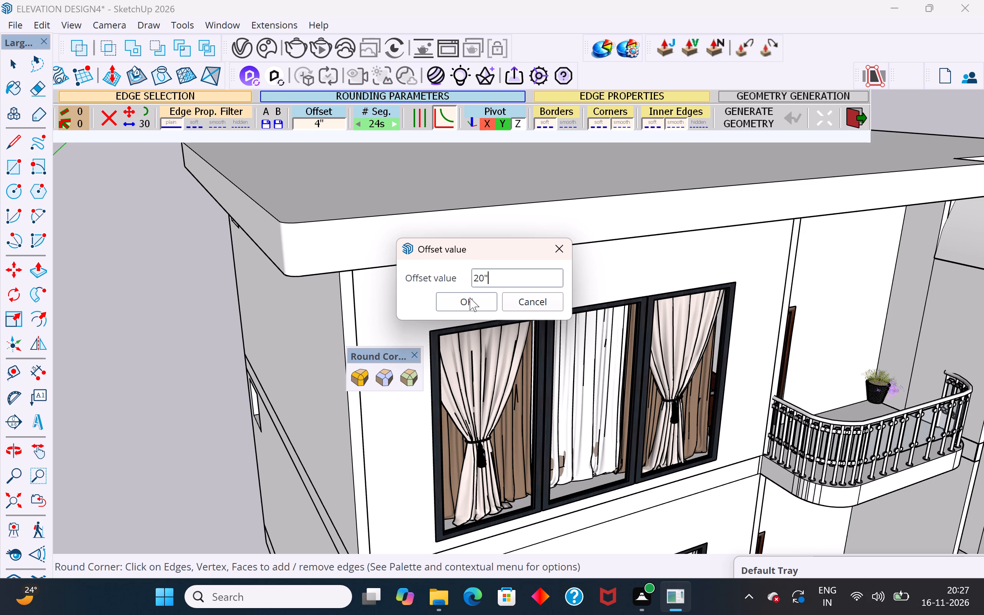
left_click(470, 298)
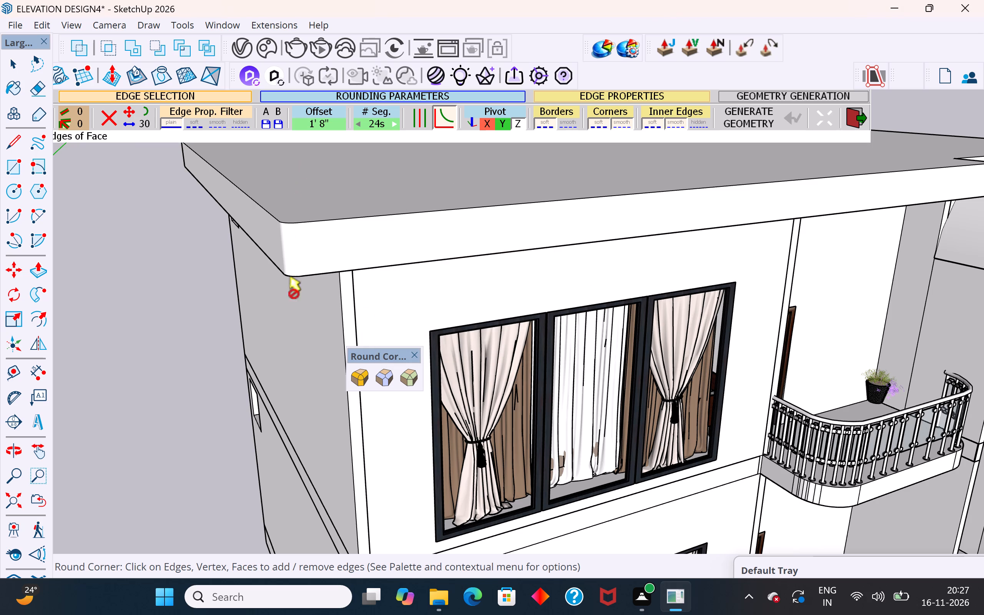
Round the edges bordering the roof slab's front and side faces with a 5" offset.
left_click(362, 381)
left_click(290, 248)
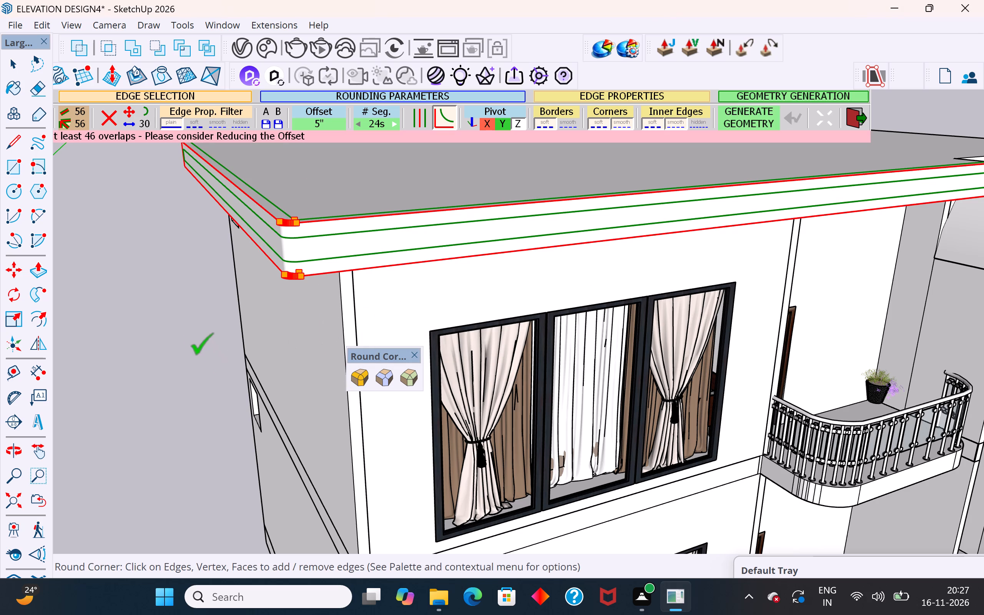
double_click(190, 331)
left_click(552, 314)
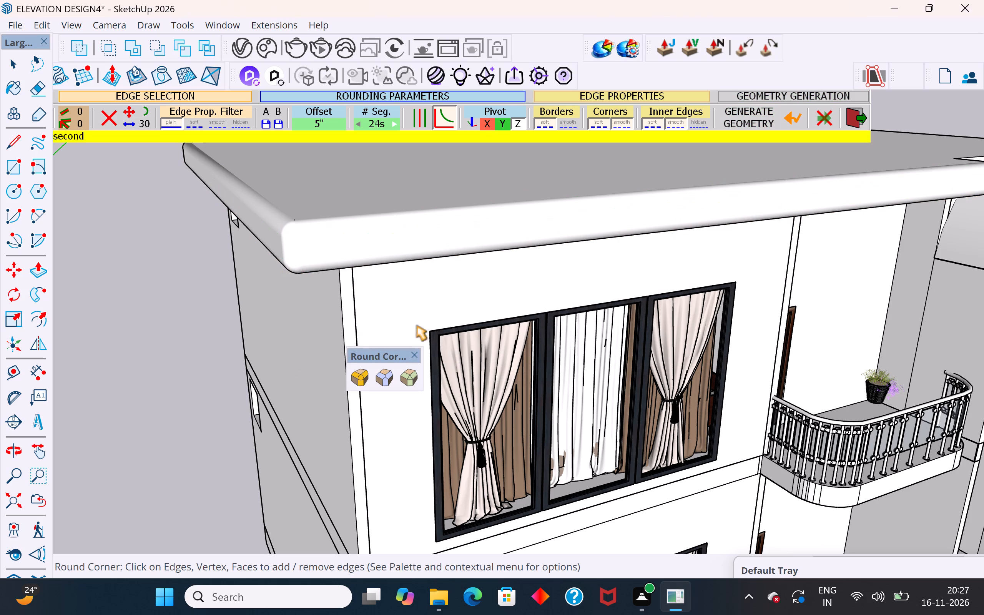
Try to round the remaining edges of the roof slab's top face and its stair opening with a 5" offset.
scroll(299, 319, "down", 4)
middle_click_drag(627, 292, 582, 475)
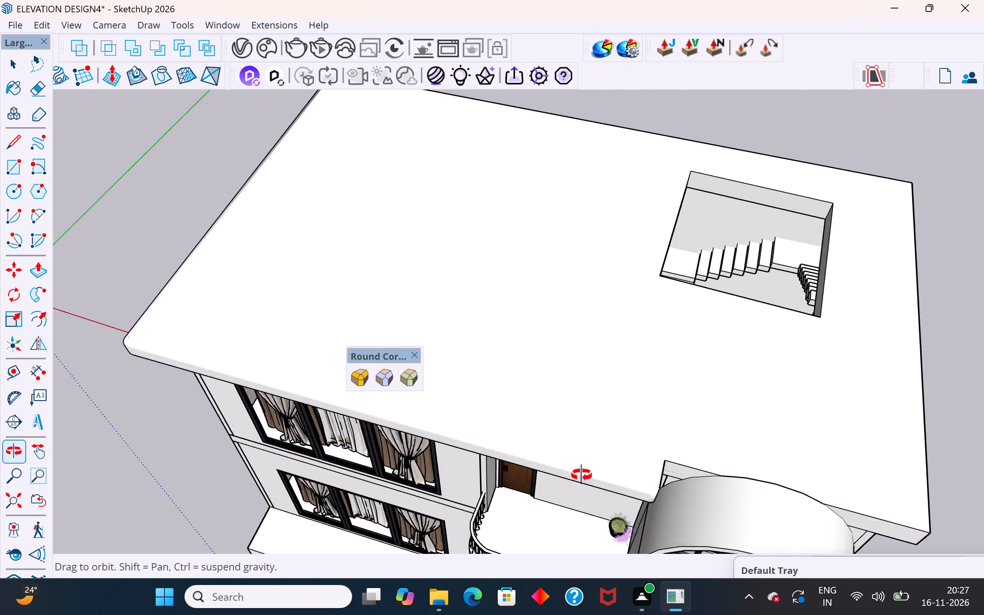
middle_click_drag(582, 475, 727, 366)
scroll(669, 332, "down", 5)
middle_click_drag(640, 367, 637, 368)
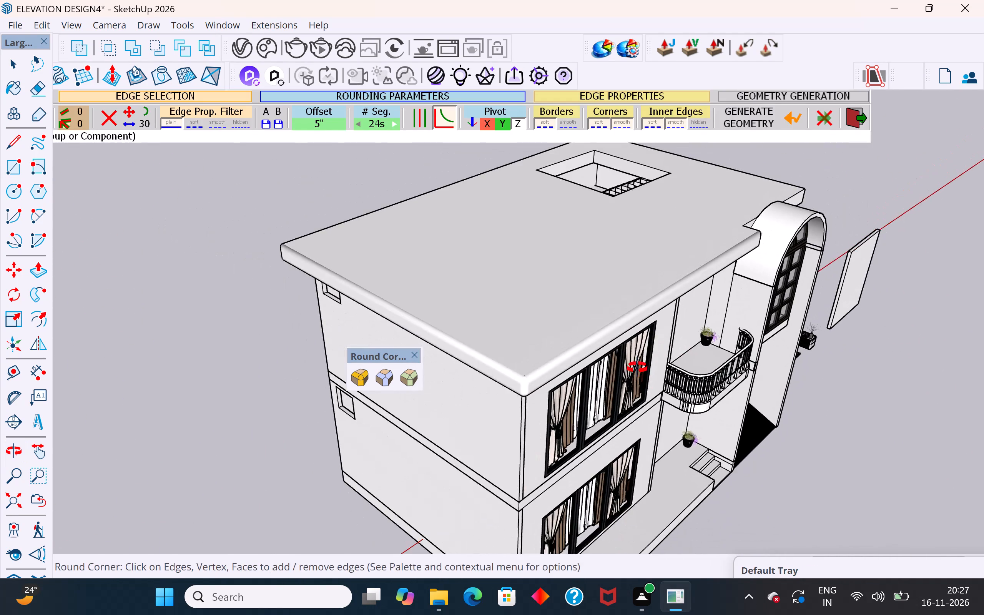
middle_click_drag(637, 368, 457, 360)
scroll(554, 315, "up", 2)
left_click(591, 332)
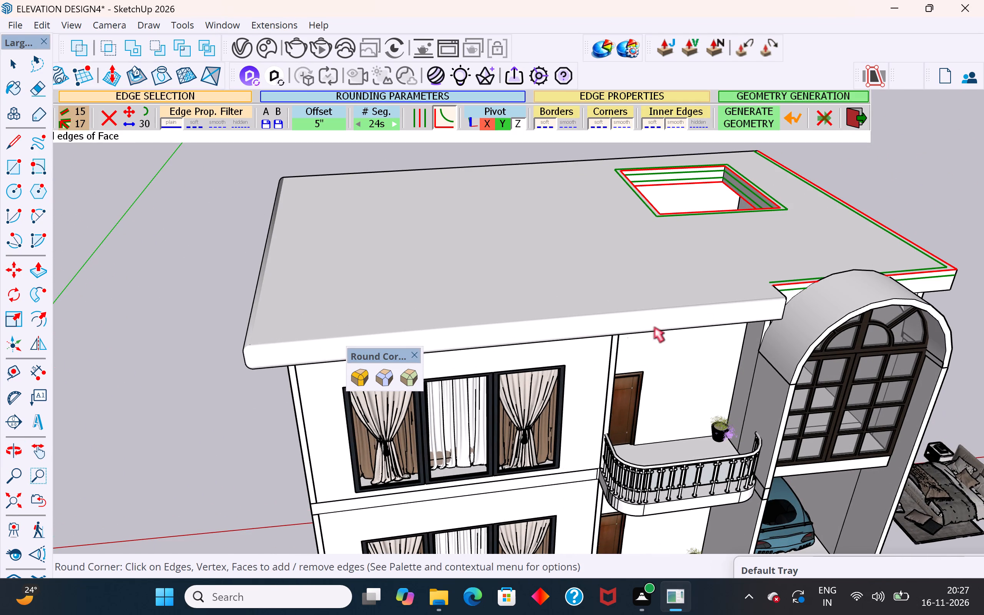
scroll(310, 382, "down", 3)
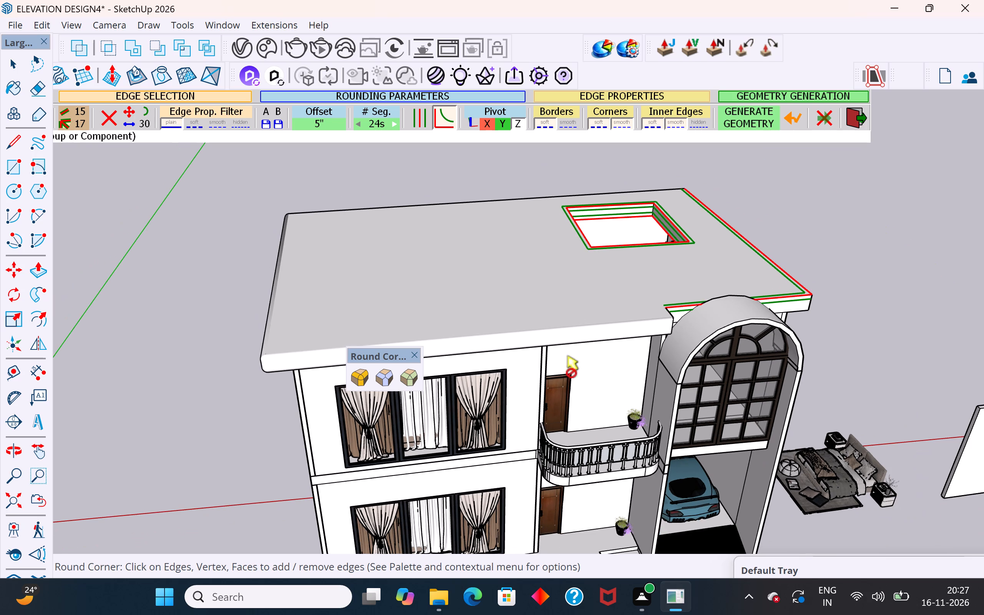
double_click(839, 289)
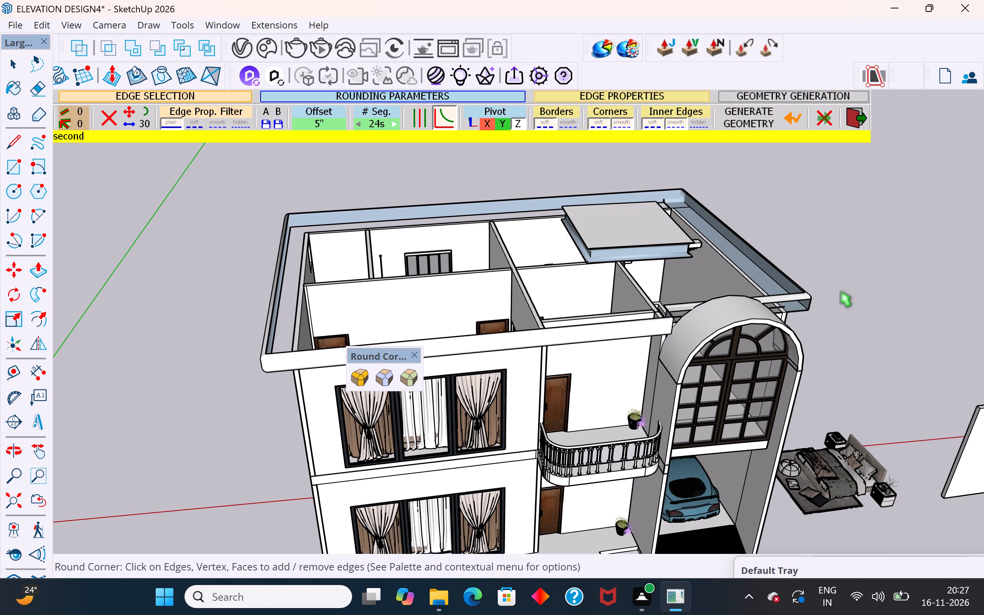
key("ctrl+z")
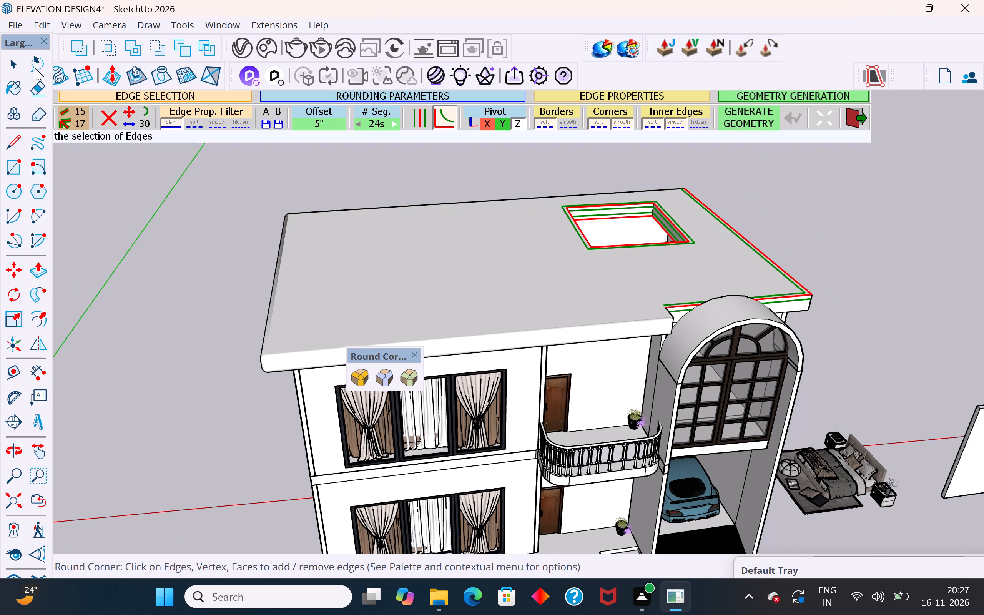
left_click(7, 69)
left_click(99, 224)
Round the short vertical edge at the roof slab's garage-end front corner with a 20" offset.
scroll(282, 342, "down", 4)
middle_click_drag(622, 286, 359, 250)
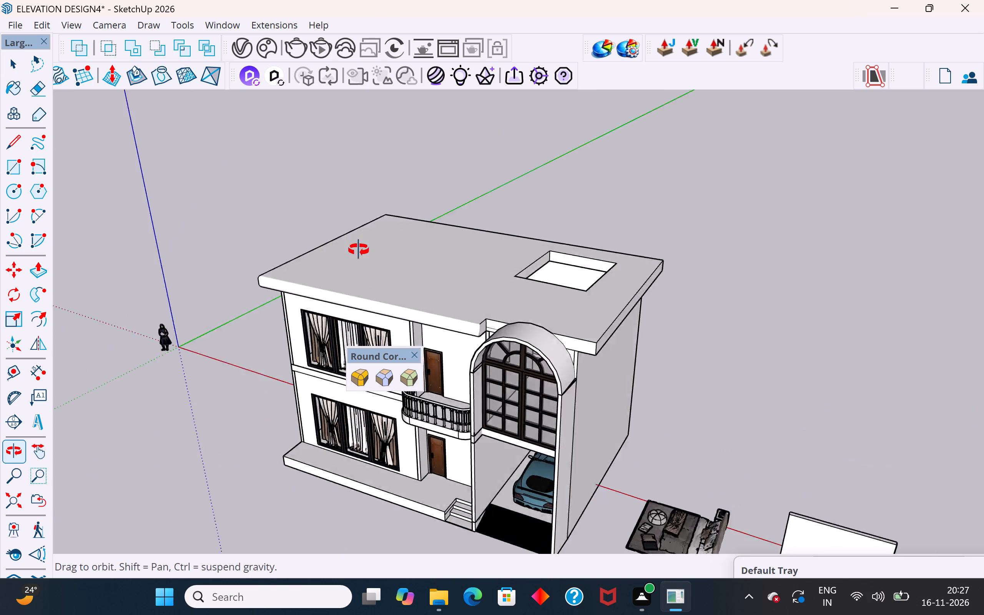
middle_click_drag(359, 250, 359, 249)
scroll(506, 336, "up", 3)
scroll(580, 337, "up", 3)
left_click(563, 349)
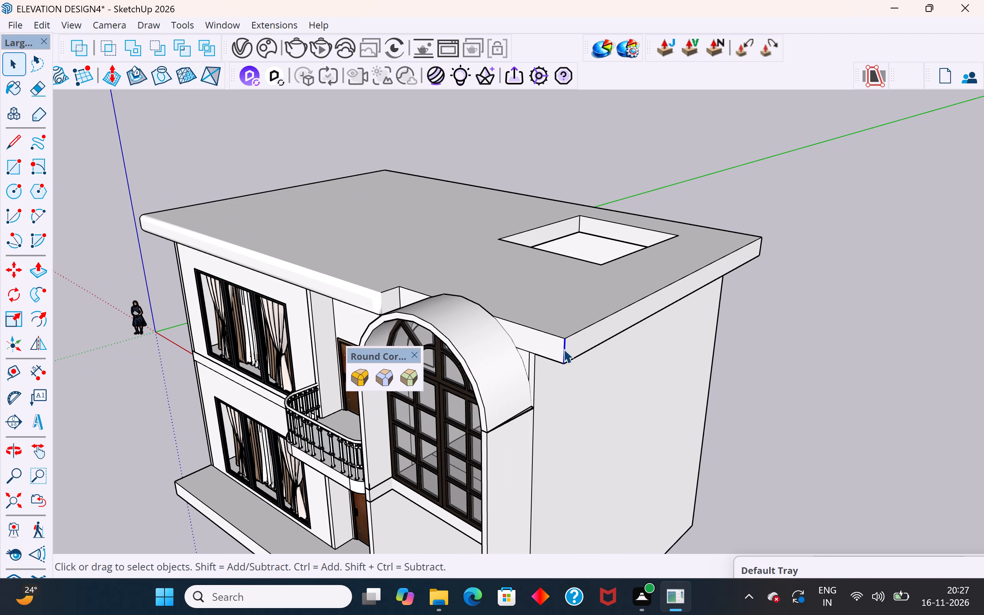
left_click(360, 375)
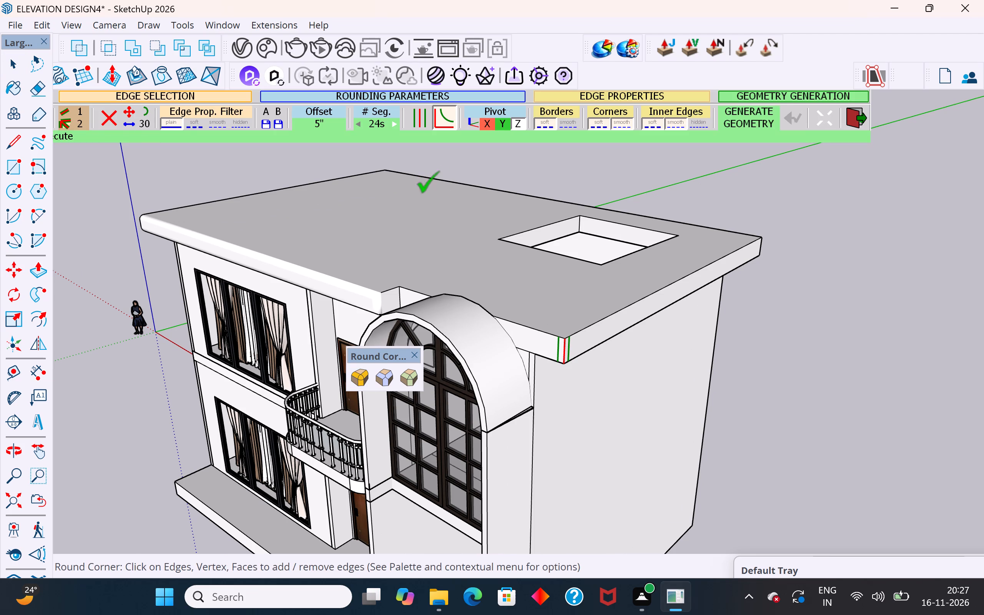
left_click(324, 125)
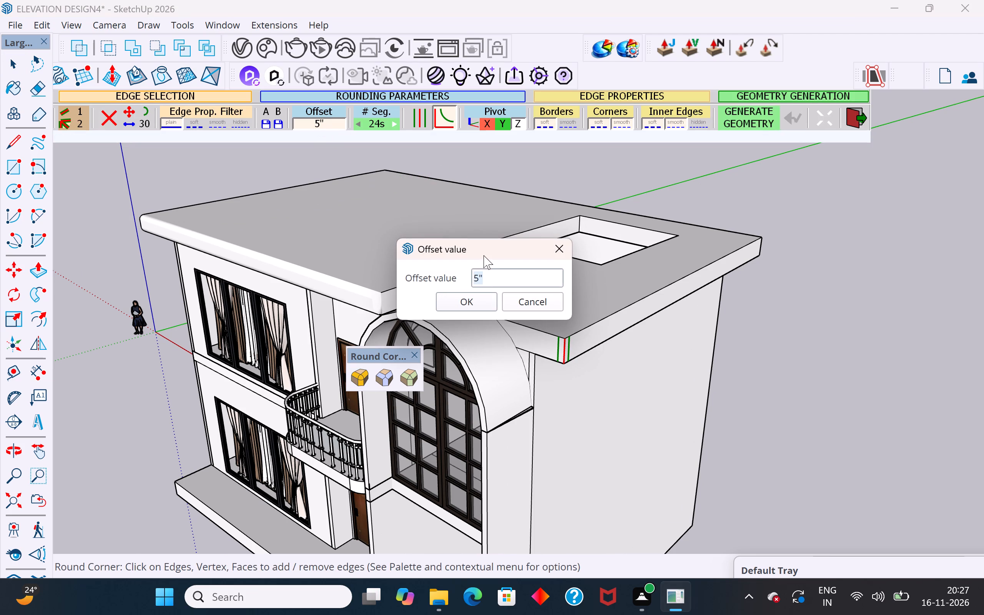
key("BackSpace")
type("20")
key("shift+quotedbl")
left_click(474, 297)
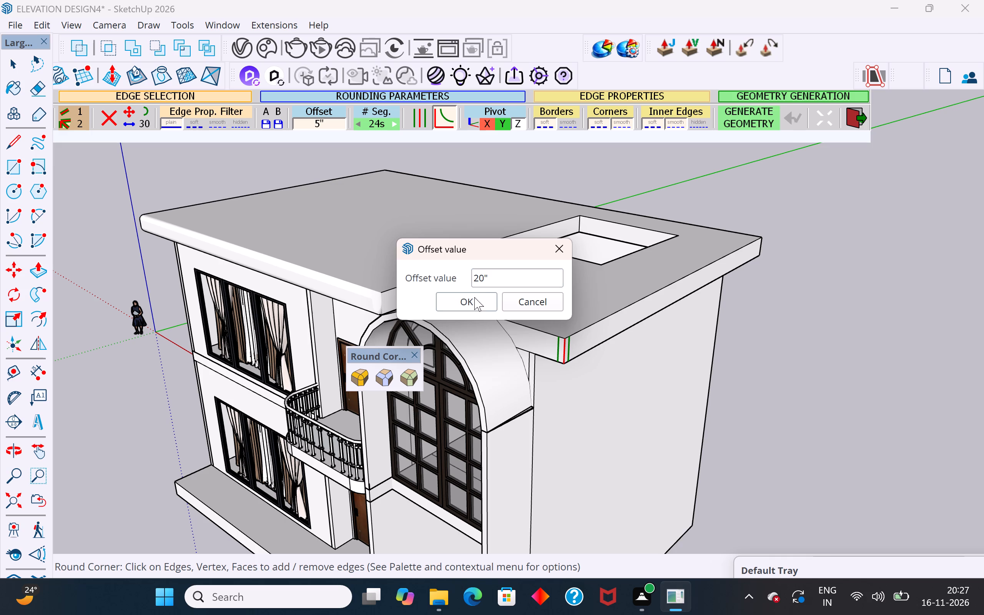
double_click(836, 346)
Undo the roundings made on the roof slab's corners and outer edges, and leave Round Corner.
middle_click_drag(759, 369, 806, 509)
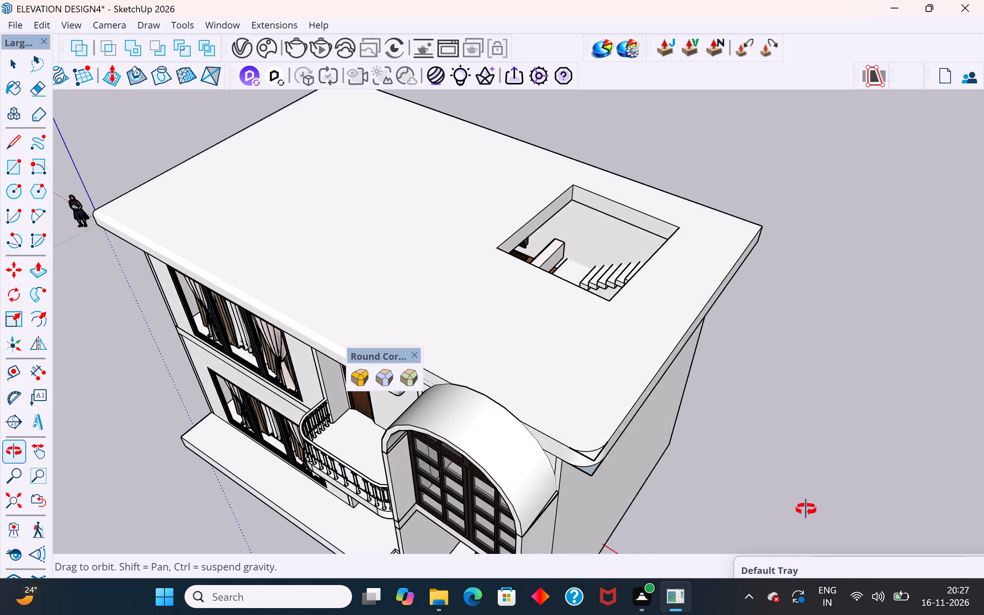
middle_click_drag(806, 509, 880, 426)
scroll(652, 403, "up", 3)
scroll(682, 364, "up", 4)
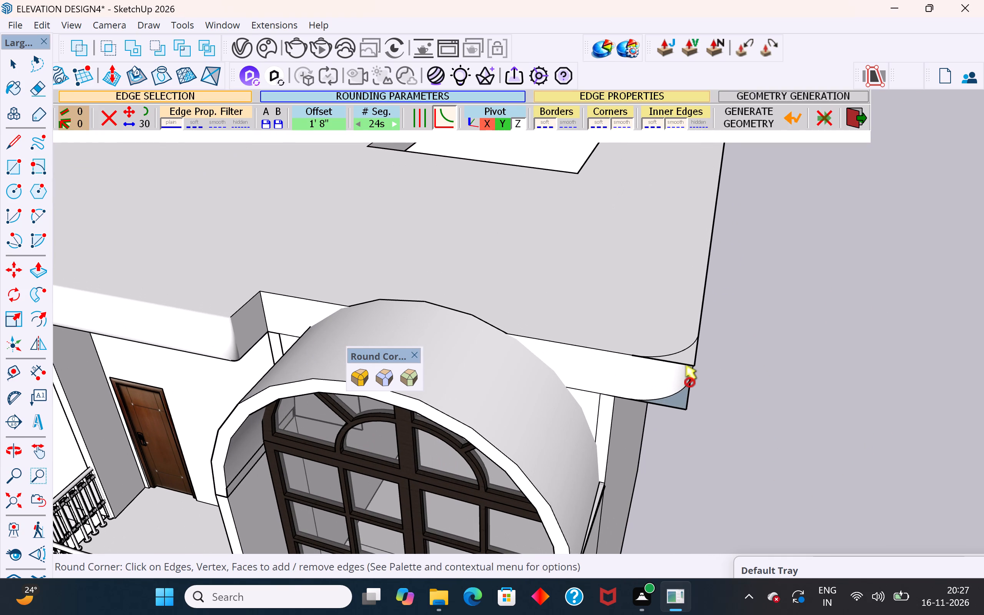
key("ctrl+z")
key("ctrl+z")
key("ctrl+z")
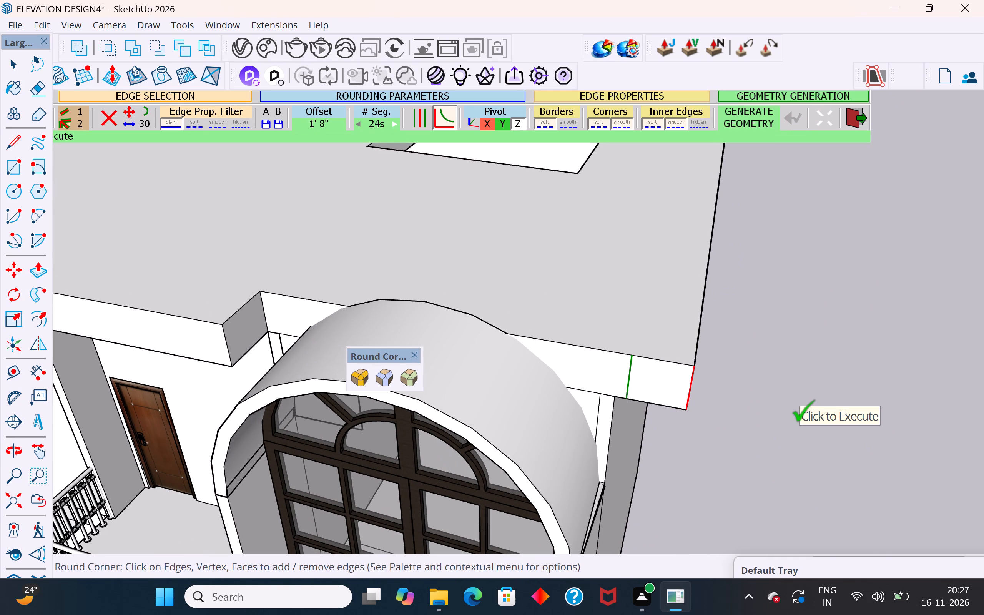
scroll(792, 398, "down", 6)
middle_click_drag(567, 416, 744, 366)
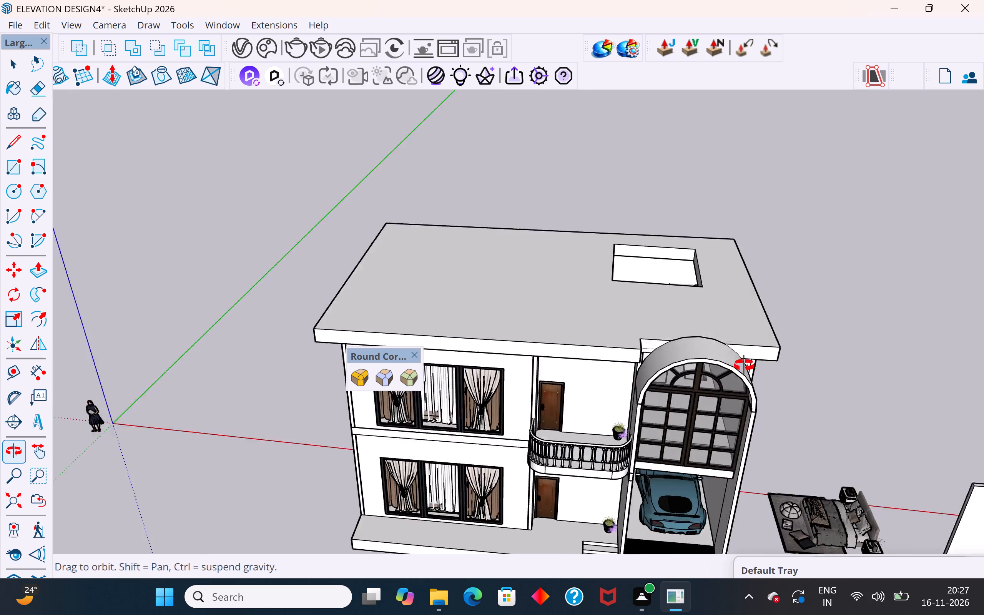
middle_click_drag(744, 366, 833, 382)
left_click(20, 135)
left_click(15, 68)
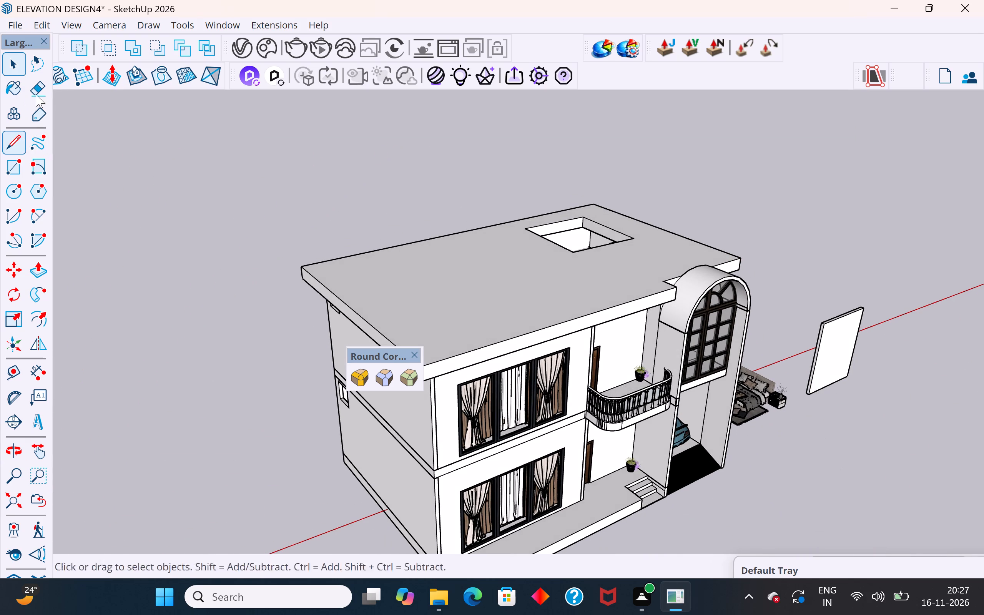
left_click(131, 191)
Move the Round Corner tool set clear of the house model.
scroll(593, 314, "down", 5)
left_click_drag(381, 357, 309, 247)
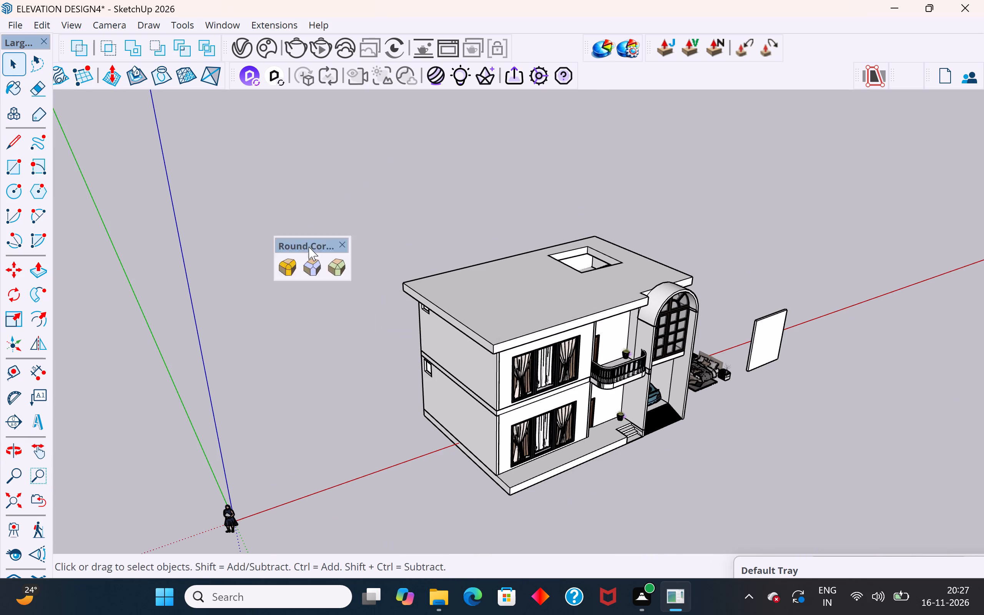
left_click_drag(309, 247, 229, 134)
Round the roof slab's vertical front corner edge at the end opposite the garage with a 20" Round Corner offset.
scroll(484, 342, "up", 8)
middle_click_drag(492, 356, 475, 288)
scroll(475, 287, "up", 3)
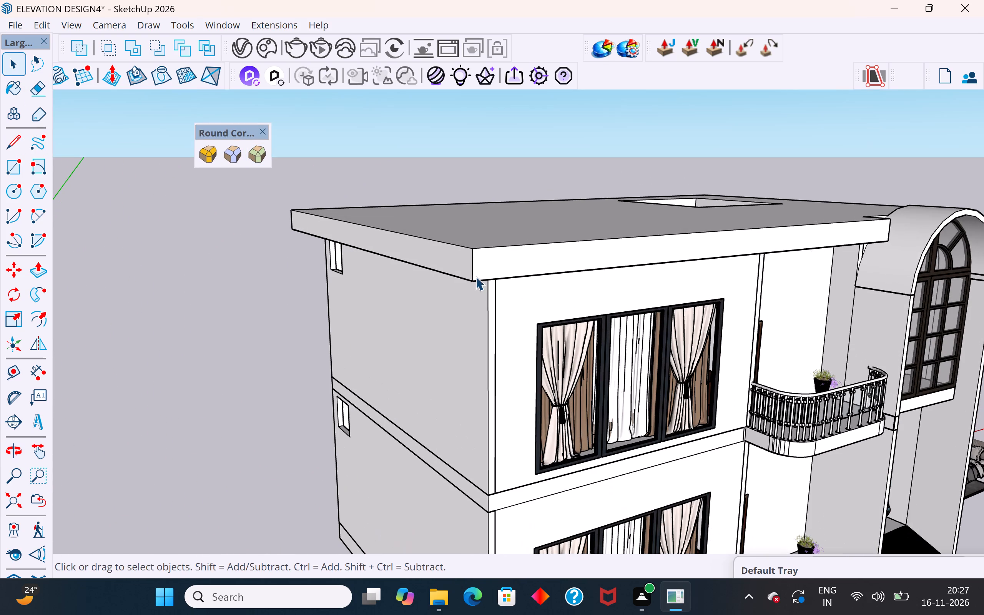
left_click(473, 264)
left_click(208, 156)
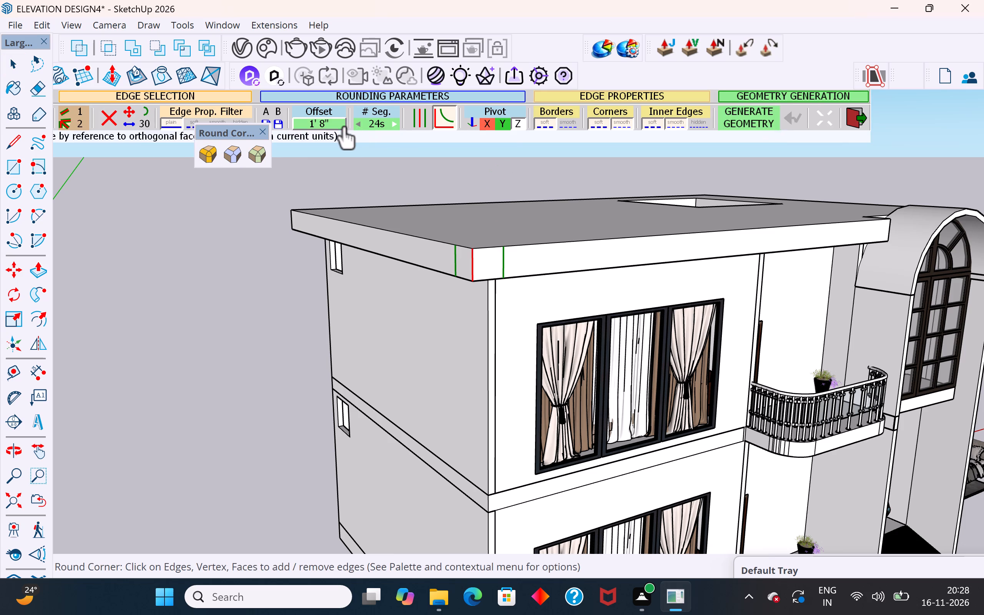
left_click(344, 126)
key("BackSpace")
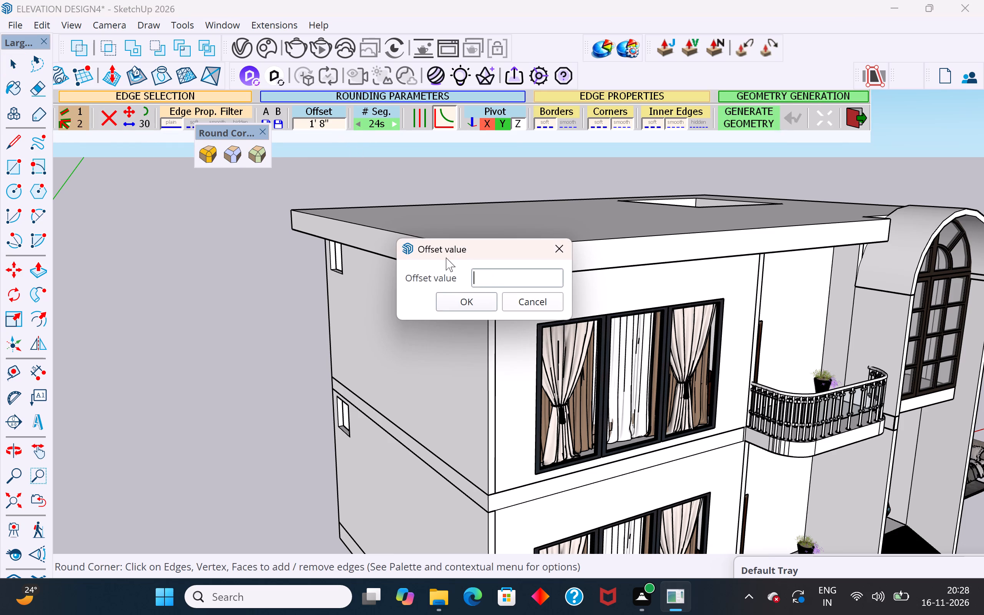
type("20")
key("shift+quotedbl")
key("Return")
double_click(192, 311)
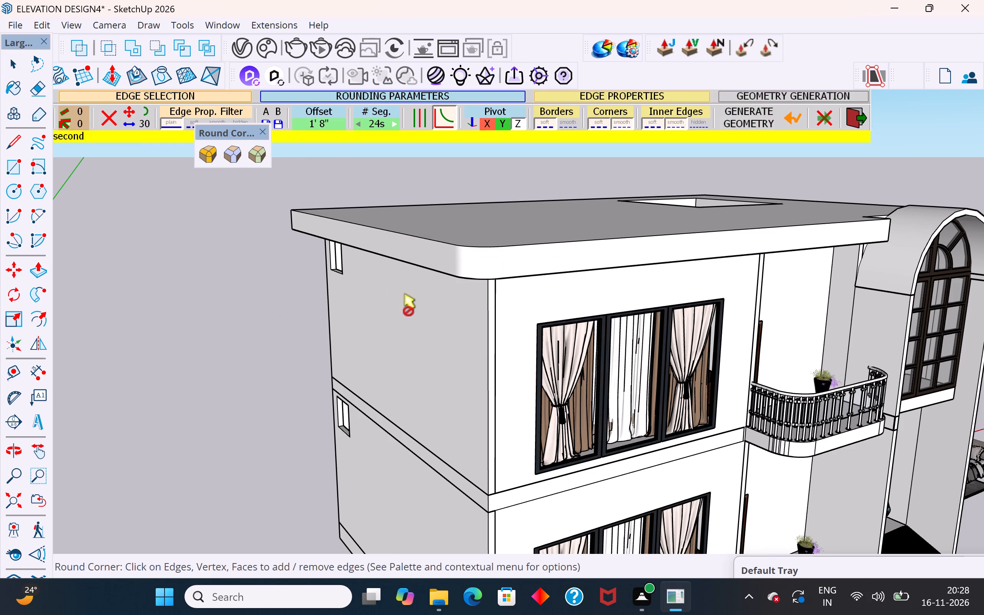
middle_click_drag(427, 309, 787, 452)
scroll(614, 340, "down", 3)
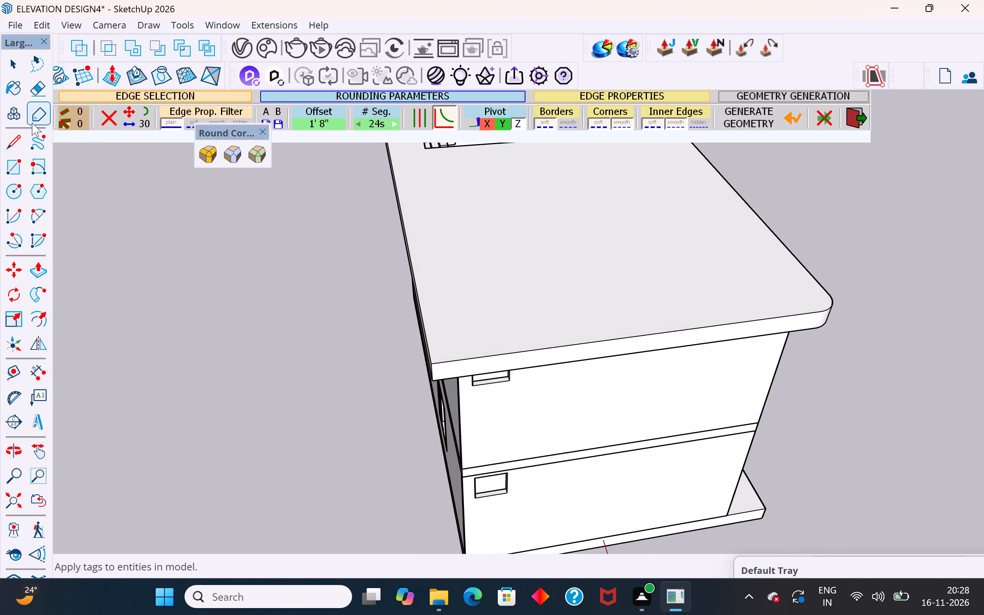
left_click(12, 59)
left_click(186, 366)
Round the roof slab's vertical rear corner edge at the end opposite the garage with the same 20" offset.
scroll(407, 384, "up", 4)
middle_click_drag(476, 337, 529, 241)
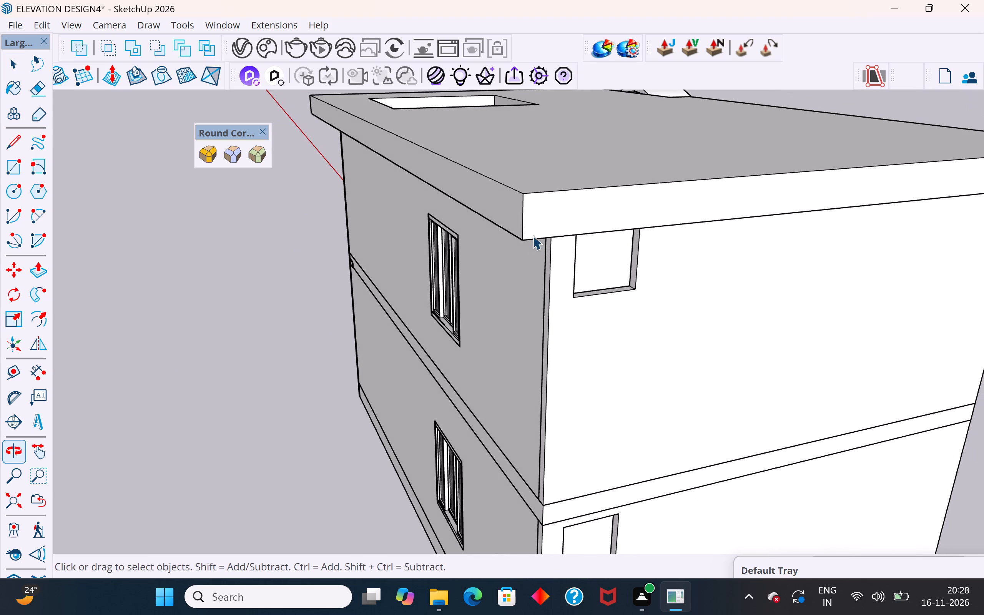
left_click(522, 214)
left_click(214, 150)
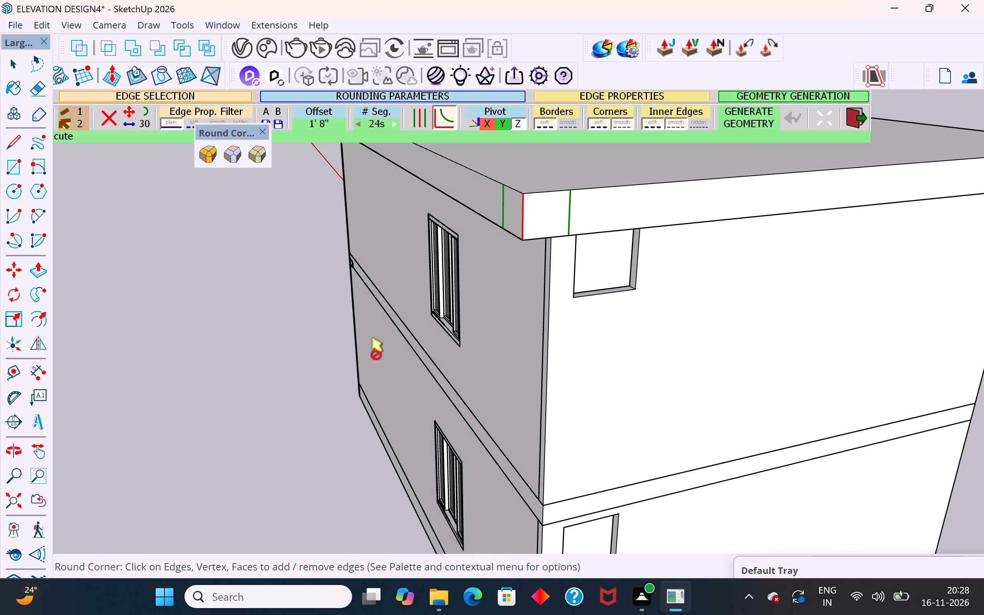
double_click(299, 365)
scroll(306, 474, "down", 6)
middle_click_drag(333, 468, 760, 444)
scroll(403, 312, "up", 4)
left_click(11, 65)
Round the roof slab's vertical rear corner edge at the garage end, near the stair opening, with the 20" offset.
left_click(200, 356)
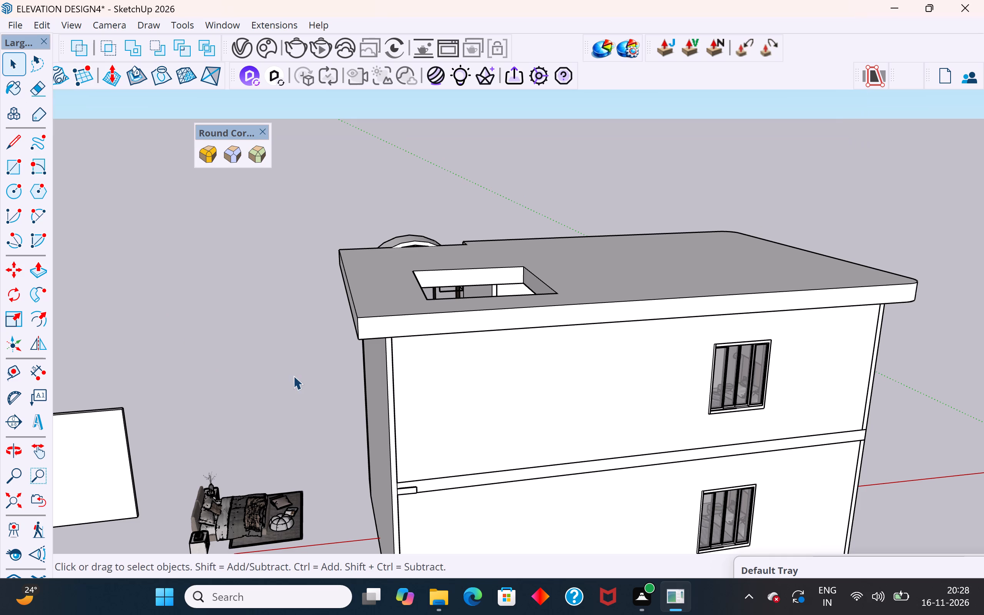
scroll(313, 349, "up", 3)
scroll(385, 298, "up", 3)
left_click(375, 320)
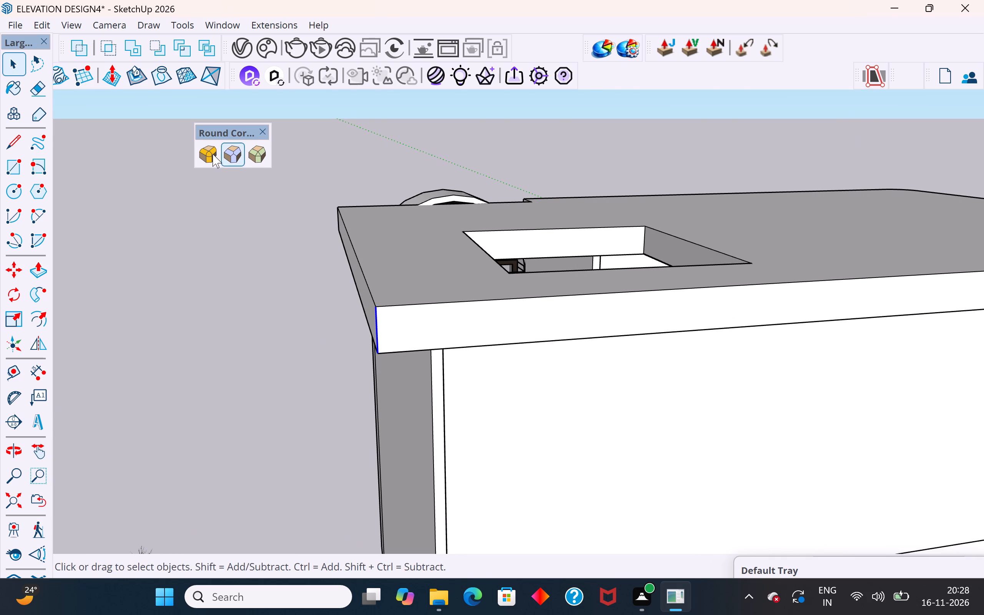
left_click(213, 154)
double_click(273, 376)
scroll(561, 373, "down", 5)
middle_click_drag(316, 385, 864, 412)
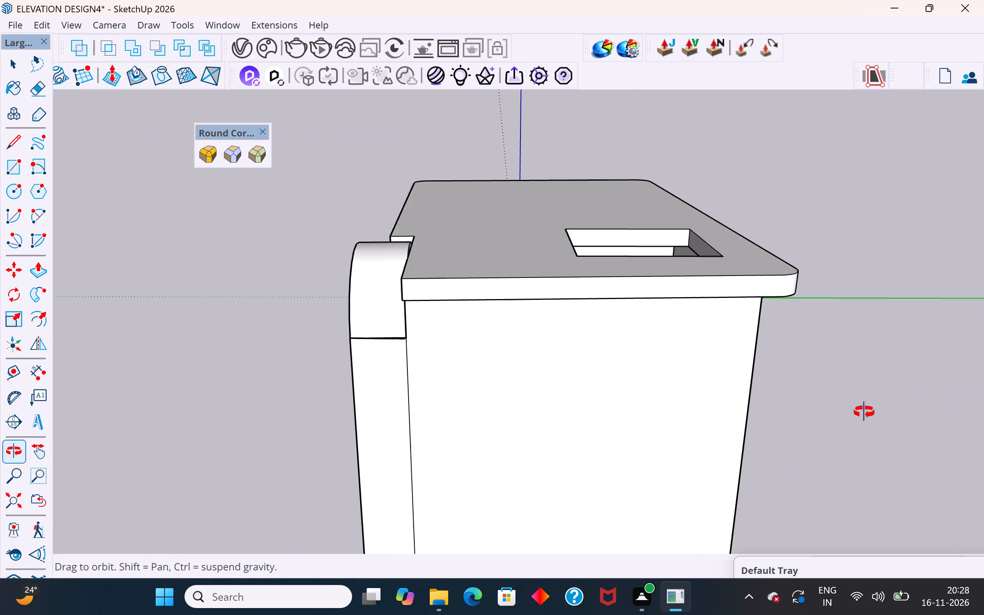
middle_click_drag(864, 412, 866, 412)
left_click(21, 62)
left_click(120, 342)
Round the roof slab's vertical front corner edge at the garage end, beside the arched window, with the 20" offset.
scroll(402, 499, "down", 5)
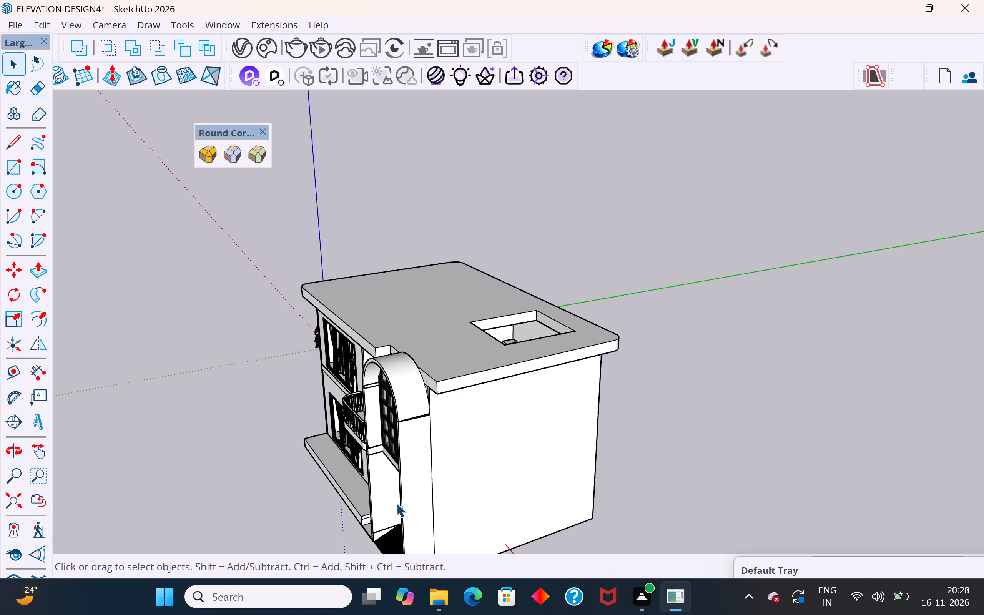
middle_click_drag(422, 444, 550, 379)
scroll(476, 303, "up", 7)
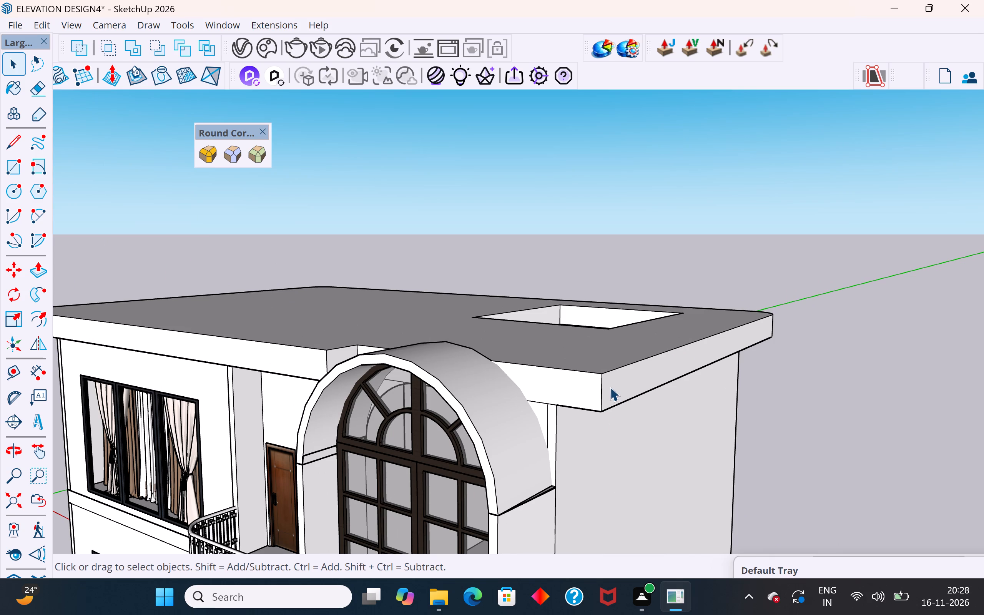
left_click(601, 386)
left_click(212, 149)
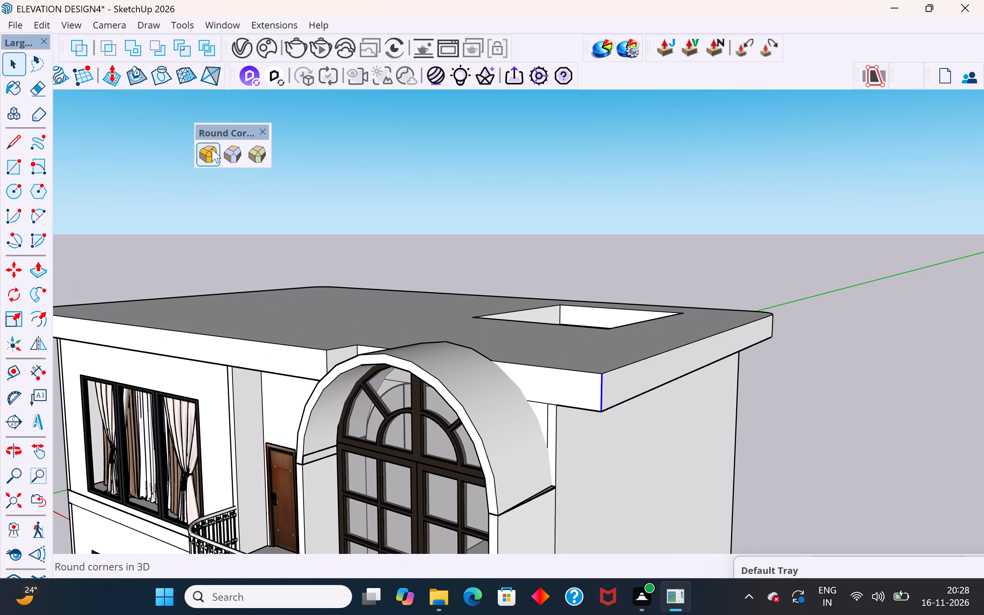
double_click(597, 248)
scroll(494, 372, "down", 5)
middle_click_drag(494, 373, 570, 475)
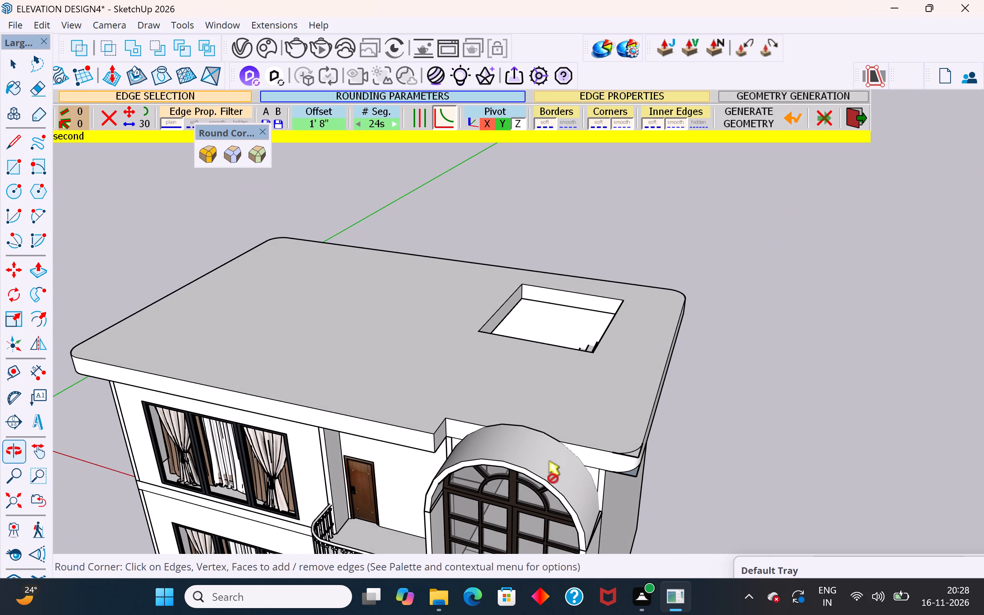
scroll(419, 449, "up", 6)
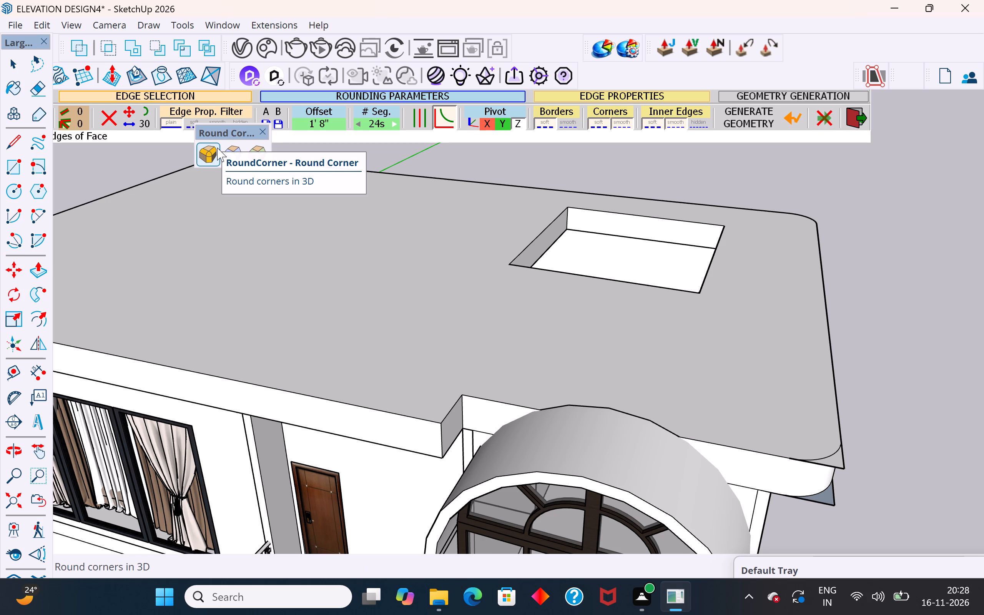
scroll(272, 166, "down", 2)
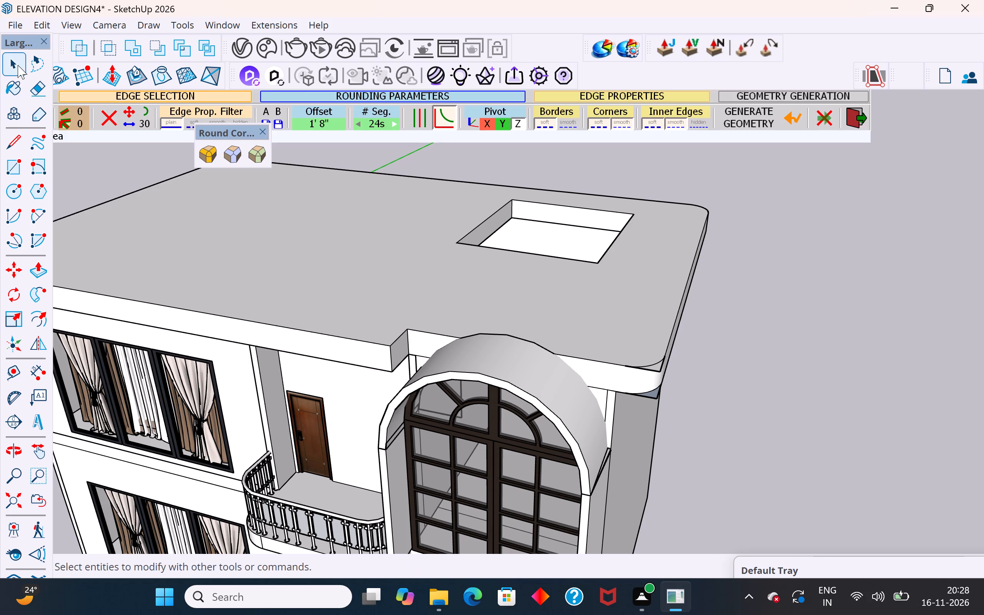
left_click(18, 65)
left_click(95, 165)
Round the outer vertical edge of the roof slab's notch, between the balcony and the arched window, with the 20" offset.
scroll(685, 175, "down", 5)
middle_click_drag(466, 311, 500, 400)
scroll(574, 321, "up", 2)
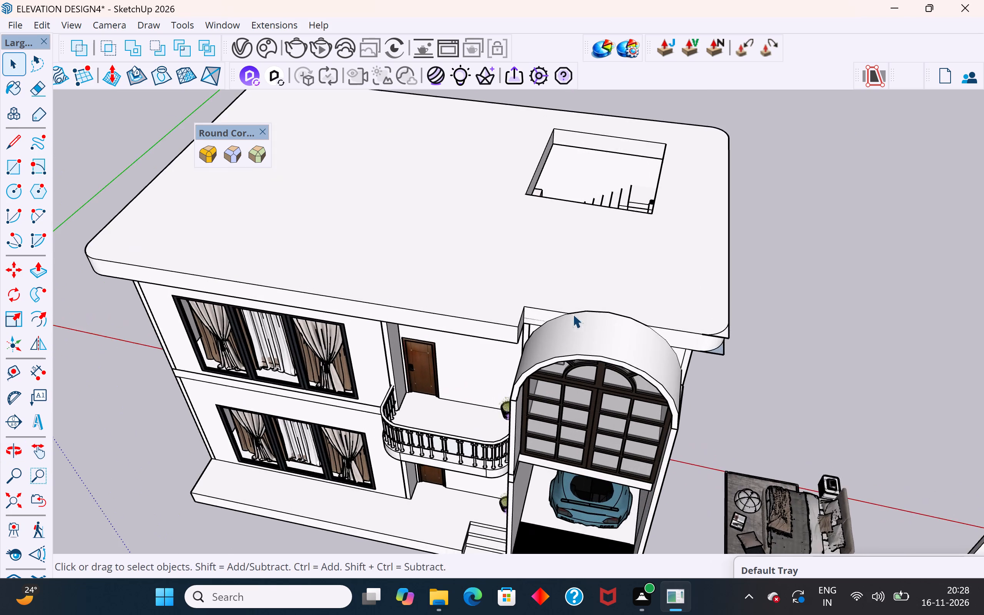
scroll(573, 314, "up", 3)
middle_click_drag(532, 317, 472, 262)
scroll(465, 271, "up", 4)
left_click(459, 284)
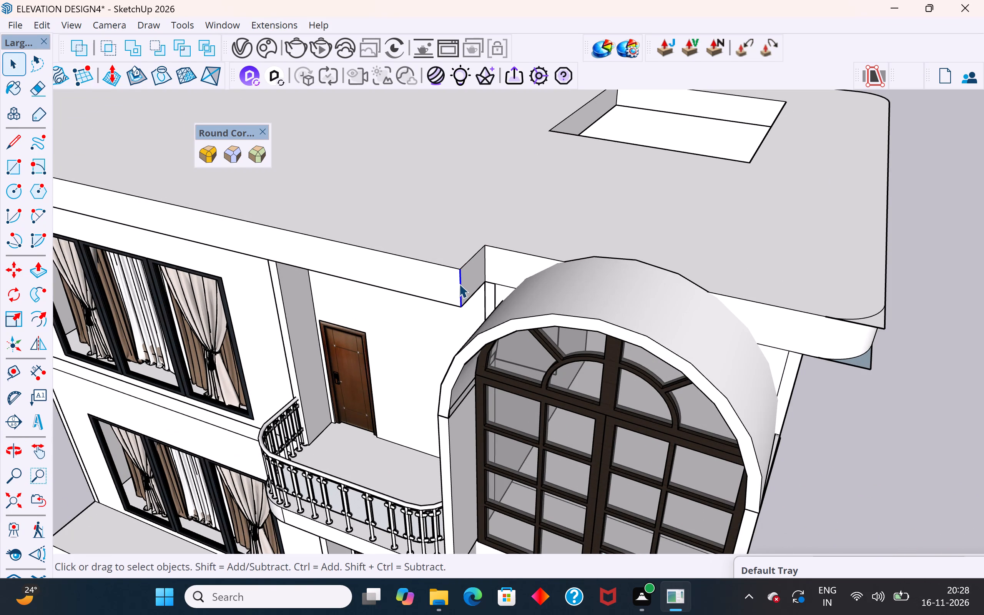
left_click(201, 148)
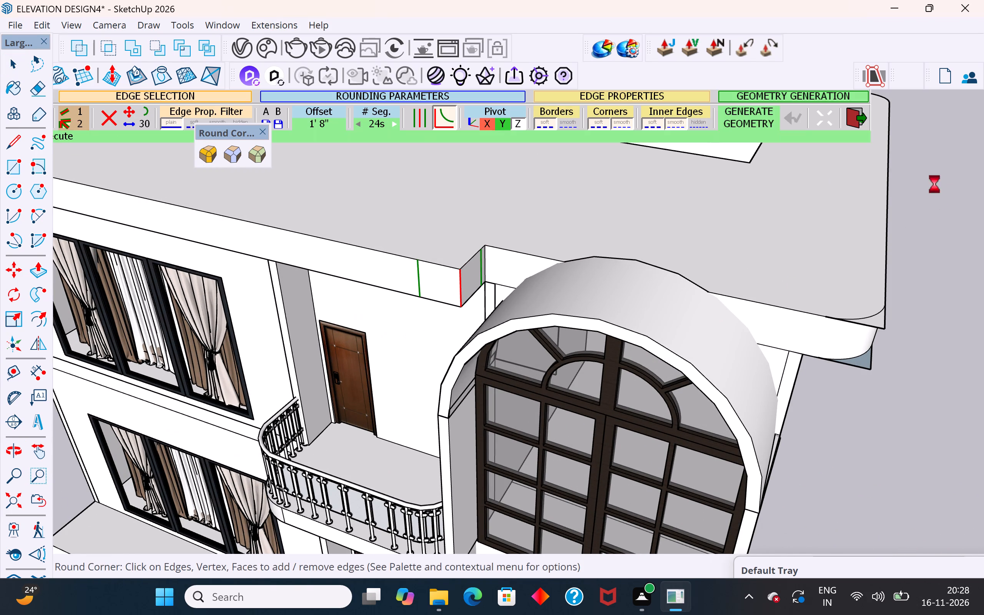
double_click(934, 184)
left_click(13, 64)
Delete the leftover top and bottom faces outside the rounded front corner of the roof slab at the garage end.
scroll(321, 276, "down", 4)
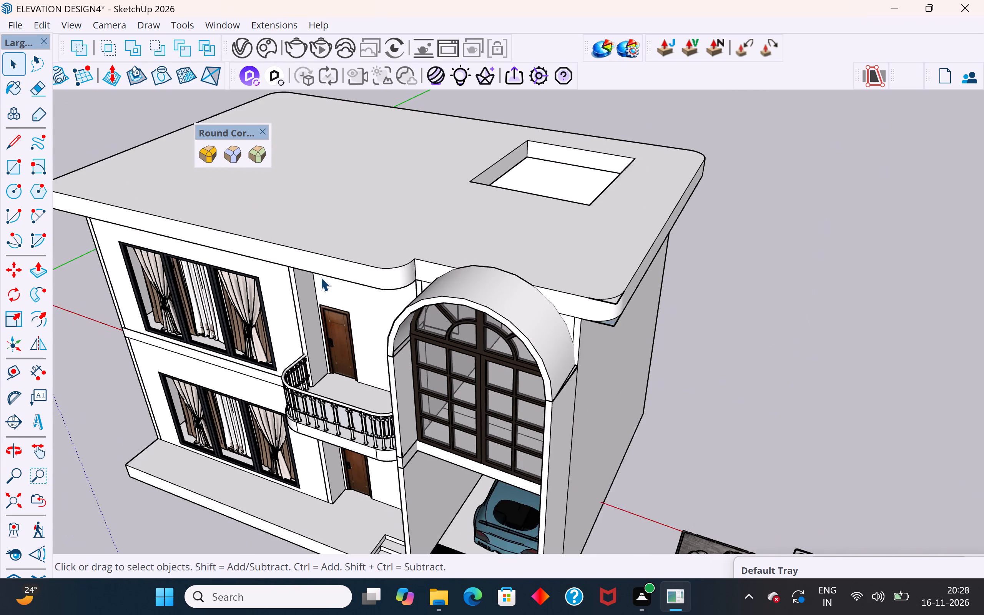
scroll(321, 277, "down", 4)
left_click(571, 343)
middle_click_drag(550, 286, 628, 178)
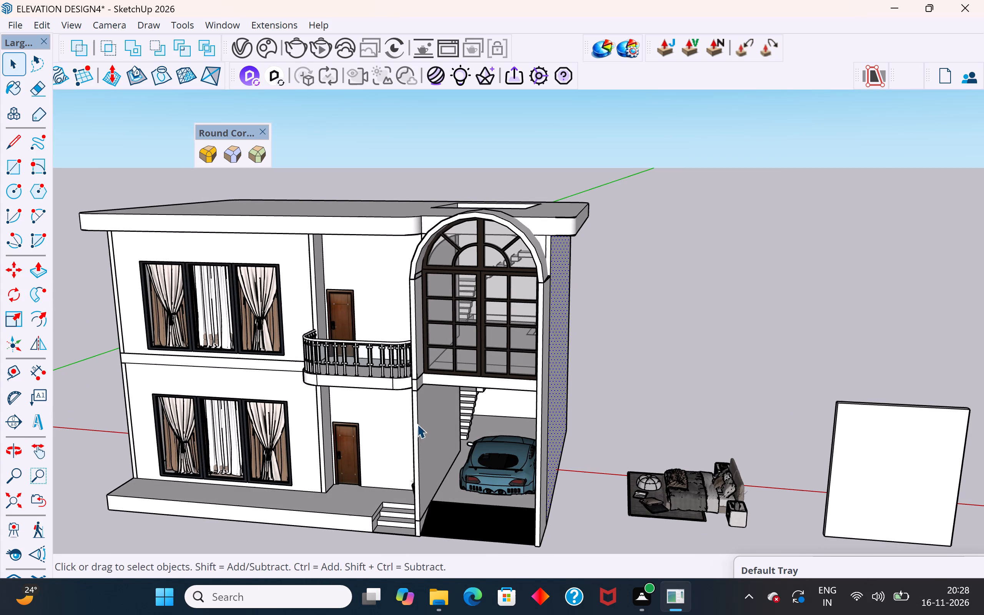
scroll(615, 389, "down", 2)
middle_click_drag(638, 311, 674, 445)
middle_click_drag(675, 470, 672, 512)
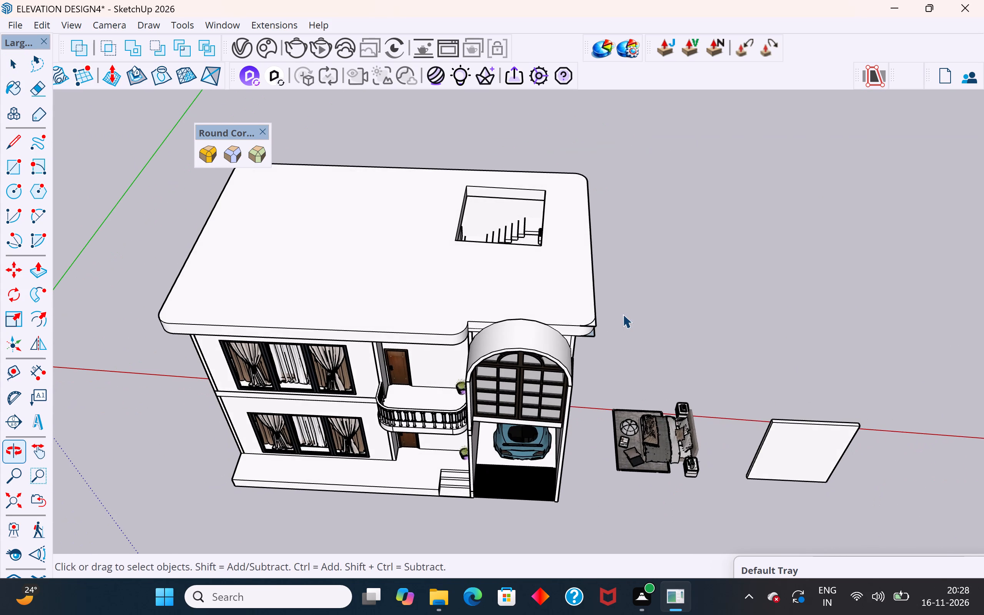
middle_click_drag(623, 302, 634, 403)
left_click(632, 315)
scroll(611, 419, "up", 7)
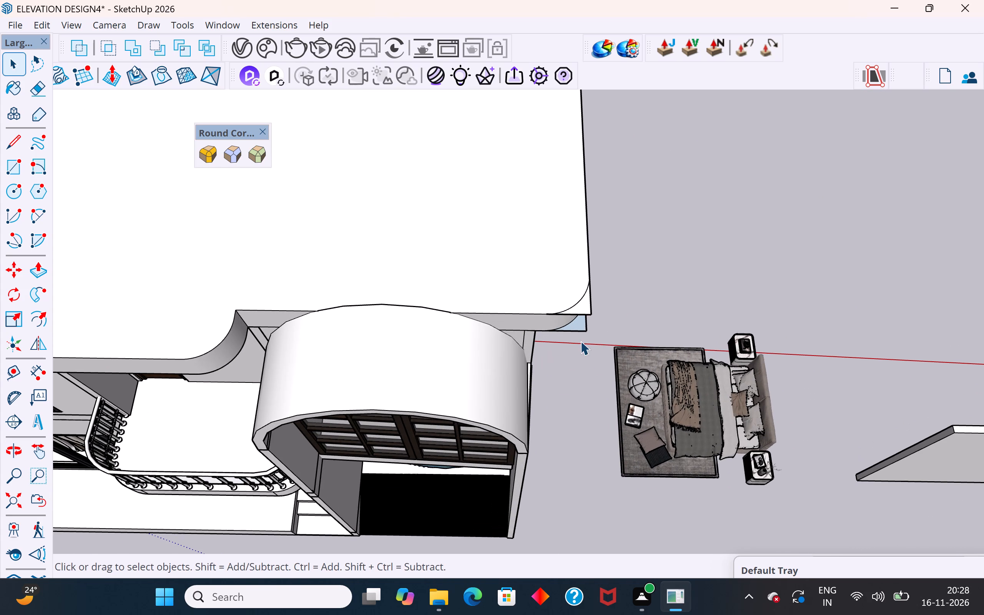
left_click(582, 304)
key("Delete")
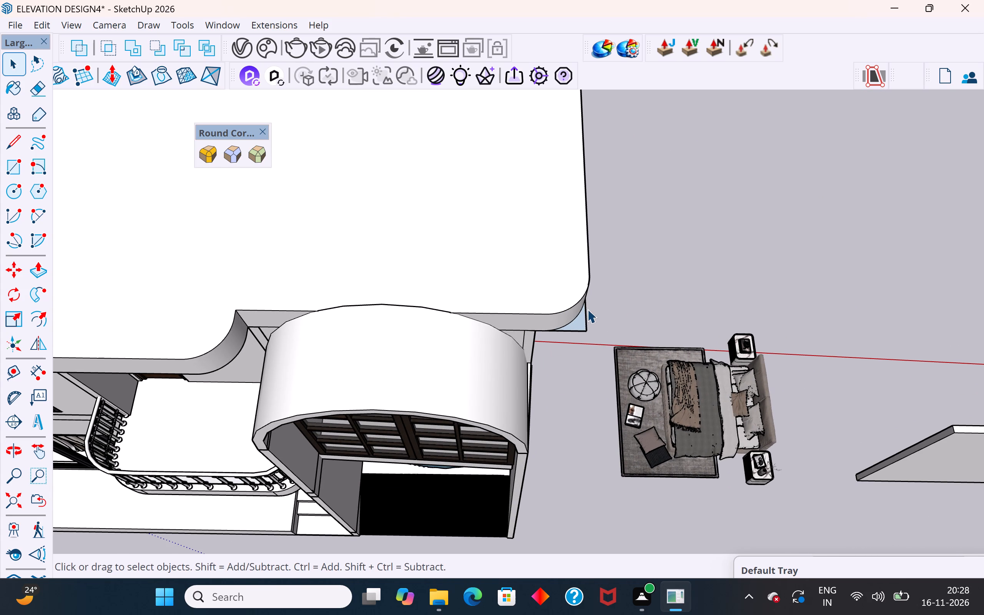
left_click(583, 322)
key("Delete")
Examine the rounded roof slab and the front facade from several angles, including the notch beside the arched window.
middle_click_drag(581, 342, 610, 211)
scroll(605, 422, "down", 7)
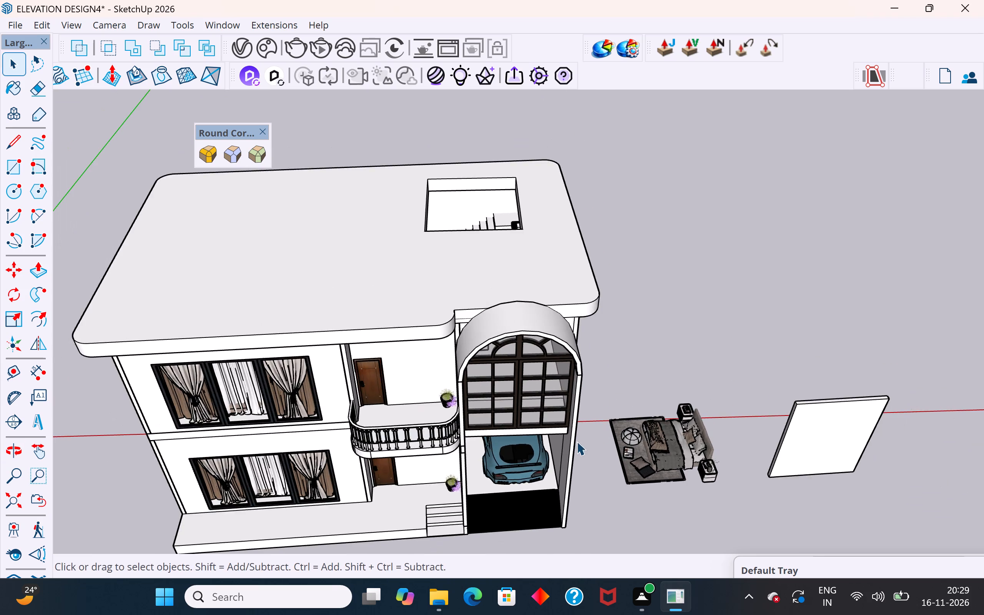
middle_click_drag(579, 428, 646, 246)
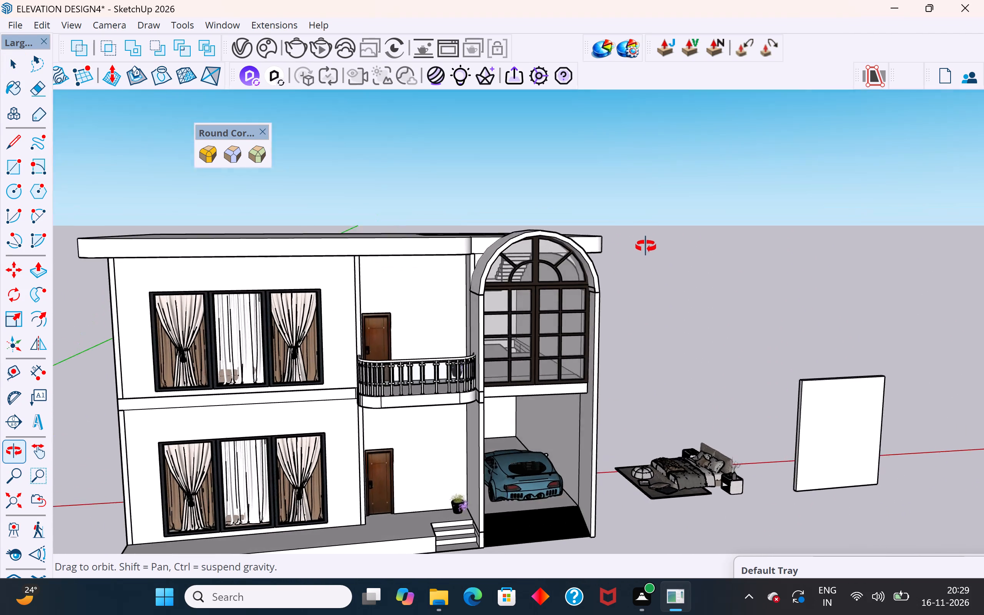
middle_click_drag(646, 246, 661, 292)
scroll(695, 257, "up", 1)
scroll(740, 211, "down", 5)
middle_click_drag(750, 231, 633, 205)
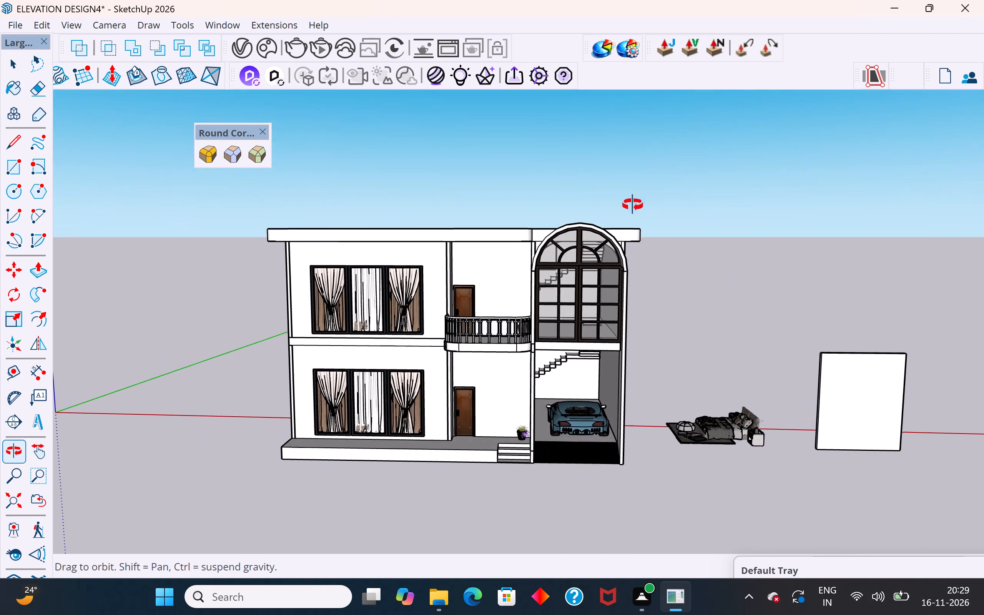
middle_click_drag(633, 205, 633, 206)
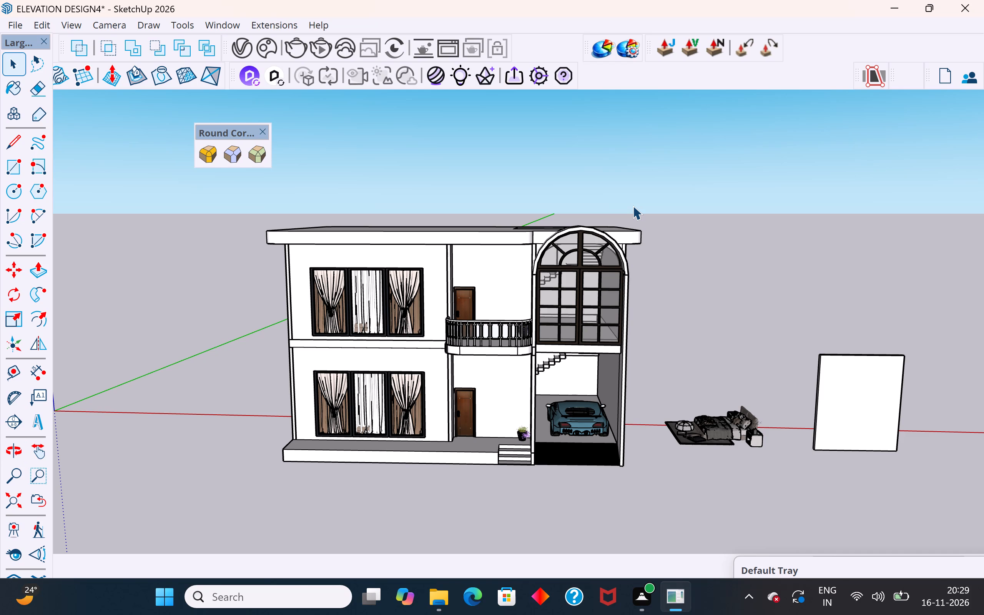
middle_click_drag(531, 227, 533, 334)
scroll(507, 279, "up", 1)
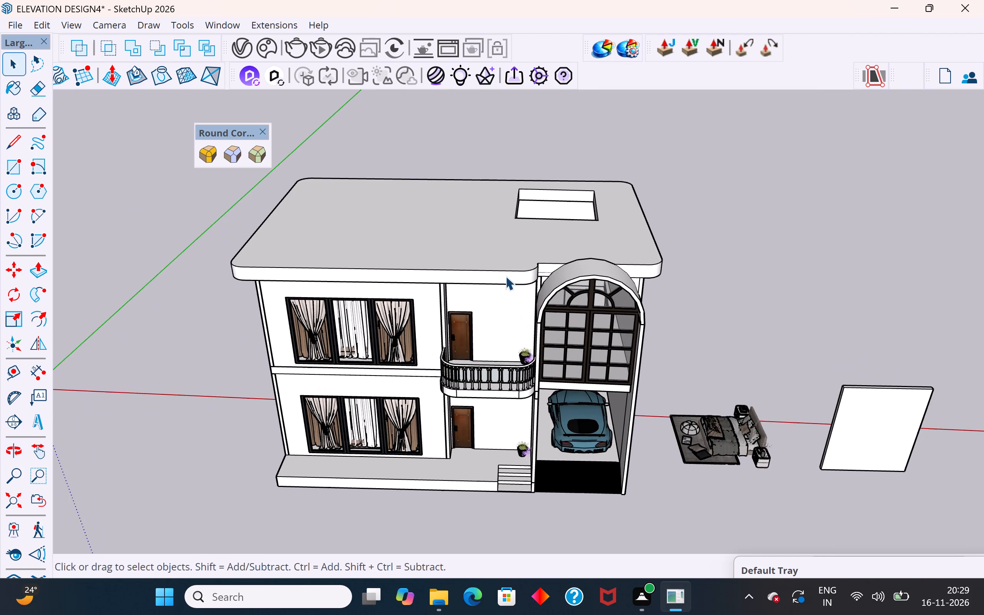
middle_click_drag(505, 275, 528, 280)
scroll(528, 280, "up", 4)
left_click(534, 264)
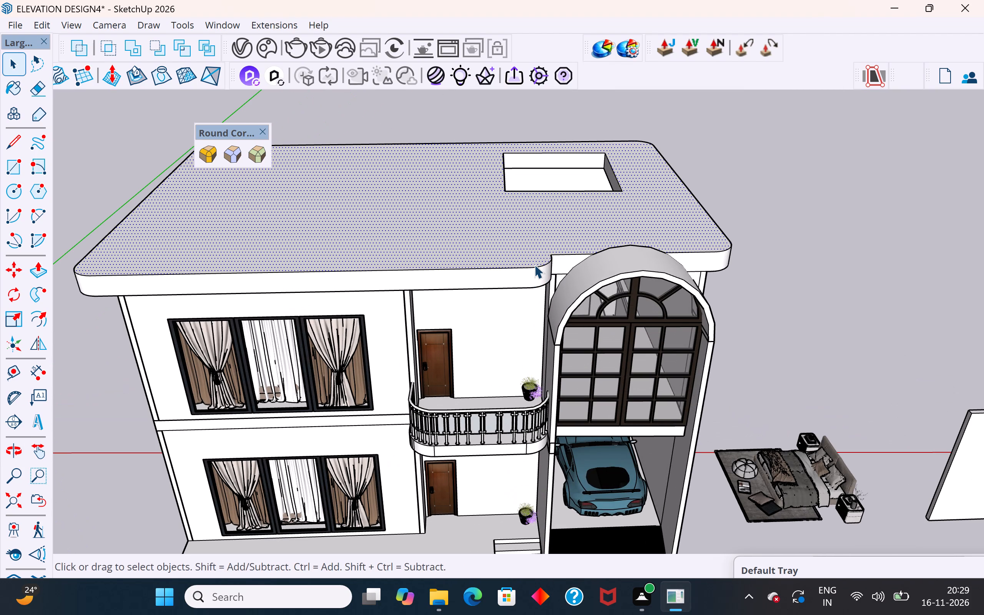
scroll(307, 273, "down", 2)
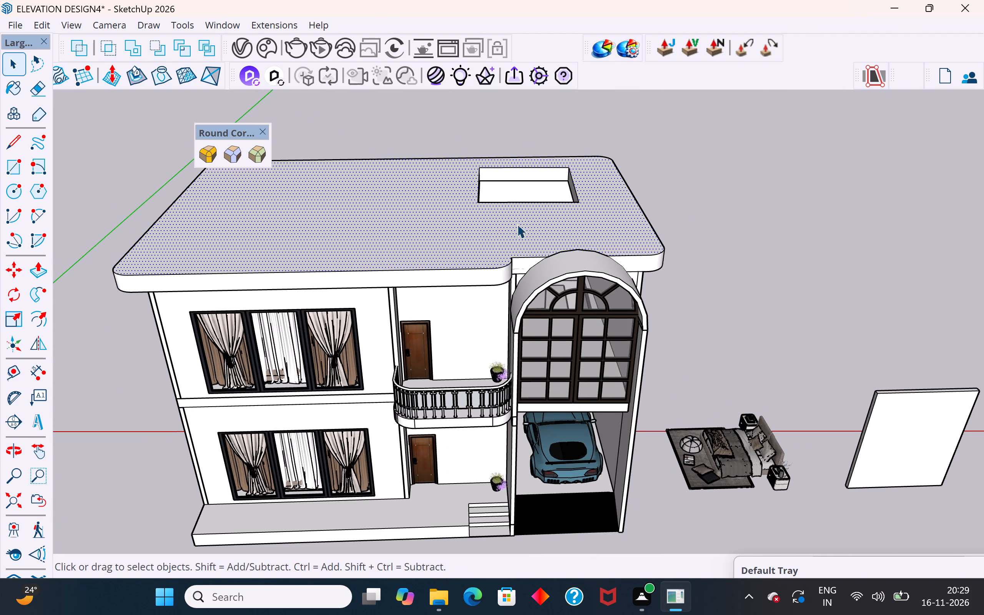
scroll(586, 198, "down", 3)
left_click(721, 204)
Raise the top face of the roof slab slightly with Push/Pull.
left_click(475, 230)
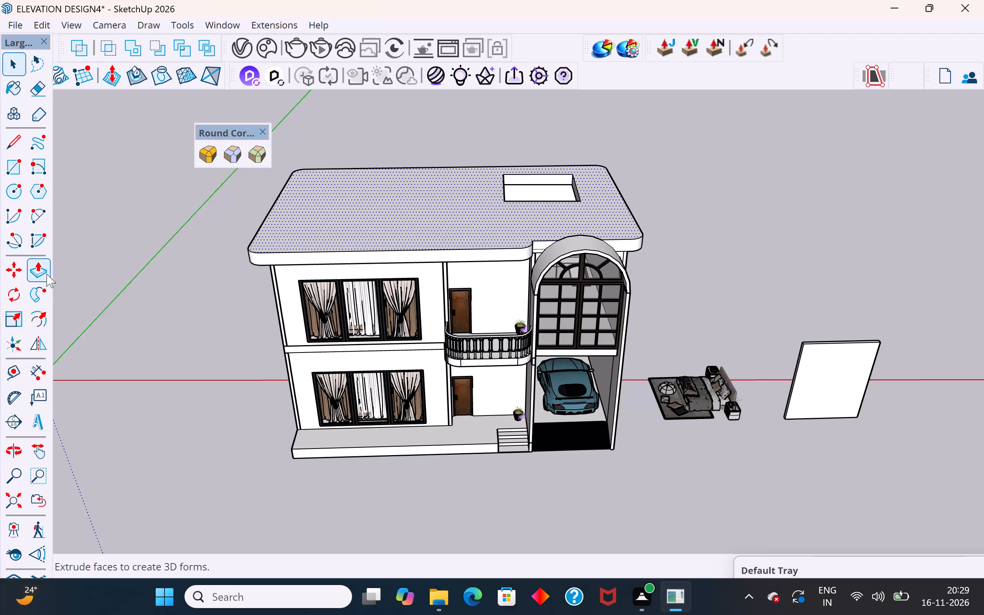
left_click(47, 274)
left_click(362, 222)
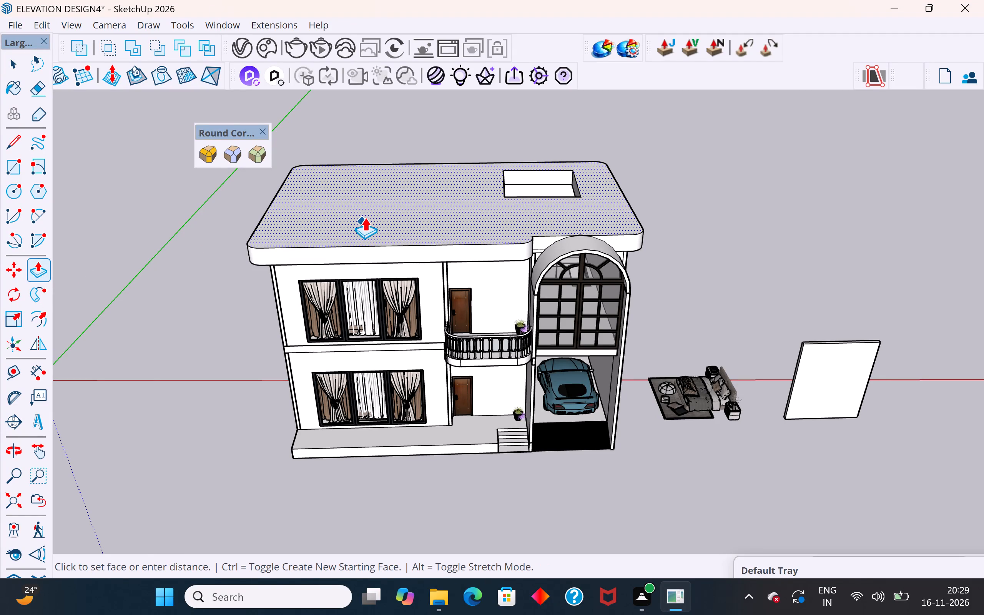
left_click(364, 219)
left_click(14, 67)
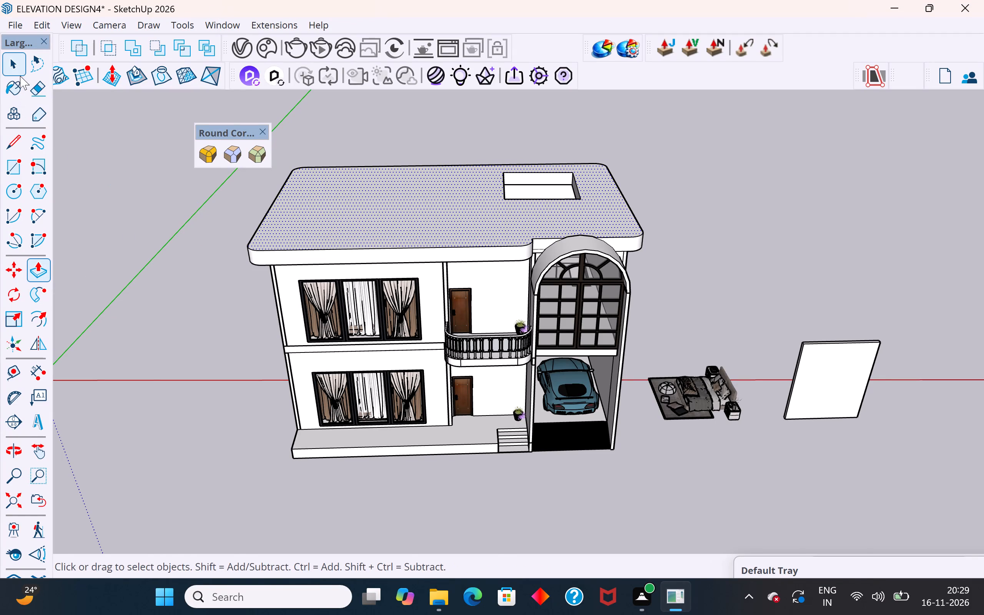
left_click(126, 234)
Push a new copy of the roof slab's top face down about one third of its thickness, dividing the sides into two bands.
middle_click_drag(276, 343, 402, 208)
scroll(402, 208, "up", 3)
left_click(402, 208)
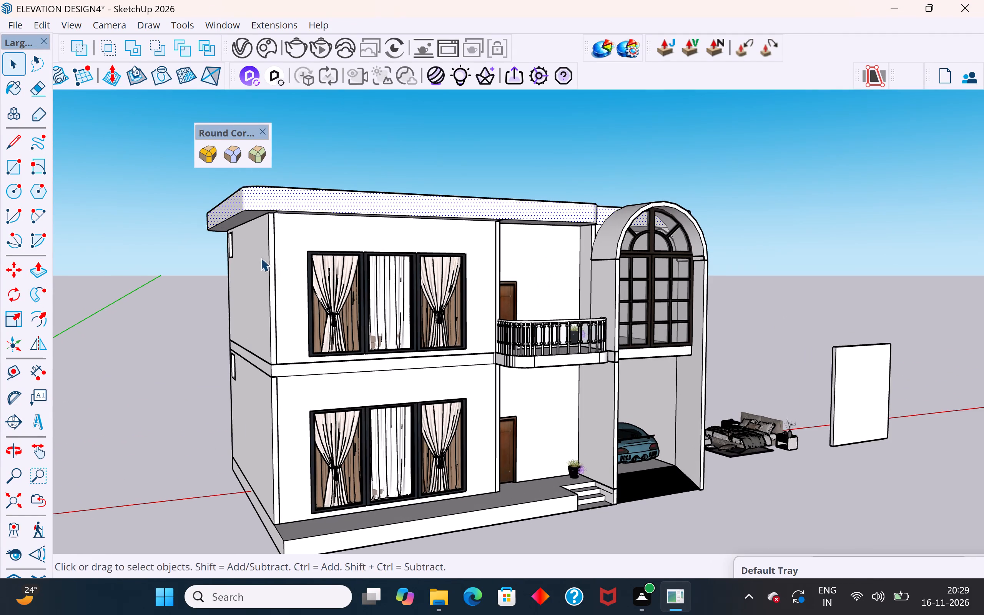
middle_click_drag(261, 258, 314, 294)
scroll(332, 227, "up", 6)
left_click(330, 222)
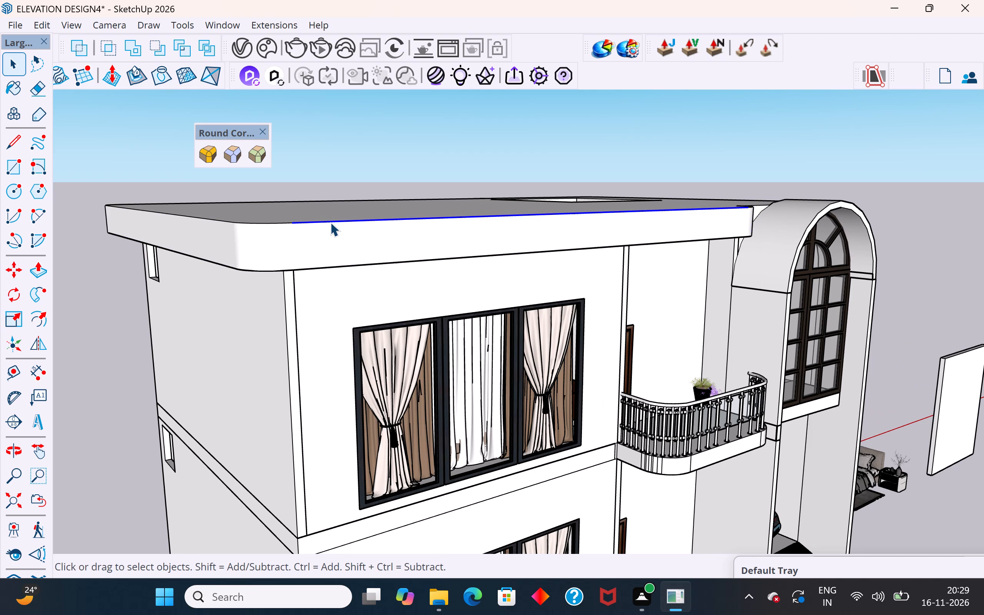
scroll(273, 226, "up", 4)
left_click(276, 222, "shift")
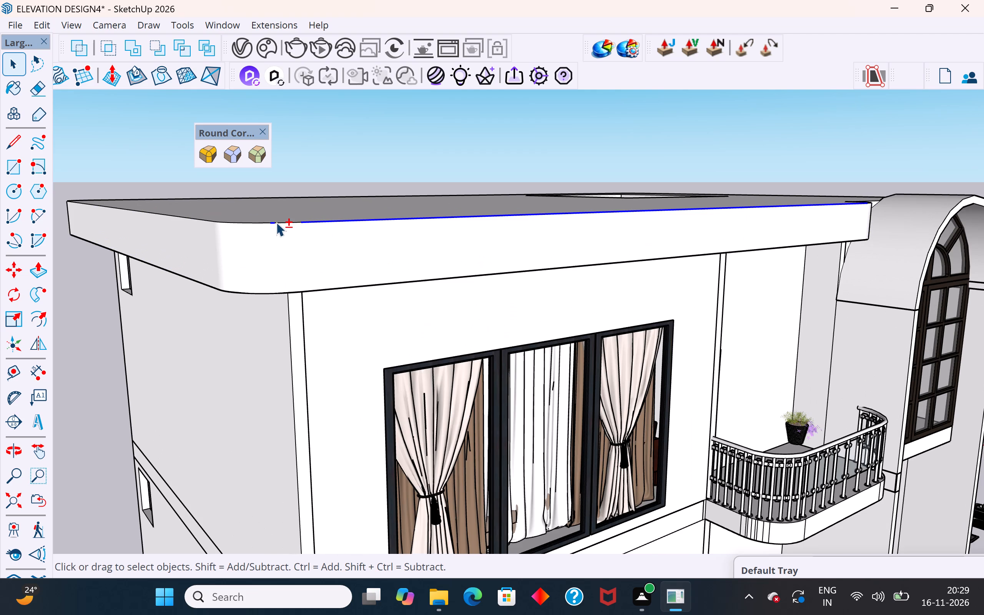
scroll(285, 222, "up", 7)
double_click(312, 204)
left_click(342, 201)
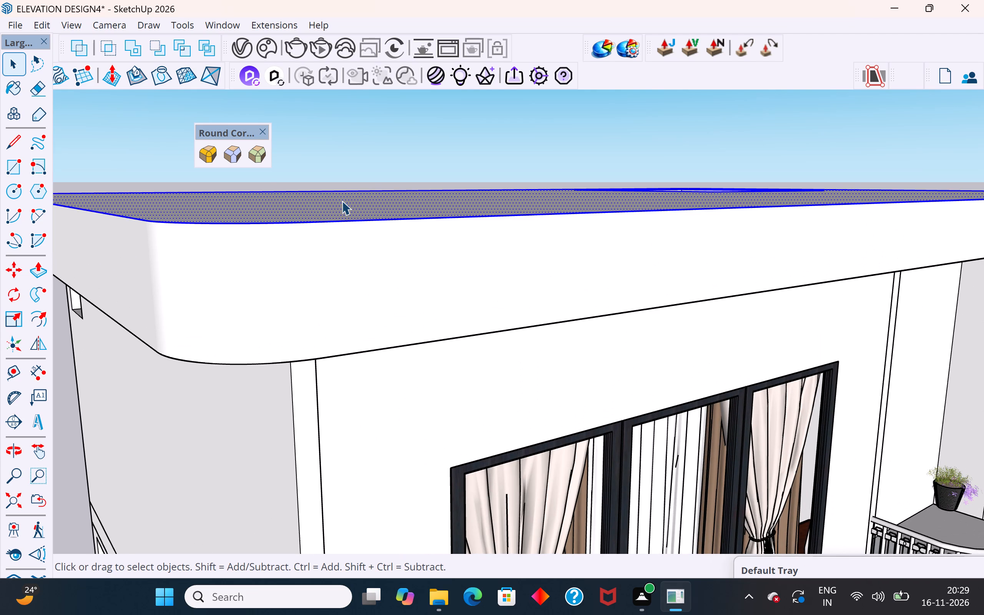
left_click(402, 207)
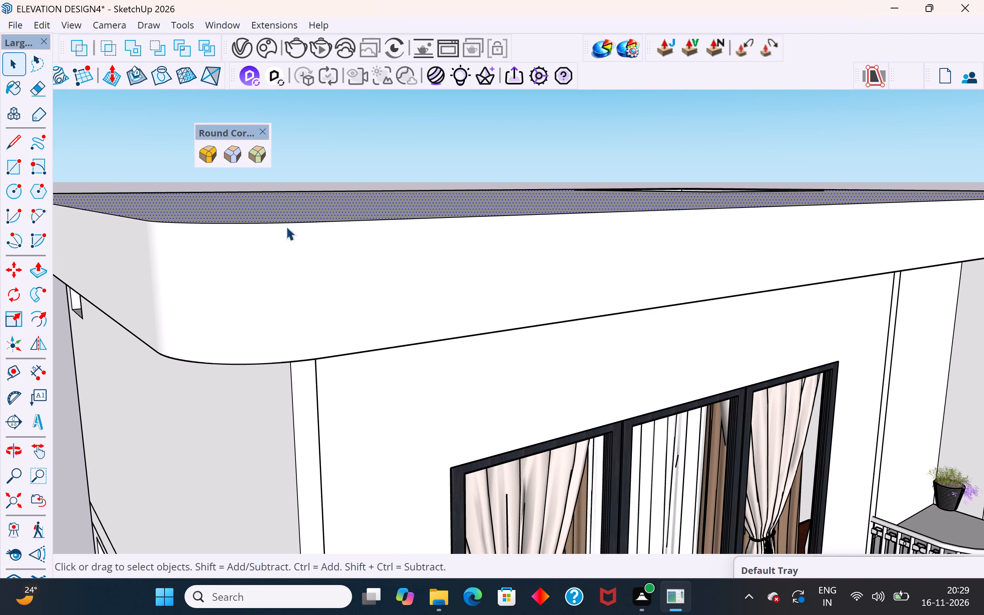
left_click(33, 272)
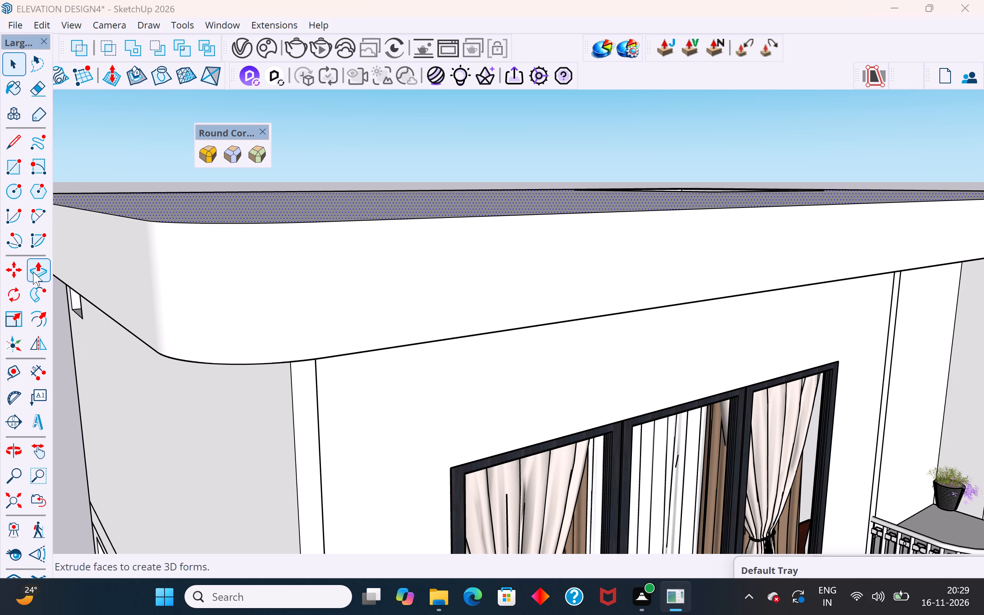
left_click(318, 206)
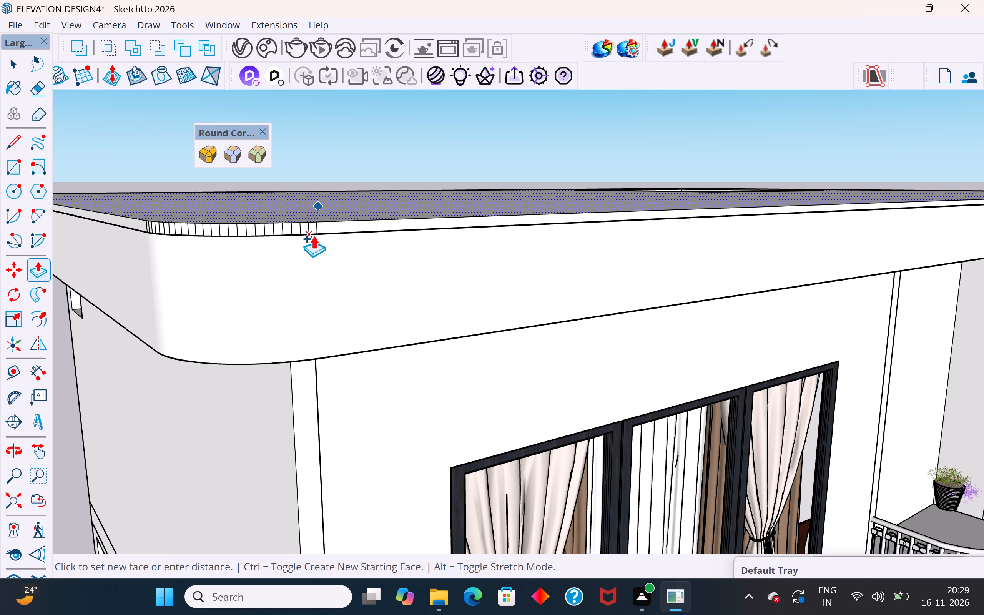
scroll(309, 273, "down", 7)
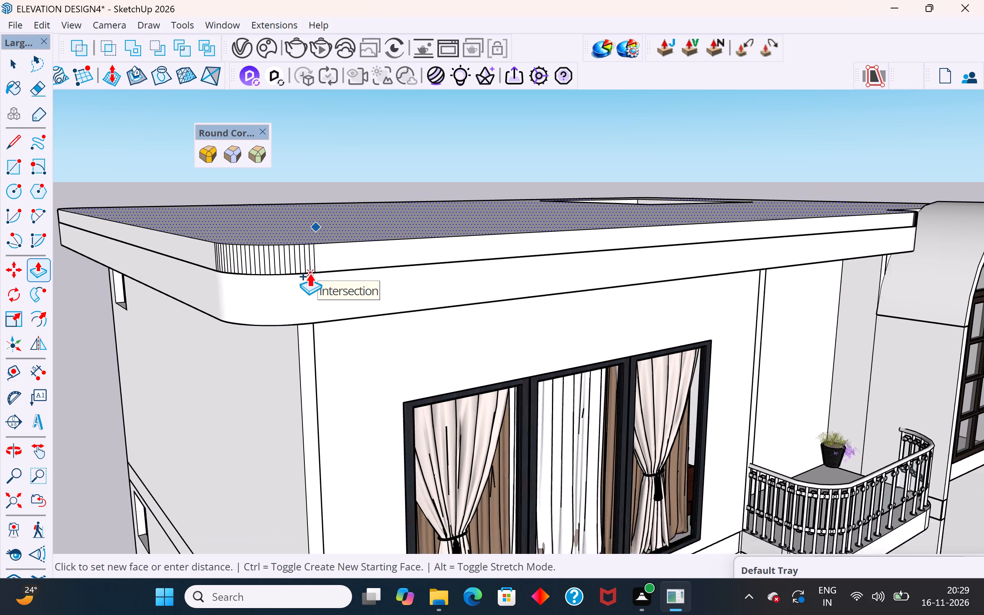
left_click(309, 273)
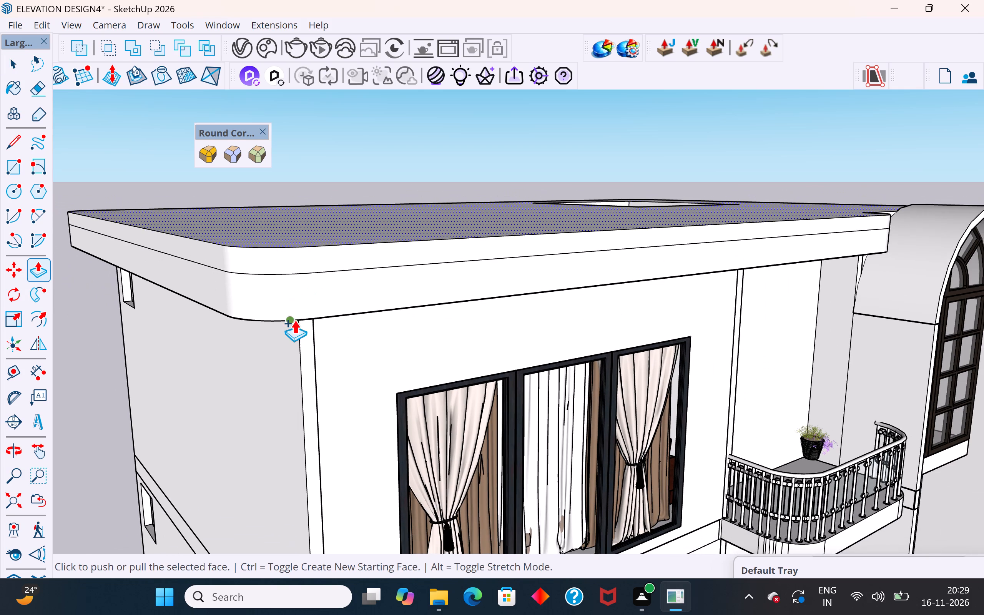
left_click(11, 66)
left_click(147, 158)
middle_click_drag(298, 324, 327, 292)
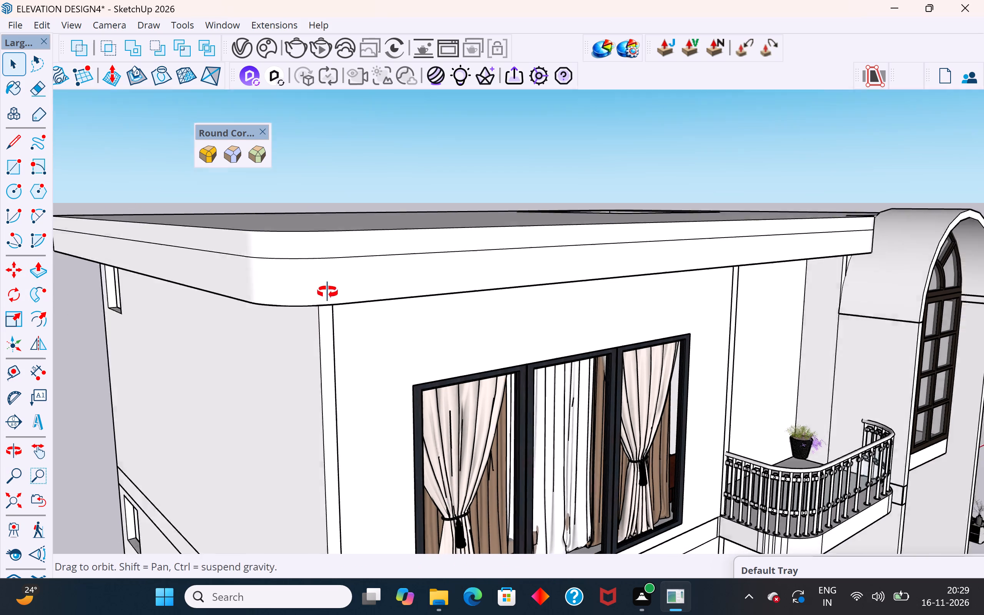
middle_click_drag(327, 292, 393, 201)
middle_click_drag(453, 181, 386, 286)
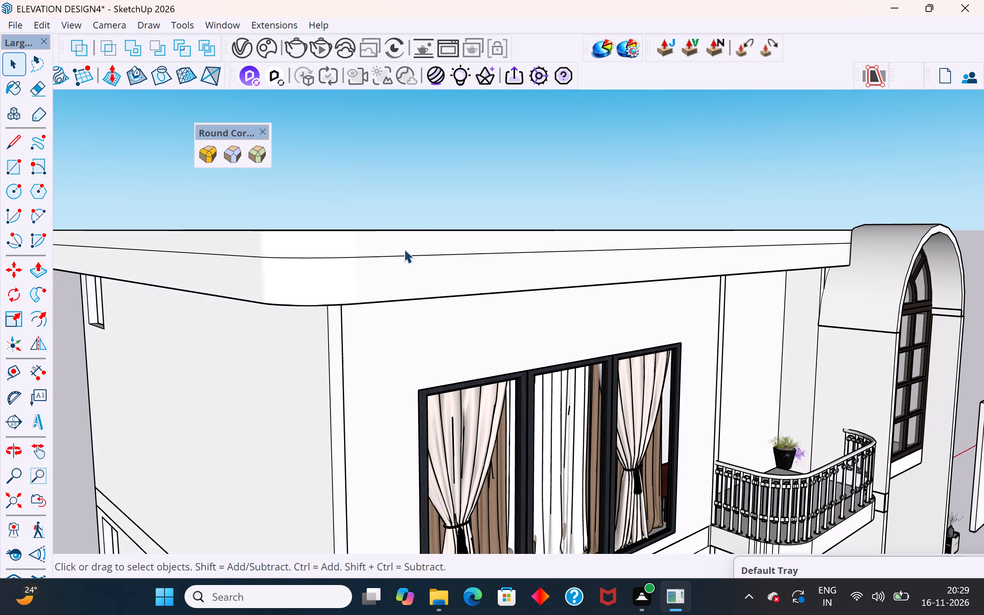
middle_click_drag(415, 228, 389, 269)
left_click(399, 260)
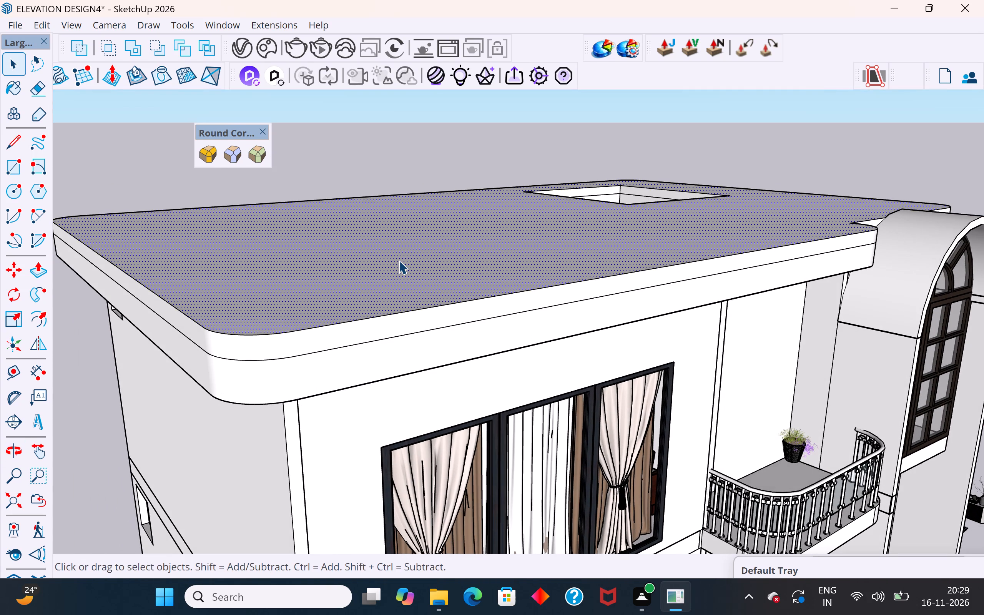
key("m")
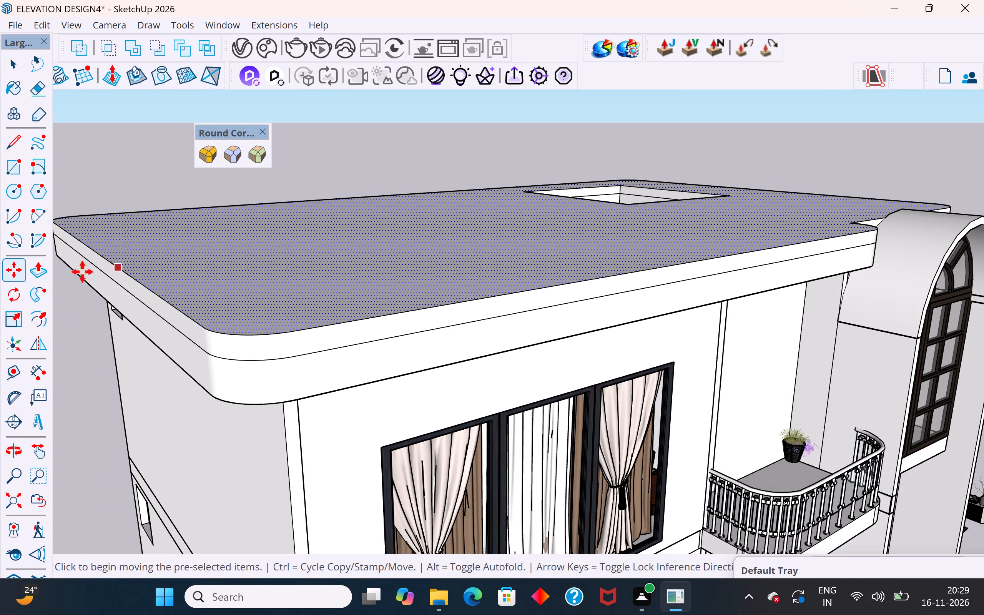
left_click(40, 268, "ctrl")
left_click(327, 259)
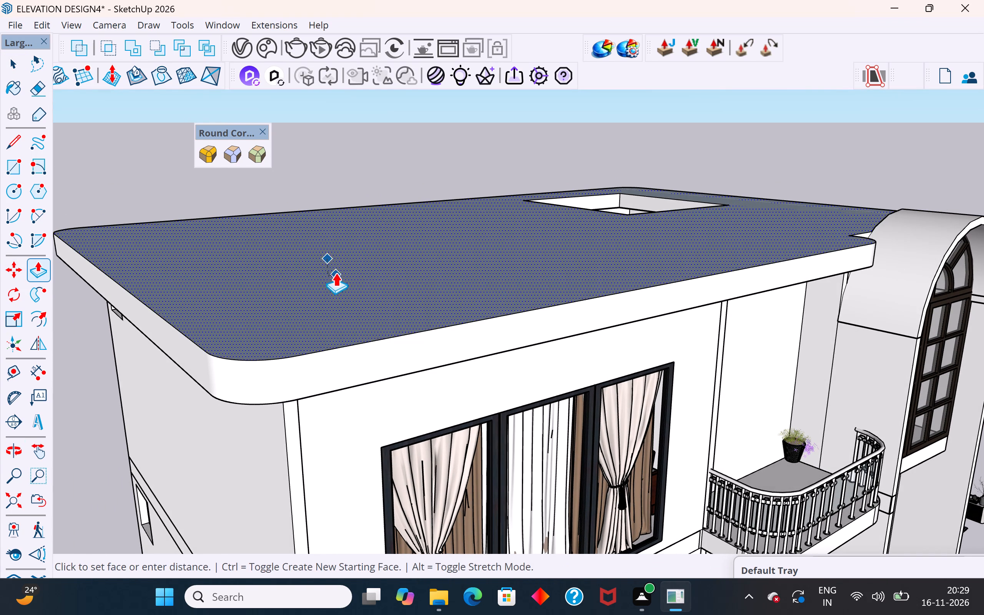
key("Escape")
Delete the stray edge crossing the roof slab's underside at the rounded front corner beside the upper curtained window.
middle_click_drag(298, 342, 325, 244)
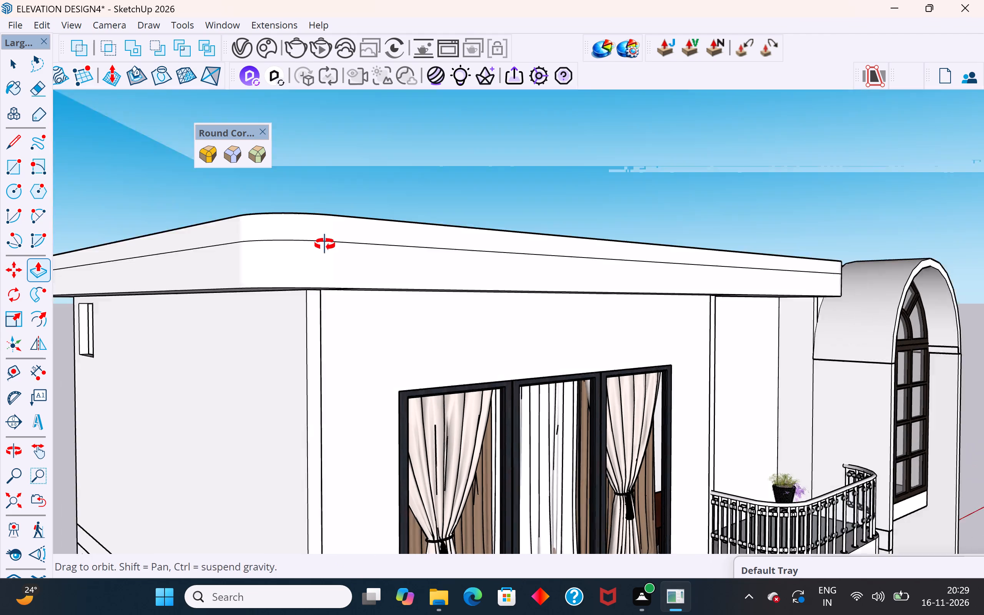
middle_click_drag(325, 244, 325, 241)
left_click(12, 64)
left_click(96, 157)
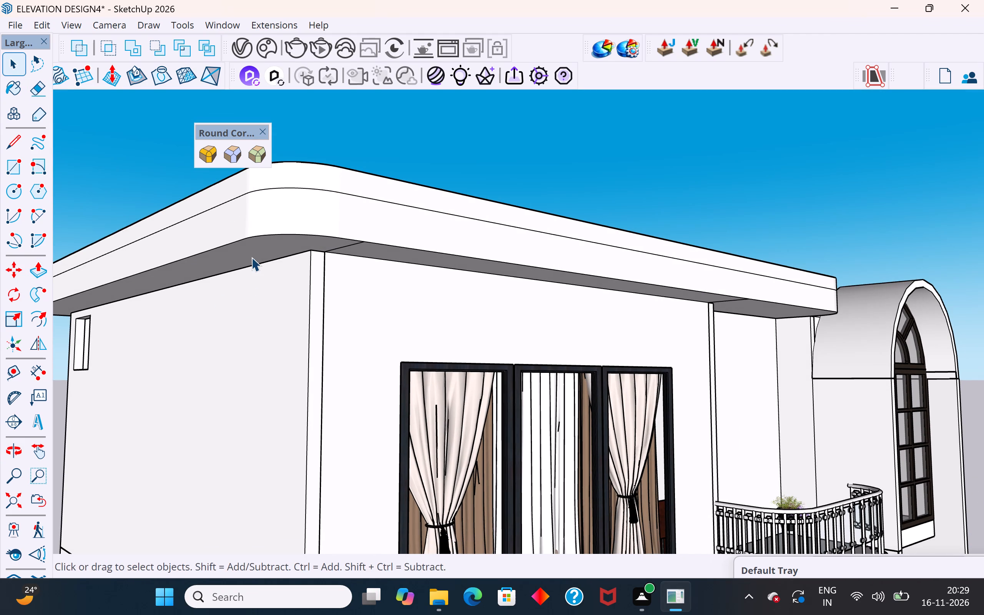
left_click(251, 257)
scroll(356, 237, "up", 3)
middle_click_drag(362, 231, 352, 171)
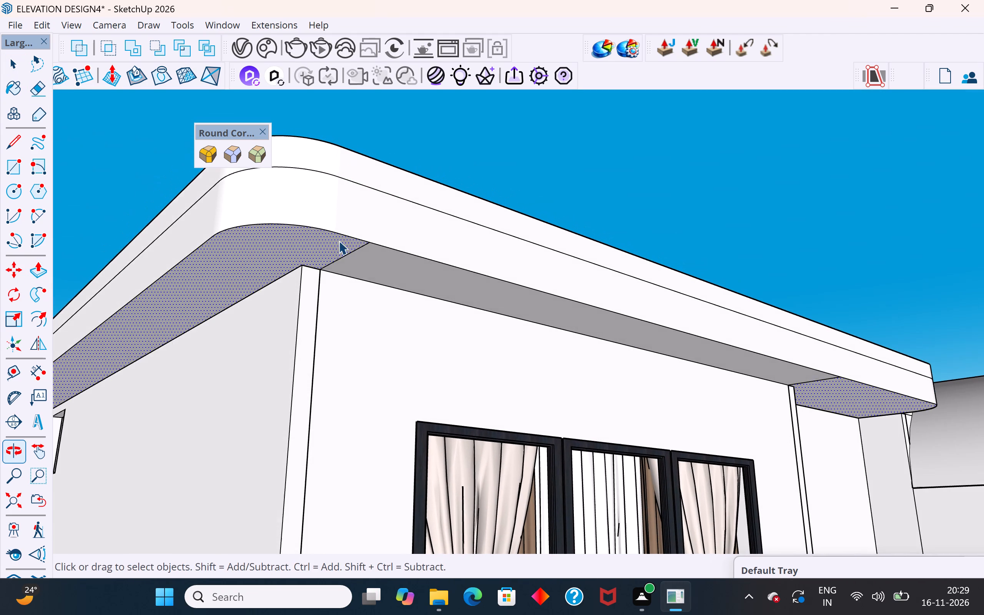
left_click(347, 254)
key("Delete")
Delete the stray edge crossing the roof slab's underside between the curtained window wall and the balcony recess.
scroll(558, 208, "down", 5)
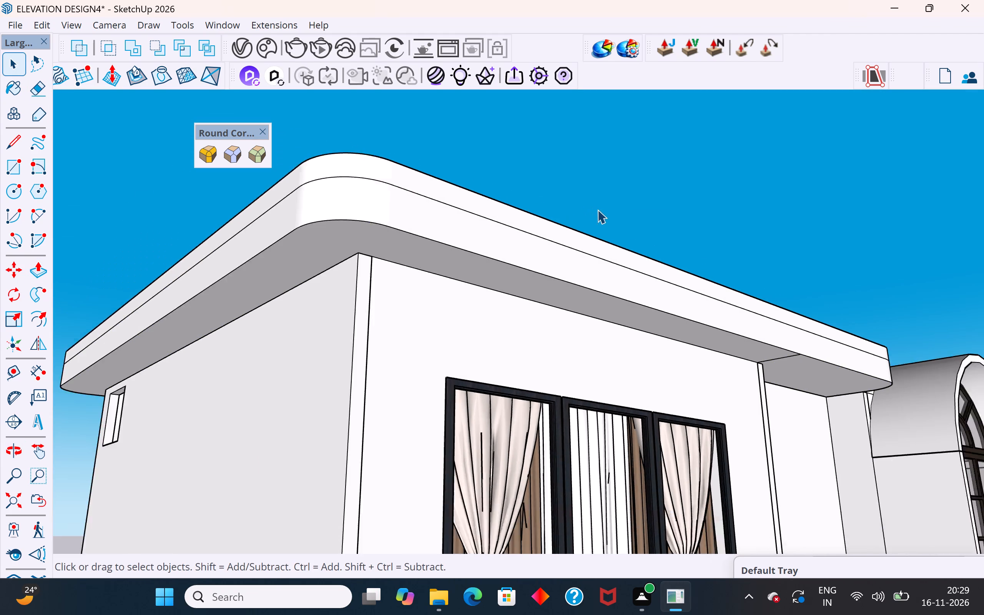
middle_click_drag(704, 294, 358, 209)
scroll(392, 195, "up", 3)
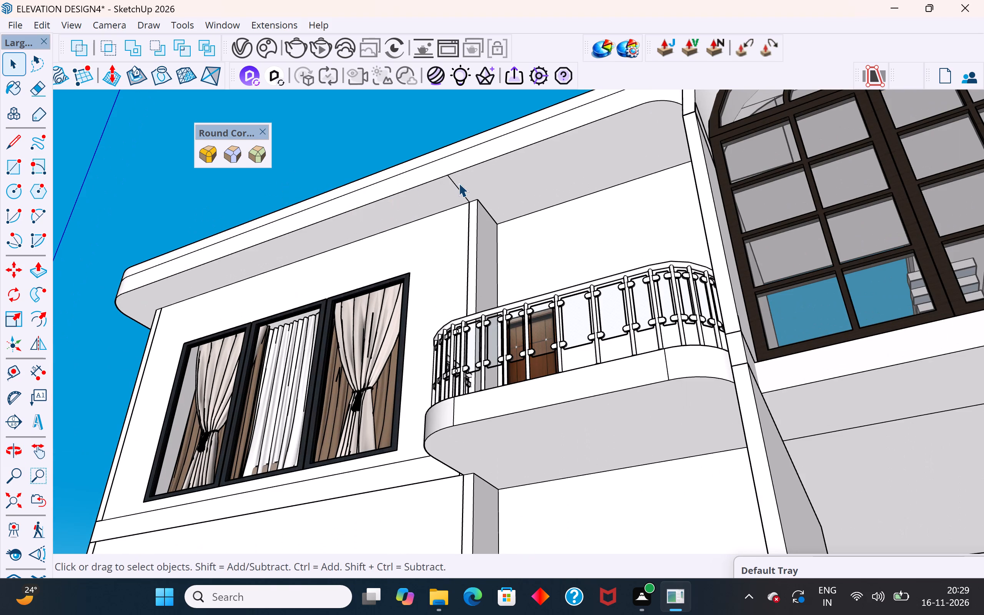
left_click(454, 185)
key("Delete")
Delete the two stray edges on the roof slab's underside at the rounded rear corner of the garage end.
scroll(454, 185, "down", 10)
middle_click_drag(274, 315, 679, 338)
middle_click_drag(419, 286, 680, 302)
scroll(681, 309, "up", 1)
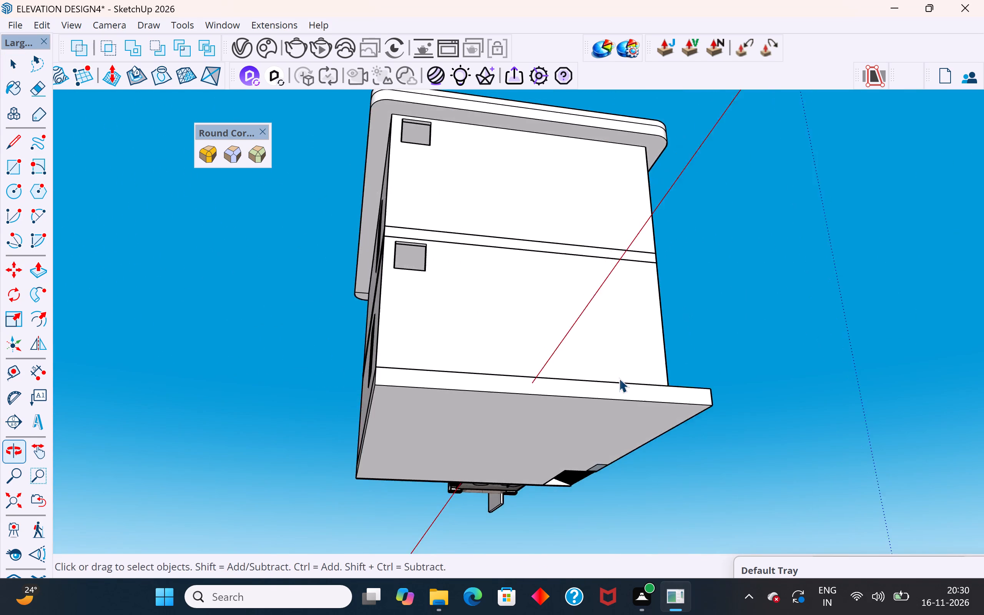
scroll(596, 405, "down", 6)
middle_click_drag(421, 249, 577, 240)
scroll(389, 289, "up", 8)
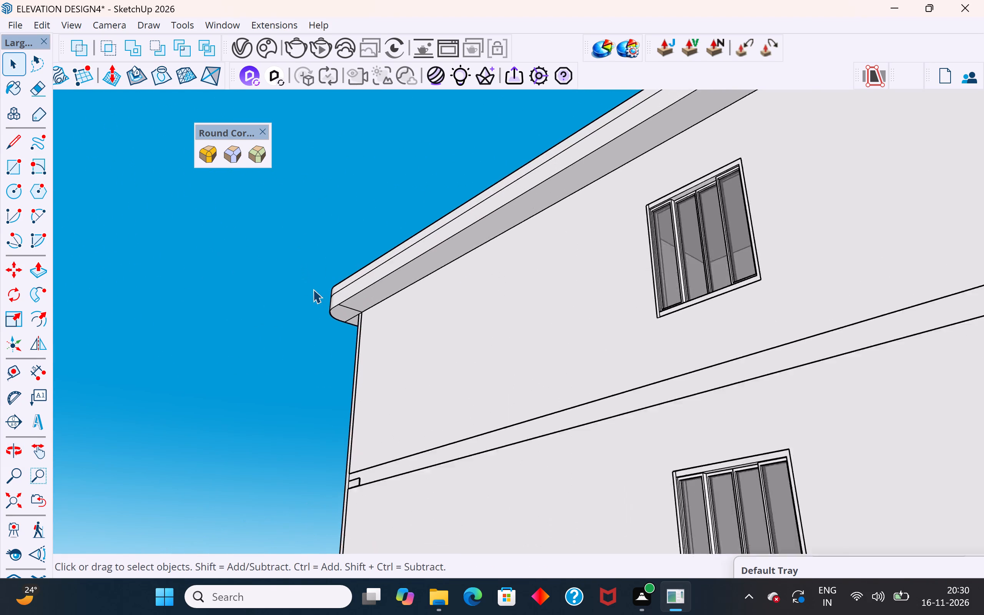
scroll(313, 289, "up", 5)
left_click(394, 336)
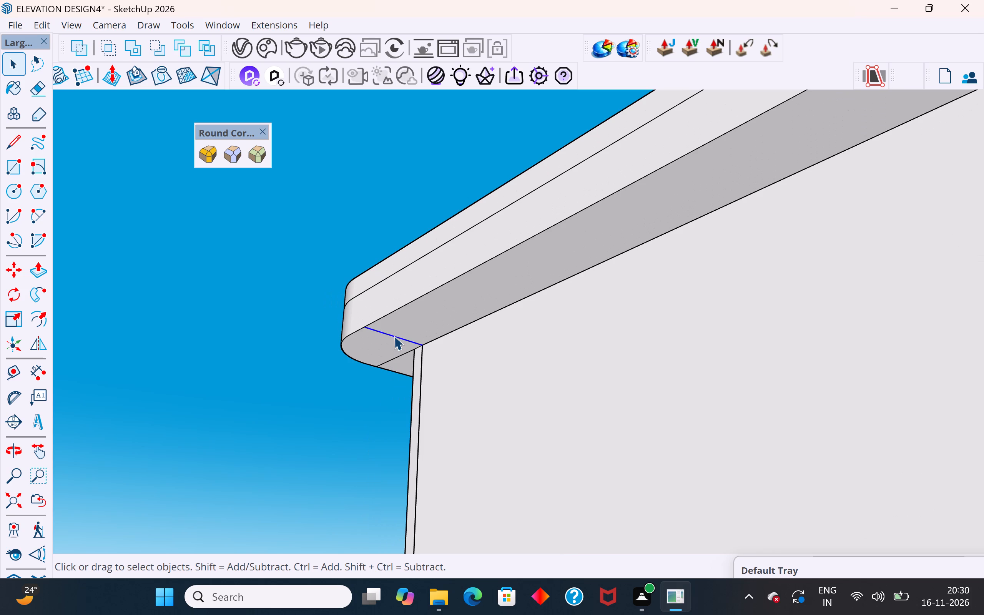
key("Delete")
left_click(395, 357)
key("Delete")
Examine the roof slab's sides and underside around the garage-end corner beside the arched window for leftover edges.
scroll(468, 231, "down", 5)
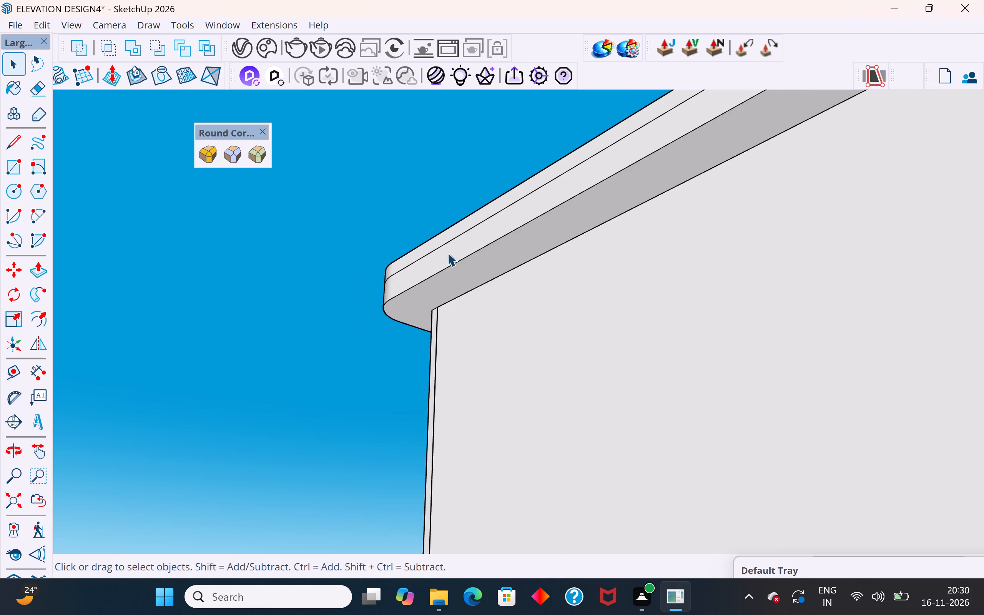
scroll(447, 253, "down", 6)
middle_click_drag(361, 298, 751, 458)
middle_click_drag(437, 390, 701, 377)
middle_click_drag(281, 414, 593, 503)
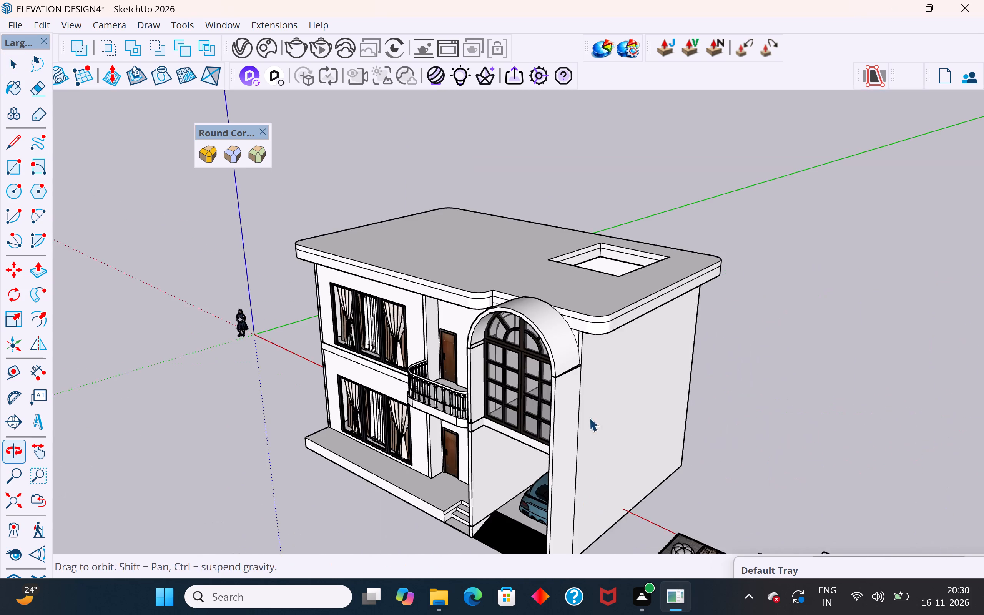
middle_click_drag(582, 357, 572, 160)
scroll(572, 160, "down", 1)
scroll(556, 197, "up", 3)
scroll(608, 213, "up", 4)
left_click(608, 213)
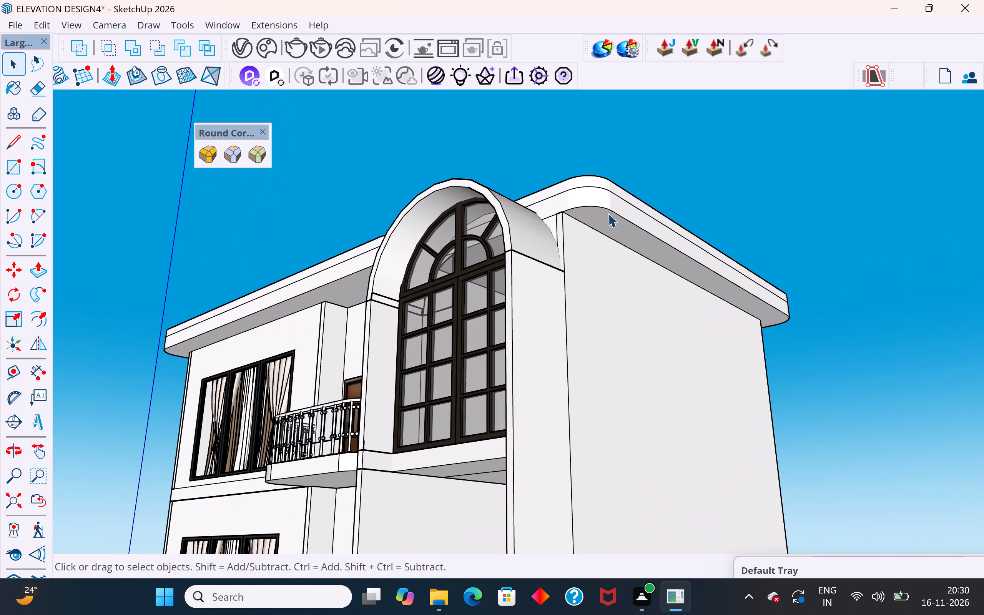
middle_click_drag(592, 216, 623, 263)
scroll(622, 250, "up", 3)
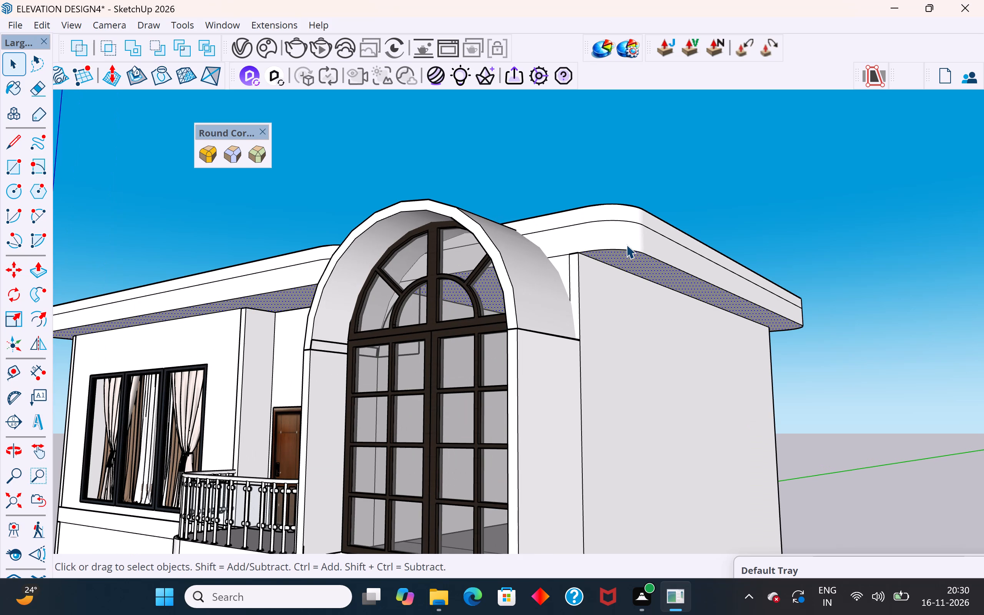
middle_click_drag(523, 327, 519, 363)
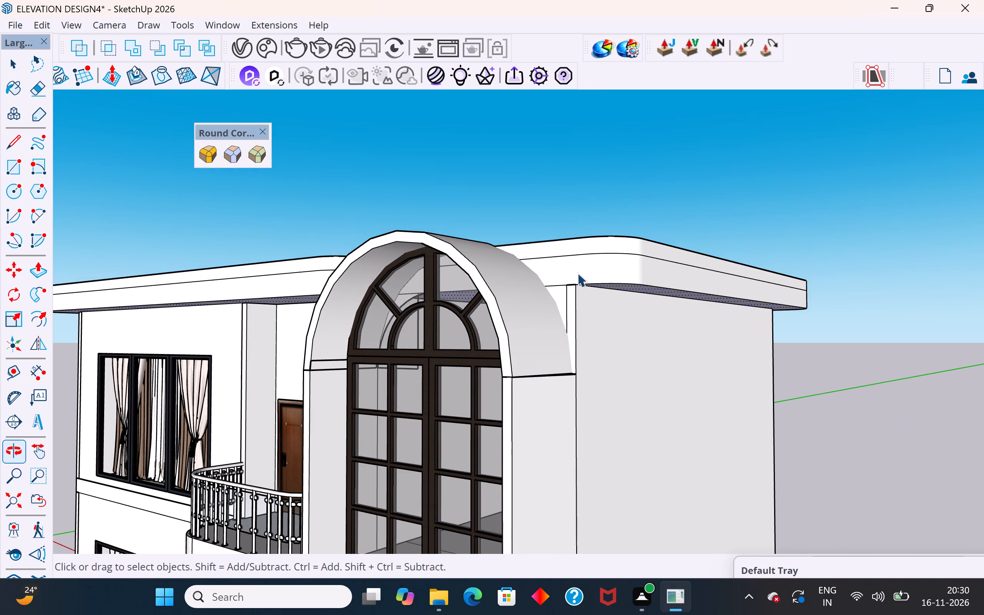
middle_click_drag(578, 268, 553, 233)
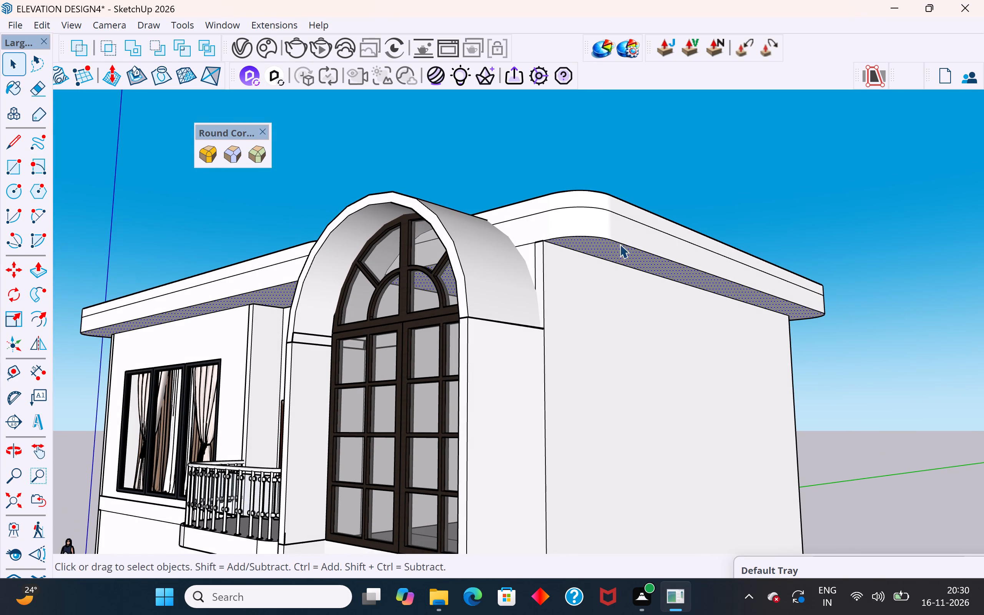
left_click(697, 165)
middle_click_drag(623, 238, 567, 317)
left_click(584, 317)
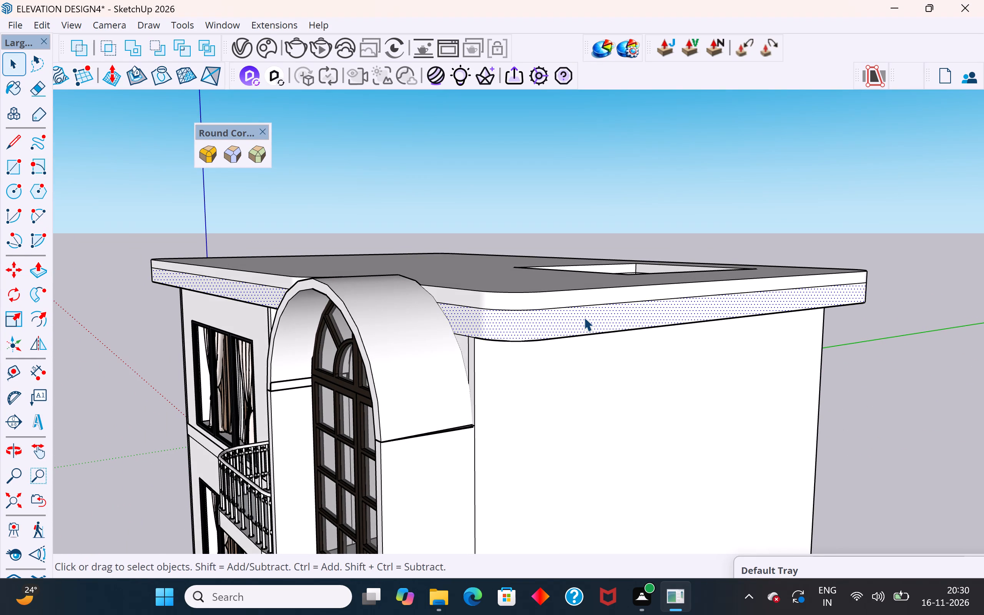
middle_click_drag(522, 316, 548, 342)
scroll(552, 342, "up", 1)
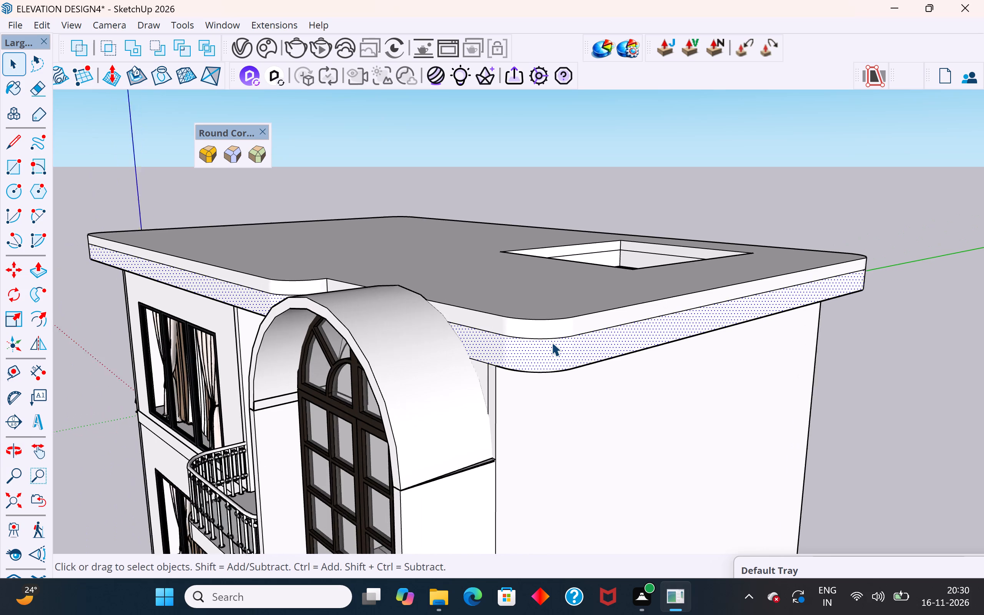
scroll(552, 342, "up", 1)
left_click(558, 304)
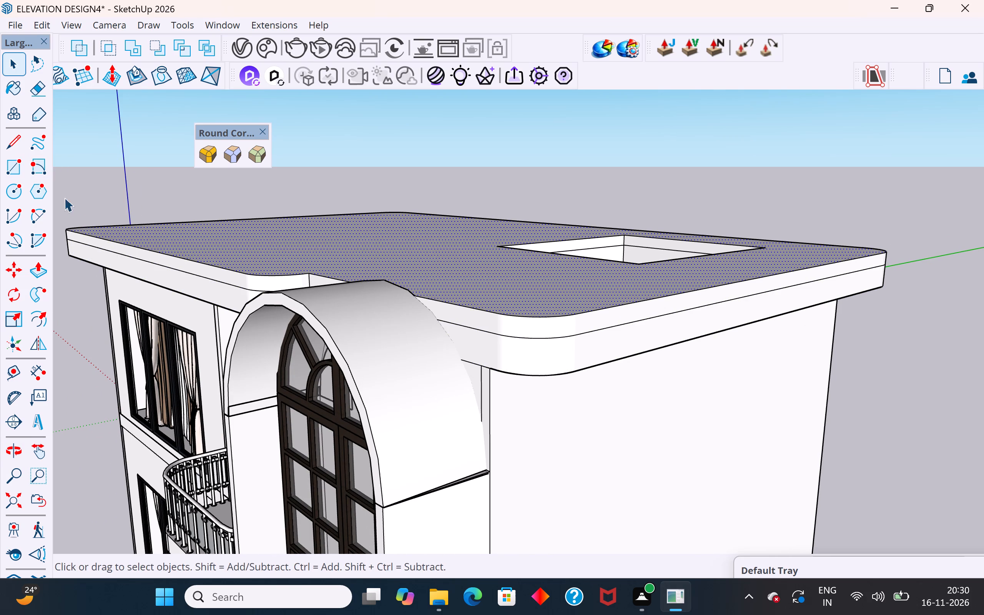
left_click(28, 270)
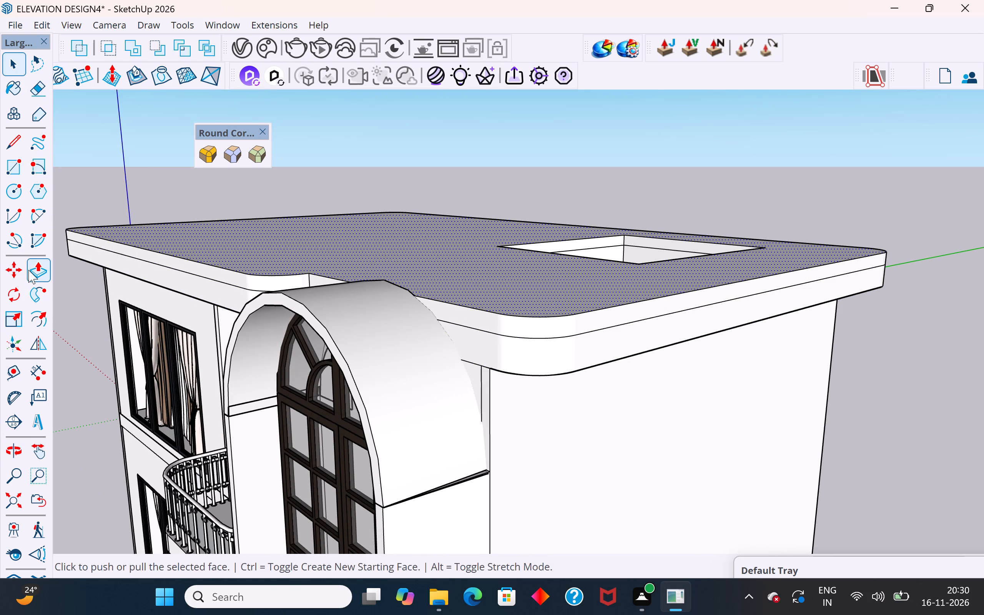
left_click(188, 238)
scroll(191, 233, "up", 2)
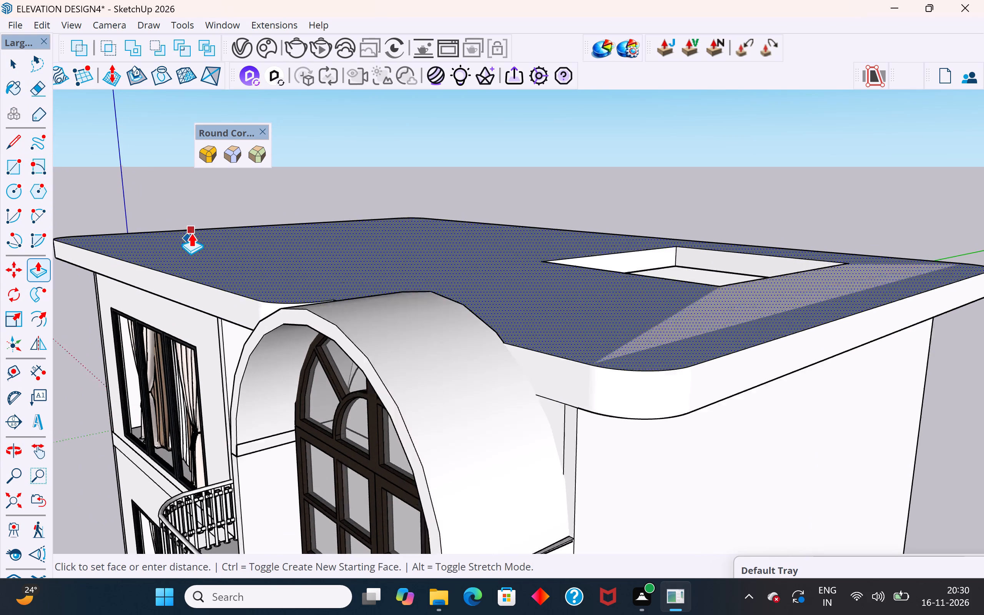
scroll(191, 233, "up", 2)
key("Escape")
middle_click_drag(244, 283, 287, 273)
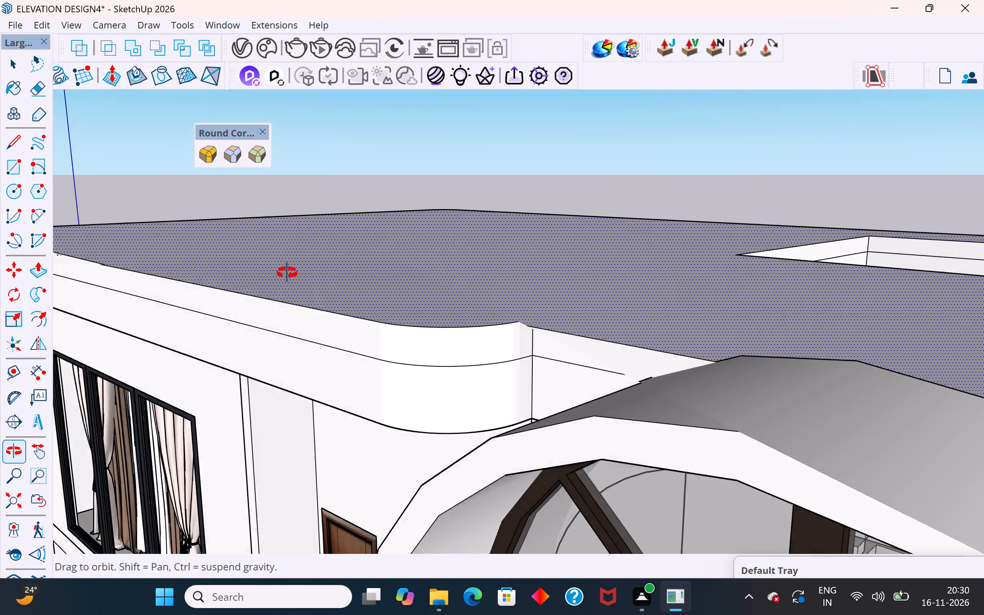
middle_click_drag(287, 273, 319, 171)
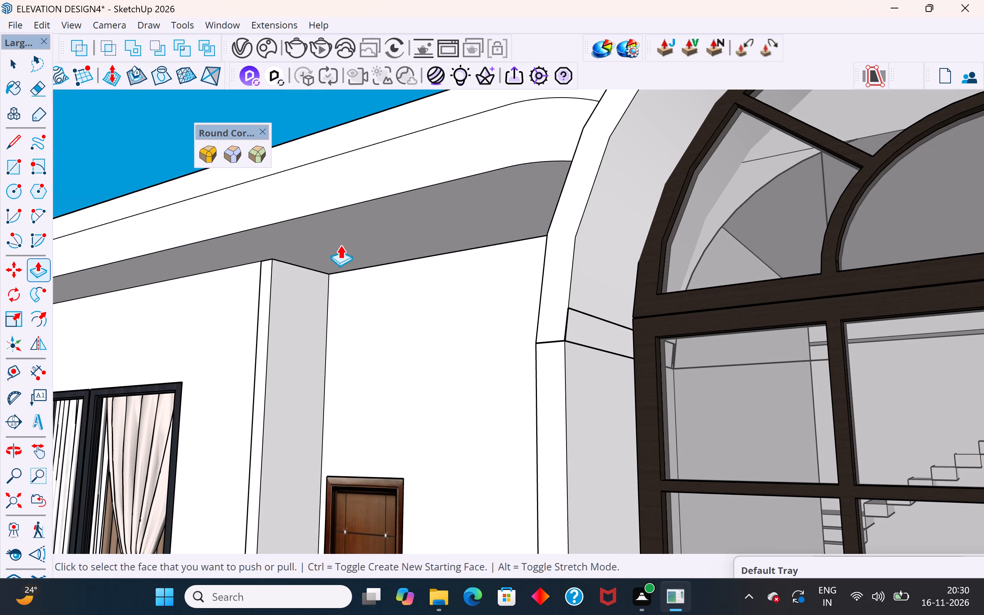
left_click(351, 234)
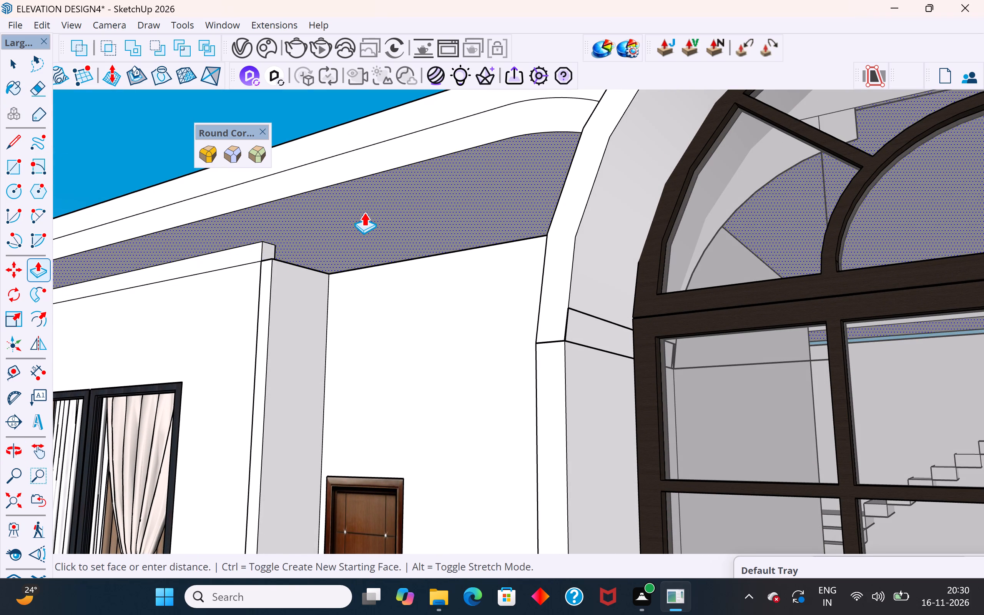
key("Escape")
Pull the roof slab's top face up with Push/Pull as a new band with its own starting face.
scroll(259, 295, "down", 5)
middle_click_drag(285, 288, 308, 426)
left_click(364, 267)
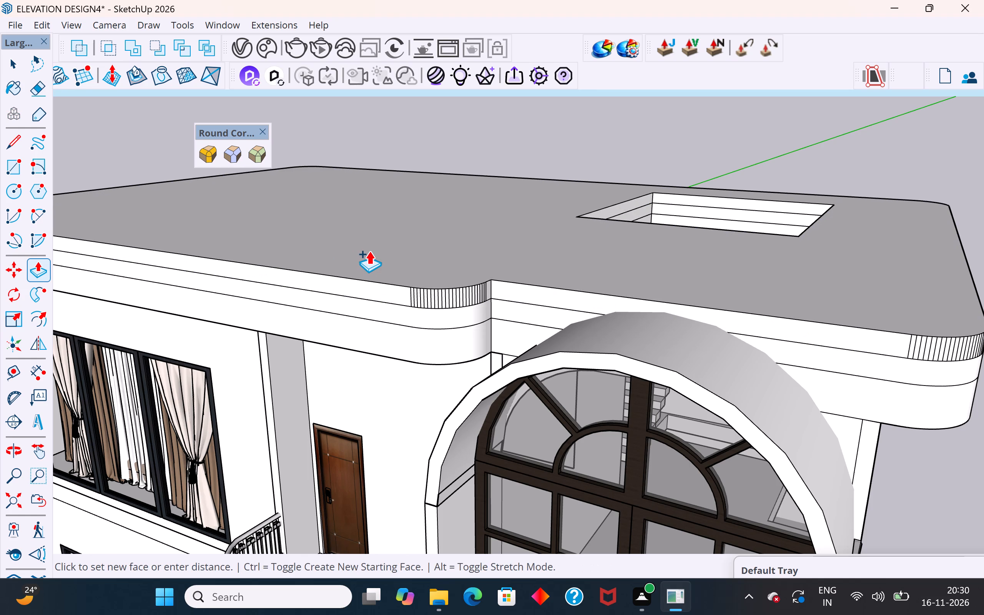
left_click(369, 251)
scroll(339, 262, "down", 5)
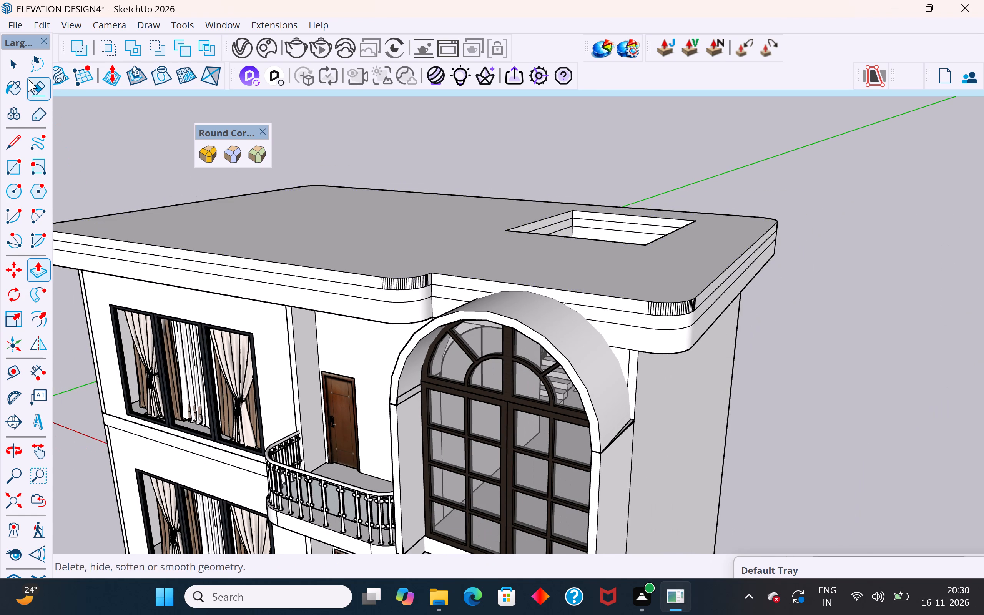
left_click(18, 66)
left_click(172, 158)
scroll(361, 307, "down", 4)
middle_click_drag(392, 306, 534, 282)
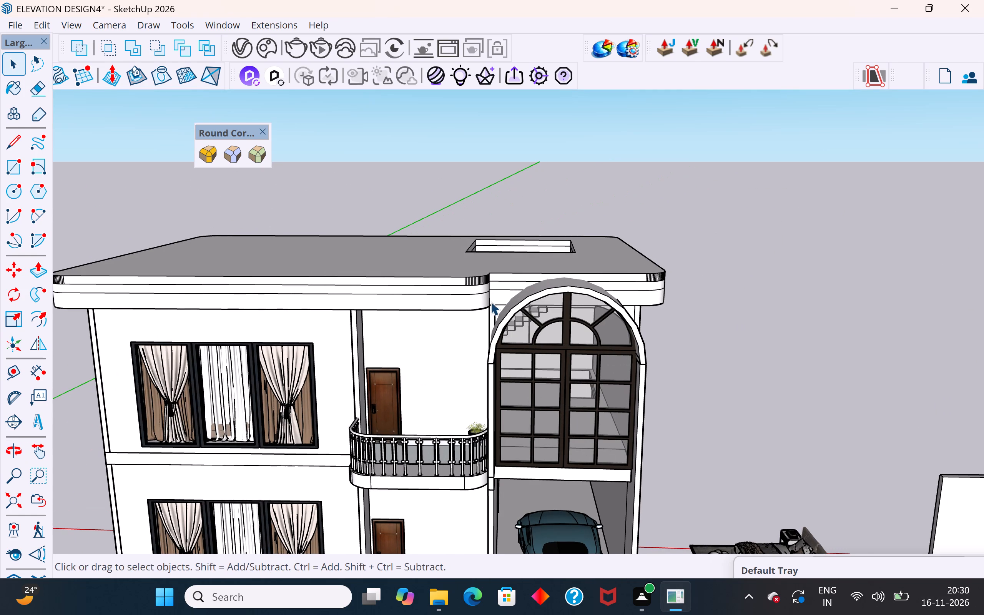
Undo the new top band and the earlier edits back through the roof slab's side banding.
key("ctrl+z")
key("ctrl+z")
key("ctrl+z")
key("ctrl+z")
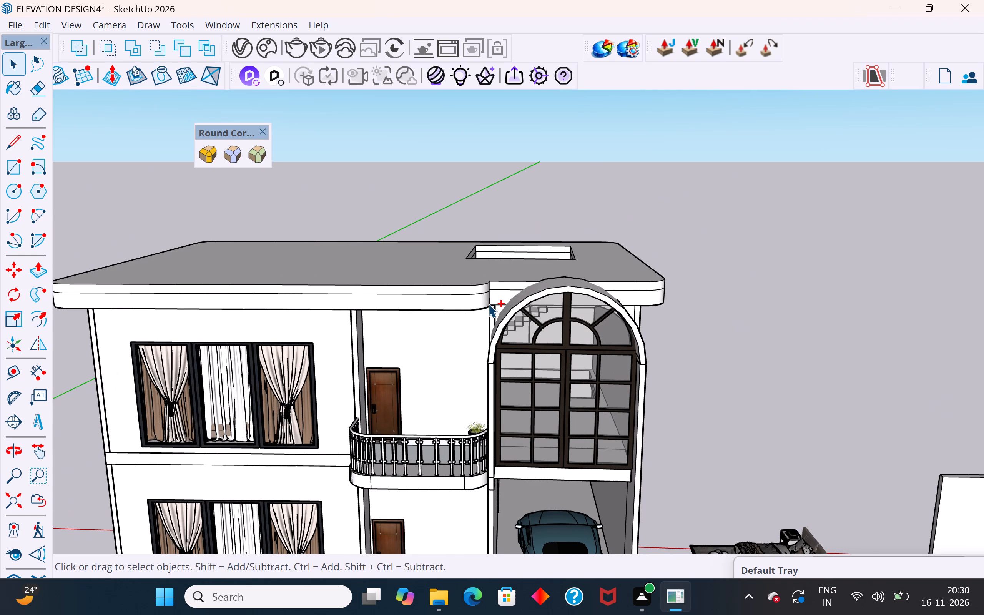
key("Escape")
key("ctrl+z")
key("ctrl+z")
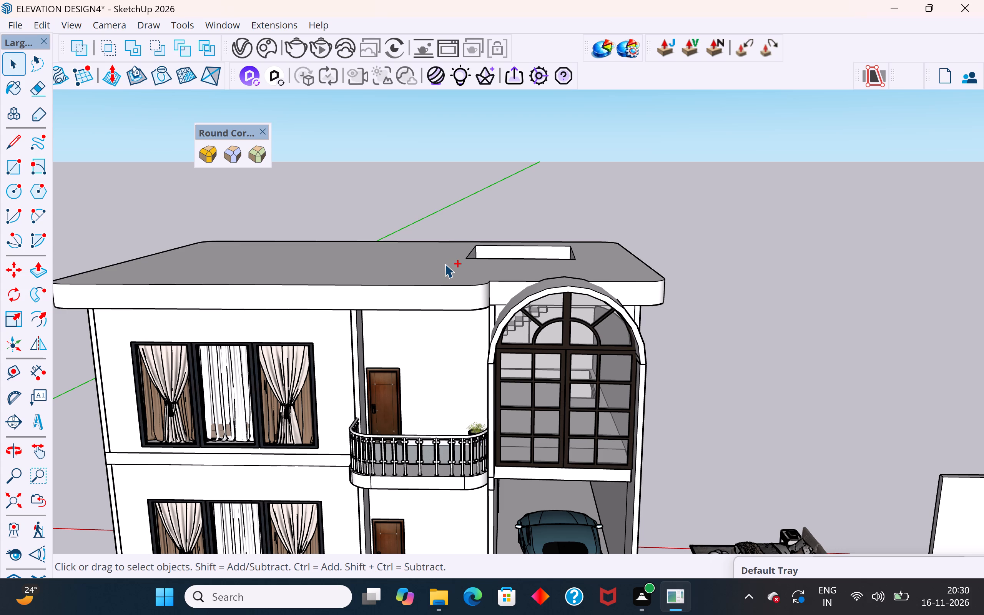
key("ctrl+z")
Push the roof slab's top face down with Push/Pull to make the slab about 7 inches thick.
scroll(366, 194, "down", 6)
middle_click_drag(375, 208, 404, 223)
scroll(645, 175, "down", 2)
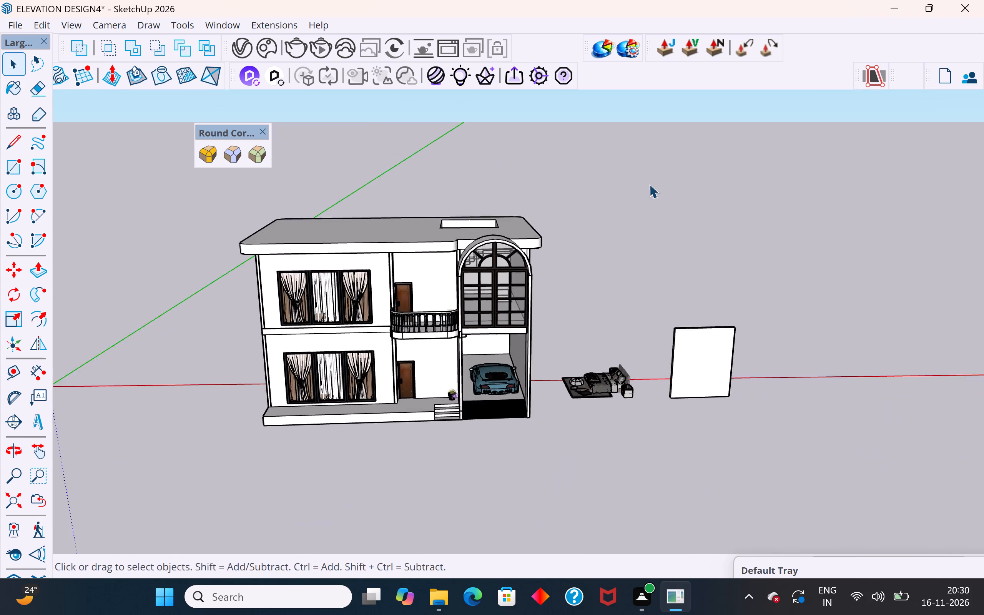
scroll(649, 184, "down", 3)
middle_click_drag(447, 234, 416, 193)
scroll(399, 176, "up", 7)
scroll(423, 236, "up", 2)
middle_click_drag(419, 250, 410, 287)
left_click(443, 273)
left_click(36, 269)
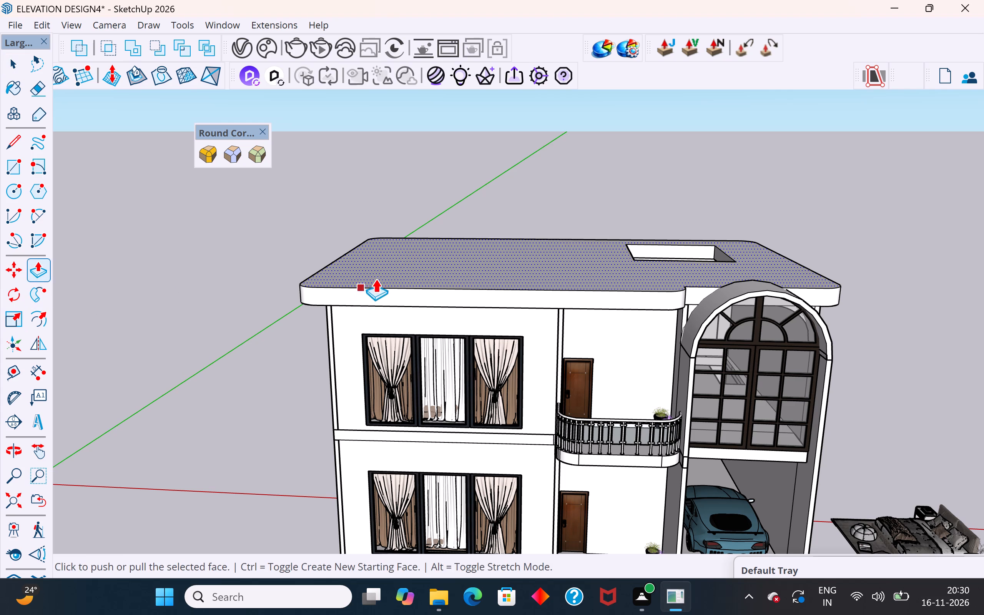
left_click(398, 265)
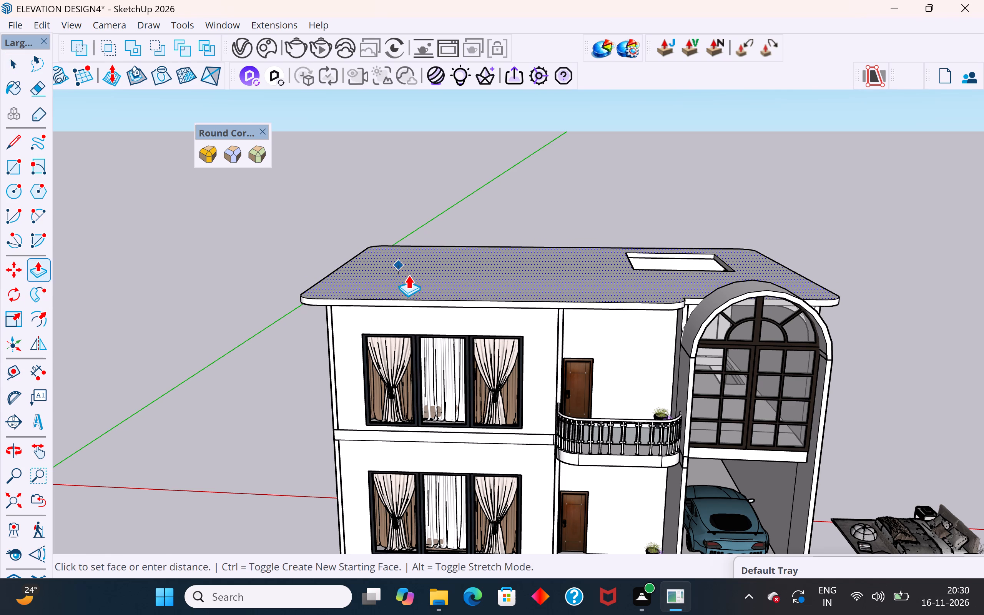
left_click(411, 274)
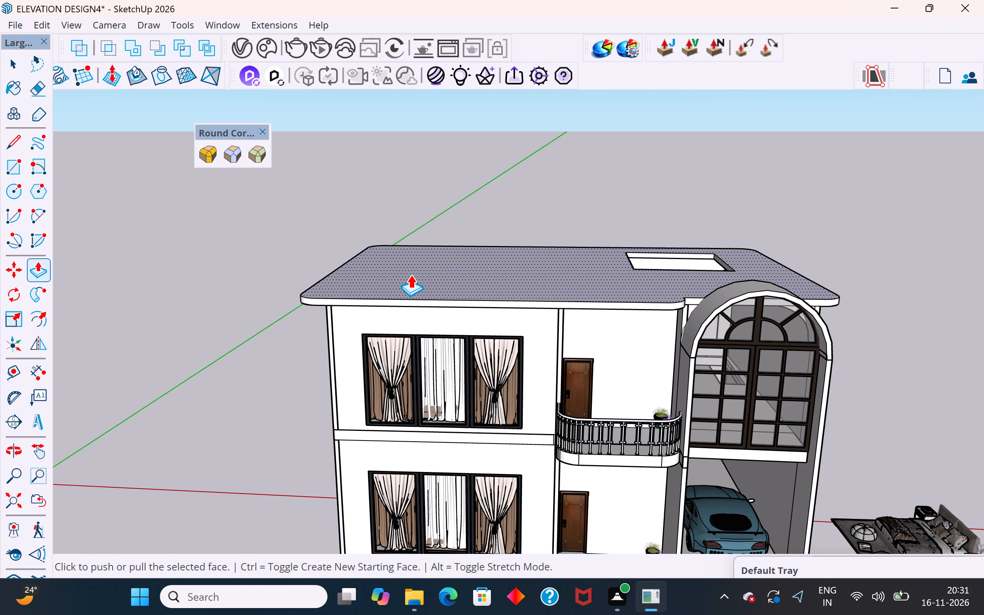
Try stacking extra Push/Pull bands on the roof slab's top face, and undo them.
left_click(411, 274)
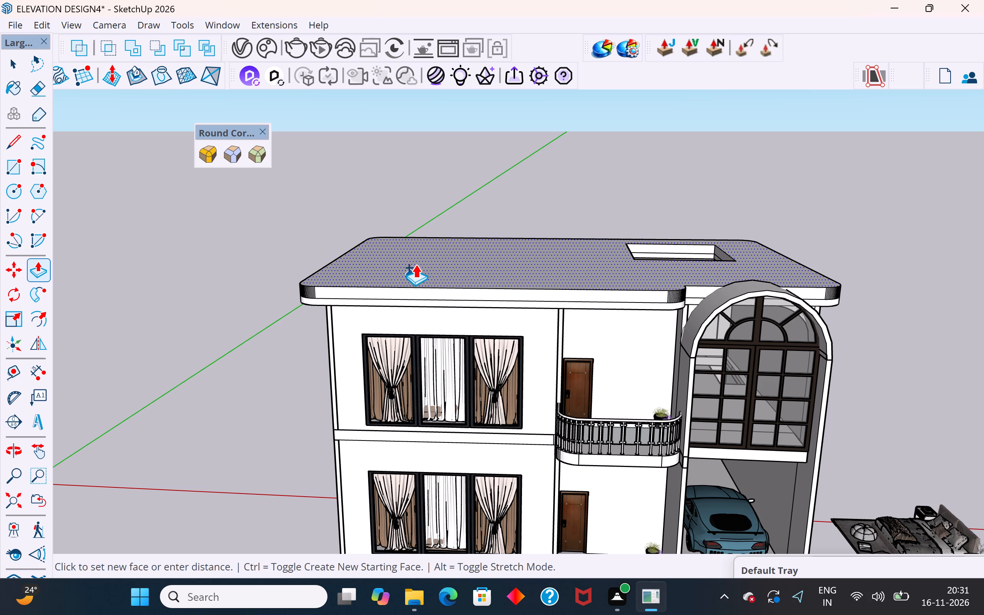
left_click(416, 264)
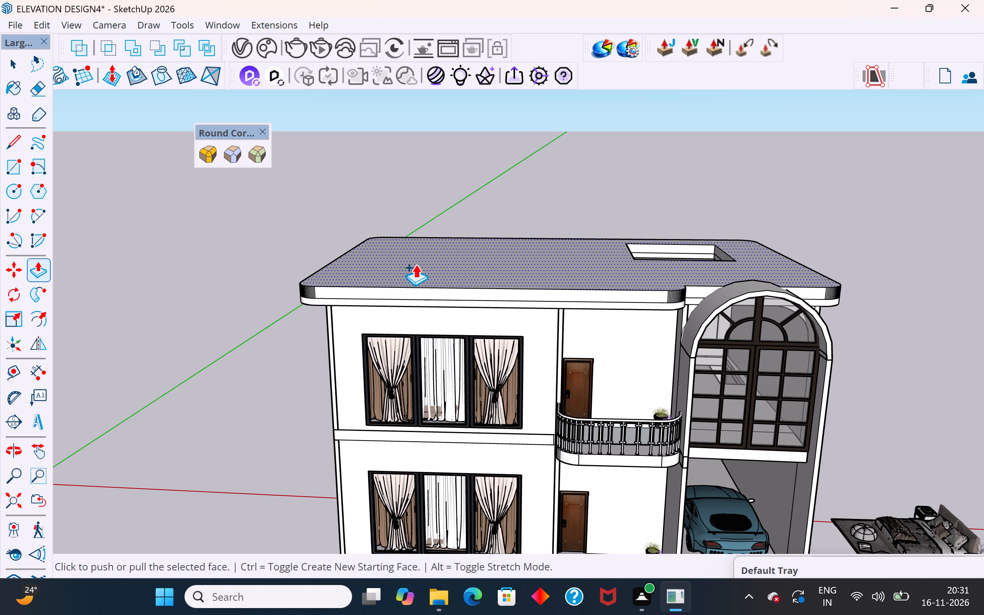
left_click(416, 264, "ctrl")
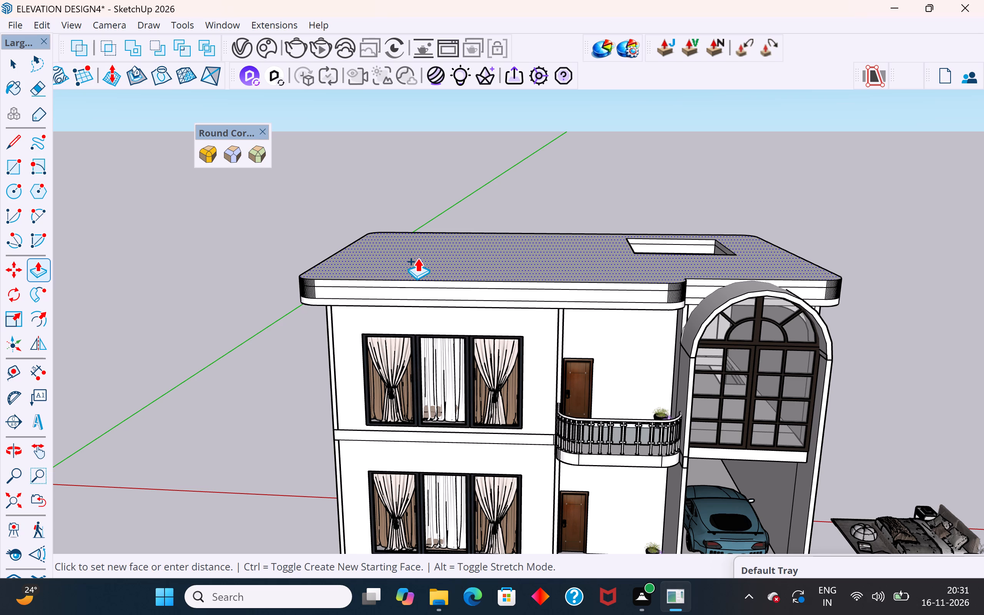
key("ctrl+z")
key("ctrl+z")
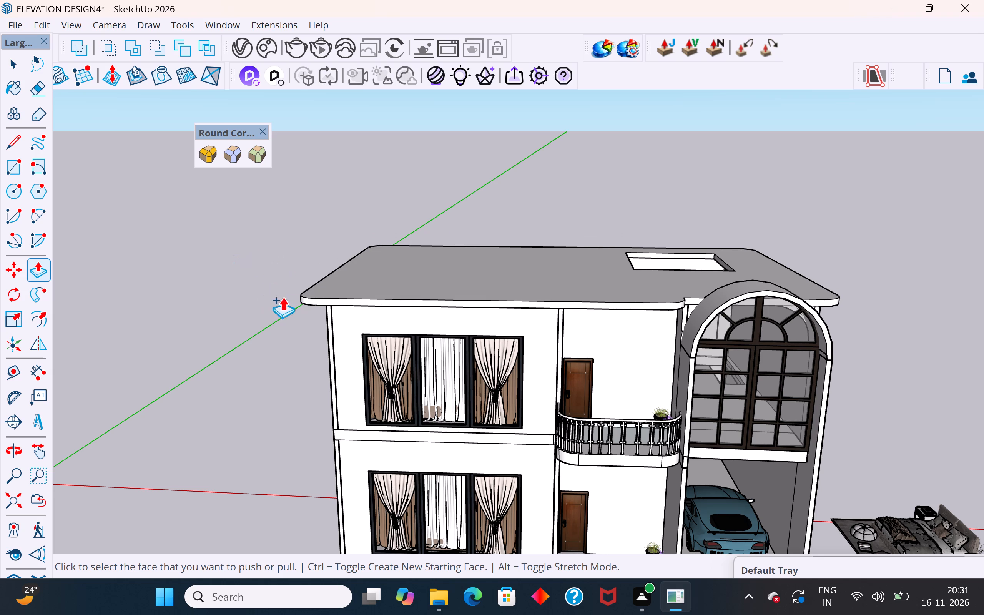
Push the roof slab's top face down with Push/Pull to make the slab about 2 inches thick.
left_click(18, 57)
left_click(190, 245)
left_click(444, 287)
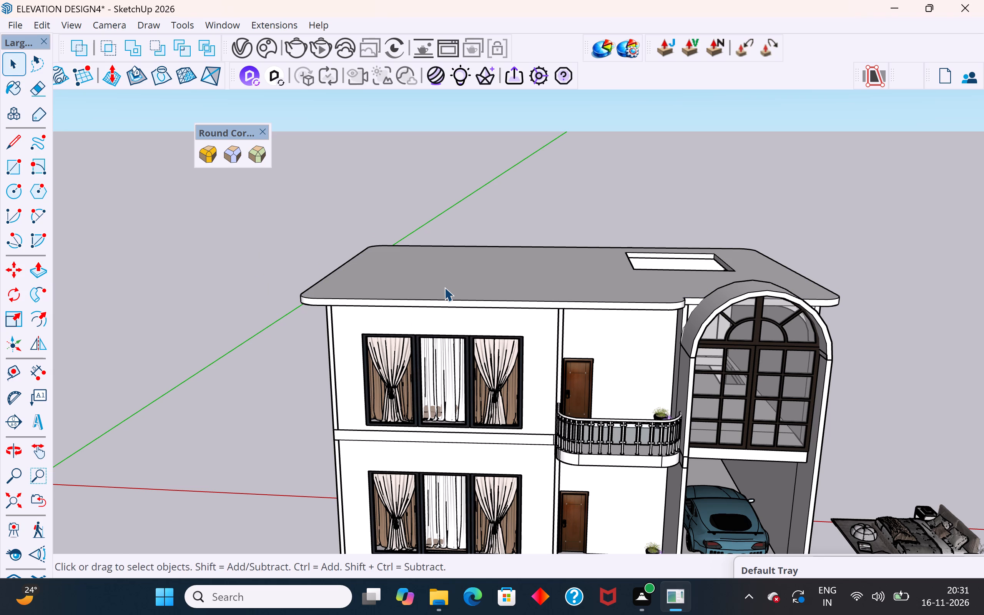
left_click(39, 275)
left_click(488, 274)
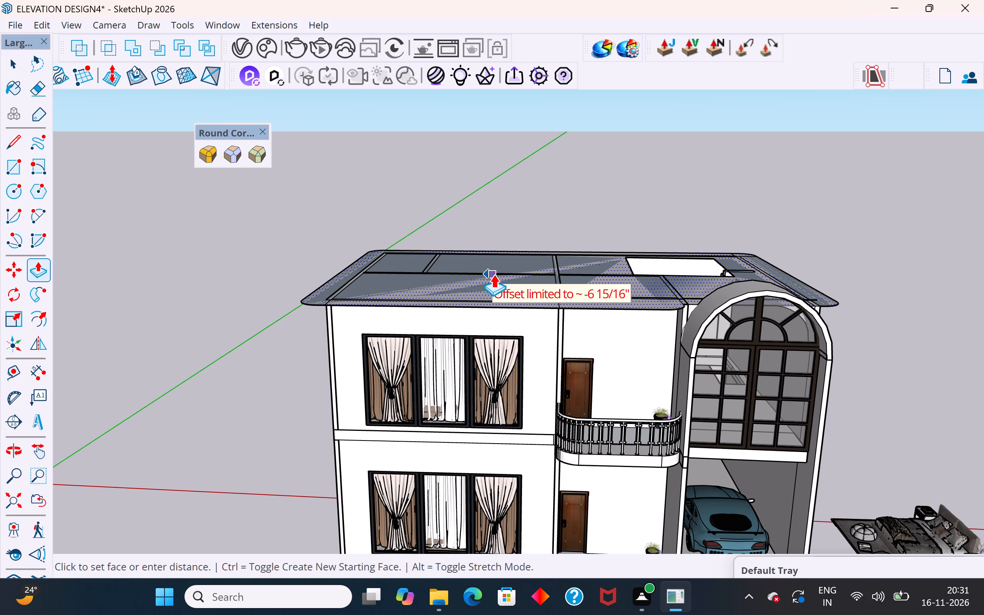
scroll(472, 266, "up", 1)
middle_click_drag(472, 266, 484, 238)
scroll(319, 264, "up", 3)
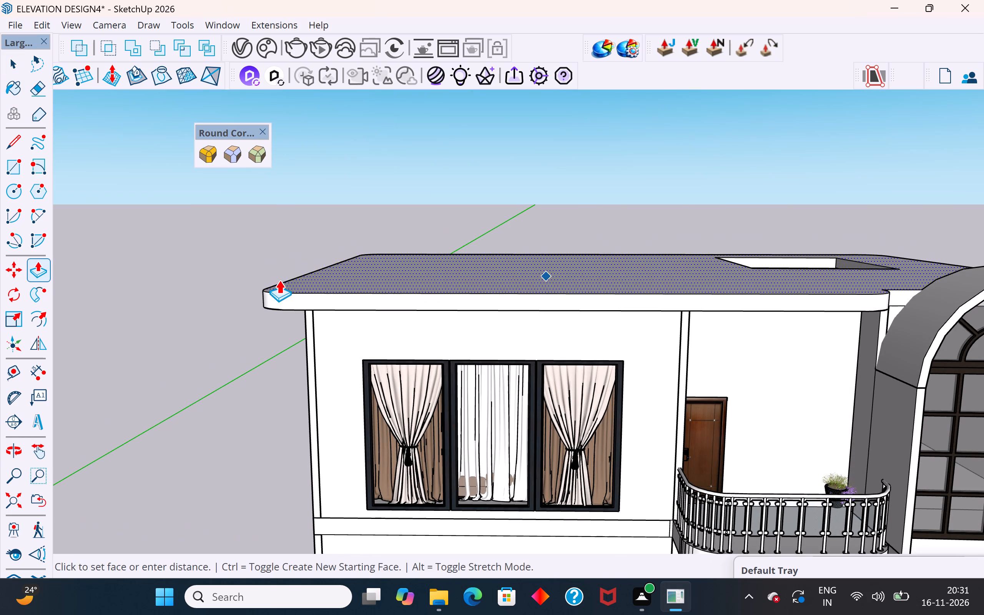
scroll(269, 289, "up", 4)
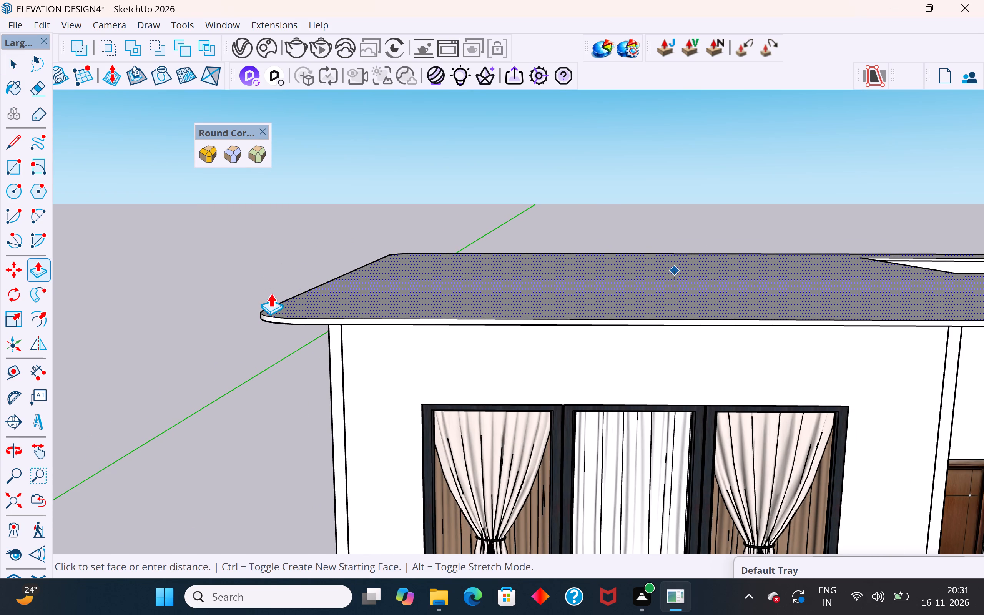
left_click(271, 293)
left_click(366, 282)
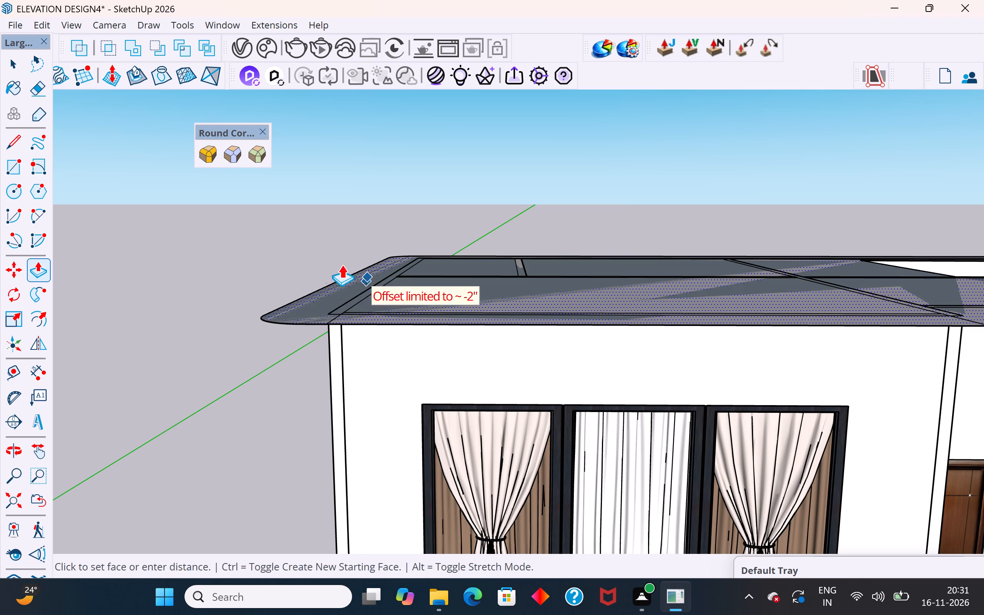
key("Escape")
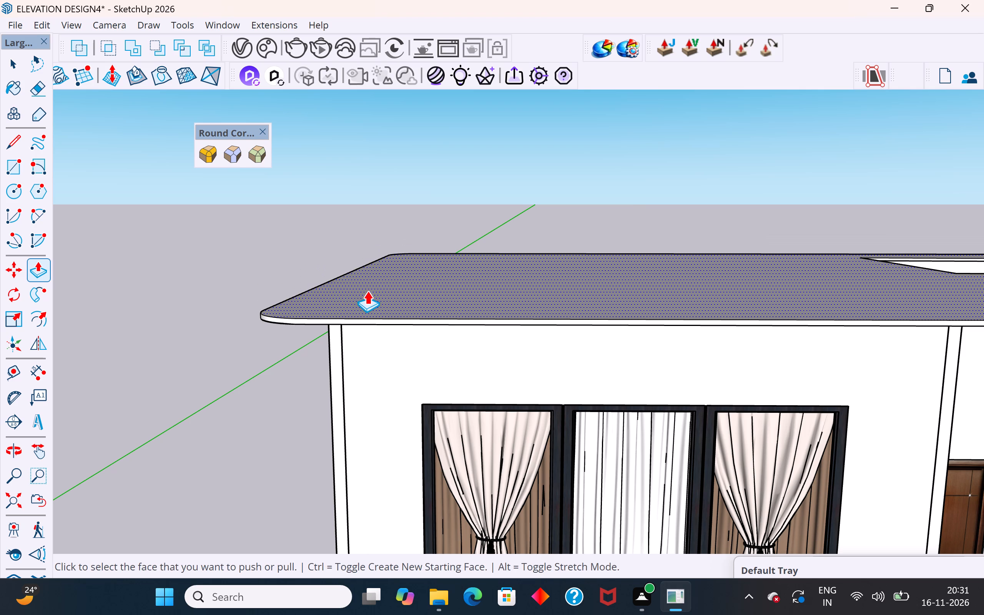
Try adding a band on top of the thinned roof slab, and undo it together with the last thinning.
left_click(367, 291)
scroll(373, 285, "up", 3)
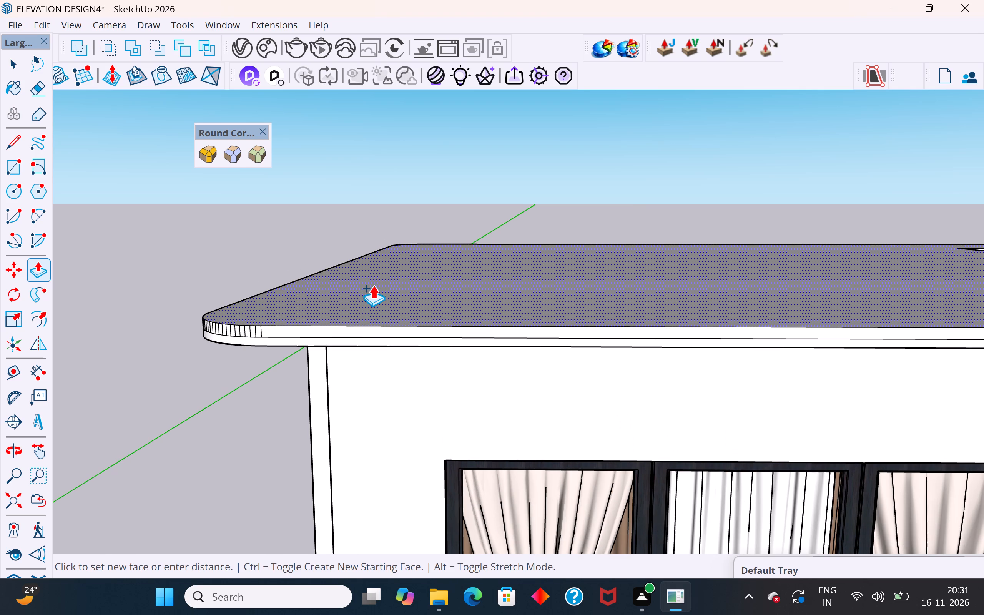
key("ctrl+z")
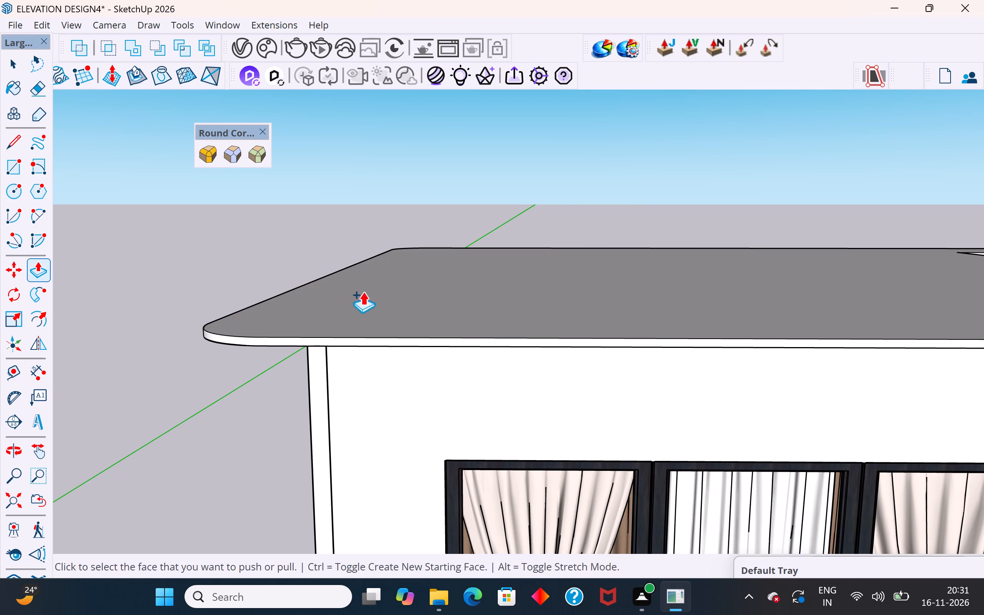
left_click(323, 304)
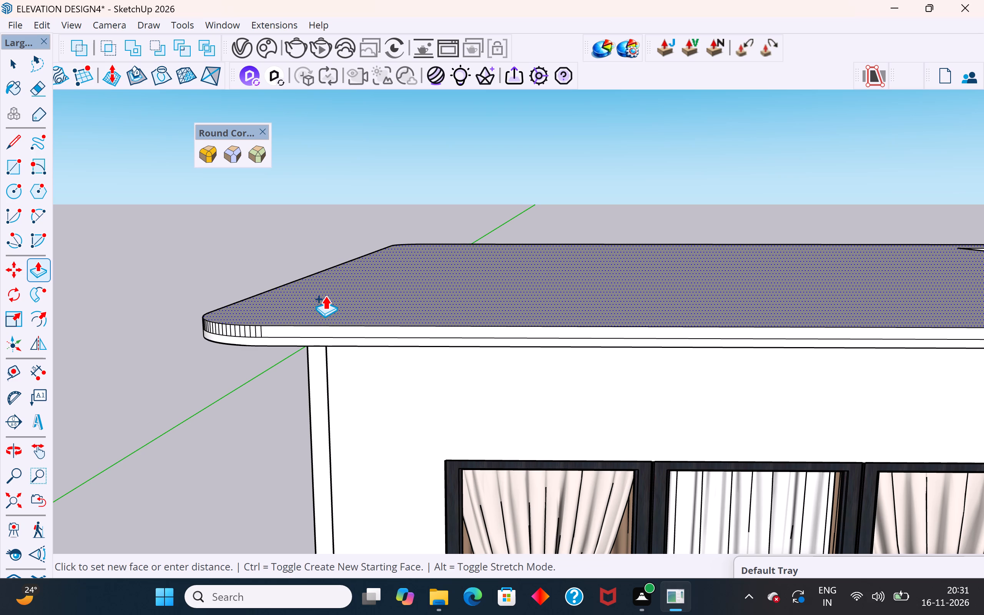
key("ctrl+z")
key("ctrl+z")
Pull the roof slab's top face up with Push/Pull as a thin new band with its own starting face.
left_click(342, 294)
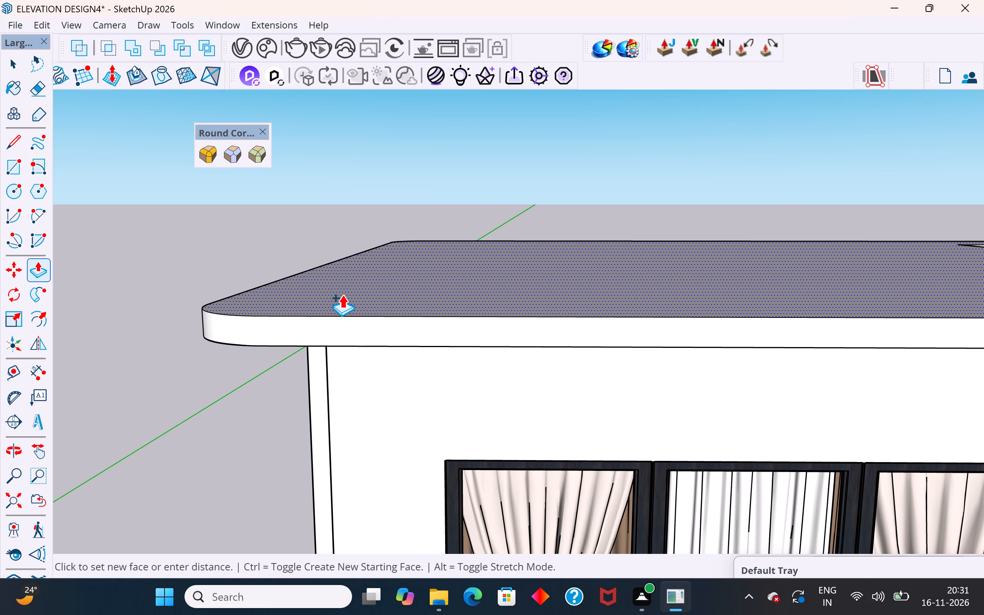
left_click(453, 288)
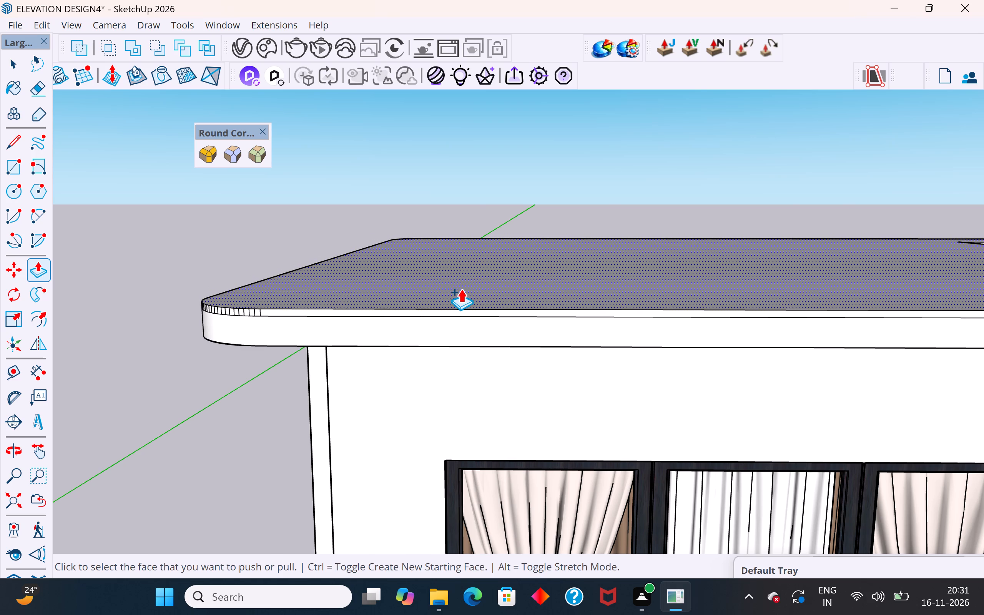
Pull the roof slab's top face up again with Push/Pull as a second, thicker band above the thin one.
left_click(461, 289)
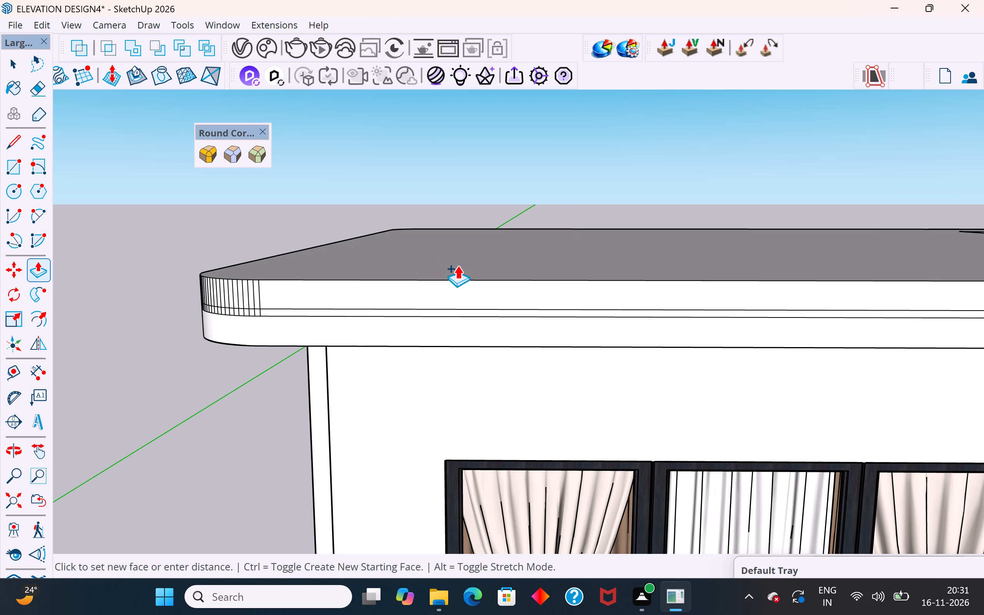
left_click(457, 265)
left_click(16, 69)
left_click(99, 165)
scroll(210, 324, "down", 4)
middle_click_drag(200, 379, 339, 388)
left_click(155, 422)
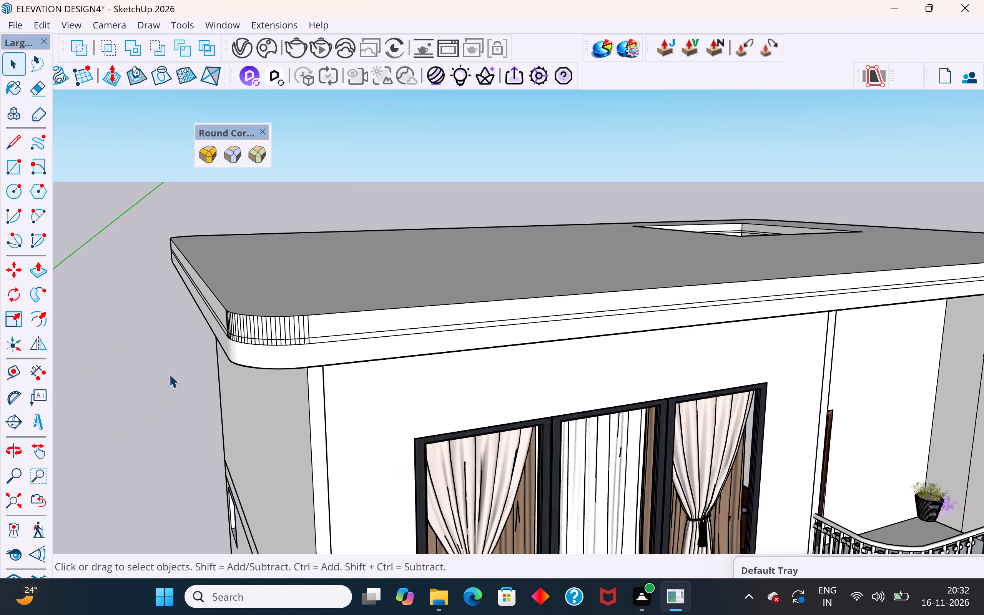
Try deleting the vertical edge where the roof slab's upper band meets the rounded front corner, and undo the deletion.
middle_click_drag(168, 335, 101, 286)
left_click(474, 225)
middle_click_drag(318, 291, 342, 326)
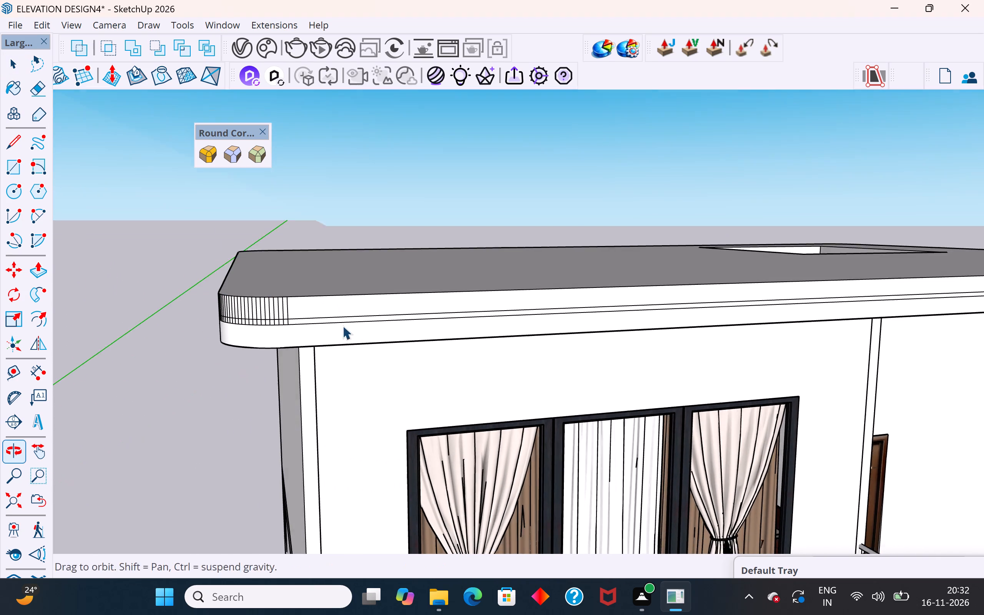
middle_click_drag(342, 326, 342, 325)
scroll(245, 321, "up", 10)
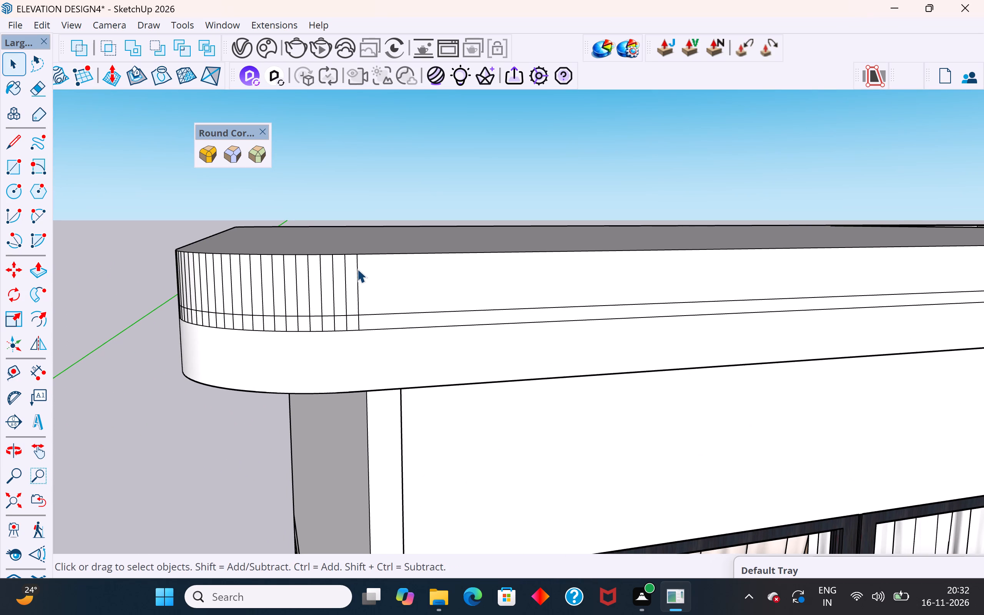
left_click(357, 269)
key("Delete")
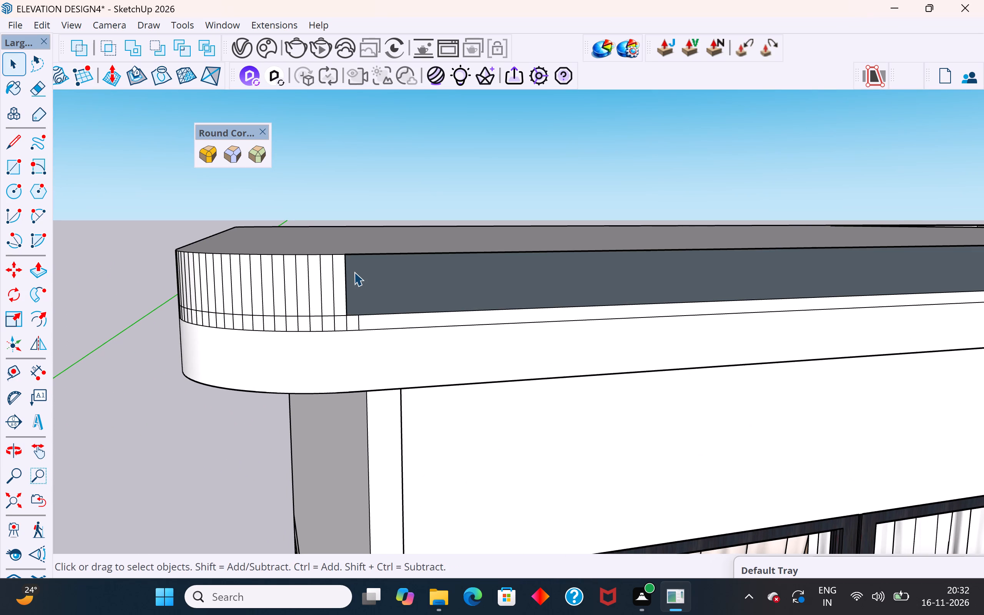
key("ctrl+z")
Examine the roof slab's stacked bands and rounded corners along the front, side and rear edges of the house.
left_click(409, 319)
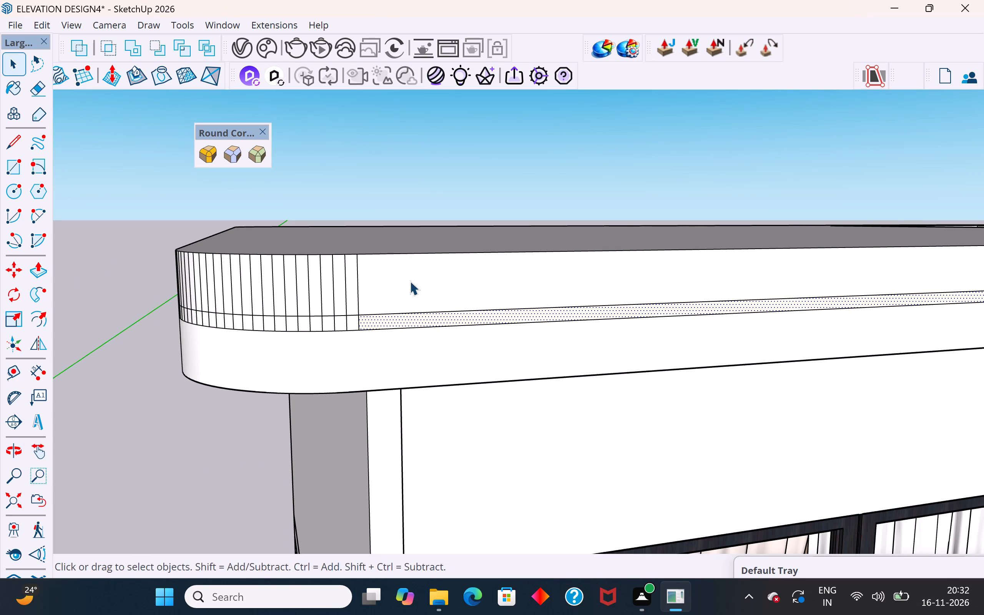
scroll(415, 229, "down", 12)
middle_click_drag(415, 229, 126, 329)
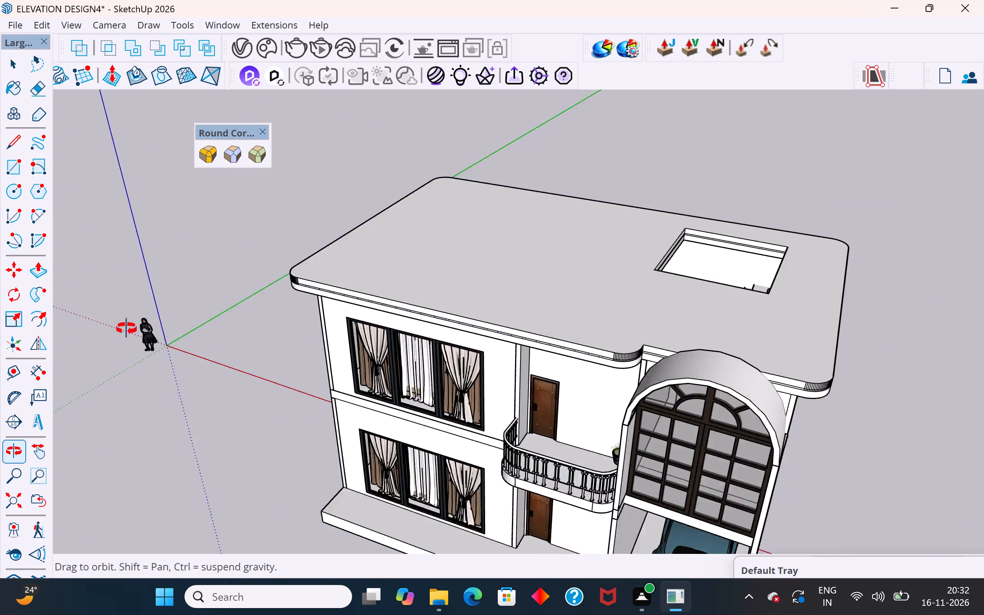
middle_click_drag(126, 329, 116, 325)
scroll(543, 358, "up", 2)
scroll(376, 200, "down", 4)
scroll(678, 292, "up", 3)
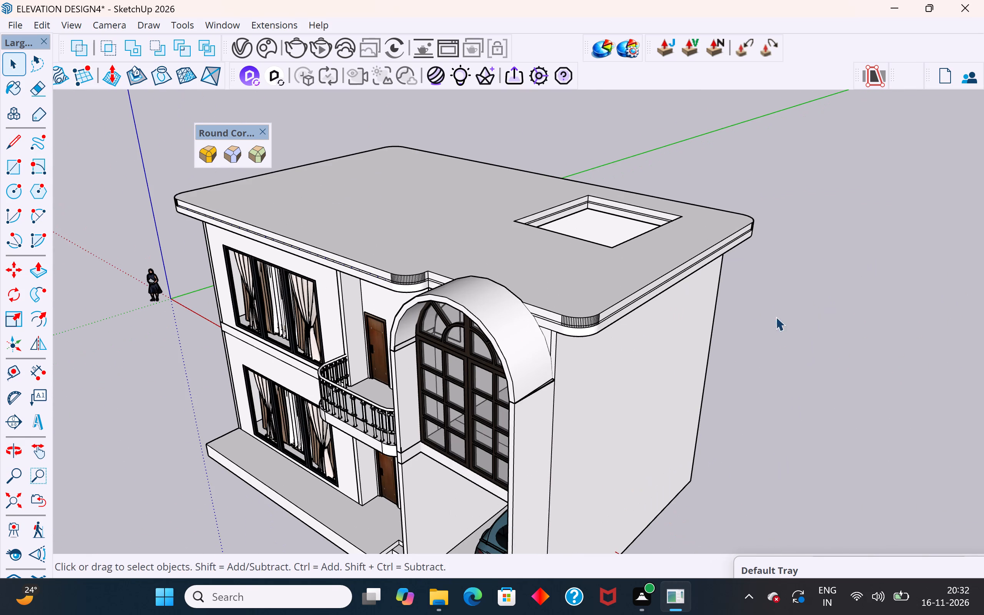
left_click(805, 299)
scroll(509, 327, "down", 5)
middle_click_drag(421, 406, 617, 413)
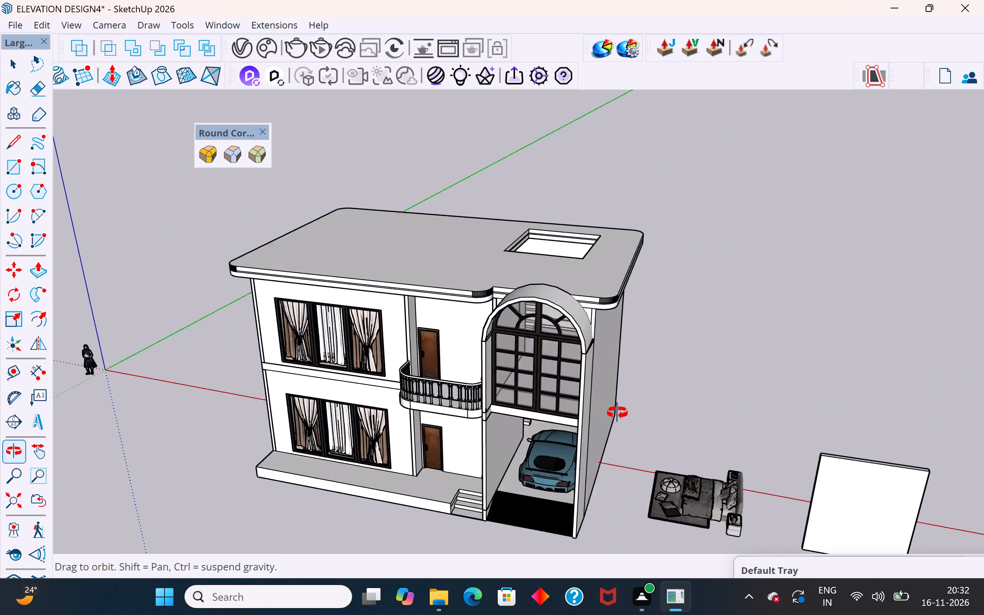
middle_click_drag(617, 413, 804, 242)
middle_click_drag(464, 258, 594, 403)
left_click(197, 272)
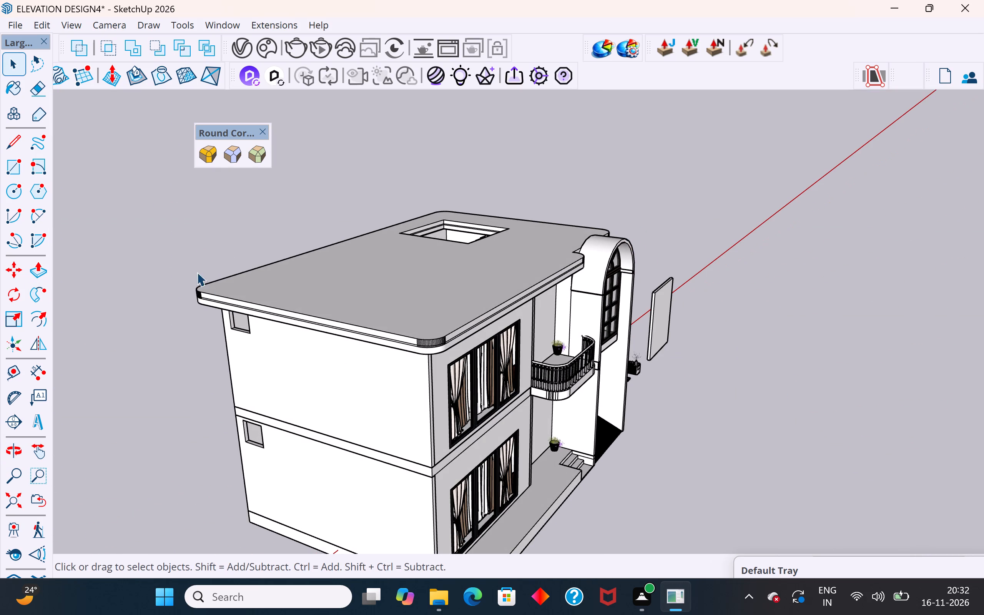
scroll(178, 334, "up", 12)
middle_click_drag(187, 293, 639, 291)
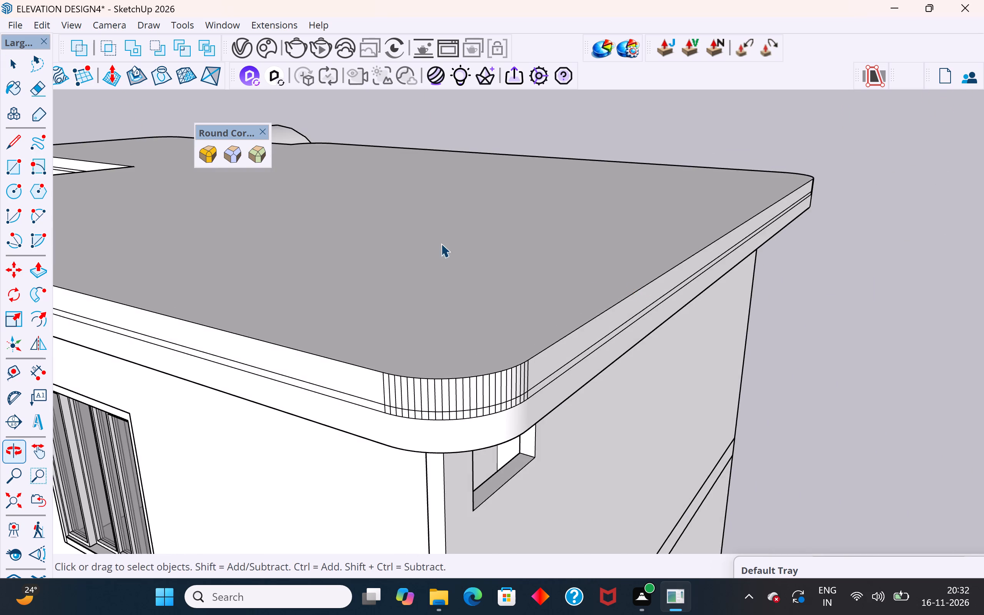
scroll(447, 238, "down", 5)
middle_click_drag(174, 314, 643, 283)
scroll(174, 314, "down", 1)
scroll(454, 251, "down", 5)
middle_click_drag(437, 259, 731, 262)
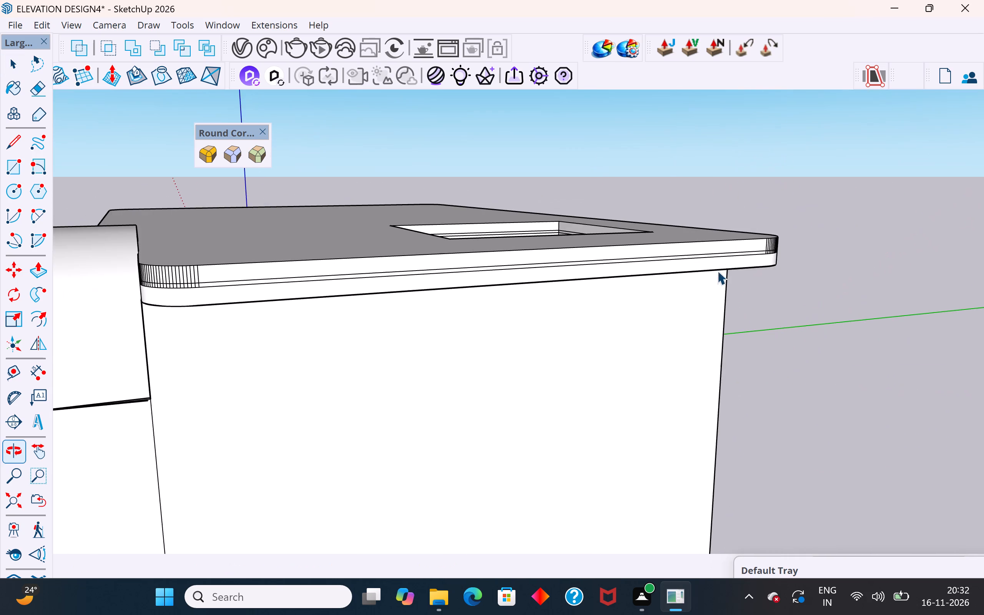
middle_click_drag(182, 241, 565, 148)
scroll(503, 214, "down", 9)
middle_click_drag(496, 241, 487, 301)
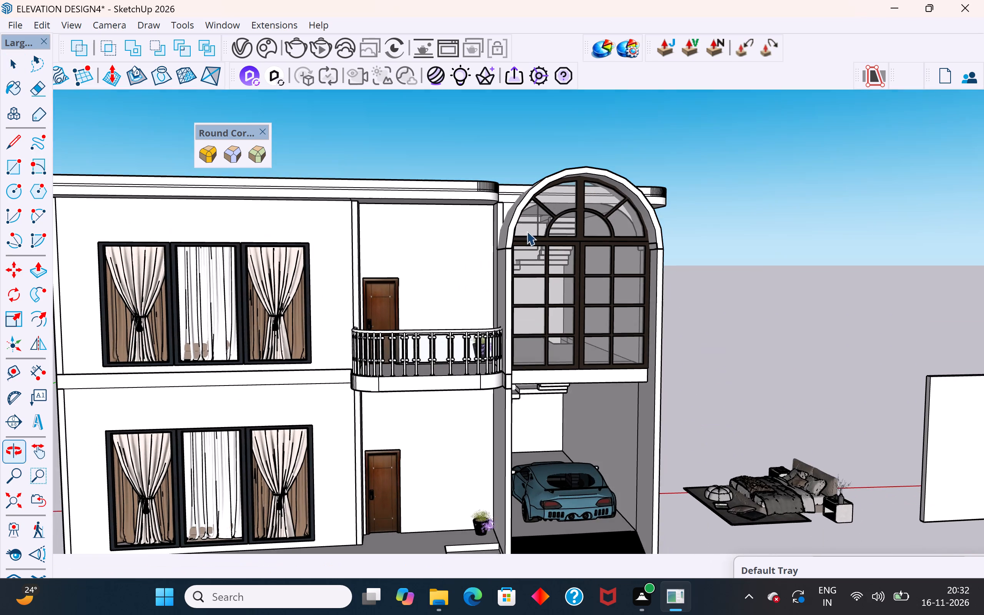
left_click(602, 121)
scroll(595, 165, "down", 5)
middle_click_drag(585, 191, 520, 315)
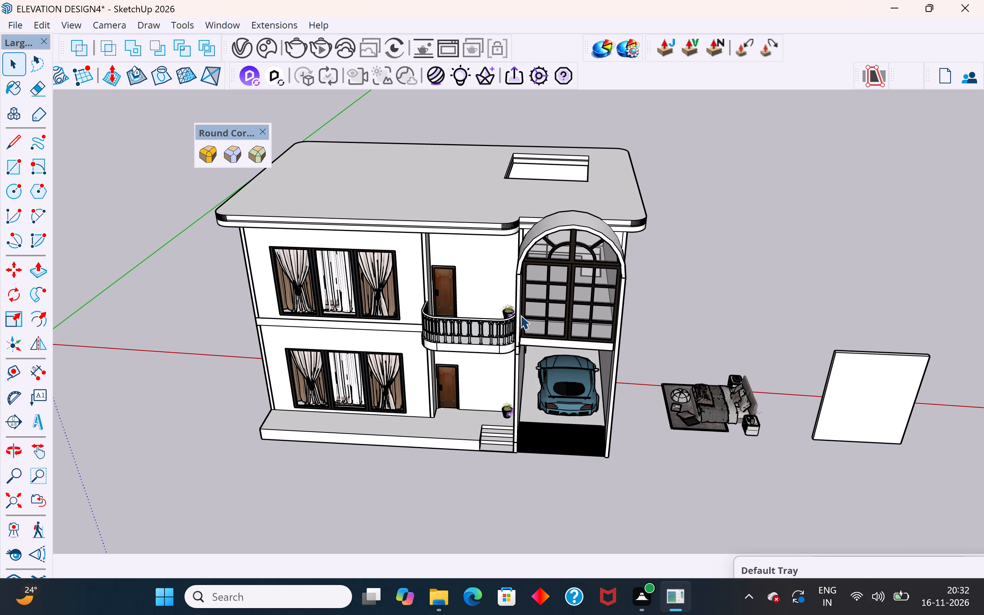
Examine the whole house from the front, both sides and the rear with its banded roof slab.
scroll(468, 425, "down", 2)
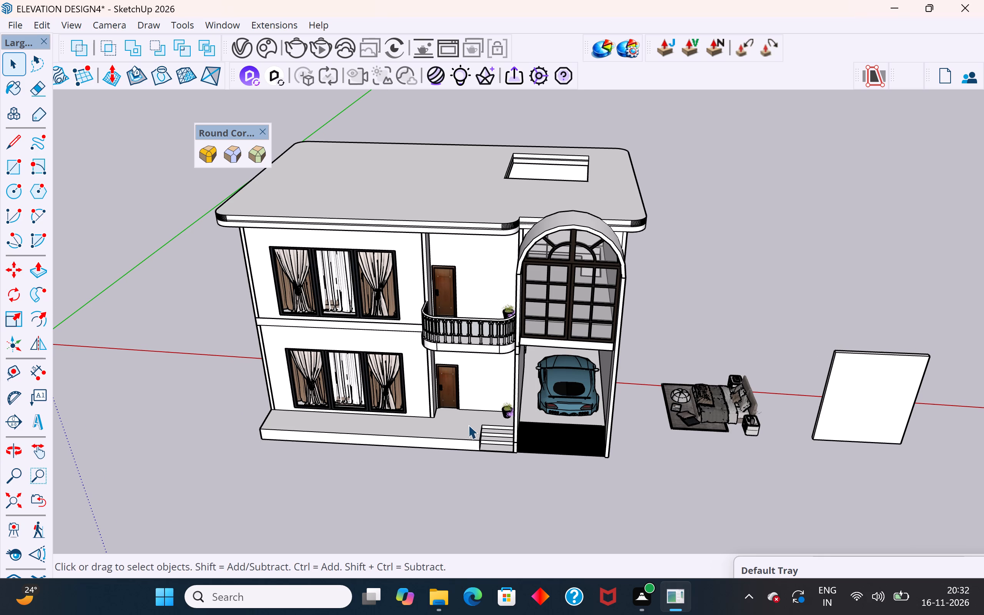
scroll(468, 425, "down", 3)
left_click(489, 470)
middle_click_drag(489, 470, 554, 365)
middle_click_drag(538, 366, 462, 356)
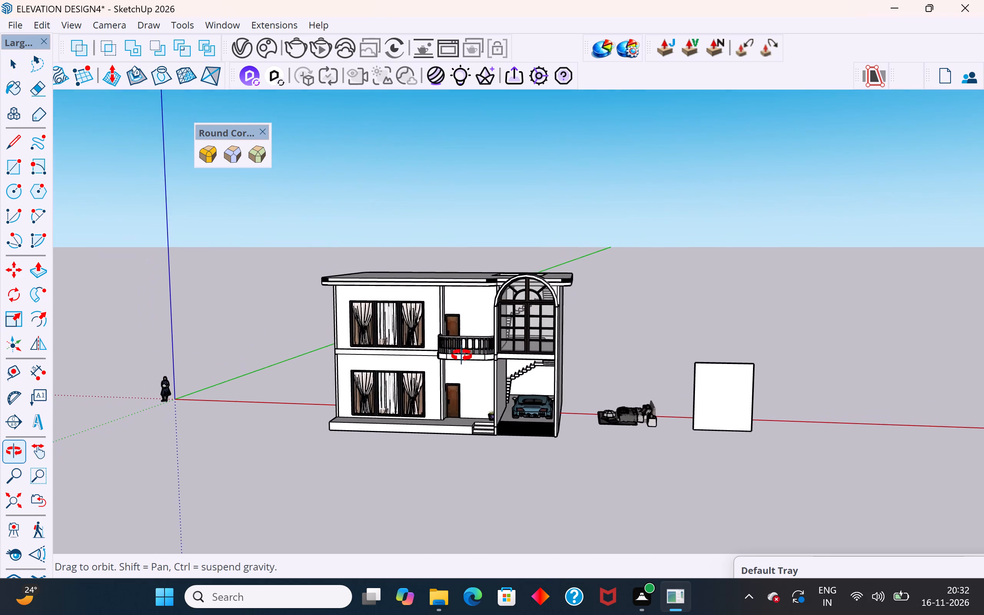
middle_click_drag(462, 356, 520, 442)
middle_click_drag(522, 441, 506, 469)
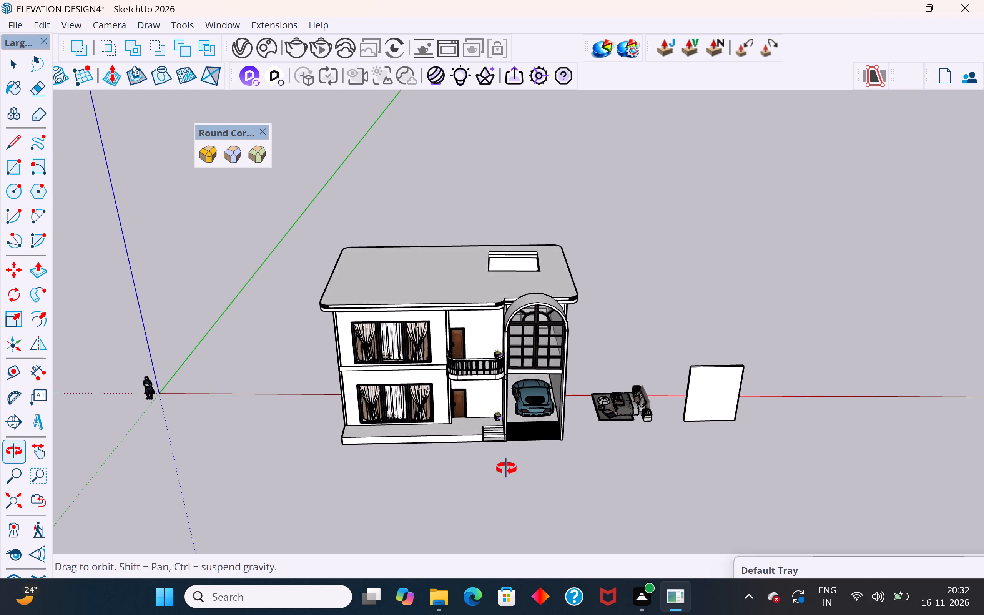
middle_click_drag(506, 469, 496, 497)
scroll(362, 294, "up", 10)
middle_click_drag(326, 342, 348, 214)
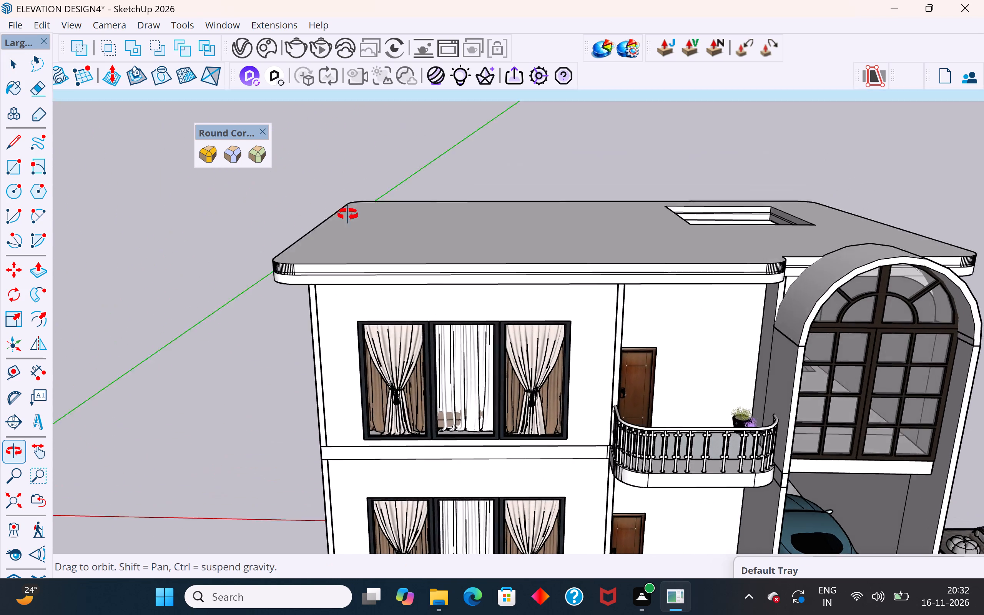
middle_click_drag(348, 214, 837, 270)
scroll(356, 400, "up", 1)
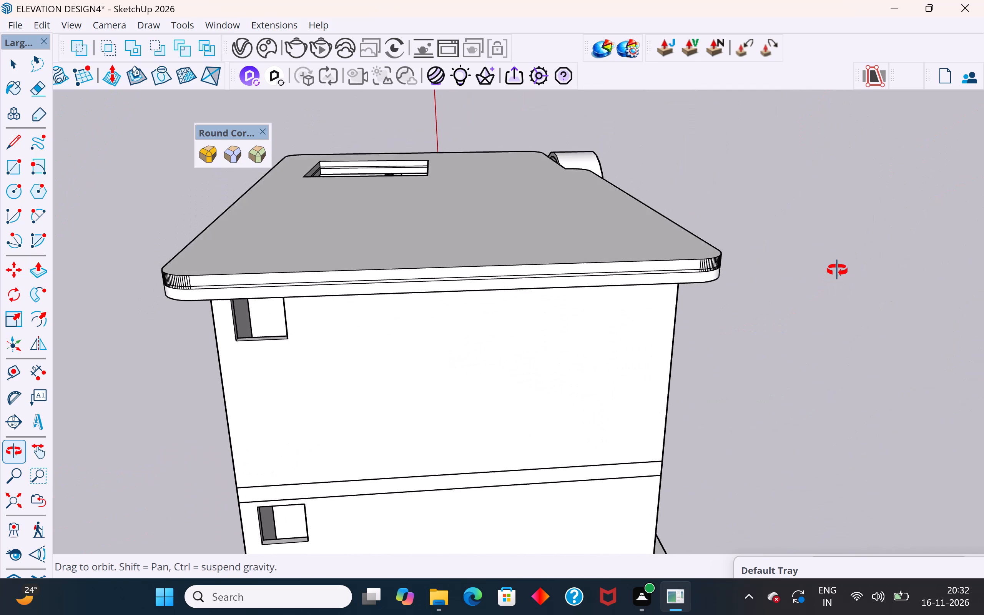
middle_click_drag(837, 270, 821, 155)
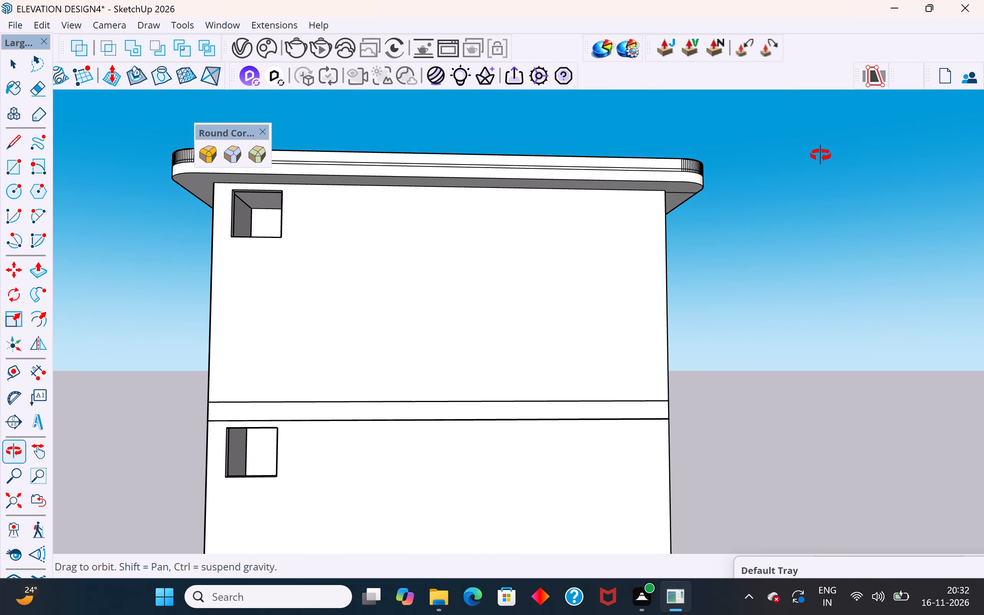
middle_click_drag(821, 155, 201, 362)
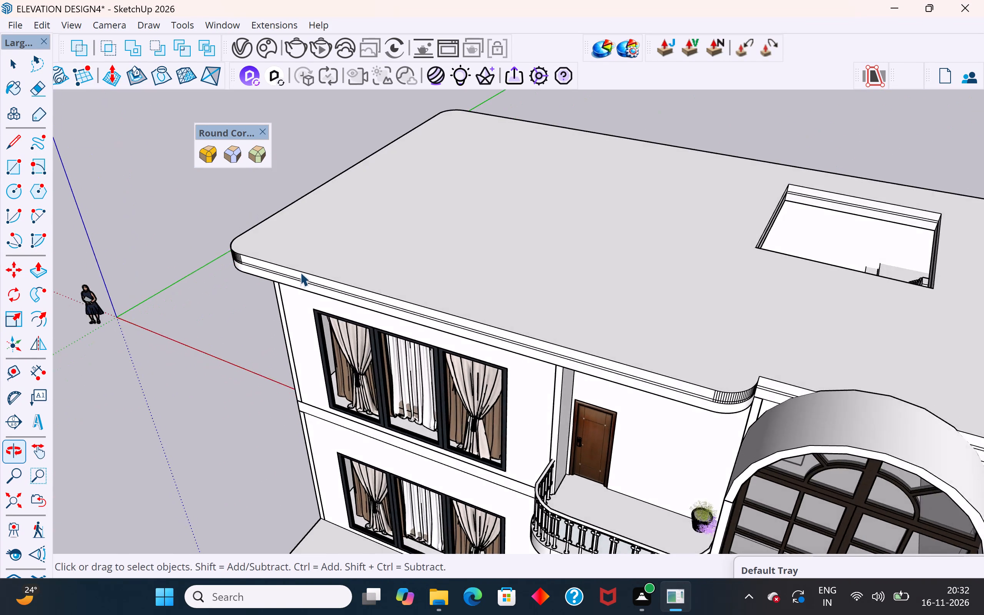
scroll(300, 272, "down", 13)
middle_click_drag(481, 322, 1, 246)
middle_click_drag(545, 371, 182, 293)
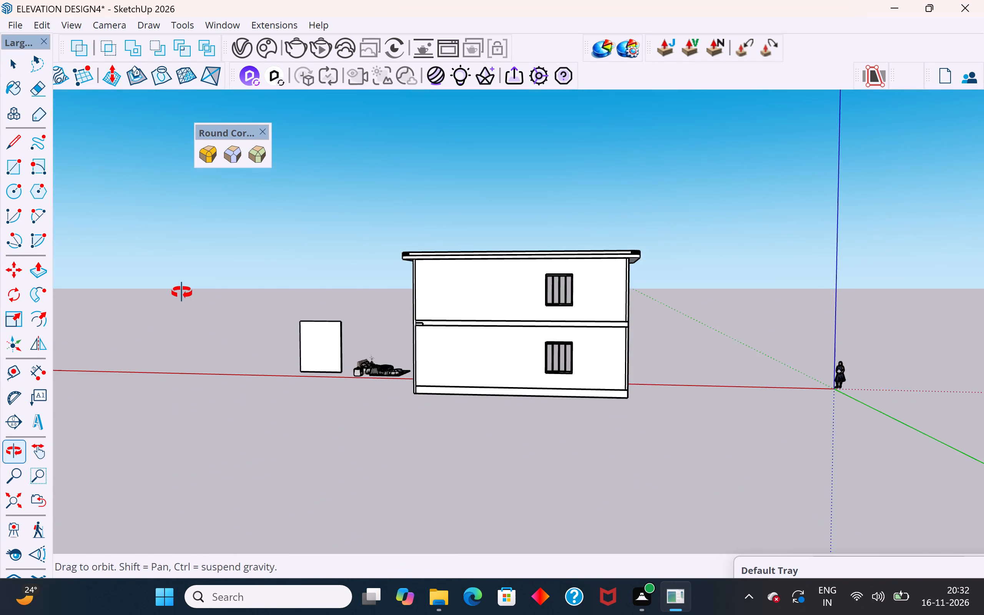
middle_click_drag(182, 293, 724, 328)
middle_click_drag(368, 357, 736, 280)
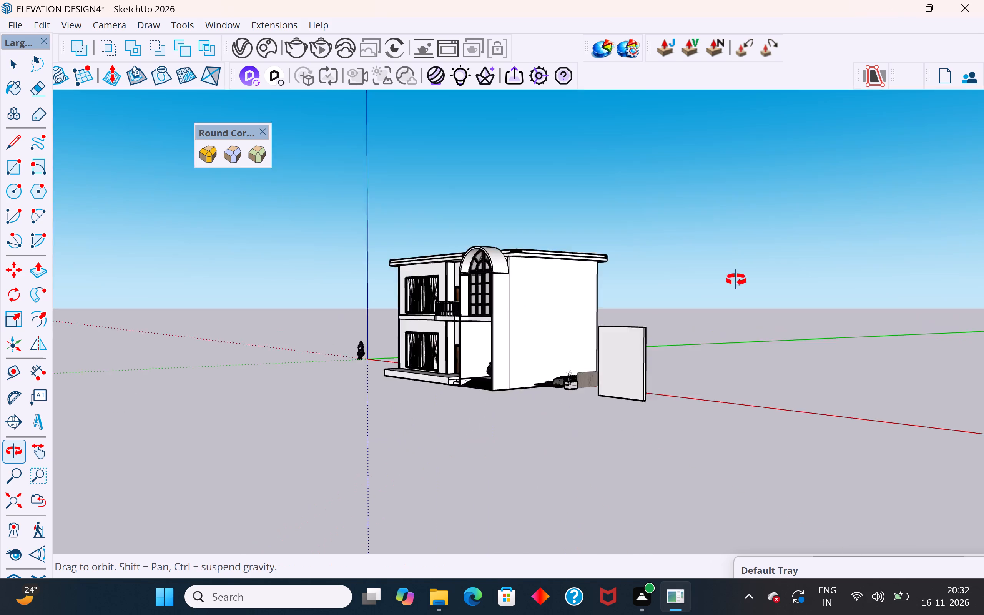
middle_click_drag(736, 280, 748, 277)
middle_click_drag(511, 211, 688, 262)
scroll(489, 233, "up", 4)
middle_click_drag(493, 311, 467, 377)
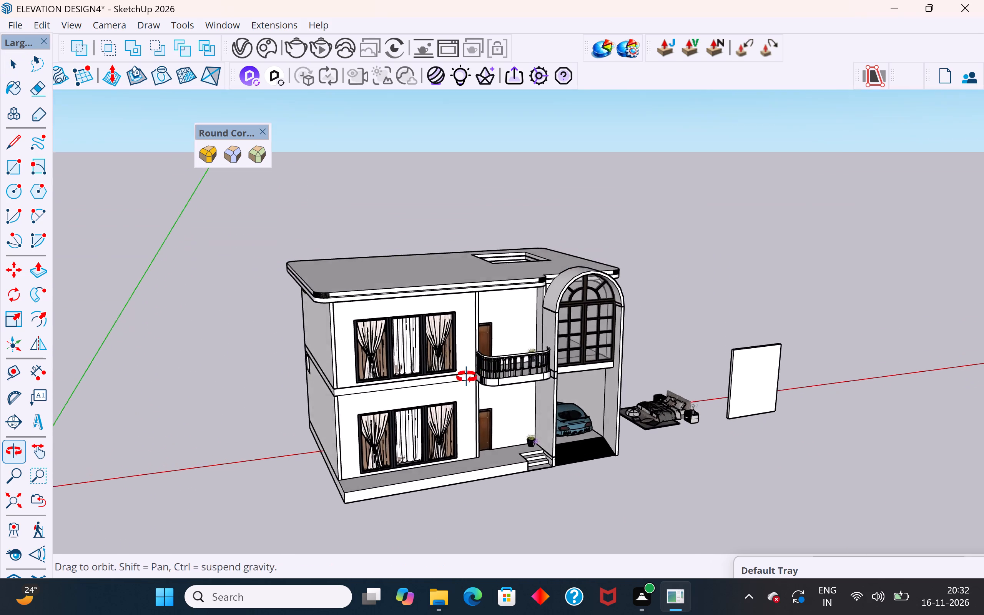
middle_click_drag(467, 377, 466, 381)
scroll(595, 345, "up", 3)
middle_click_drag(552, 336, 603, 369)
scroll(603, 369, "up", 4)
middle_click_drag(554, 306, 652, 306)
scroll(416, 305, "down", 5)
middle_click_drag(528, 343, 398, 321)
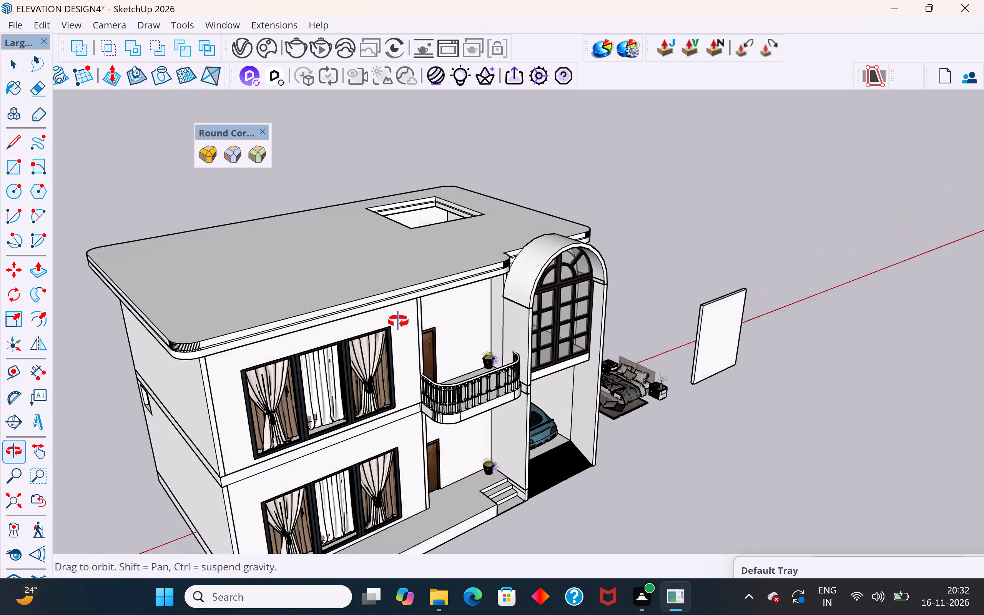
middle_click_drag(398, 321, 394, 319)
scroll(359, 329, "down", 4)
middle_click_drag(379, 282, 275, 306)
scroll(534, 388, "down", 3)
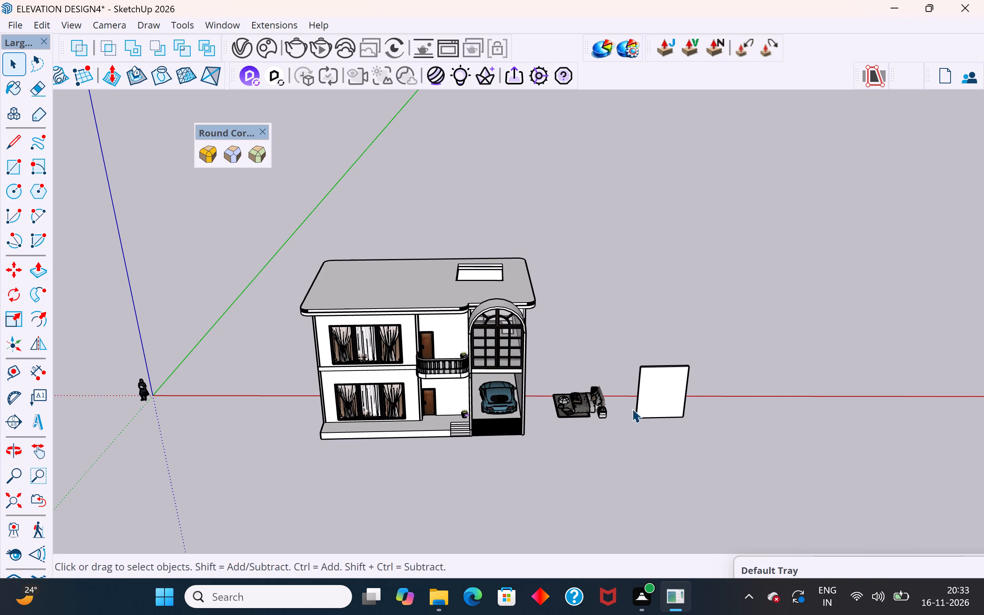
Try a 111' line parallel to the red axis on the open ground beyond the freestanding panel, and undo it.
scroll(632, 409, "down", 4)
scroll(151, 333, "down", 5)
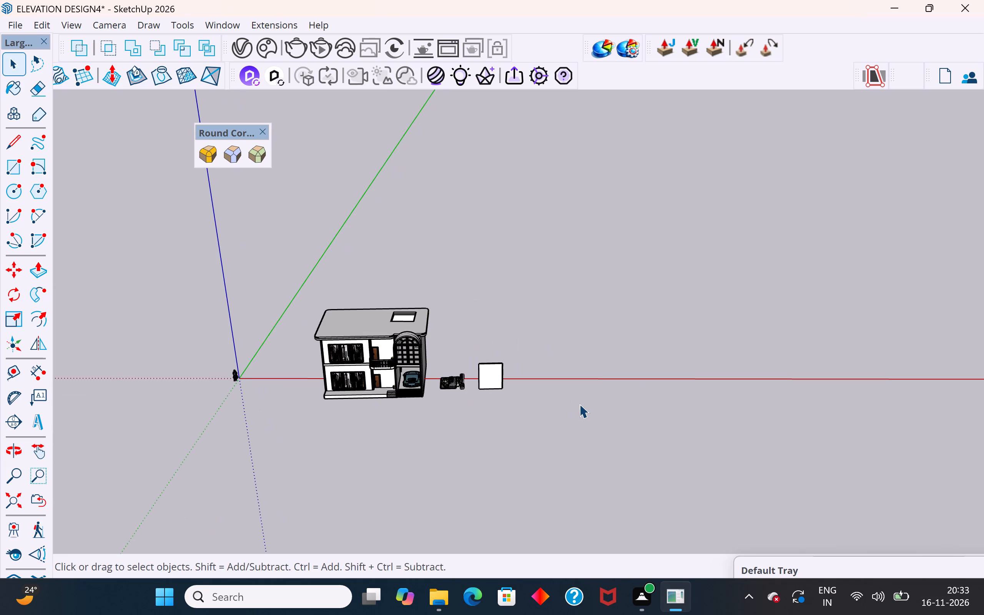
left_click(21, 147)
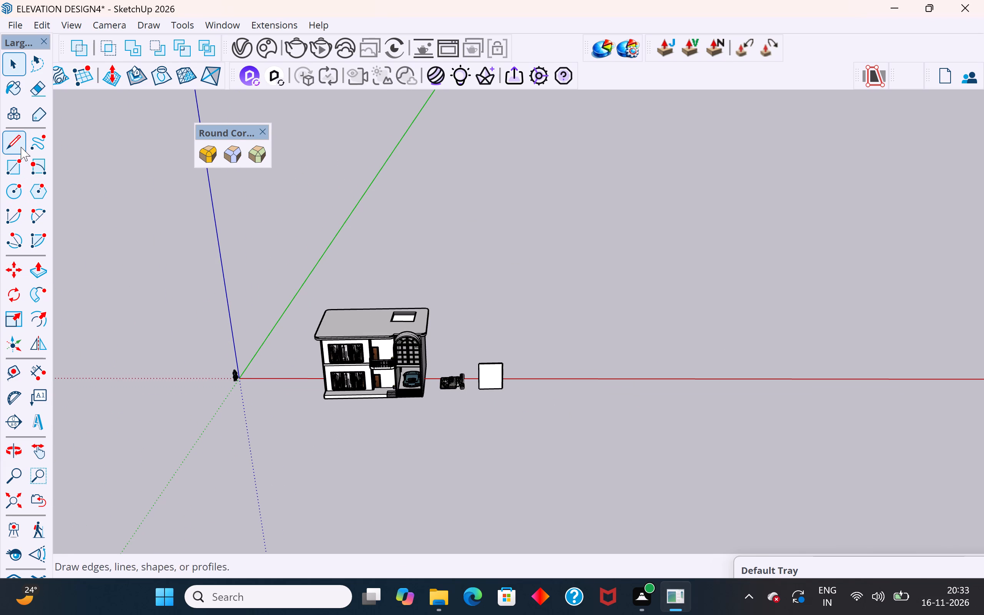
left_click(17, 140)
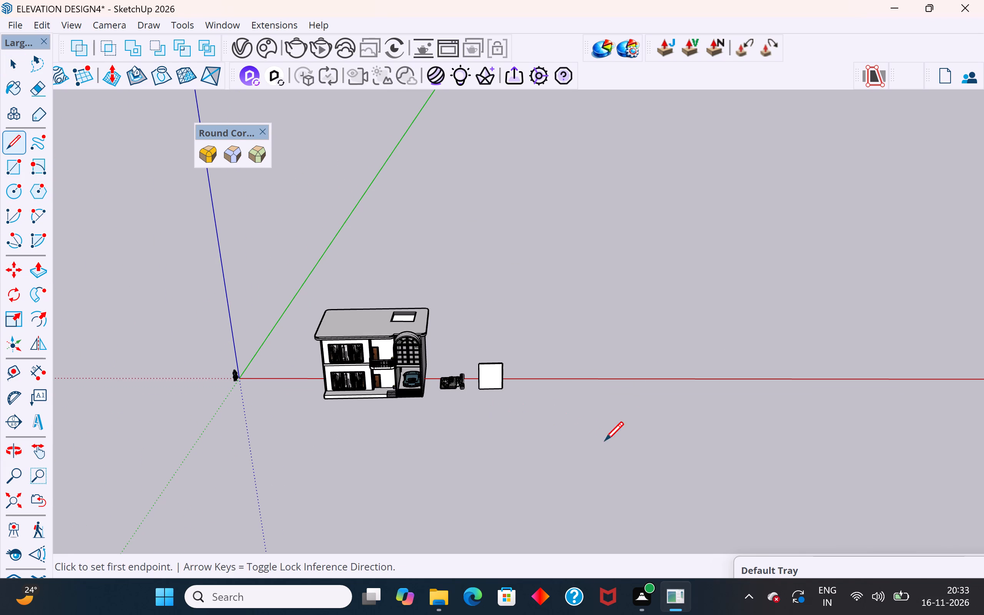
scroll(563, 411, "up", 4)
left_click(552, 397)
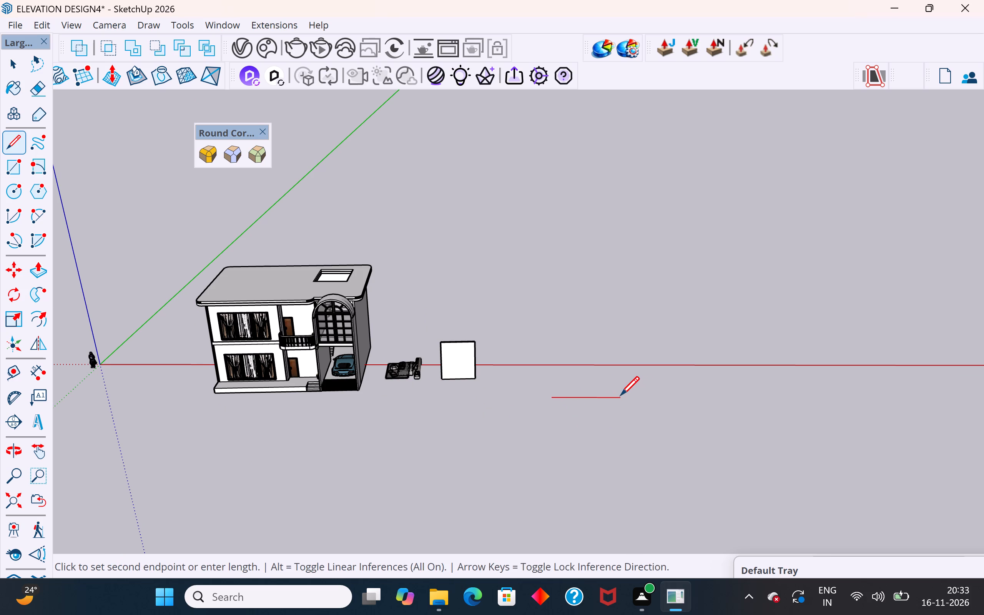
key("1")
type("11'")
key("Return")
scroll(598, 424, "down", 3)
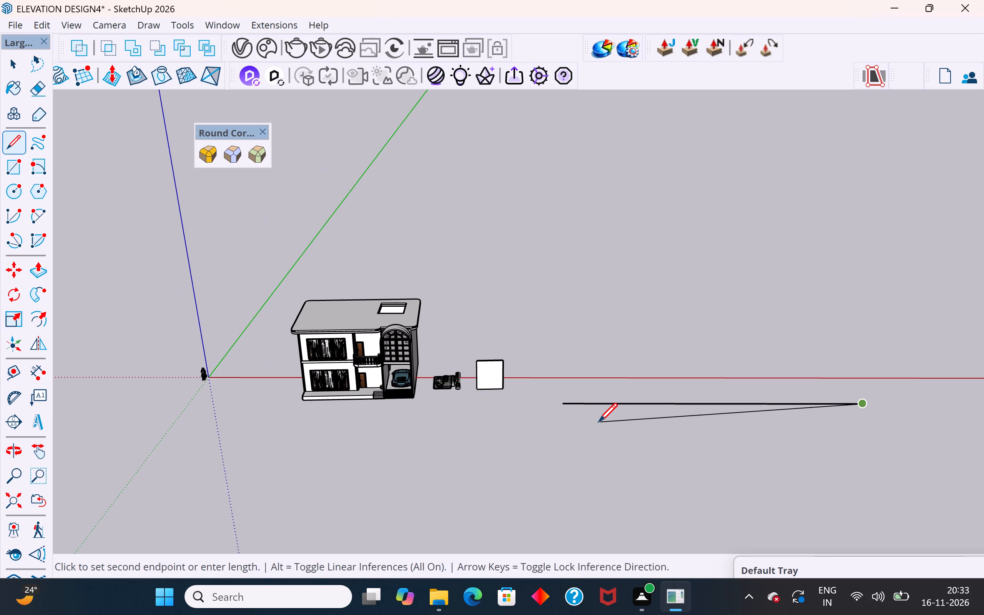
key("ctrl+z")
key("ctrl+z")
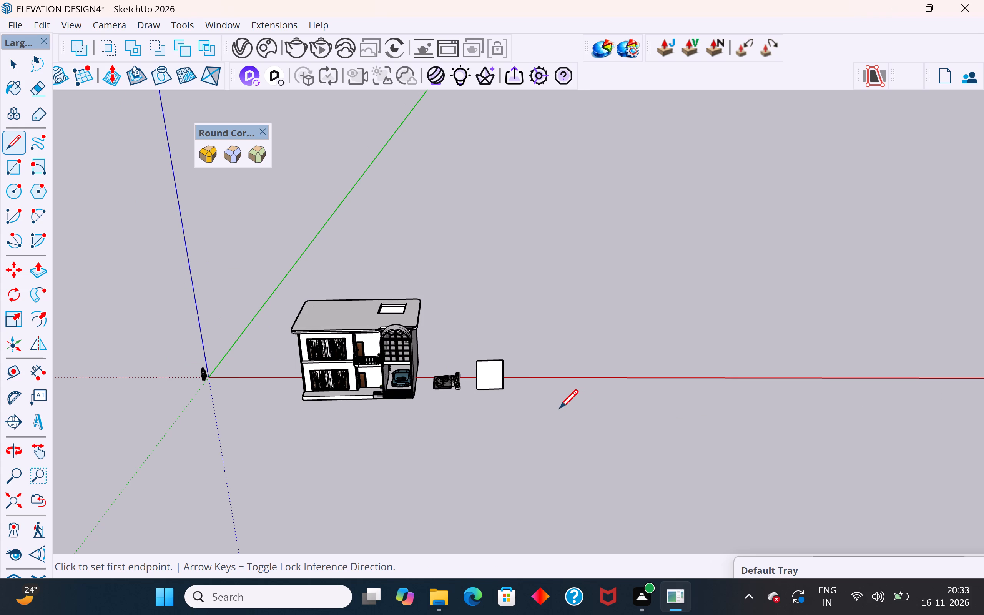
Draw an 11' by 11' square with the Line tool on the open ground beyond the freestanding panel.
left_click(559, 410)
type("11")
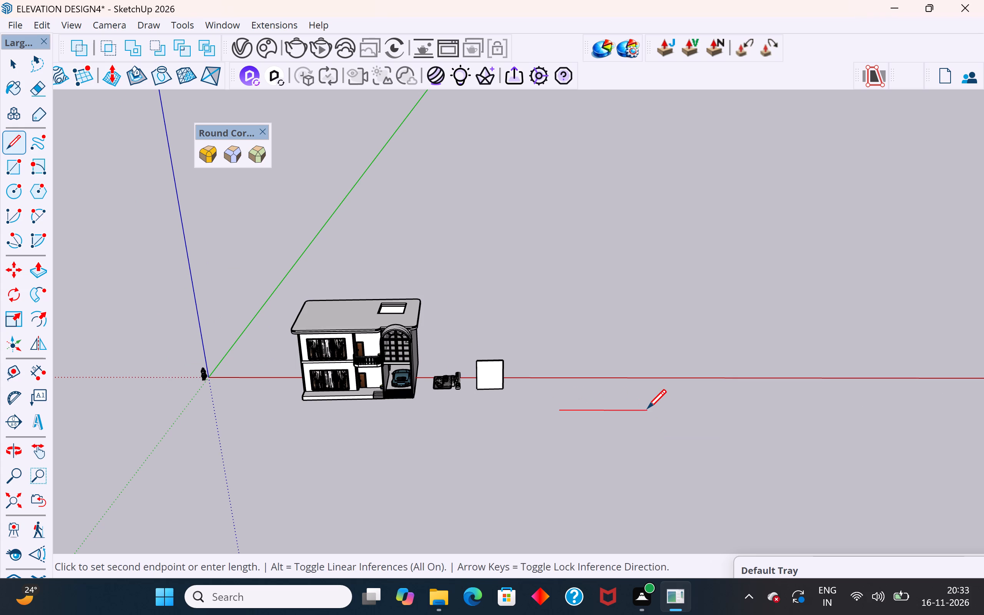
key("apostrophe")
key("Return")
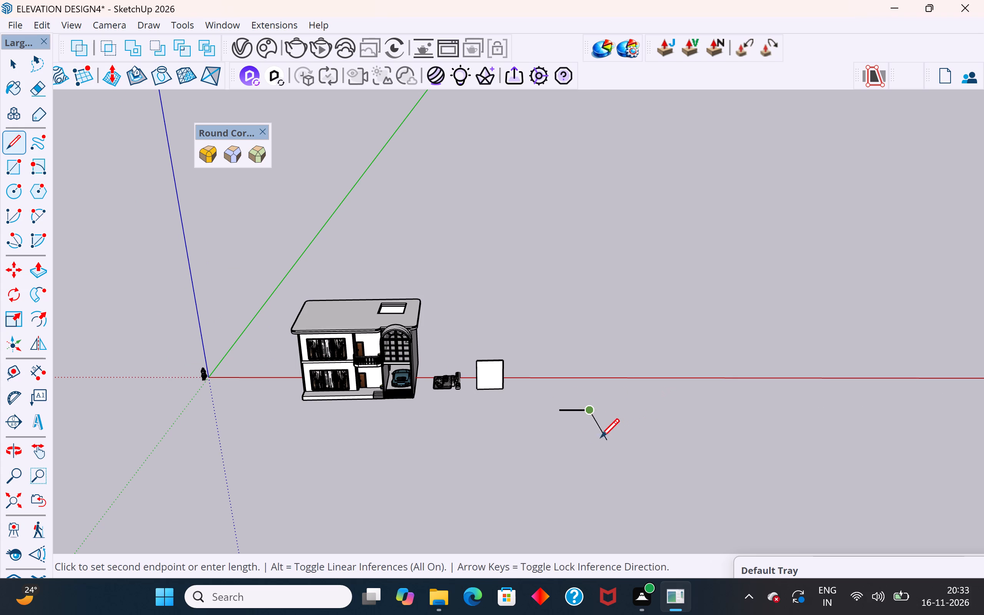
middle_click_drag(591, 435, 734, 477)
scroll(596, 392, "up", 3)
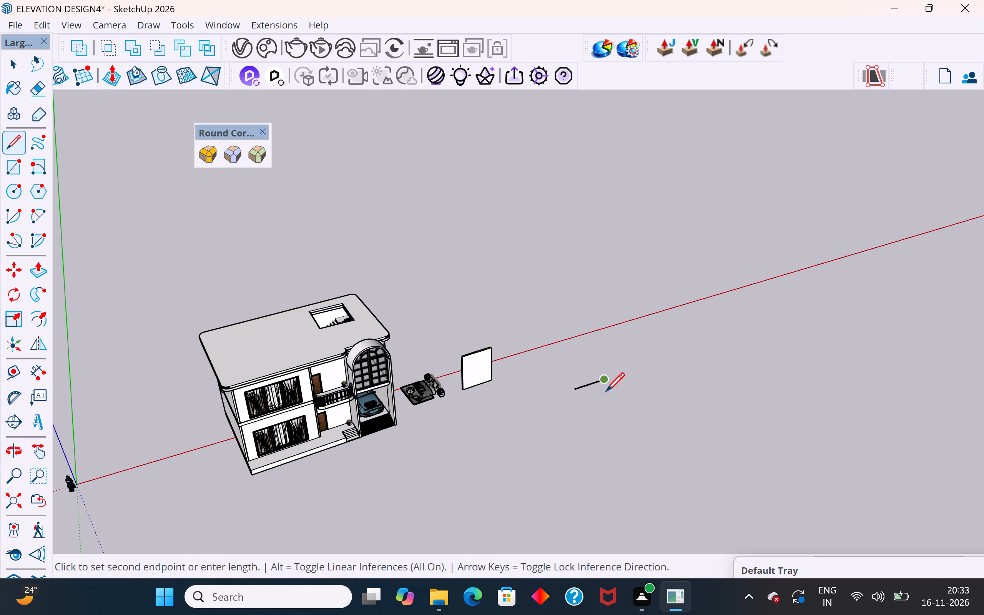
type("11'")
key("Return")
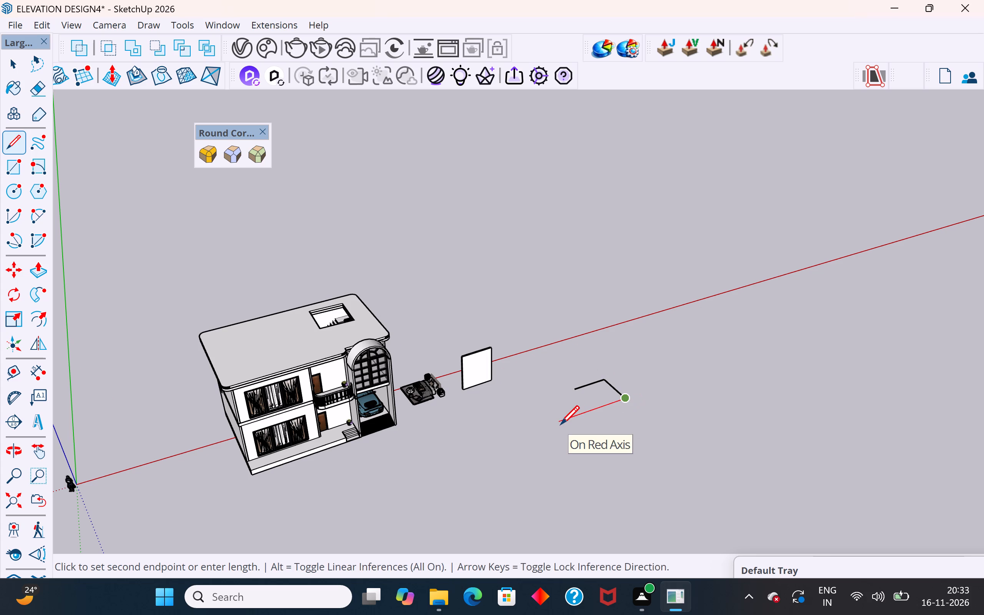
type("11")
key("apostrophe")
key("Return")
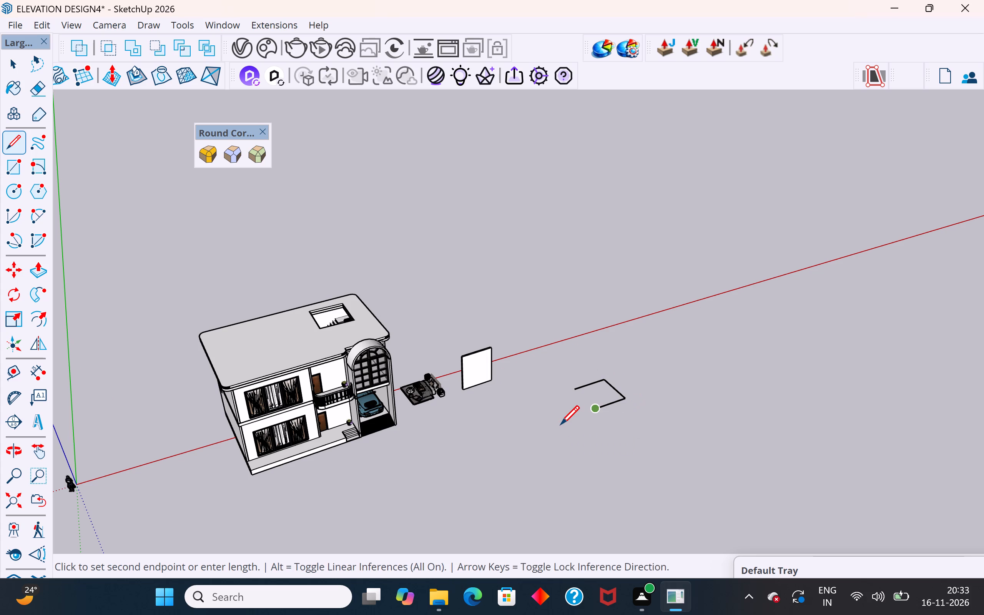
left_click(579, 392)
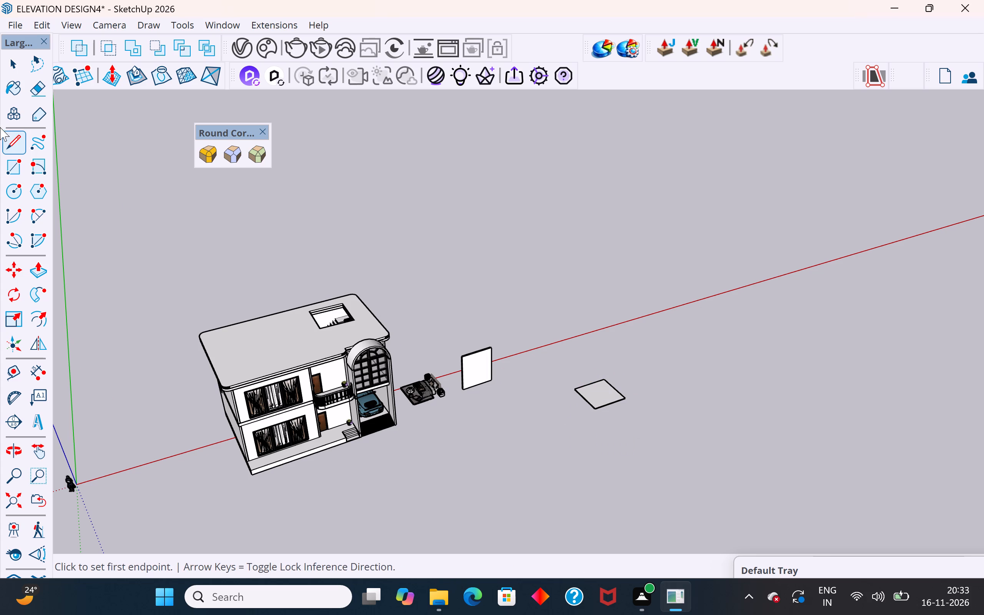
left_click(16, 67)
left_click(157, 204)
Place guides 5" outside two adjacent edges of the ground square: the one farthest from the freestanding panel and the front one.
scroll(627, 386, "up", 6)
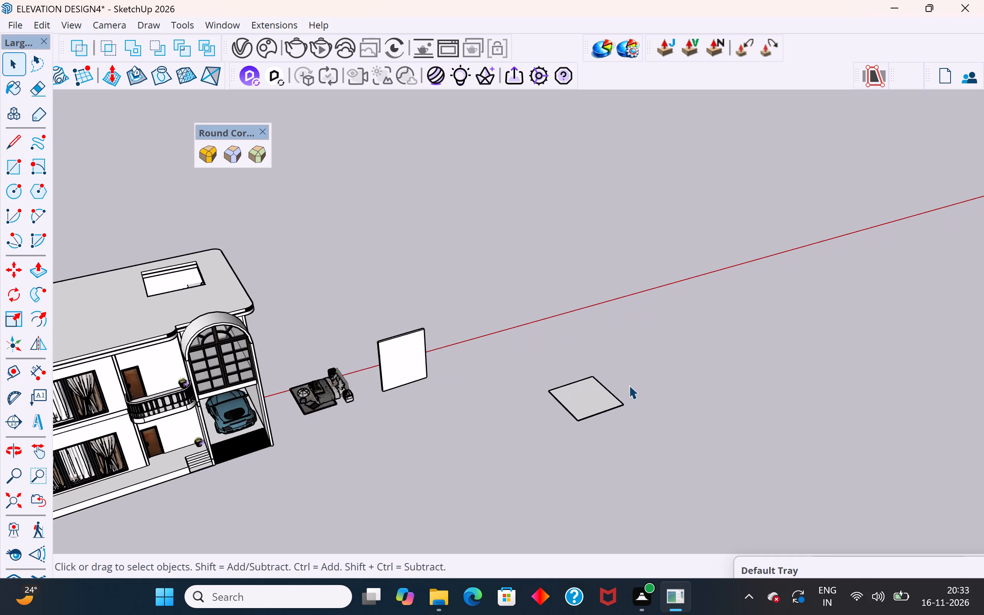
scroll(629, 385, "up", 7)
scroll(607, 431, "up", 3)
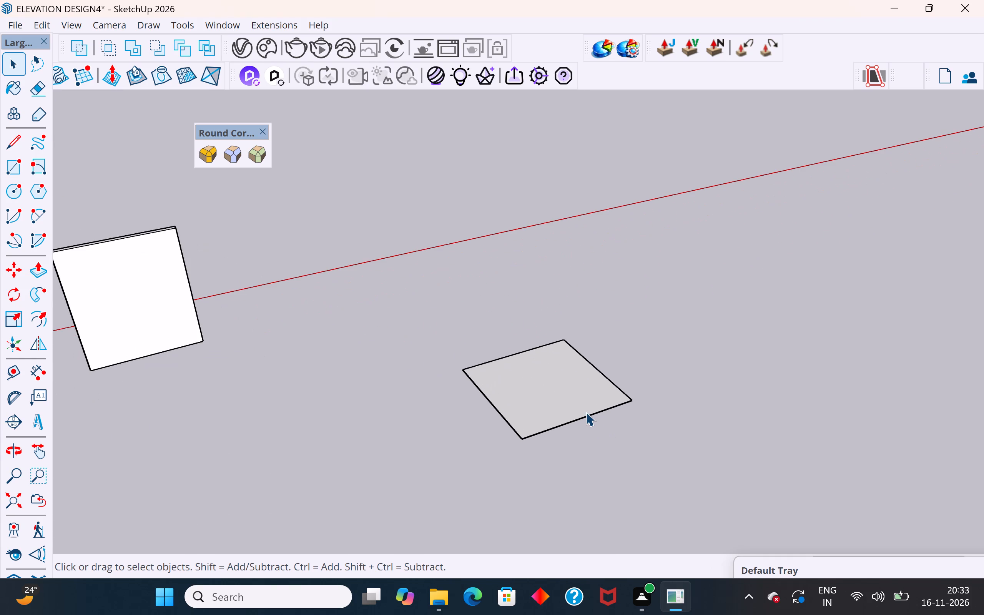
left_click(586, 412)
scroll(591, 385, "up", 3)
left_click(704, 439)
middle_click_drag(706, 408, 587, 396)
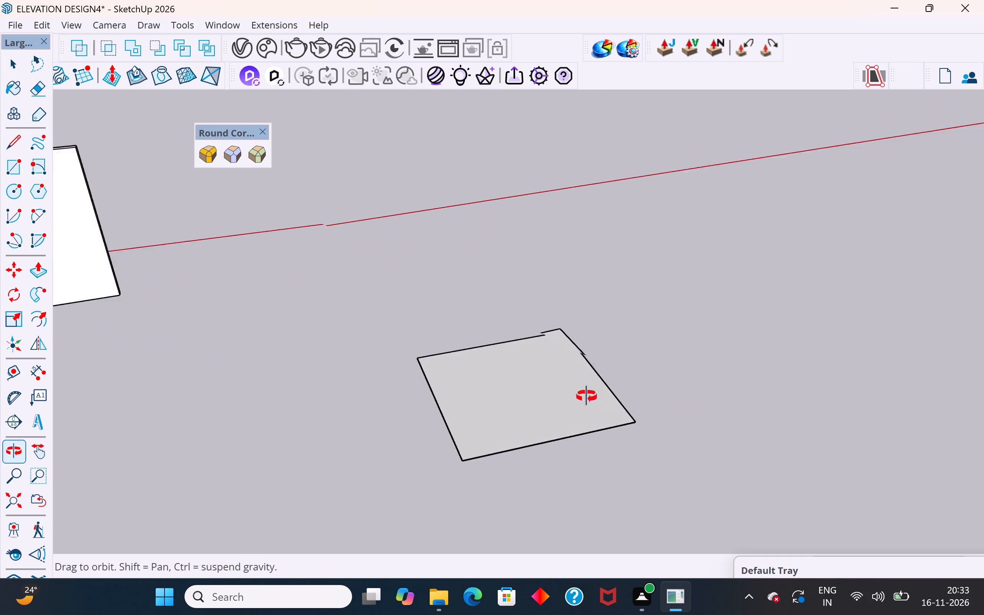
middle_click_drag(587, 396, 562, 394)
scroll(574, 386, "up", 3)
middle_click_drag(612, 407, 508, 435)
scroll(533, 428, "up", 3)
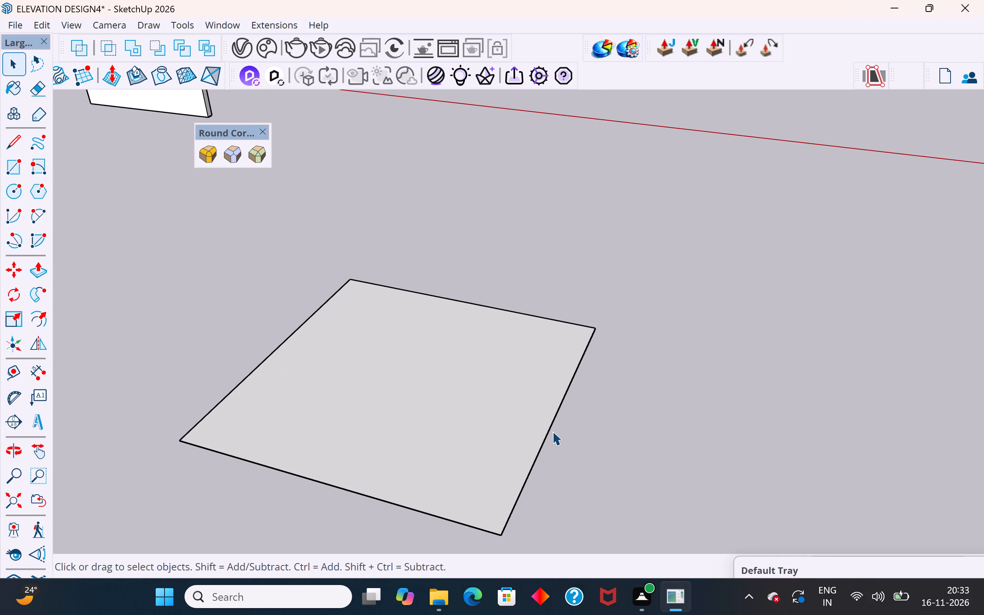
left_click(15, 372)
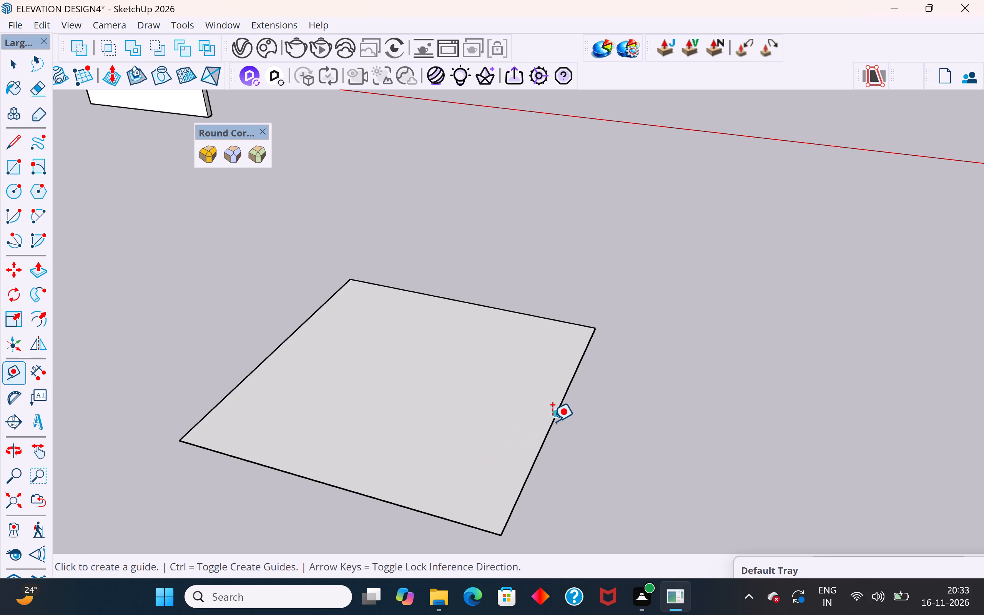
left_click(552, 421)
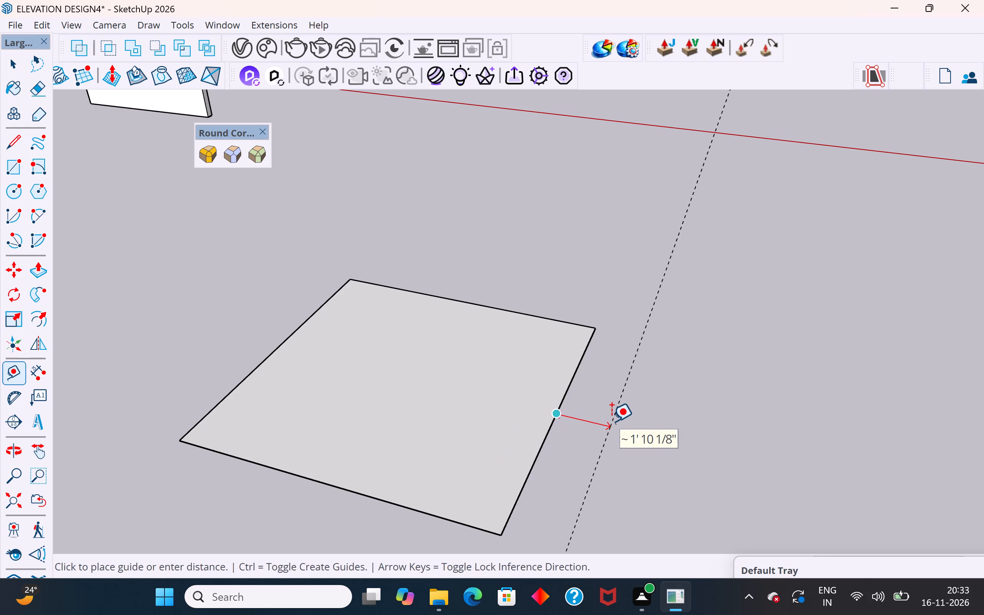
key("5")
key("shift+quotedbl")
key("Return")
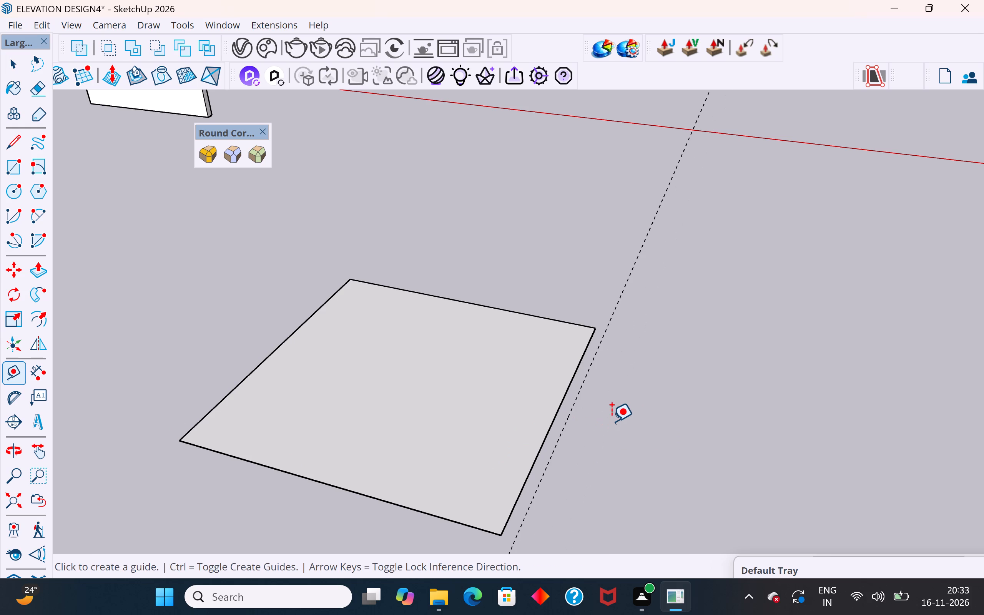
scroll(630, 322, "down", 4)
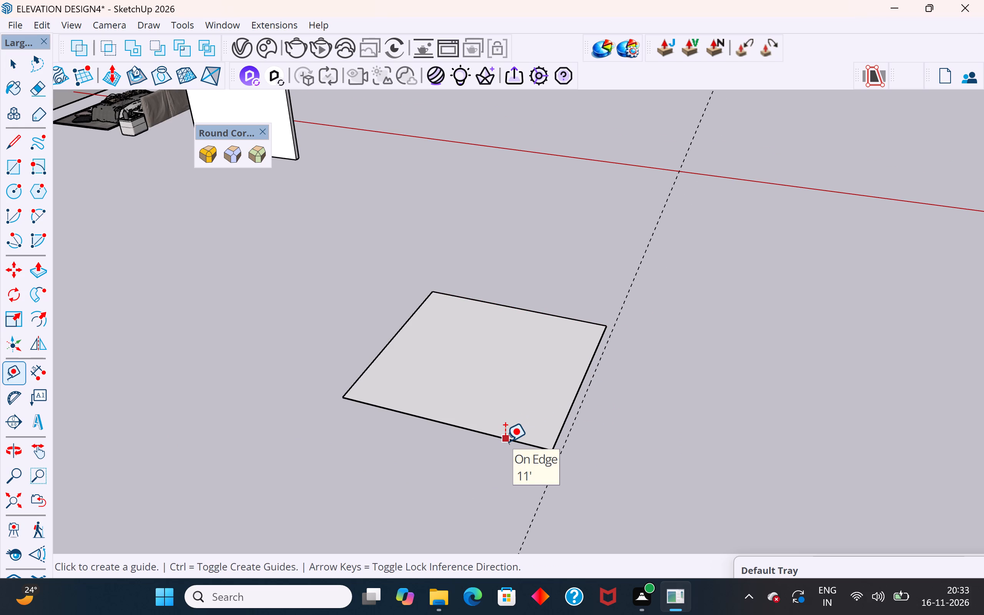
left_click(505, 441)
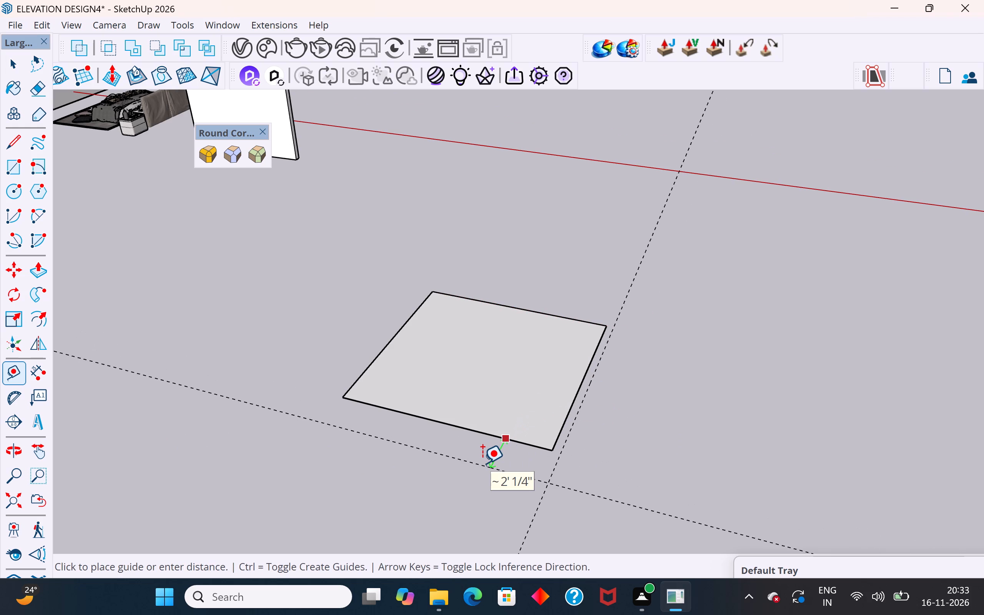
key("BackSpace")
type("5\"")
key("Return")
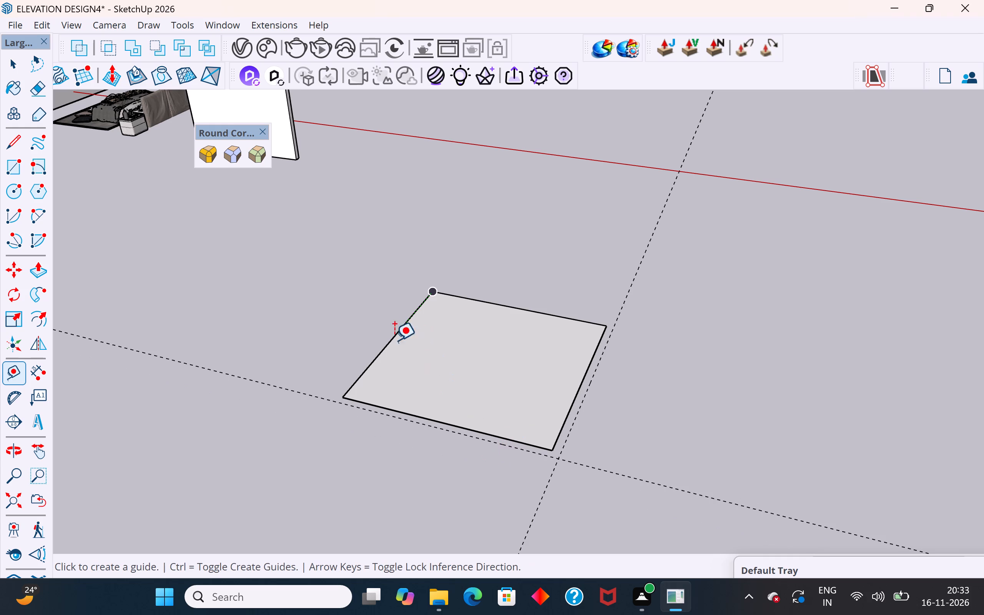
Place guides 5" outside the square's two remaining edges, the one facing the freestanding panel and the rear one.
left_click(389, 336)
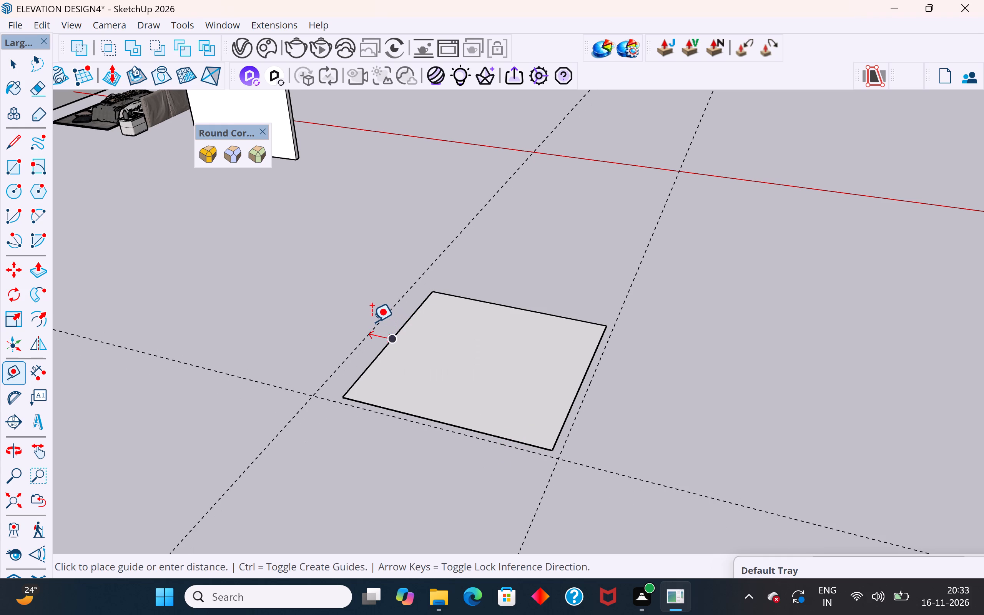
middle_click_drag(371, 323, 552, 284)
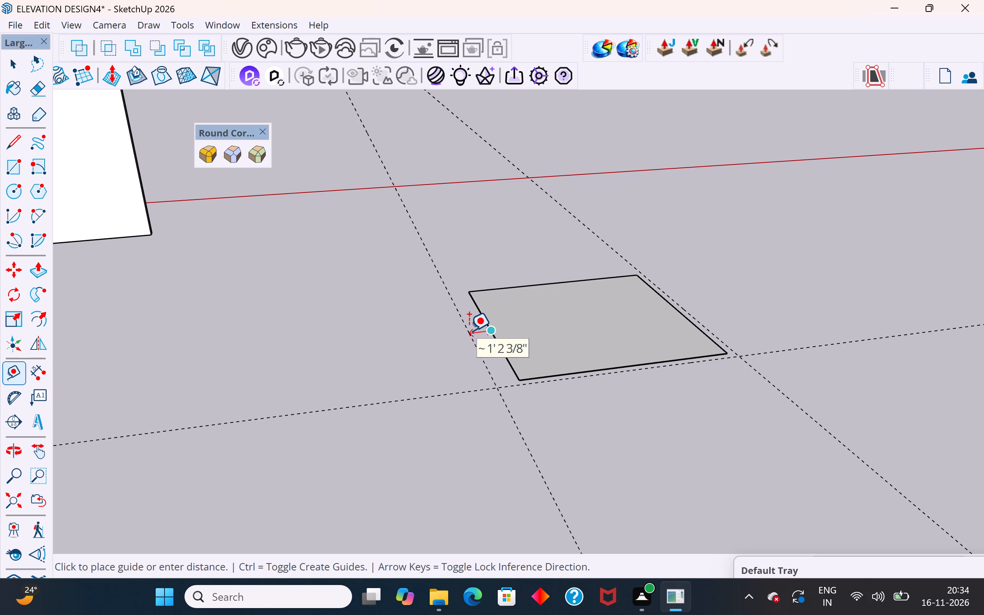
type("5{\"")
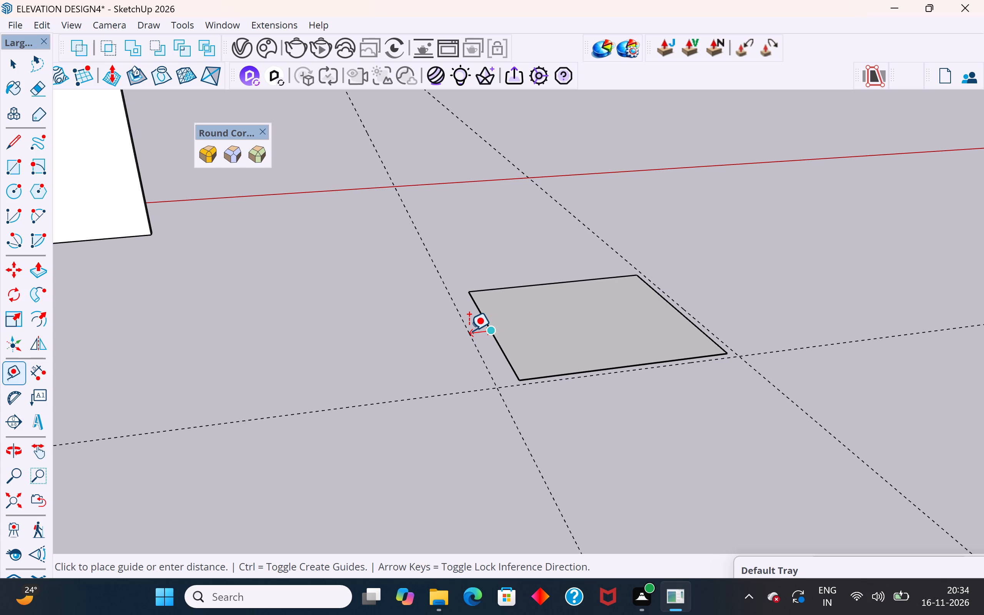
key("Return")
left_click(552, 244)
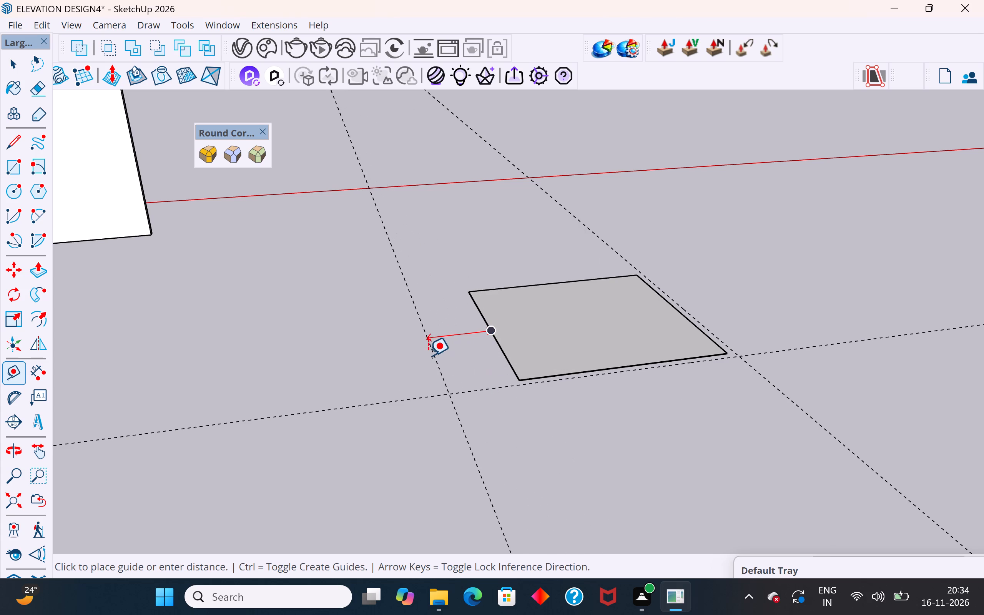
type("5\"")
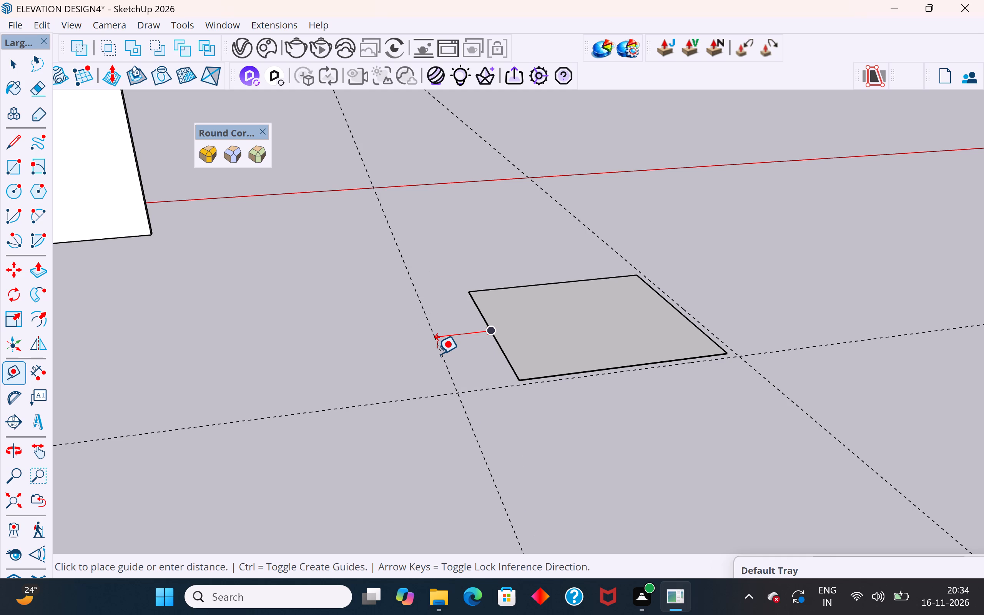
key("Return")
middle_click_drag(521, 325, 683, 442)
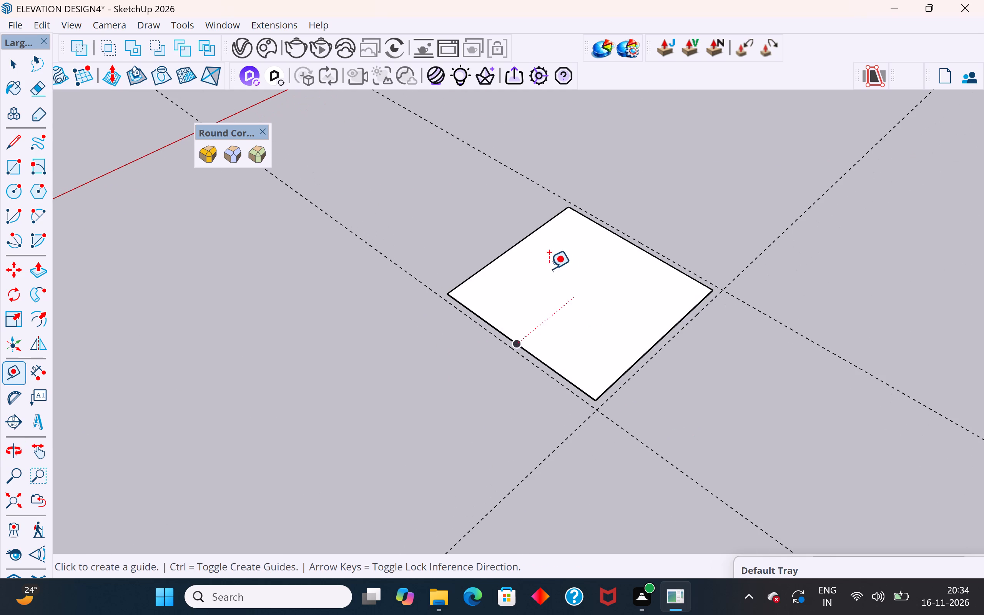
middle_click_drag(504, 255, 752, 192)
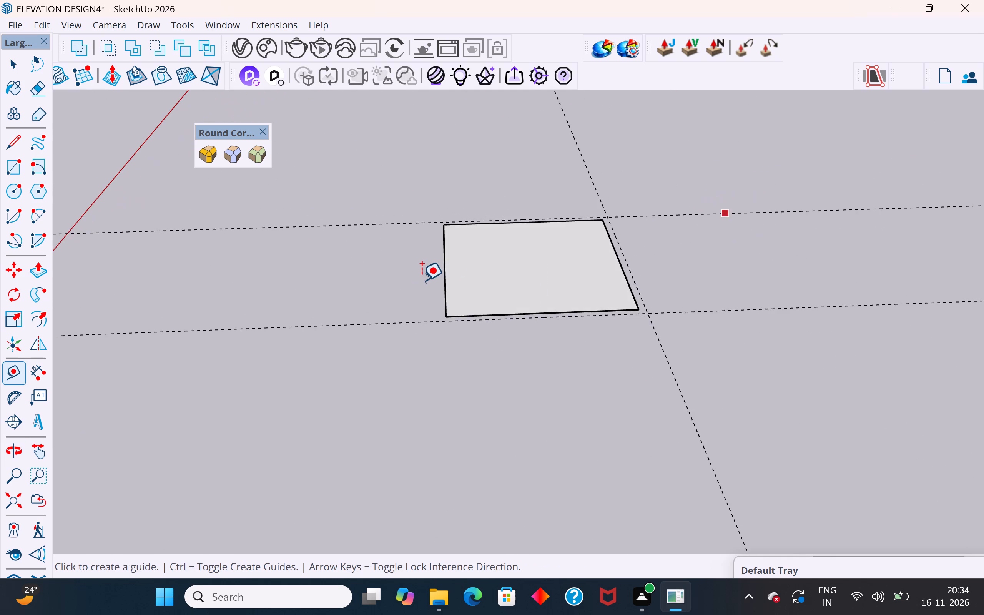
scroll(416, 274, "up", 4)
left_click_drag(457, 272, 453, 272)
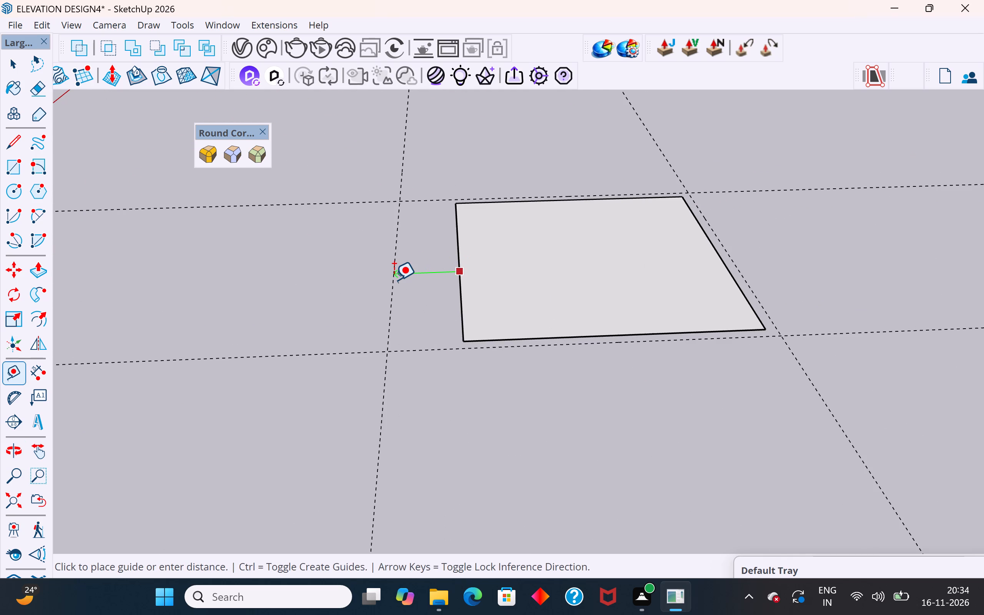
type("5\"")
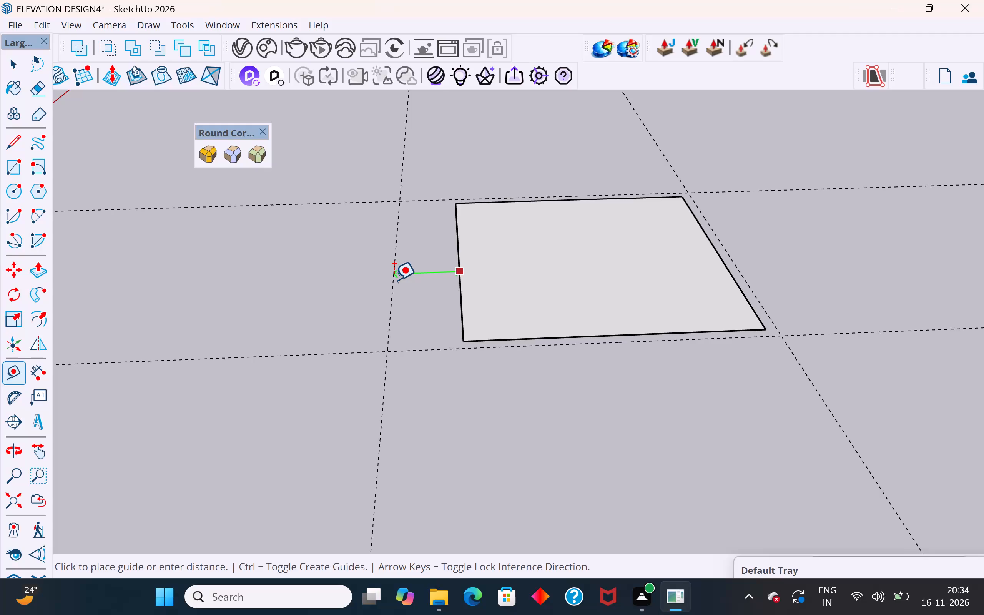
key("Return")
Draw a 5" wide rectangular strip along the panel-facing edge, from the square's rear corner to the front guide intersection.
left_click(10, 167)
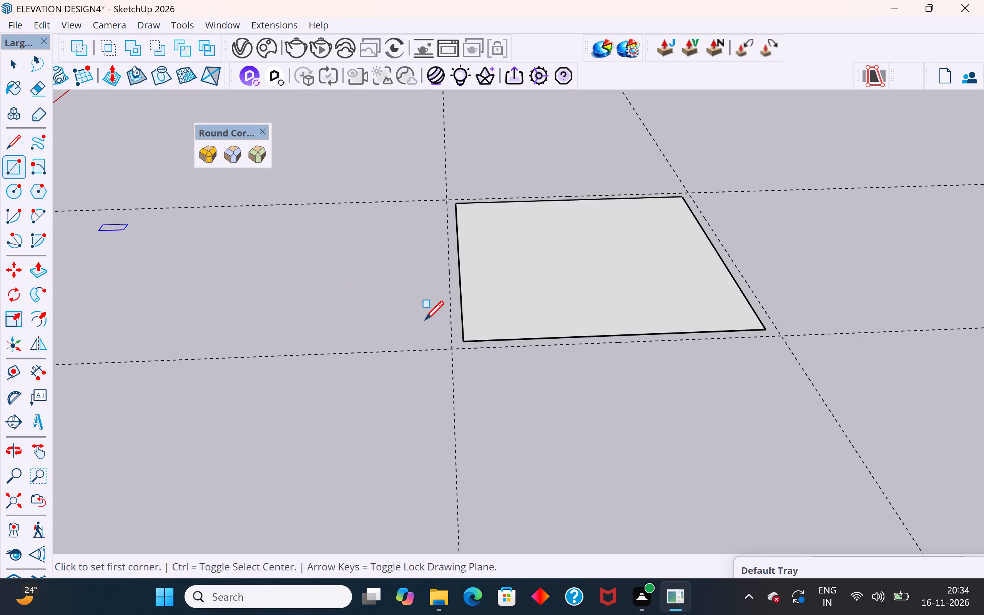
scroll(523, 359, "up", 5)
left_click(427, 332)
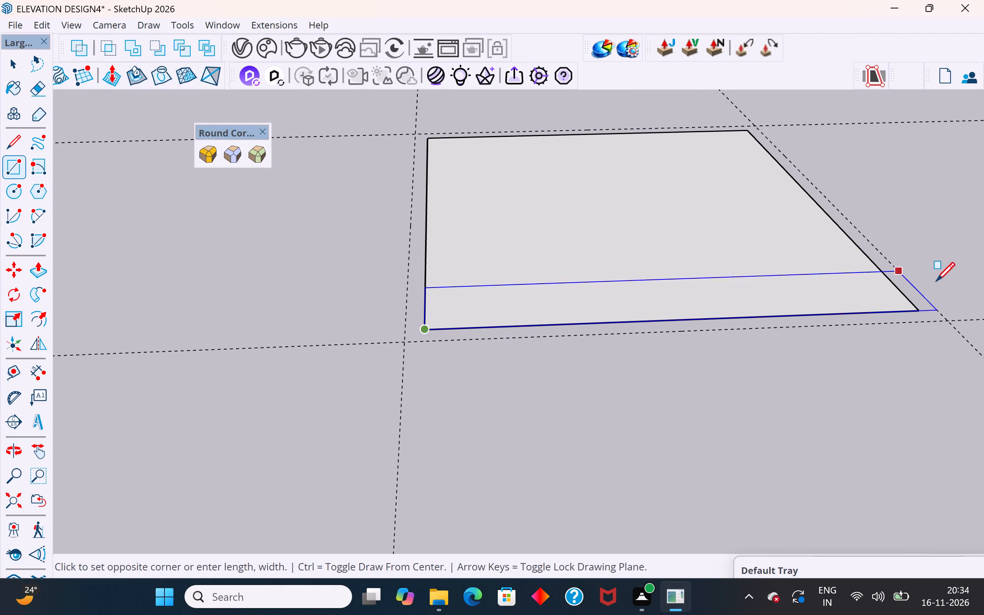
left_click(947, 320)
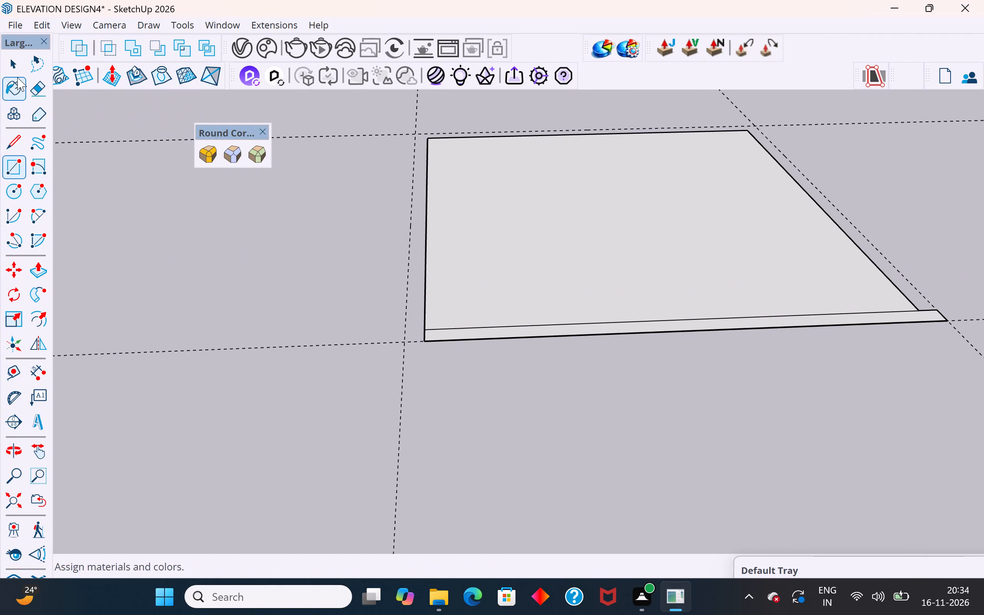
left_click(12, 68)
left_click(356, 346)
middle_click_drag(494, 356, 410, 409)
scroll(497, 345, "up", 2)
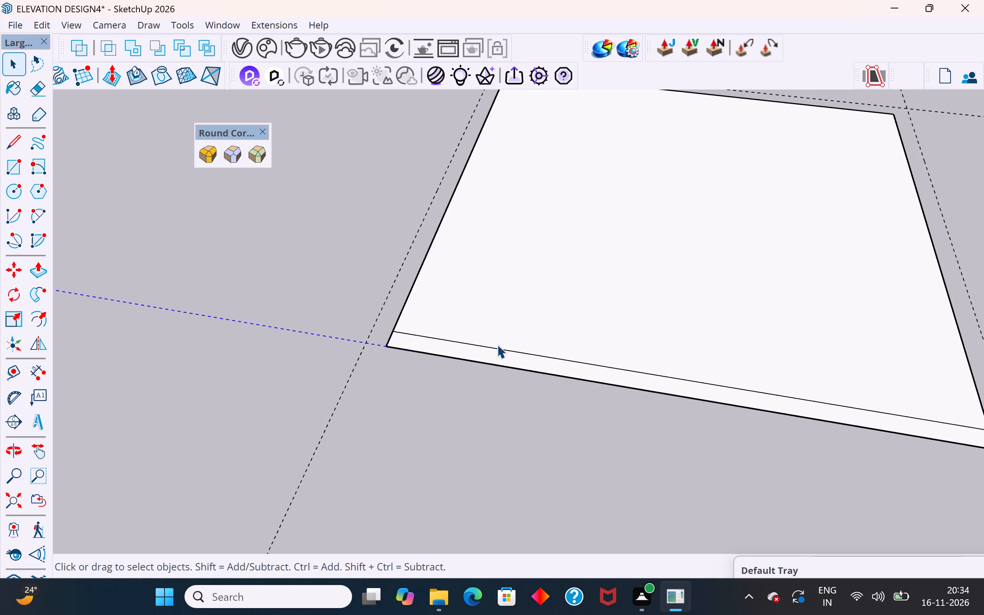
scroll(366, 321, "down", 11)
middle_click_drag(676, 377, 394, 421)
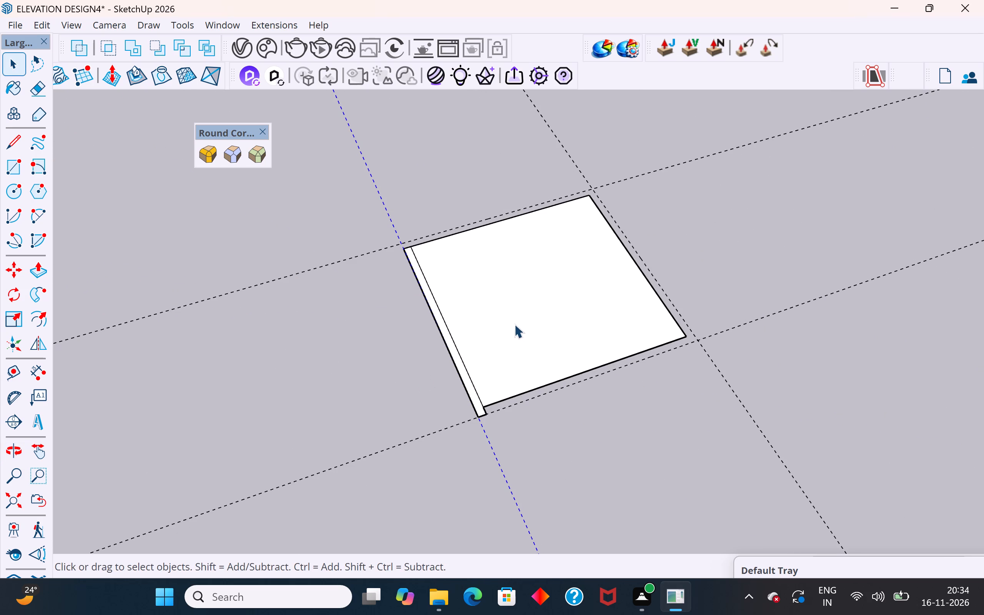
Delete the large inner face of the square, keeping its edges and the narrow strip.
middle_click_drag(517, 304, 441, 208)
left_click(532, 322)
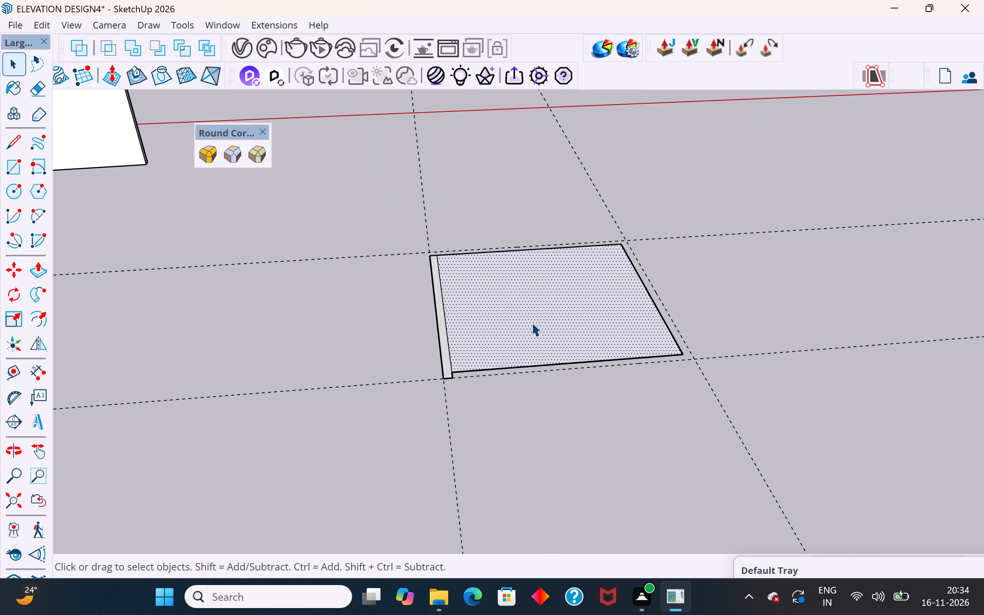
key("Delete")
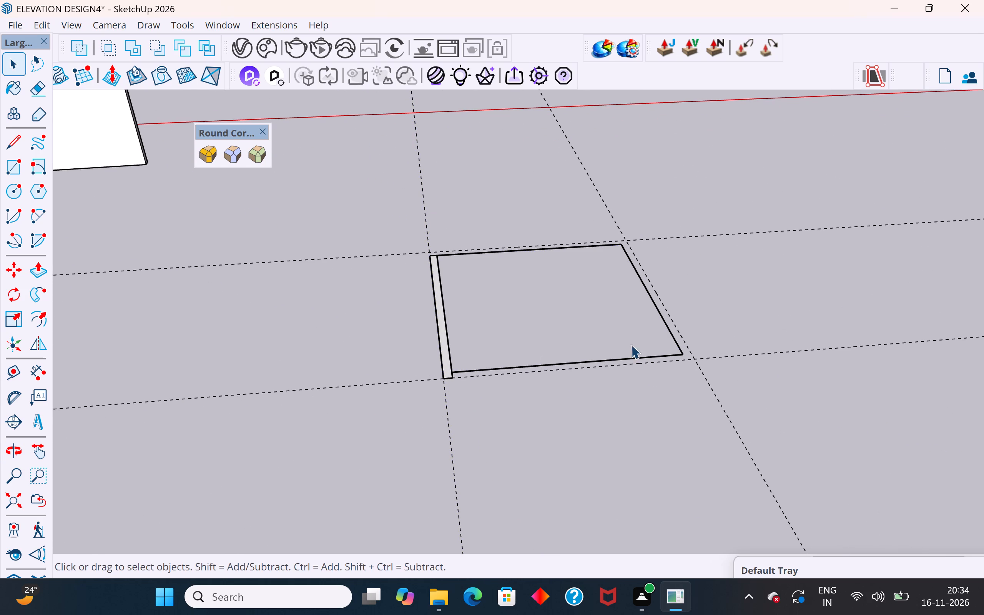
Push/Pull the narrow strip on the panel-facing edge up 12' to form the first wall.
scroll(469, 264, "down", 3)
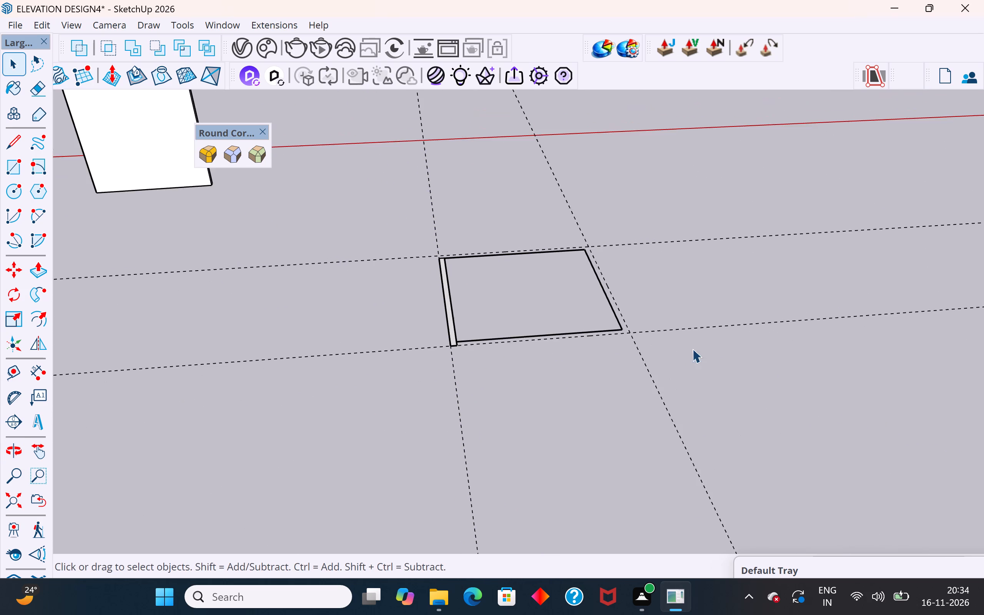
middle_click_drag(693, 355, 676, 434)
scroll(713, 393, "up", 2)
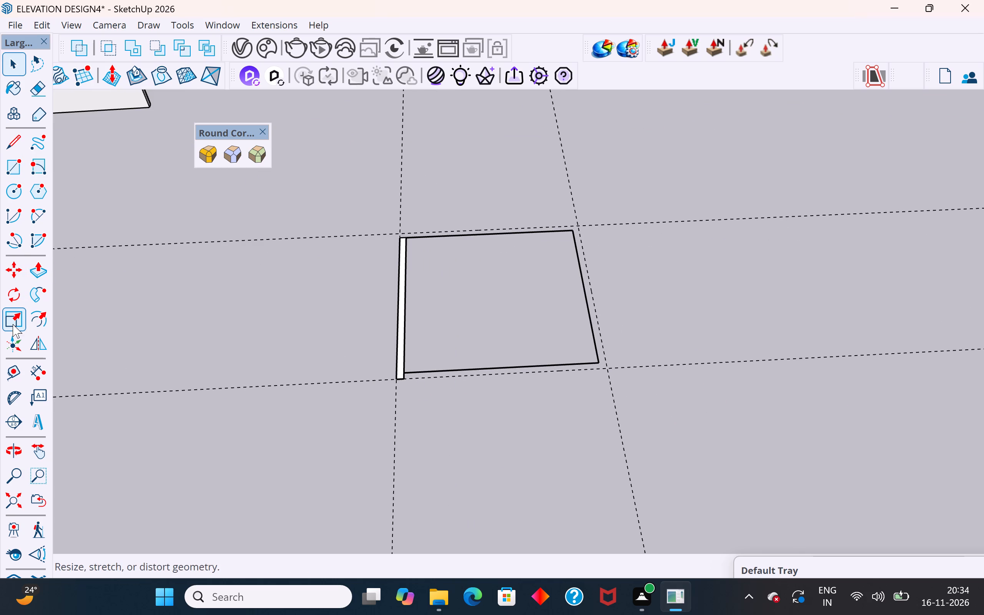
left_click(43, 273)
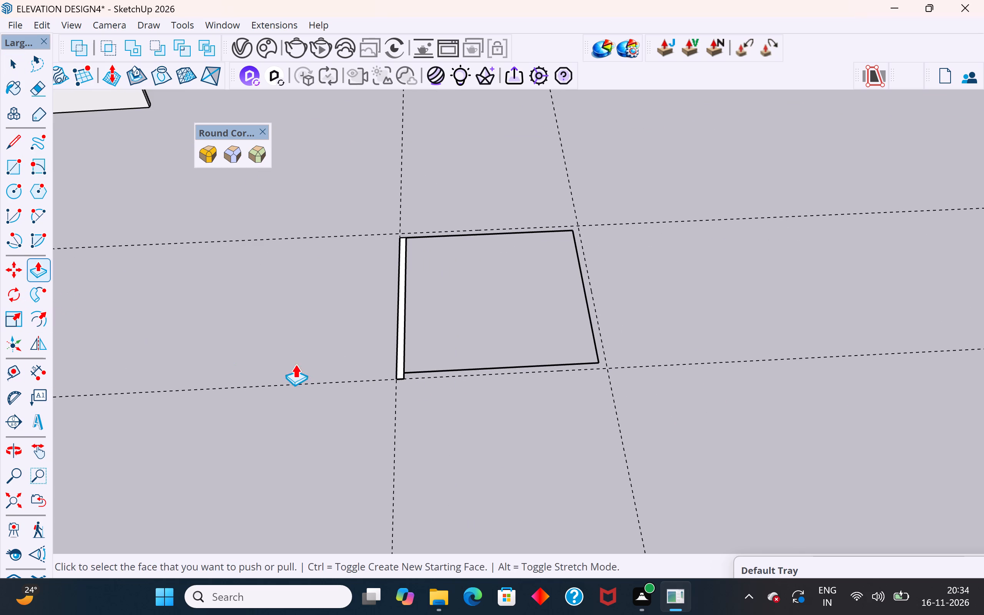
left_click(403, 362)
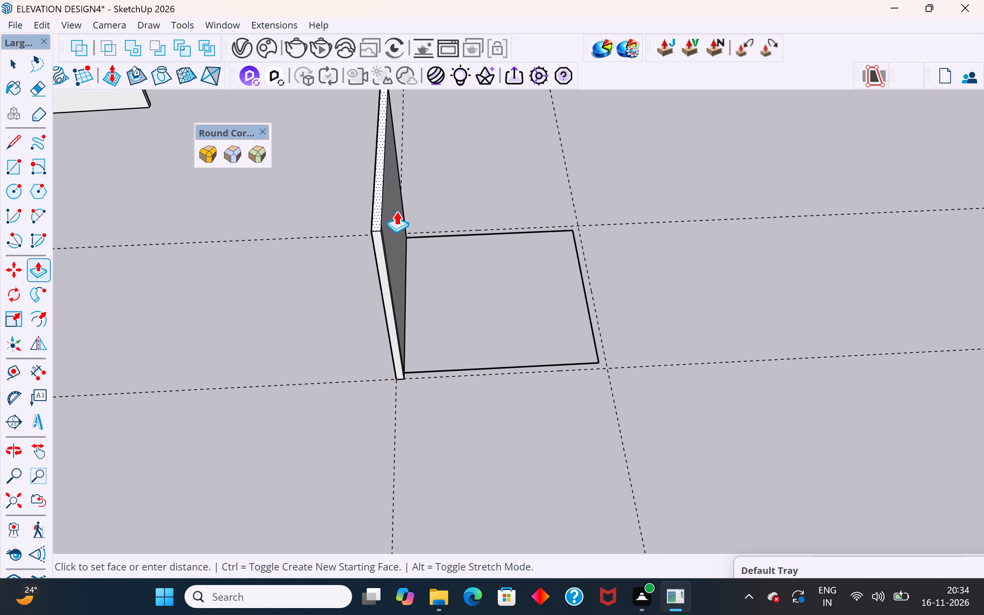
type("12'")
key("Return")
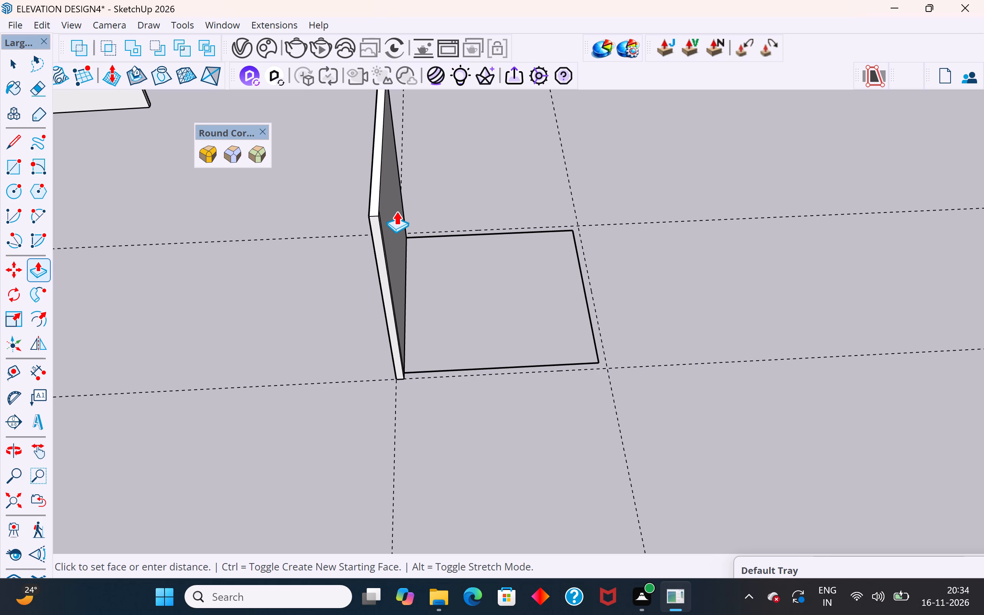
left_click(12, 64)
left_click(251, 330)
Draw a 5" wide rectangular strip along the square's front edge, from the first wall's inner face to the far guide intersection.
middle_click_drag(460, 385, 219, 369)
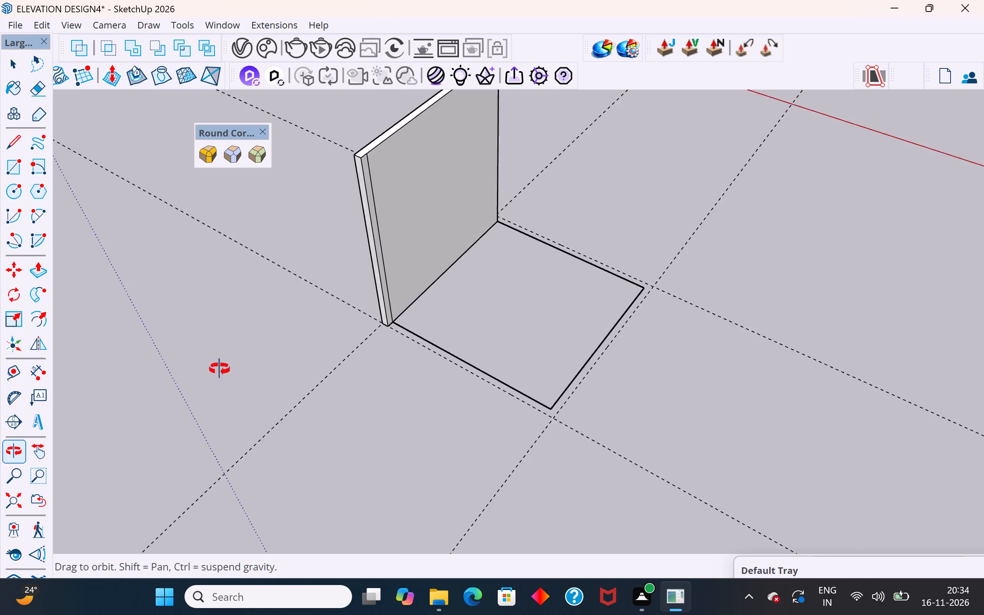
middle_click_drag(219, 369, 218, 365)
scroll(484, 340, "up", 1)
left_click(12, 164)
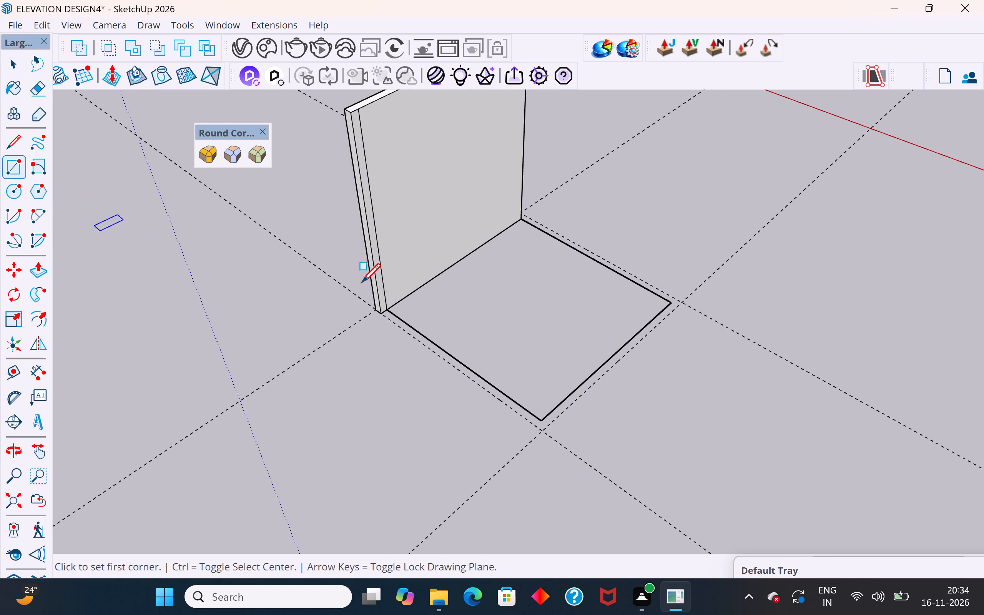
scroll(374, 291, "up", 4)
left_click(393, 318)
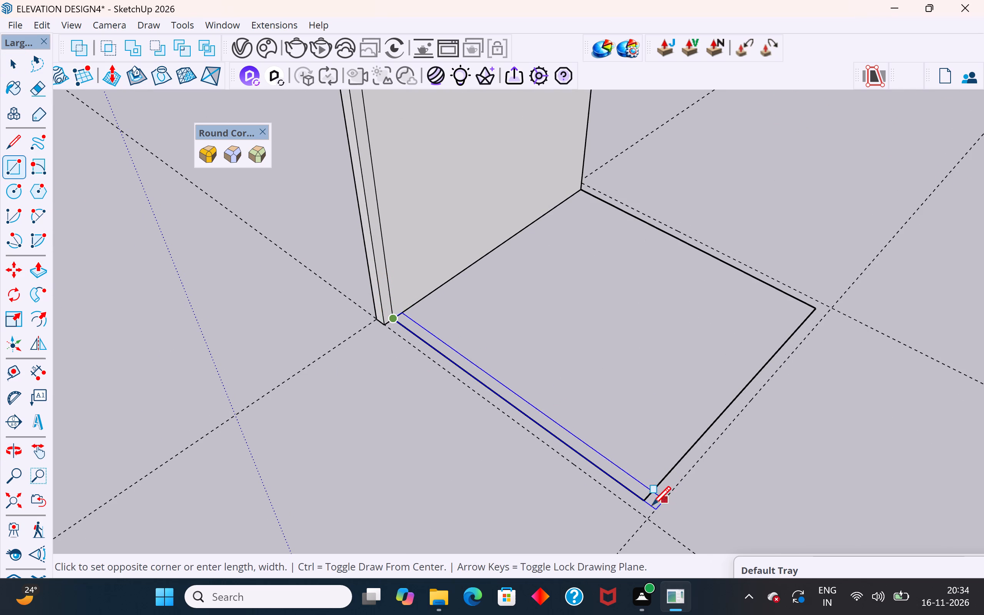
left_click(646, 522)
Delete the large inner face of the square, keeping the new front strip.
left_click(12, 63)
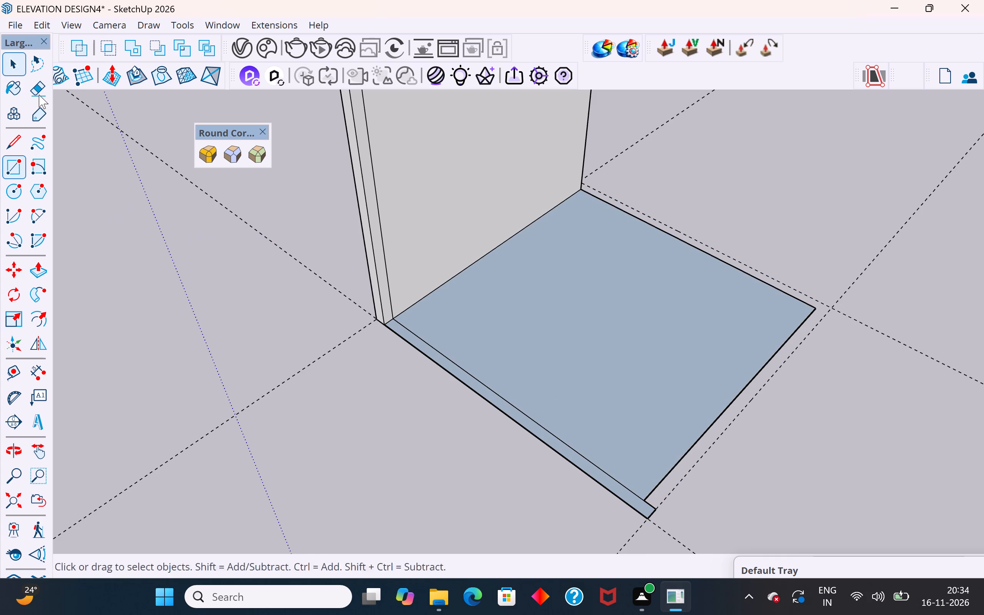
left_click(675, 362)
key("Delete")
Push/Pull the front strip up to the top of the first wall to form the second wall.
left_click(484, 397)
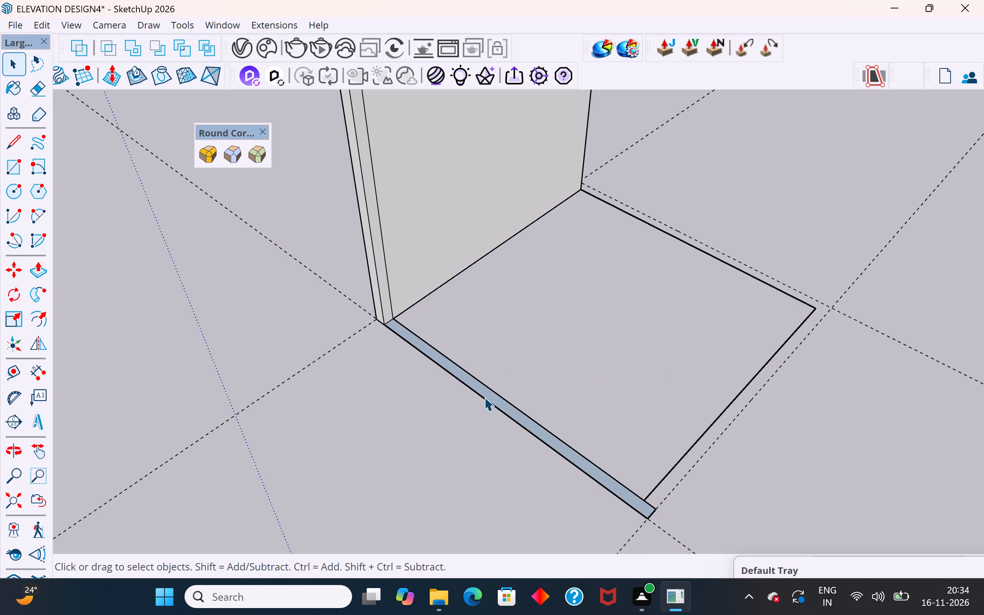
left_click(497, 399)
left_click(33, 271)
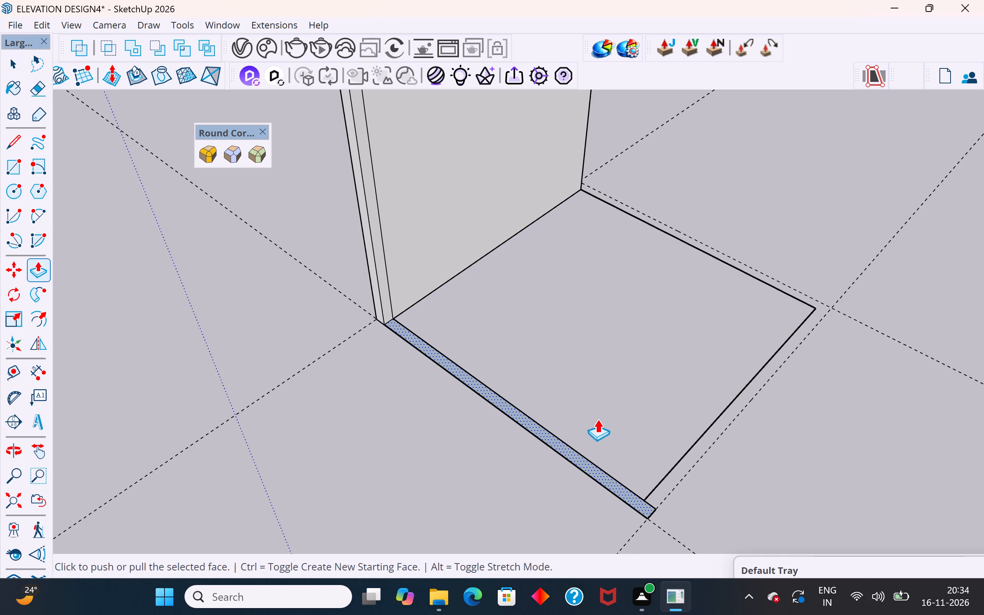
left_click(527, 430)
scroll(527, 430, "down", 5)
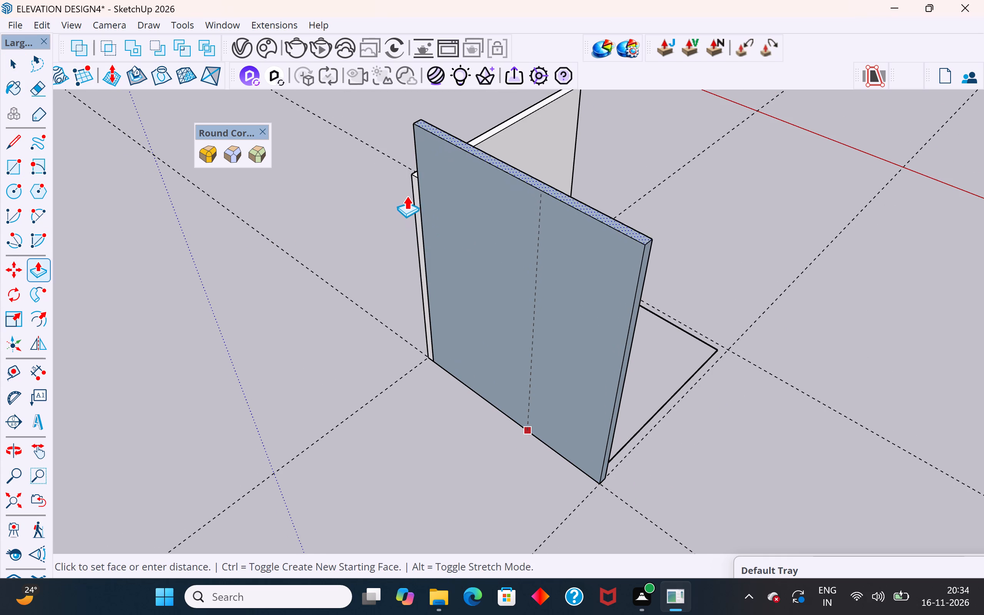
left_click(410, 178)
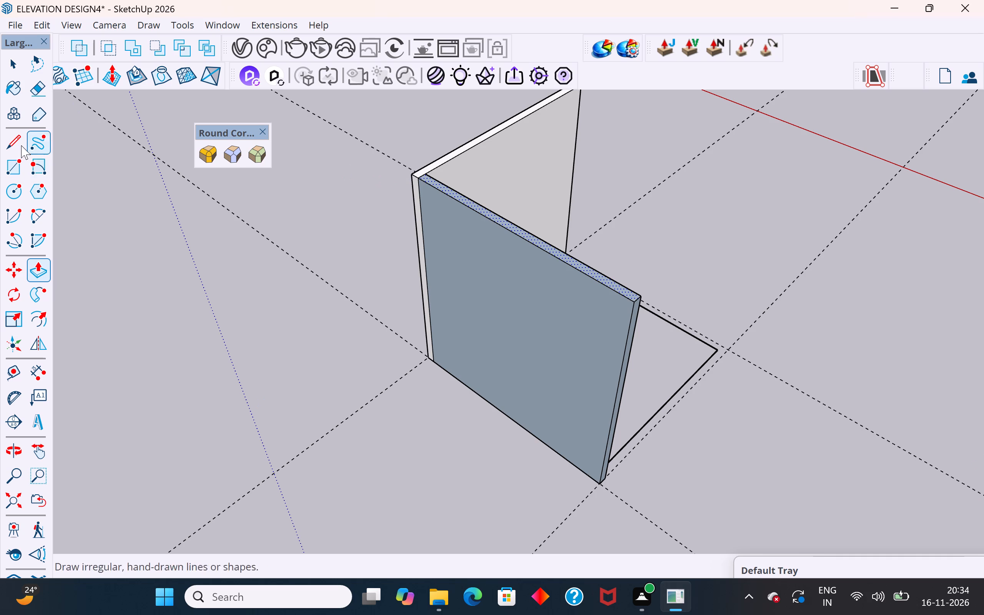
left_click(8, 70)
left_click(229, 352)
Reverse the second wall's large outer and inner faces.
scroll(432, 318, "down", 4)
left_click(451, 314)
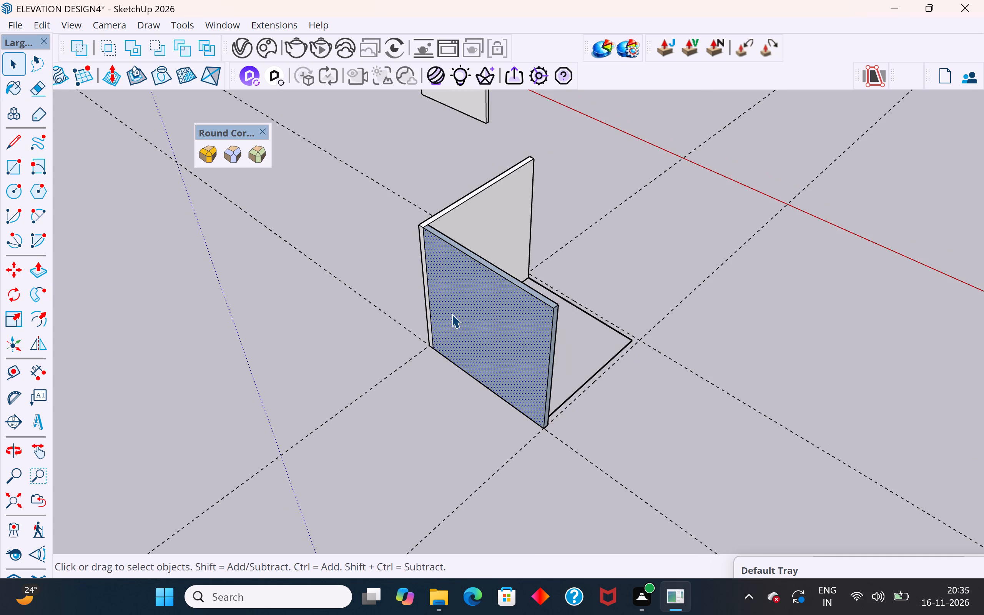
right_click(452, 314)
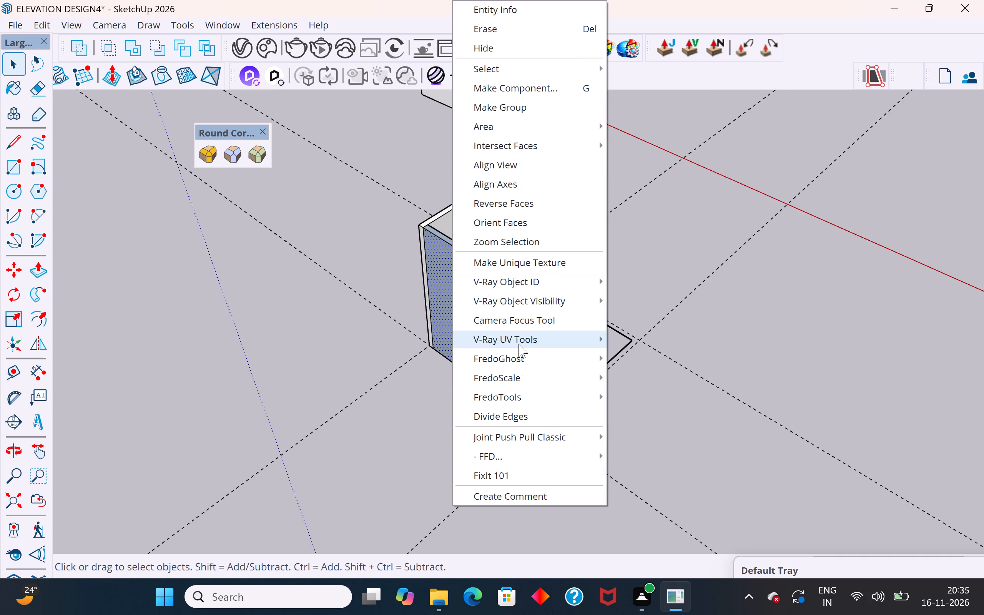
left_click(530, 206)
middle_click_drag(667, 290, 220, 283)
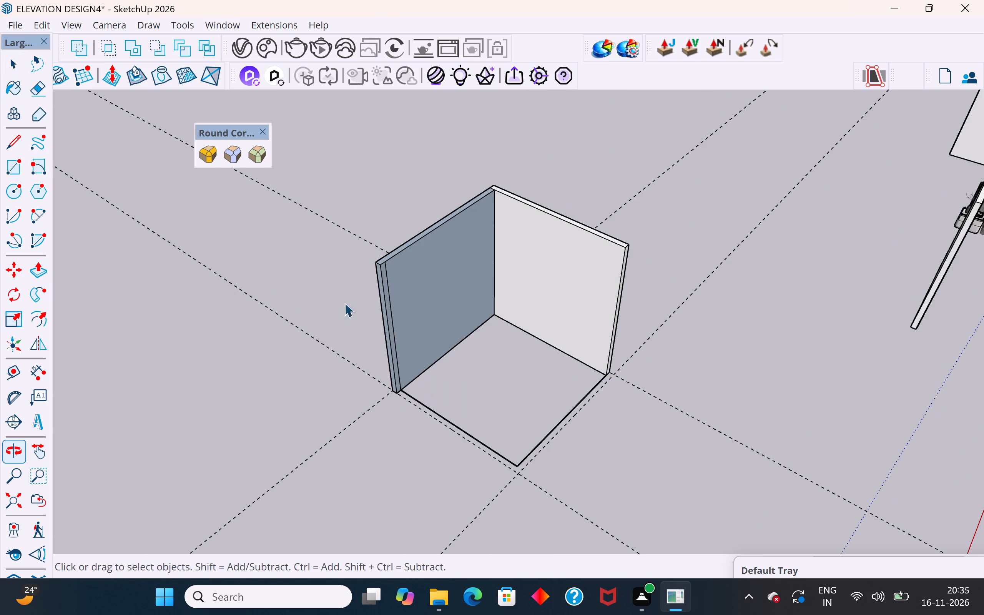
left_click(435, 292)
right_click(435, 292)
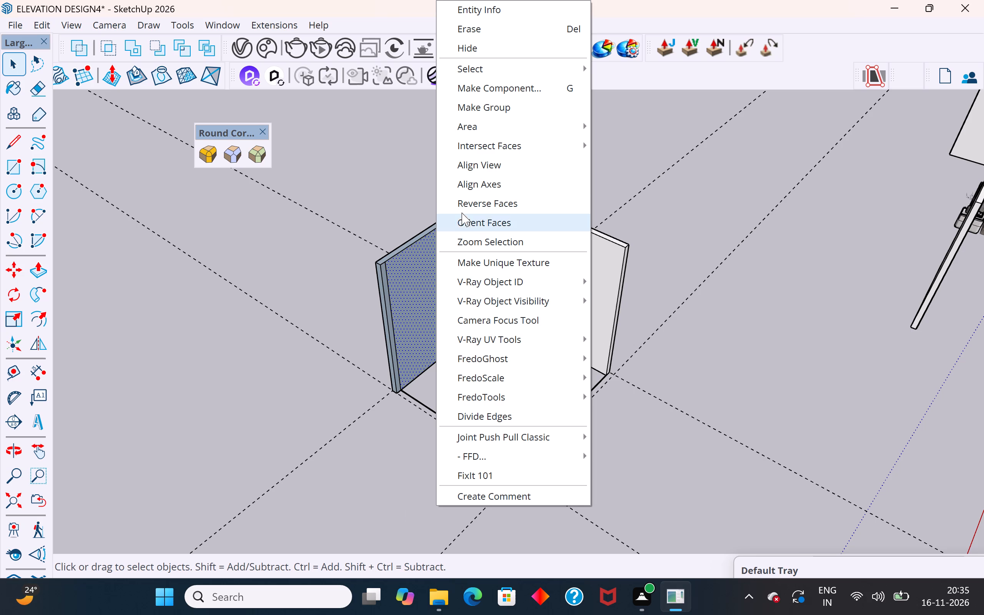
left_click(481, 203)
Reverse the narrow inner strip, the free end face and the top face of the second wall.
scroll(387, 297, "up", 9)
left_click(389, 294)
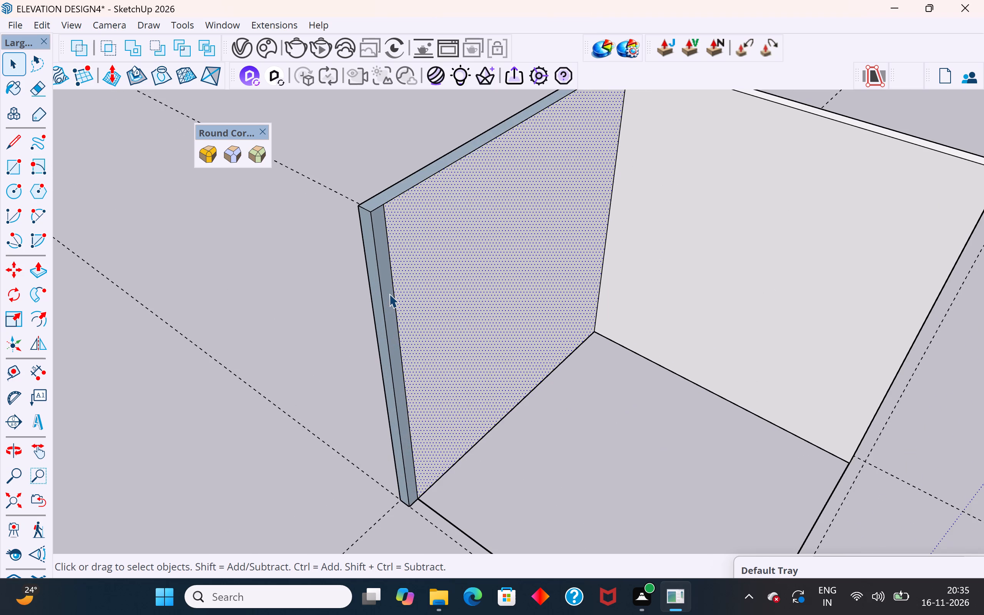
right_click(389, 294)
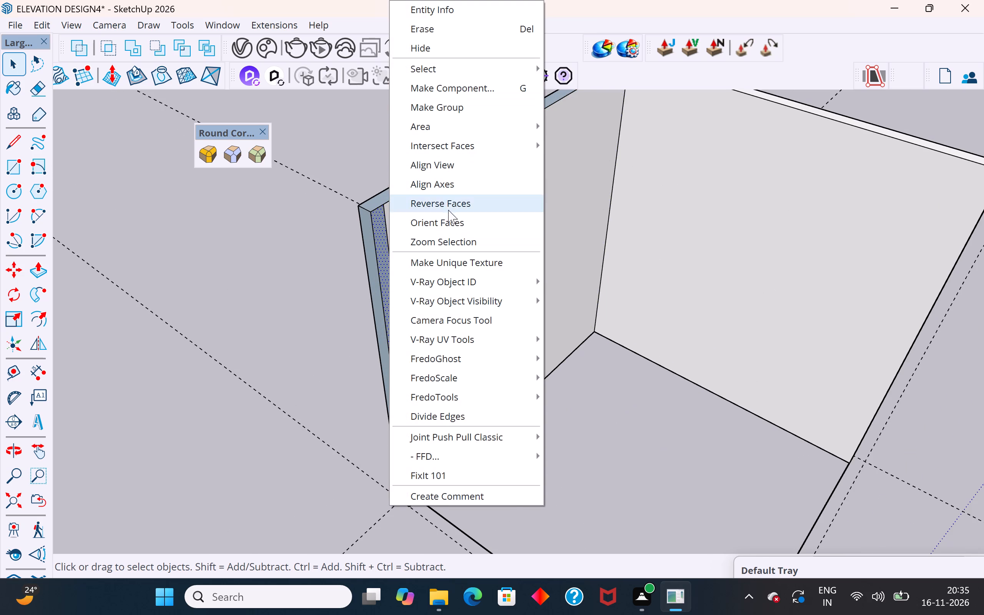
left_click(445, 201)
scroll(364, 231, "up", 4)
left_click(374, 228)
right_click(374, 228)
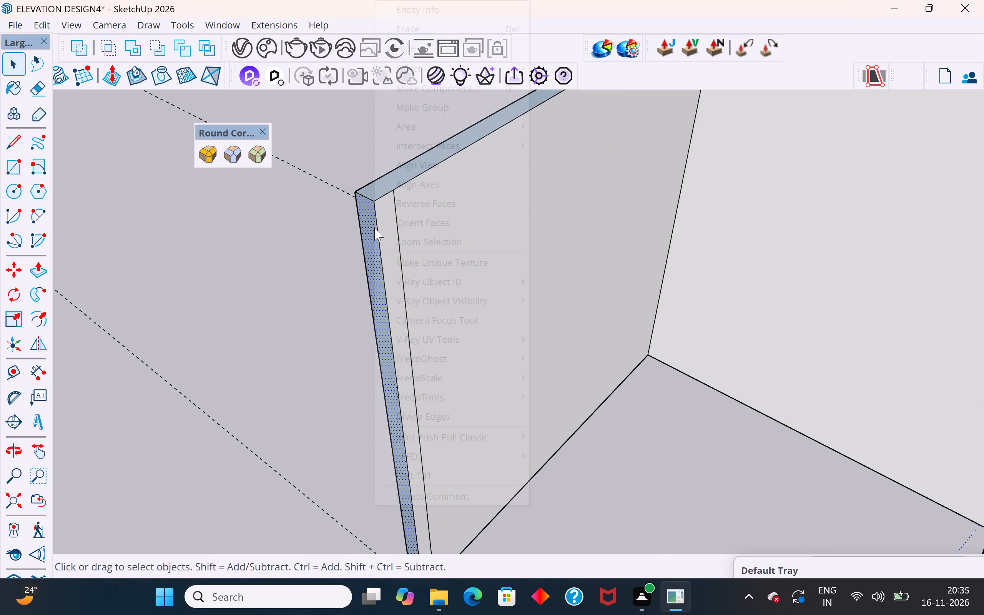
left_click(451, 204)
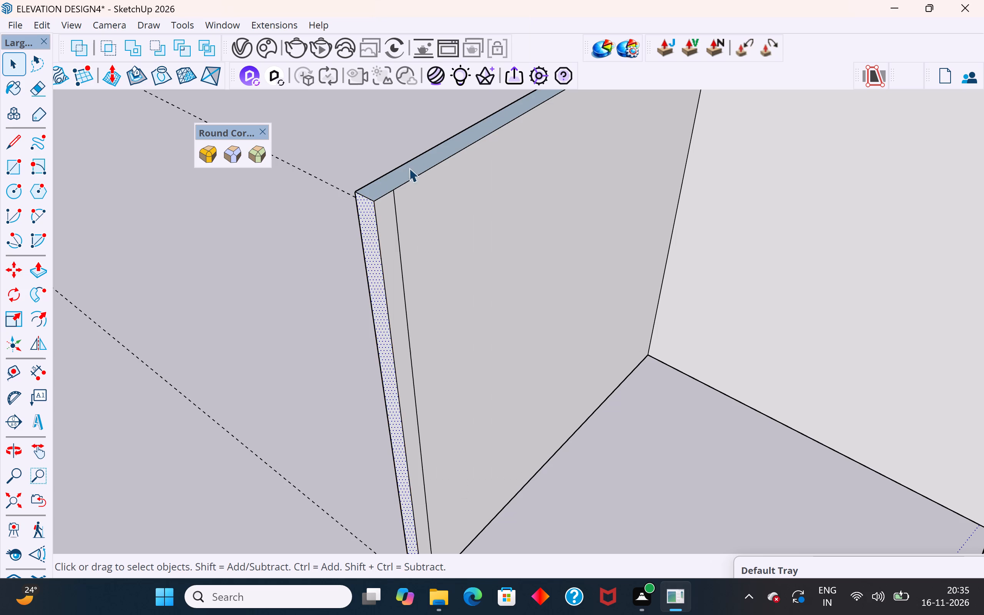
left_click(421, 168)
right_click(421, 168)
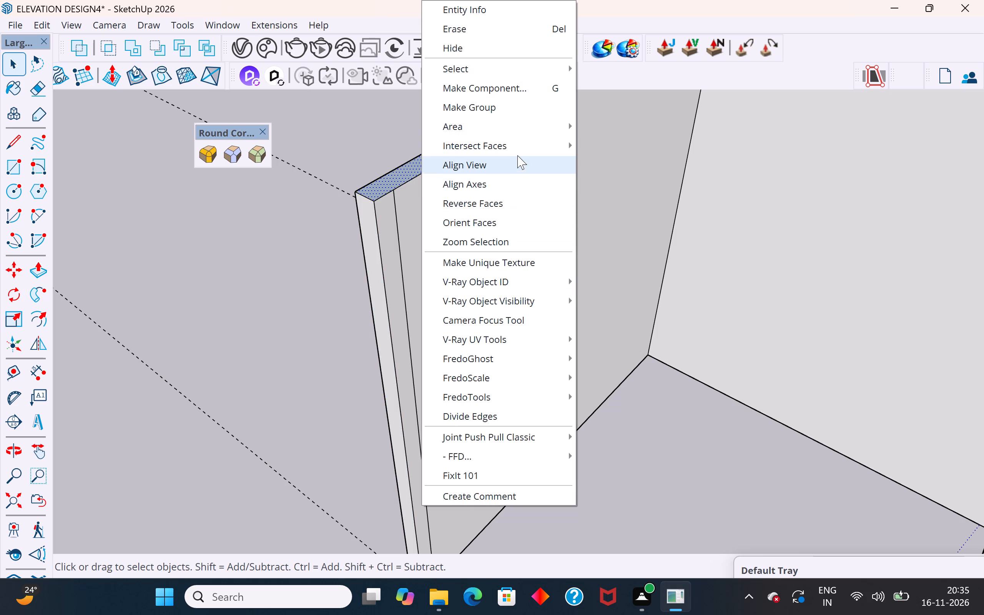
left_click(494, 204)
Delete the vertical seam edge on the second wall's inner face near its free end.
scroll(336, 239, "down", 3)
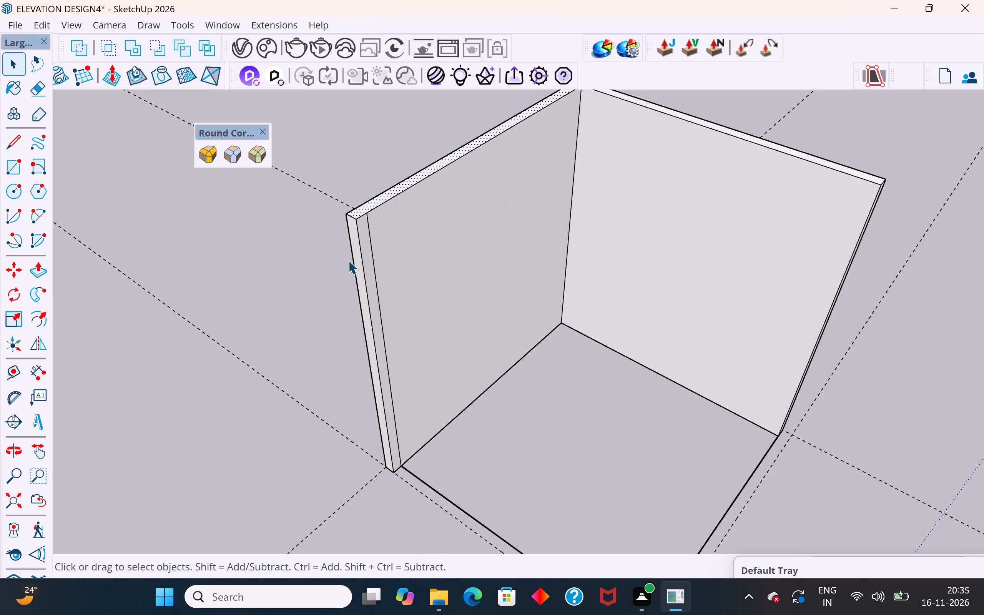
left_click(375, 261)
key("Delete")
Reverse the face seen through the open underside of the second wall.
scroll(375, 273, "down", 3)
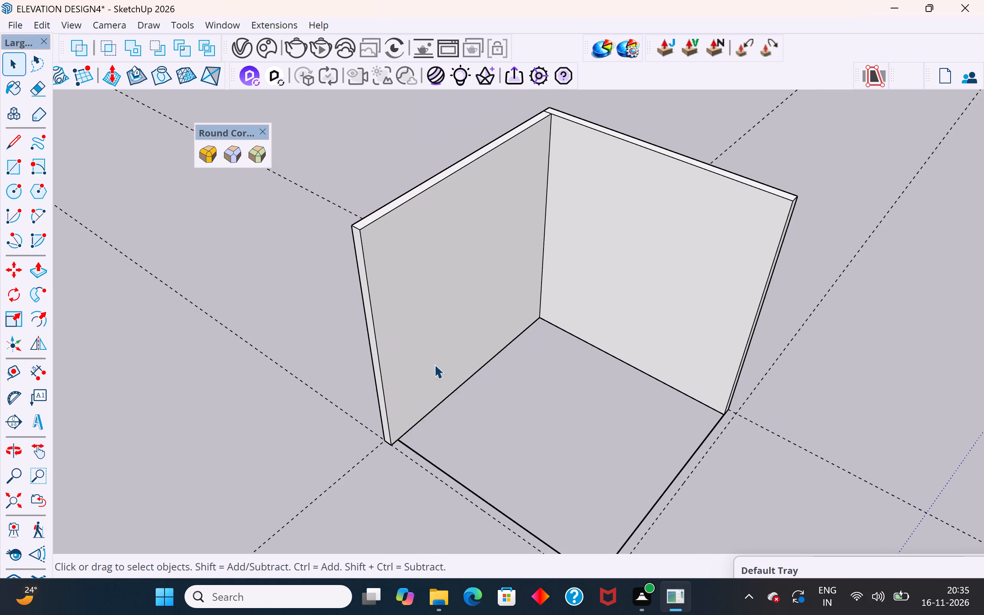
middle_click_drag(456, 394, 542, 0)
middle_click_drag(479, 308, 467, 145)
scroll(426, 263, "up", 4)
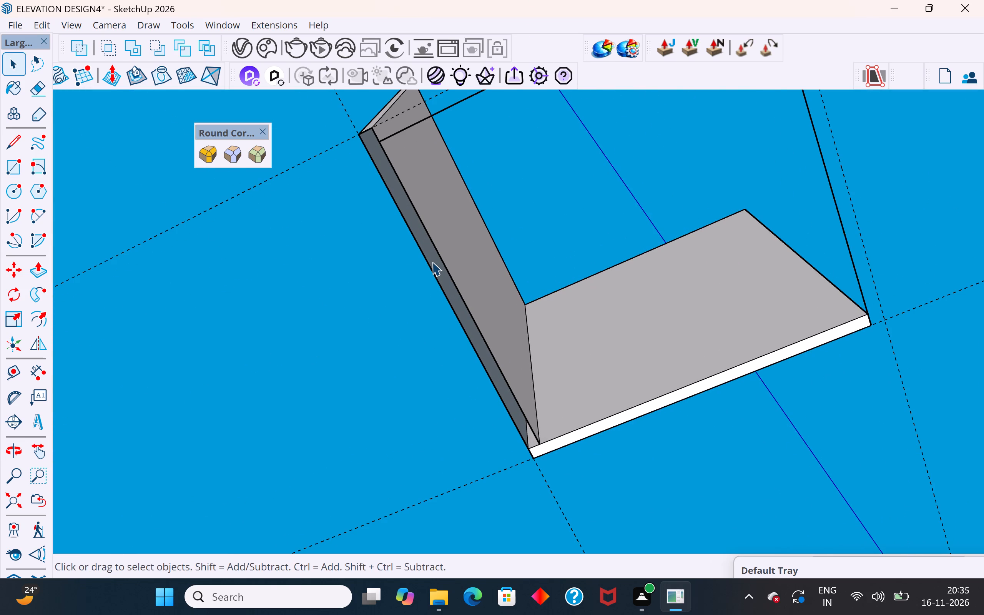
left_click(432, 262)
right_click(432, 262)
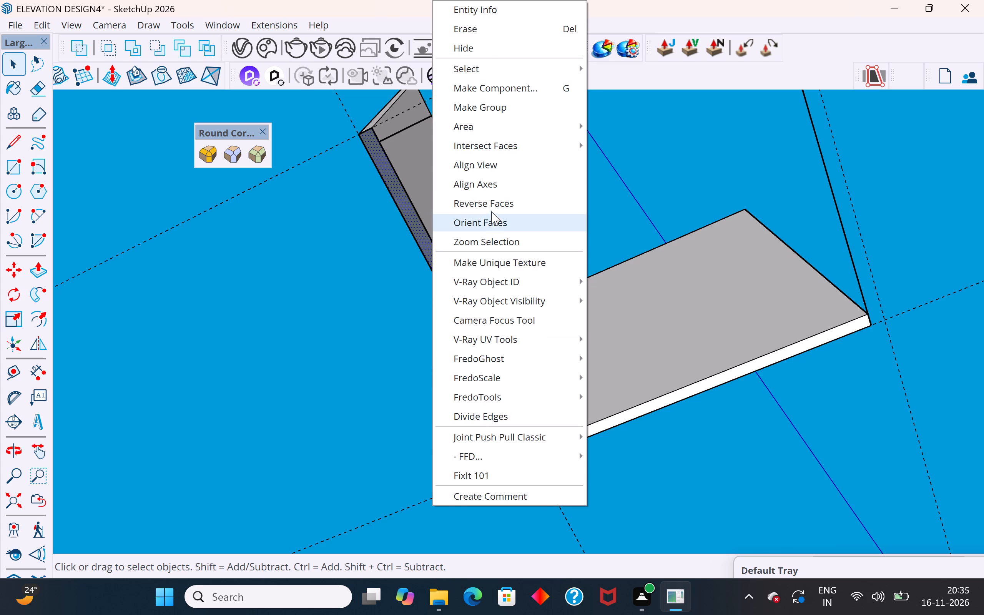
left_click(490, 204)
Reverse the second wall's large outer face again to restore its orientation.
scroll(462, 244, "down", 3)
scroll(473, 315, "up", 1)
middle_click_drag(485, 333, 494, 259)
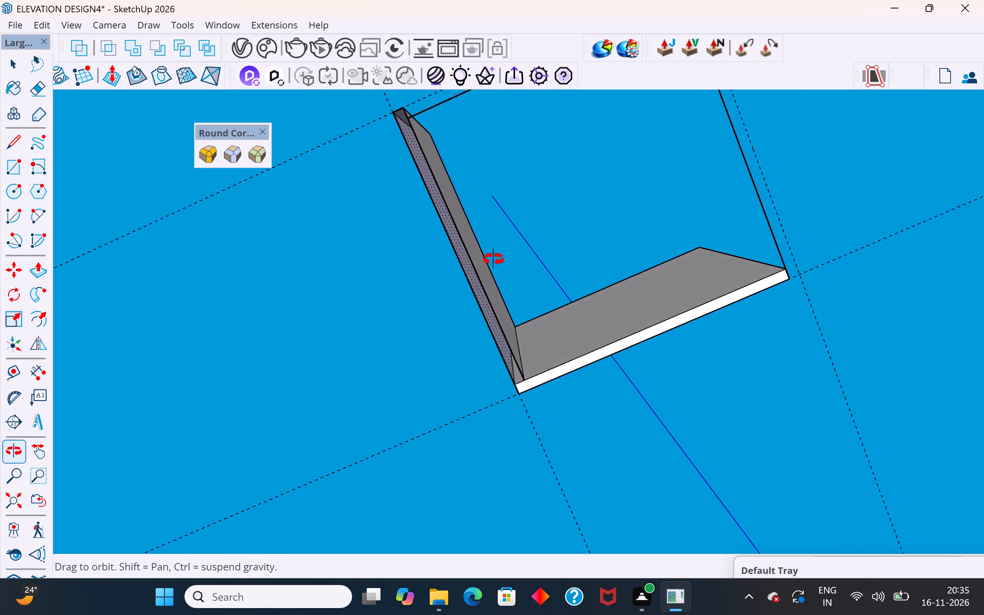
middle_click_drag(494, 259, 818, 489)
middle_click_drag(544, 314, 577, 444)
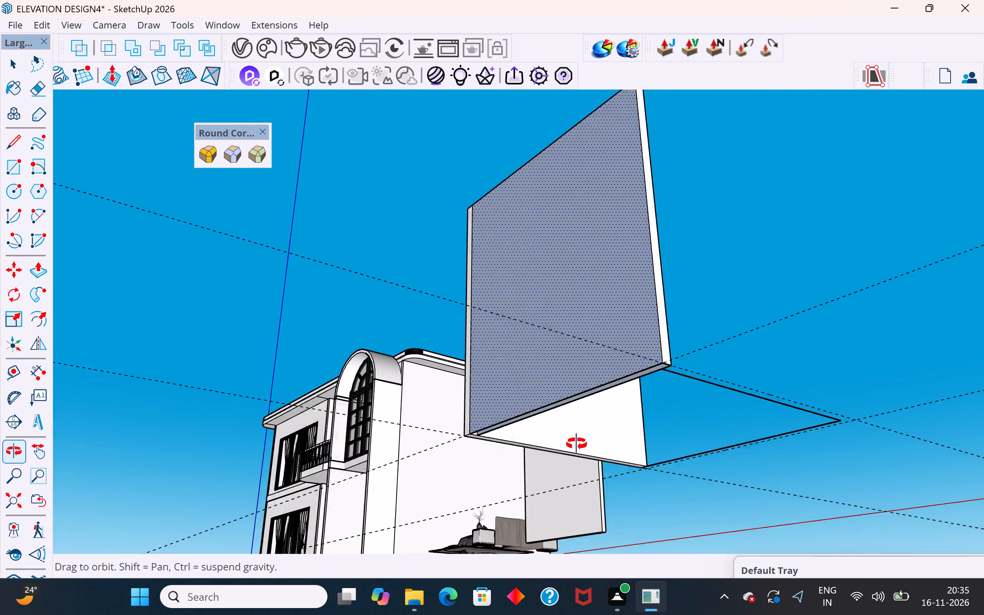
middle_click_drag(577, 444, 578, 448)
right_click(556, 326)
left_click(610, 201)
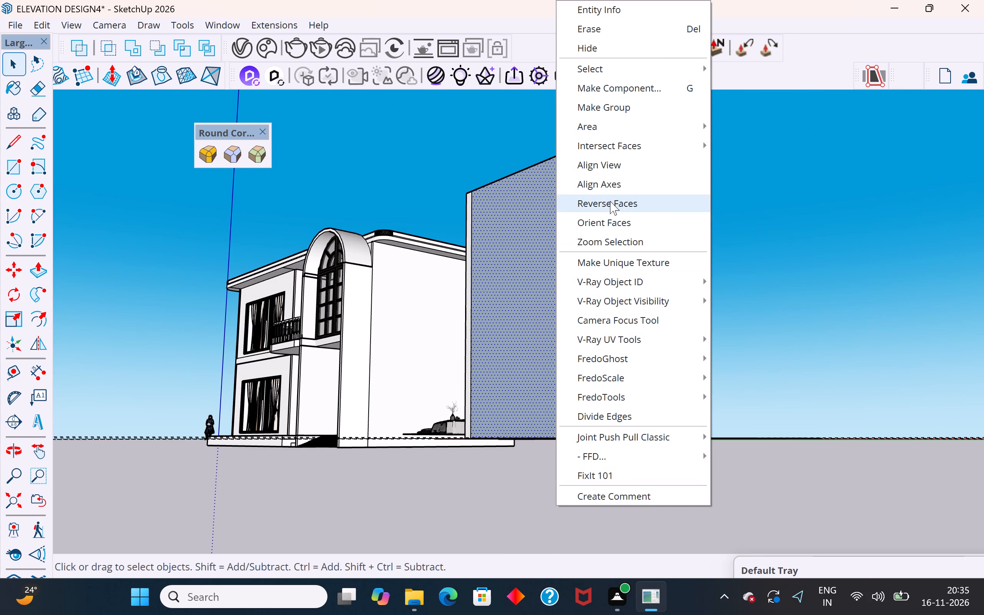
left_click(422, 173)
Draw a rectangle across the second wall's open underside, from its free outer end to the first wall, to close it.
middle_click_drag(509, 270, 767, 517)
middle_click_drag(571, 316, 244, 336)
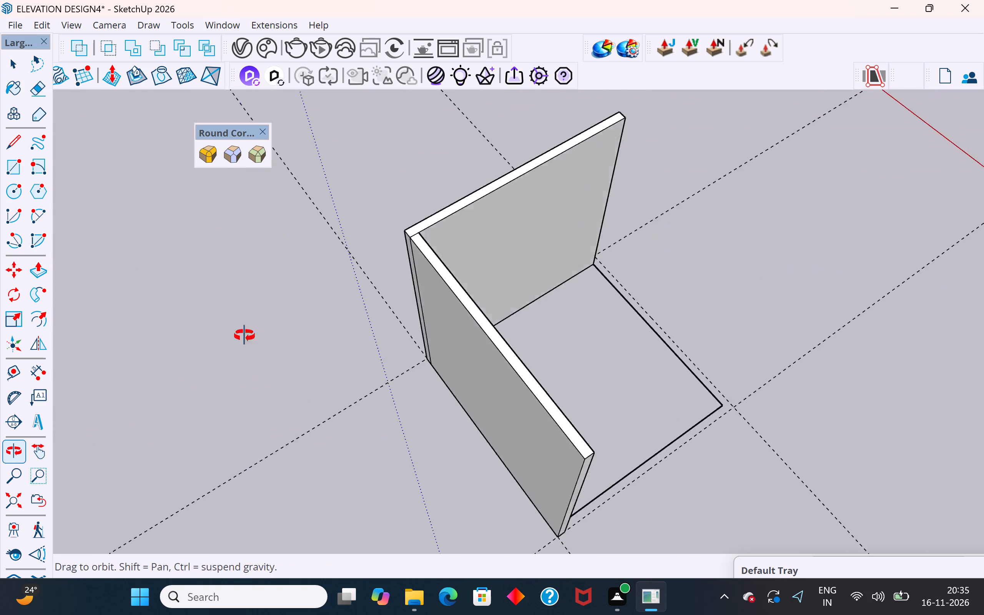
middle_click_drag(244, 336, 220, 104)
middle_click_drag(471, 445, 460, 269)
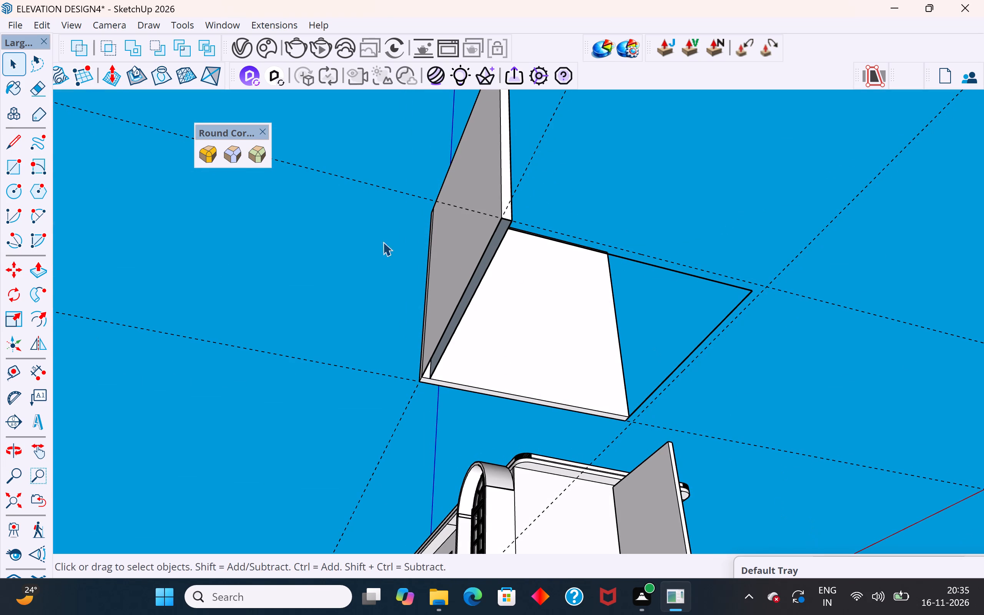
left_click(13, 160)
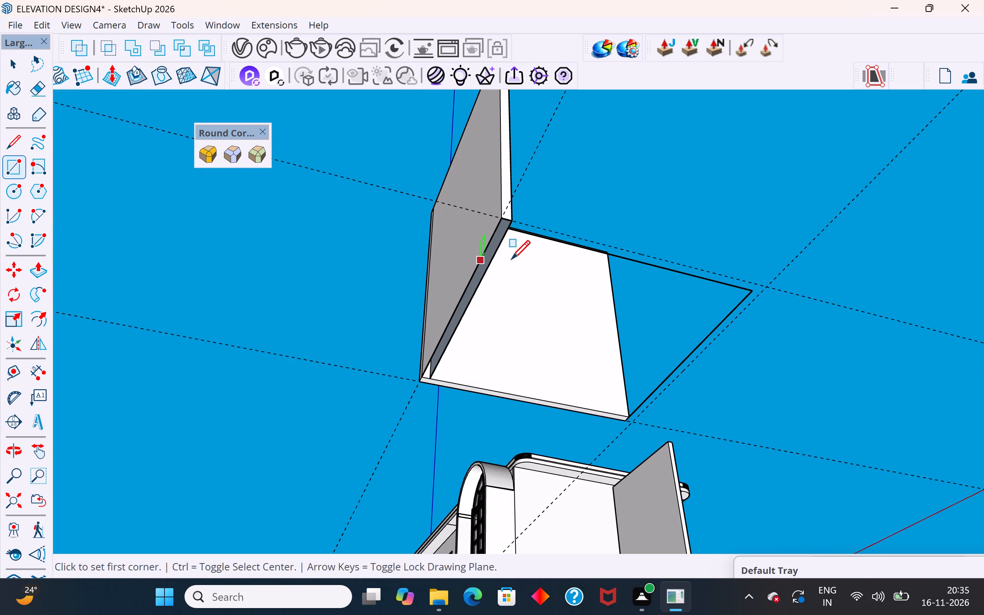
left_click(510, 216)
left_click(423, 380)
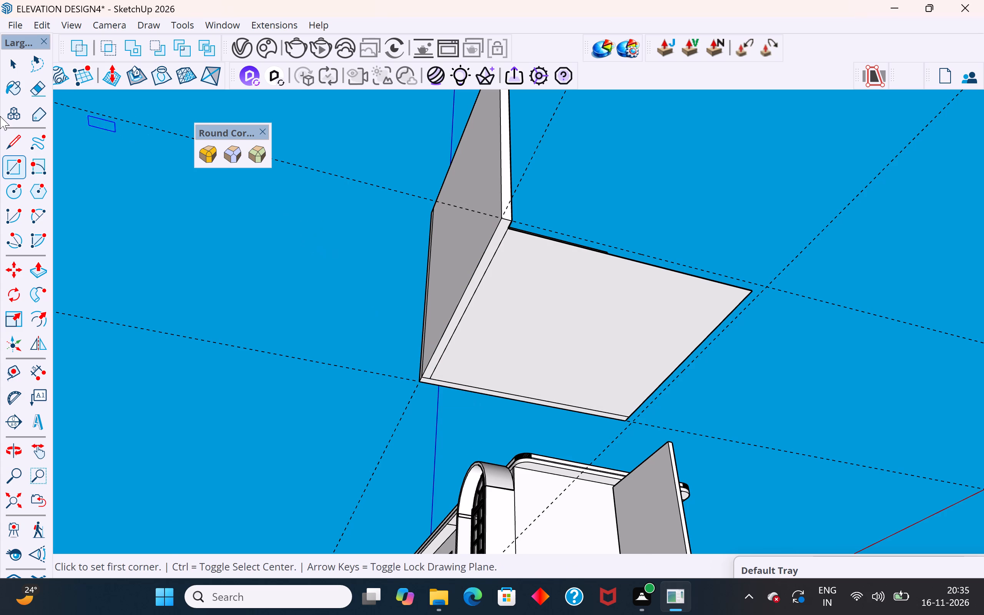
Delete the large floor face inside the square, keeping the walls and the square's edges.
left_click(15, 62)
left_click(224, 289)
left_click(614, 293)
key("Delete")
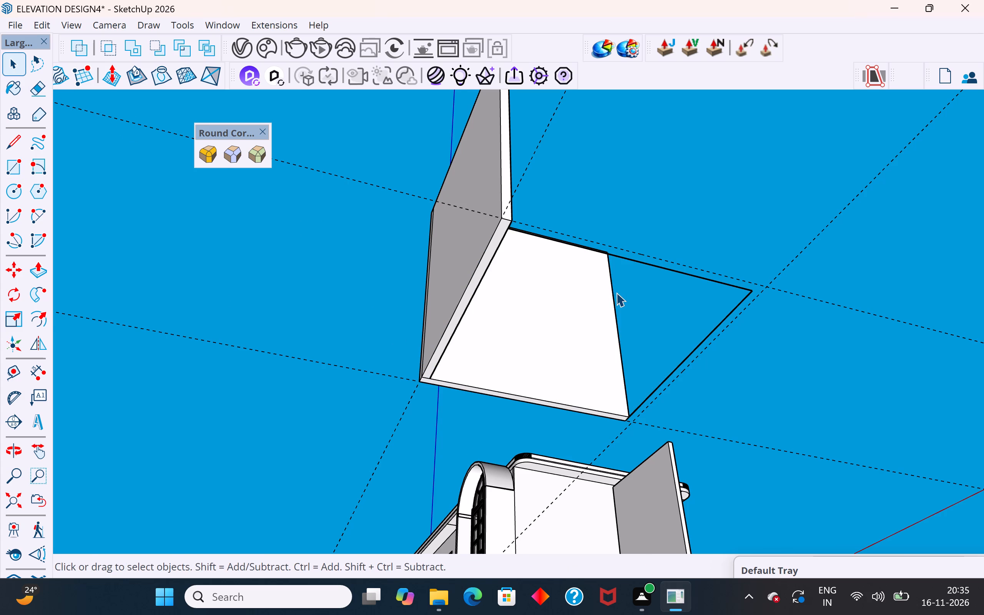
scroll(616, 293, "up", 1)
middle_click_drag(614, 293, 245, 542)
scroll(388, 316, "down", 3)
middle_click_drag(396, 341, 524, 588)
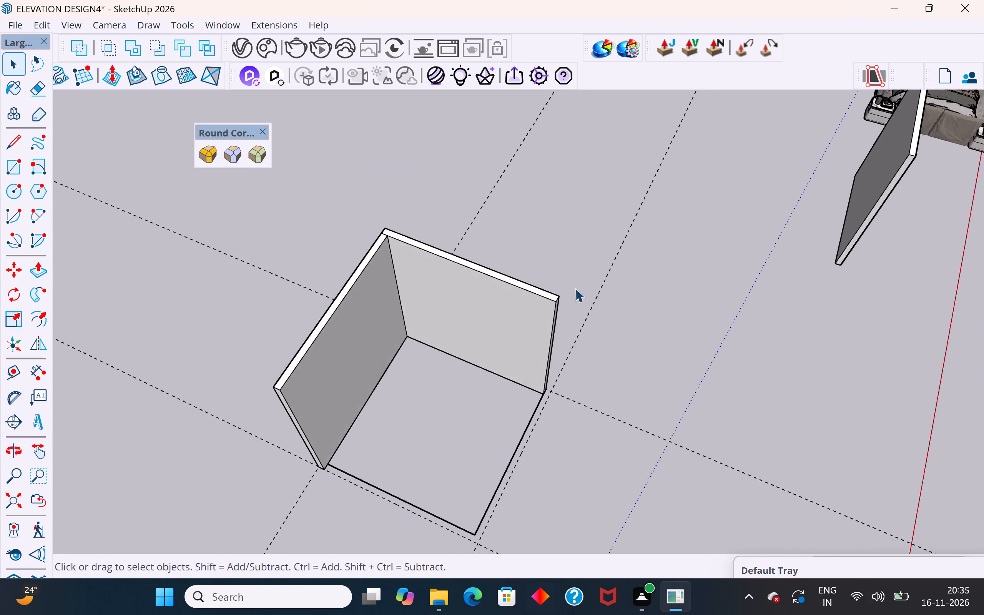
Draw a narrow wall-footprint rectangle outside the square's third side, from the existing wall's outer end to the square's free corner.
scroll(574, 261, "down", 3)
middle_click_drag(536, 445, 562, 508)
scroll(519, 453, "up", 5)
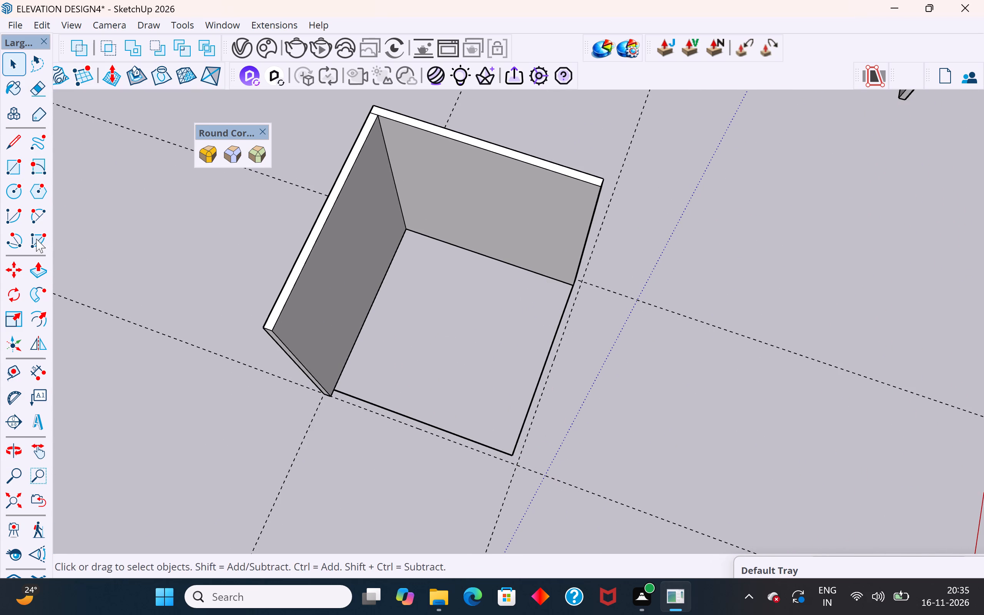
left_click(13, 166)
scroll(558, 298, "up", 4)
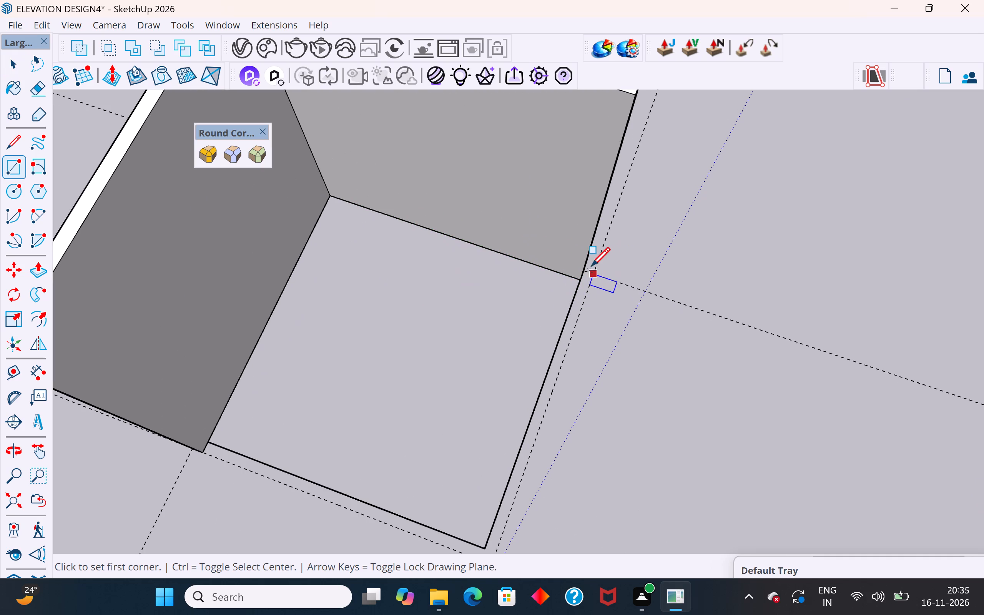
left_click(592, 271)
scroll(531, 398, "down", 4)
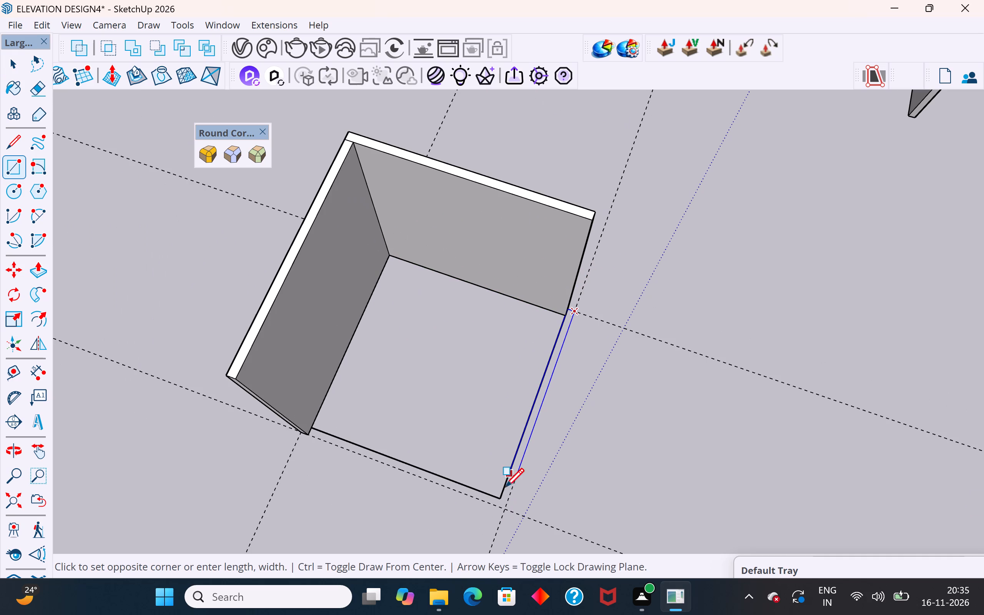
left_click(501, 501)
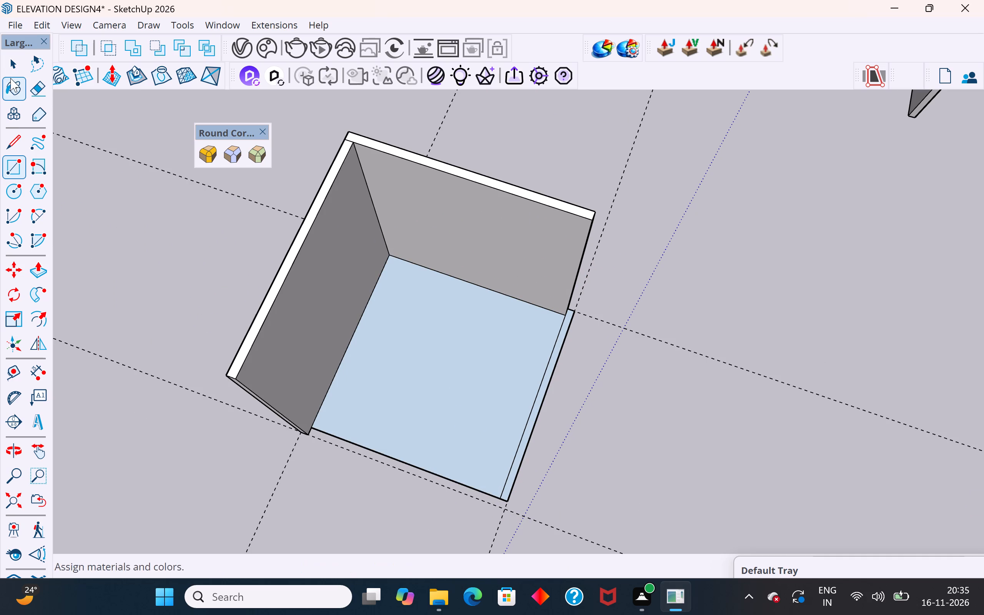
Delete the large floor face inside the square, keeping the third wall's narrow footprint.
left_click(14, 59)
left_click(447, 391)
key("Delete")
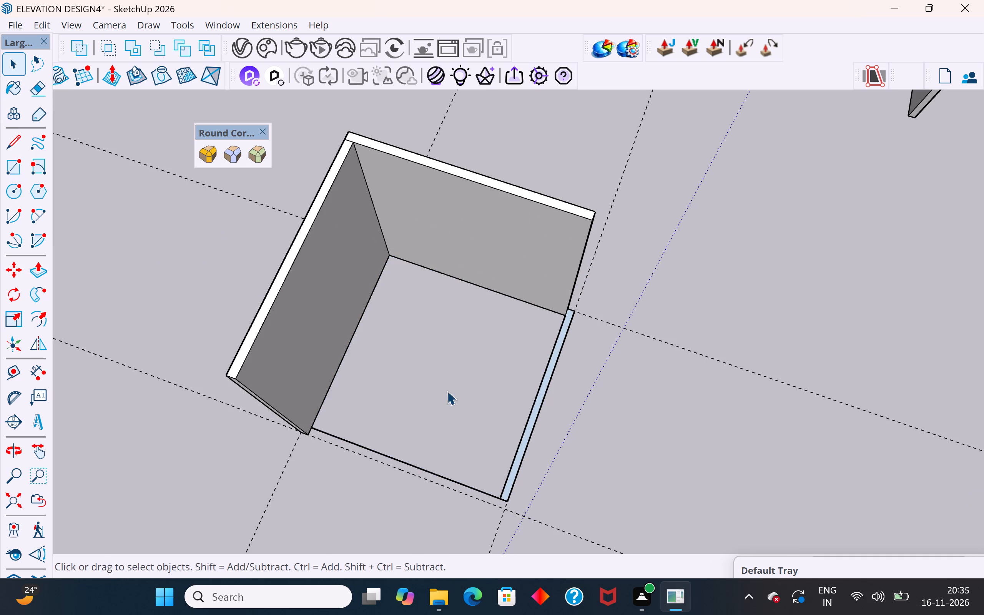
Push/Pull the third wall's footprint up to the top of the adjoining wall.
middle_click_drag(537, 375, 577, 214)
scroll(555, 395, "up", 3)
left_click(555, 395)
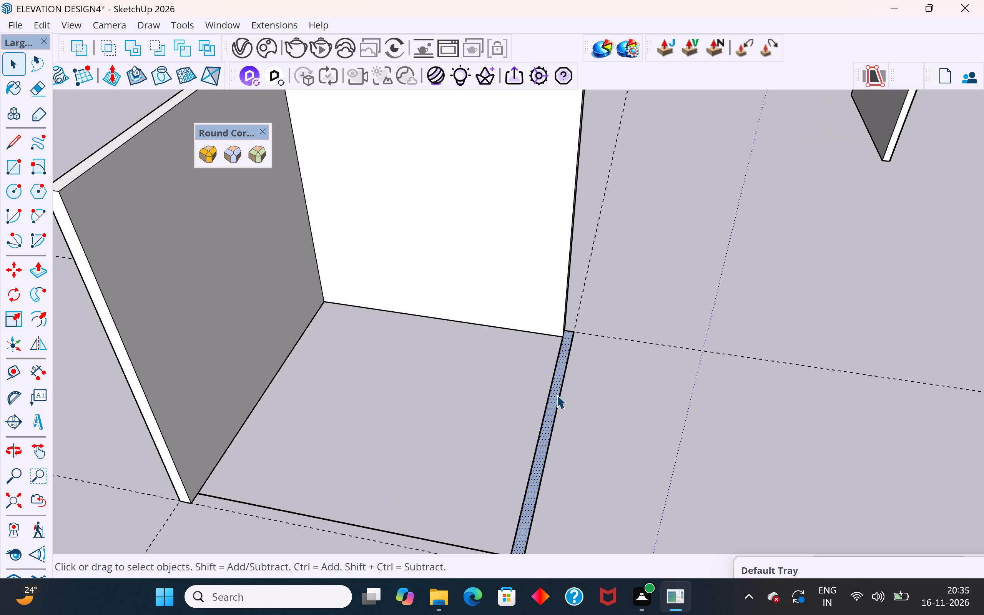
left_click(36, 268)
scroll(453, 440, "down", 5)
middle_click_drag(567, 434, 396, 437)
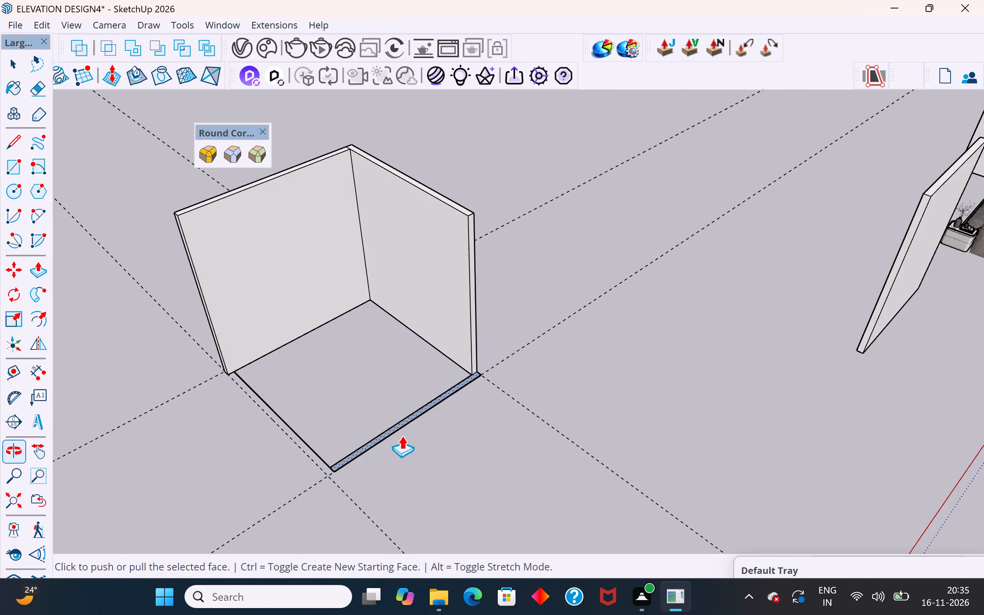
scroll(482, 388, "up", 7)
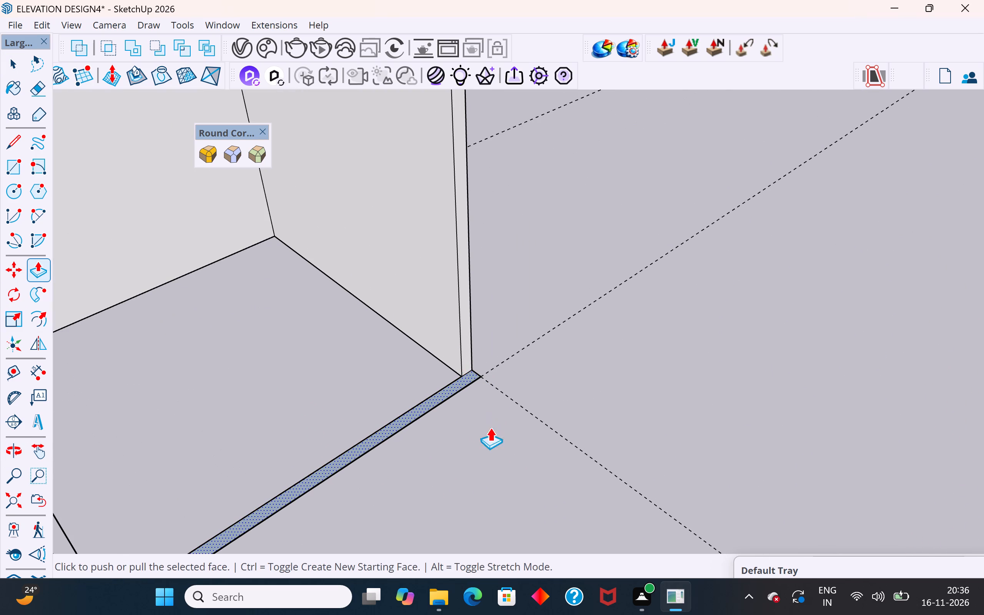
left_click(467, 368)
scroll(467, 368, "down", 5)
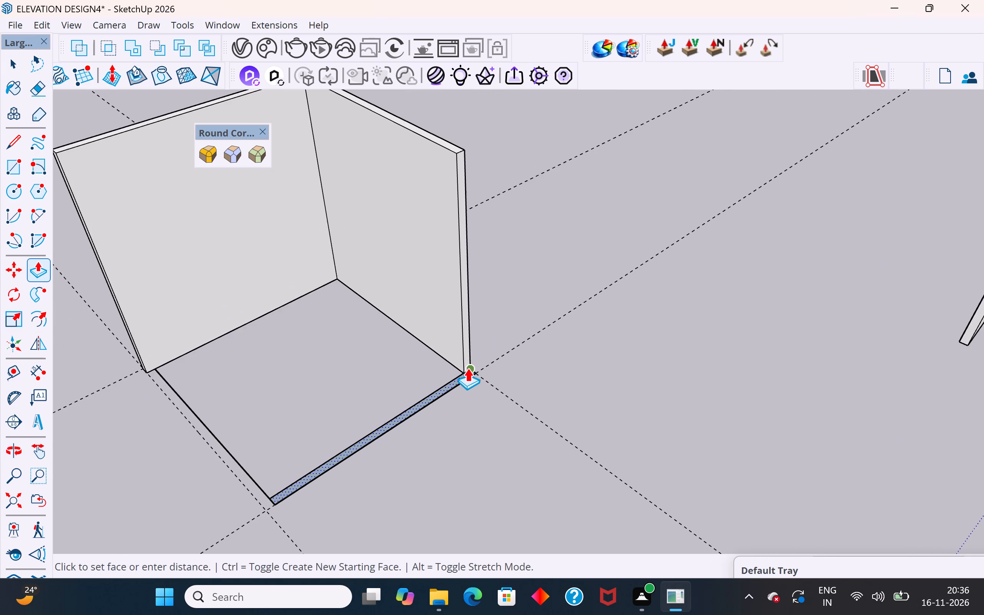
left_click(452, 155)
scroll(675, 371, "down", 9)
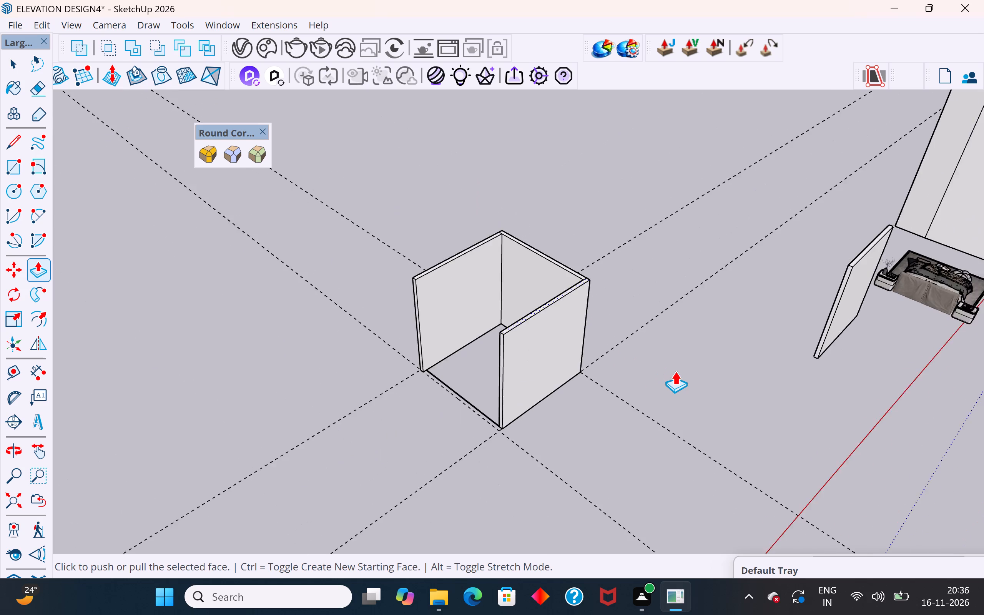
left_click(17, 64)
left_click(145, 270)
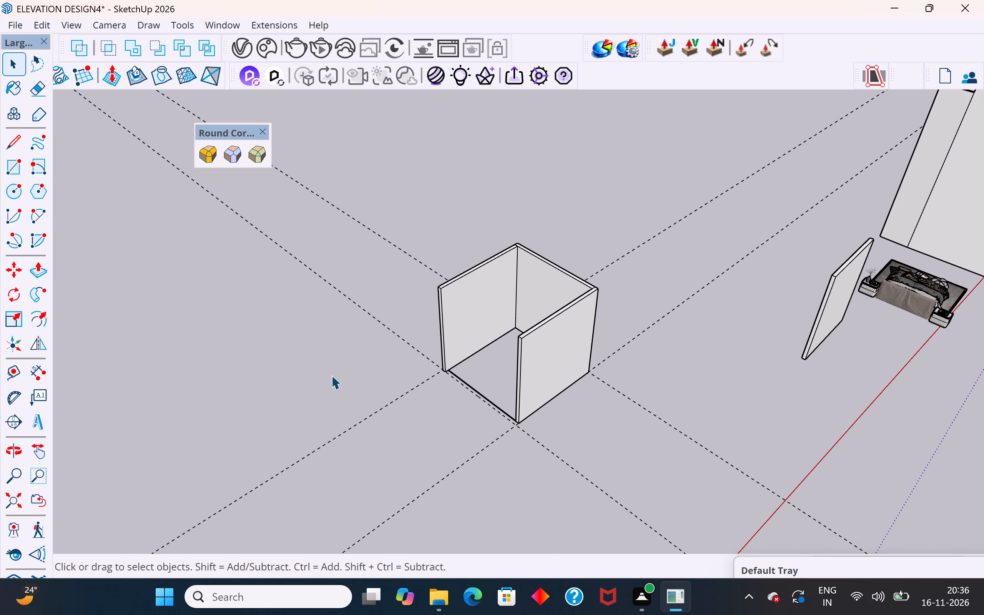
Inspect the three-walled room from its open side, from beneath and from above.
scroll(331, 375, "down", 4)
middle_click_drag(479, 432, 492, 475)
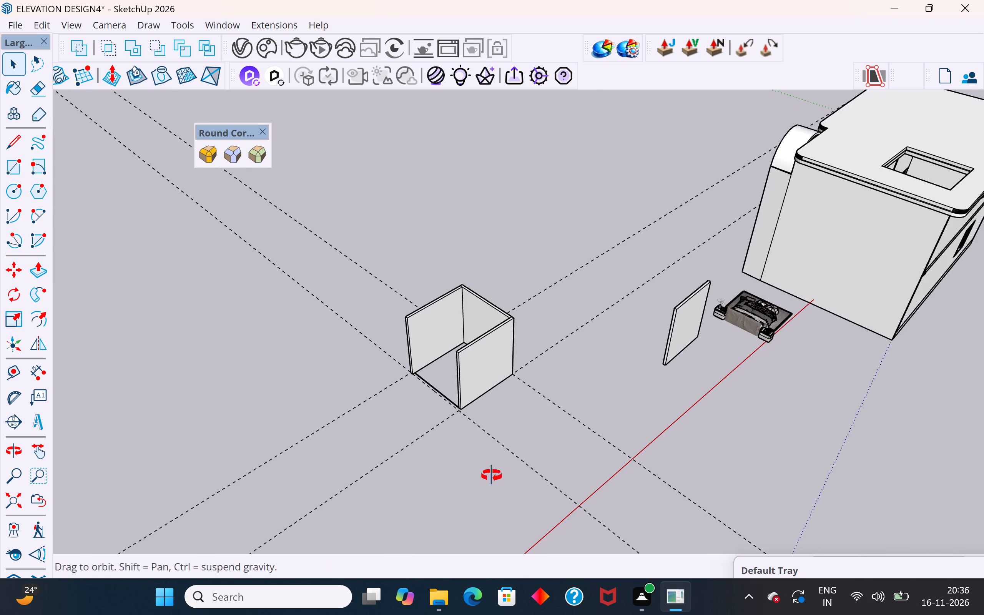
middle_click_drag(492, 475, 496, 494)
scroll(447, 421, "up", 8)
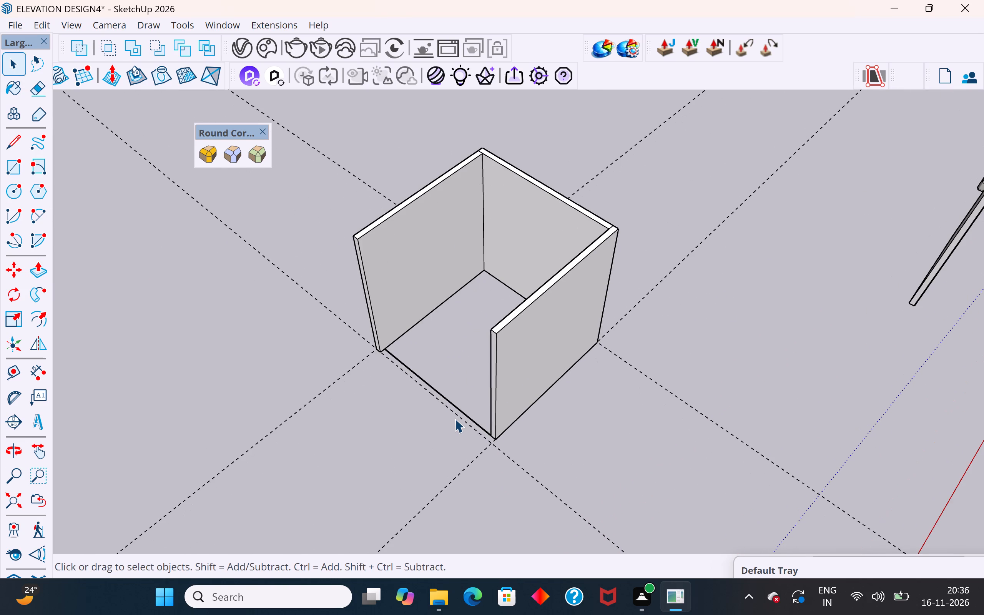
scroll(454, 417, "up", 3)
middle_click_drag(584, 436, 798, 95)
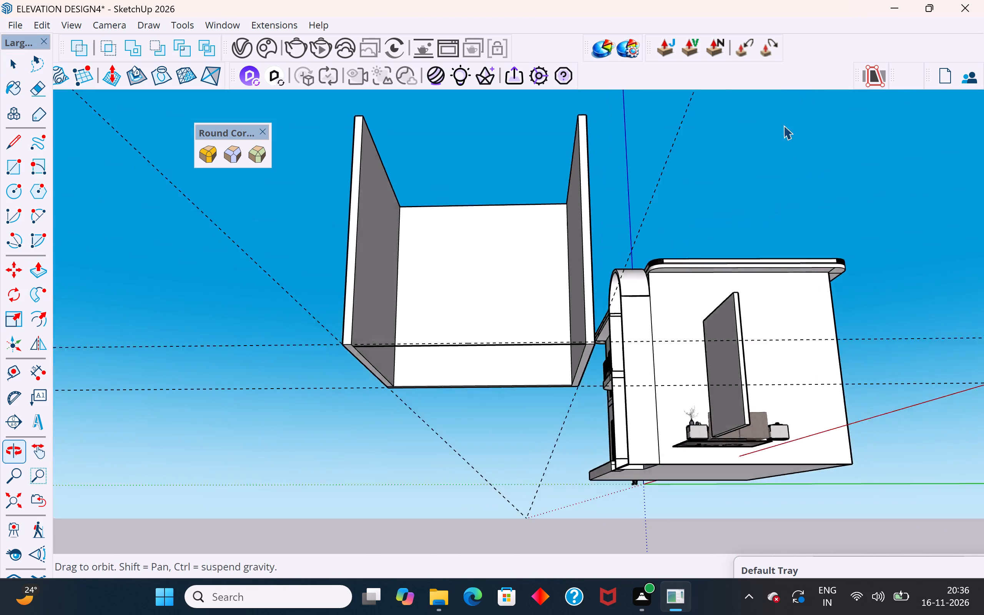
middle_click_drag(590, 425, 442, 550)
scroll(534, 333, "down", 6)
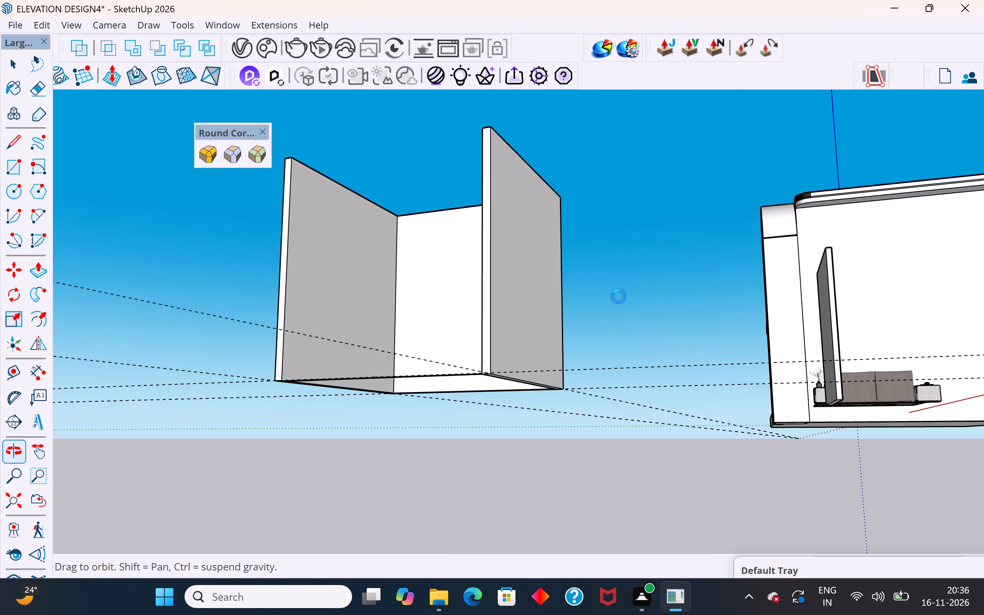
middle_click_drag(643, 279, 605, 451)
scroll(592, 435, "down", 4)
middle_click_drag(518, 515, 507, 557)
scroll(608, 240, "down", 6)
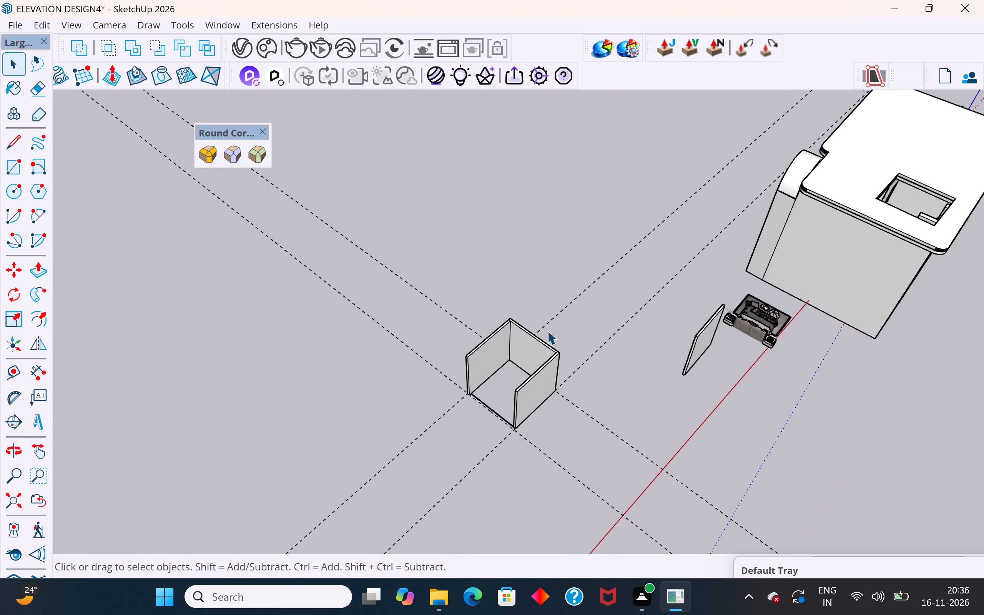
Draw a narrow wall-footprint rectangle along the square's open fourth side, from the square's inner corner to the third wall's outer corner.
scroll(547, 331, "down", 1)
middle_click_drag(552, 346, 573, 420)
scroll(573, 420, "down", 1)
scroll(573, 420, "up", 17)
middle_click_drag(481, 382, 505, 361)
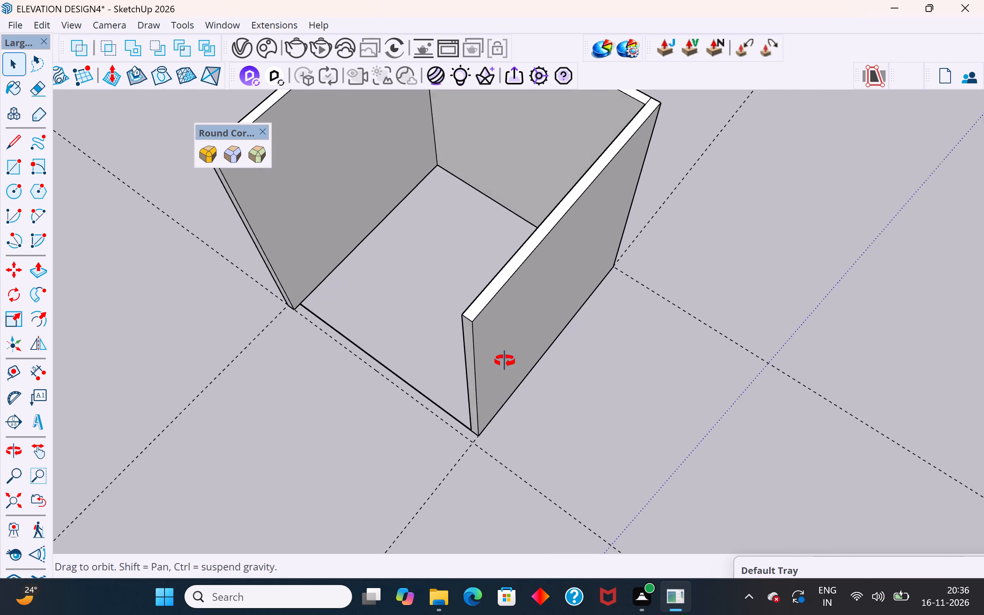
middle_click_drag(505, 361, 505, 359)
left_click(15, 163)
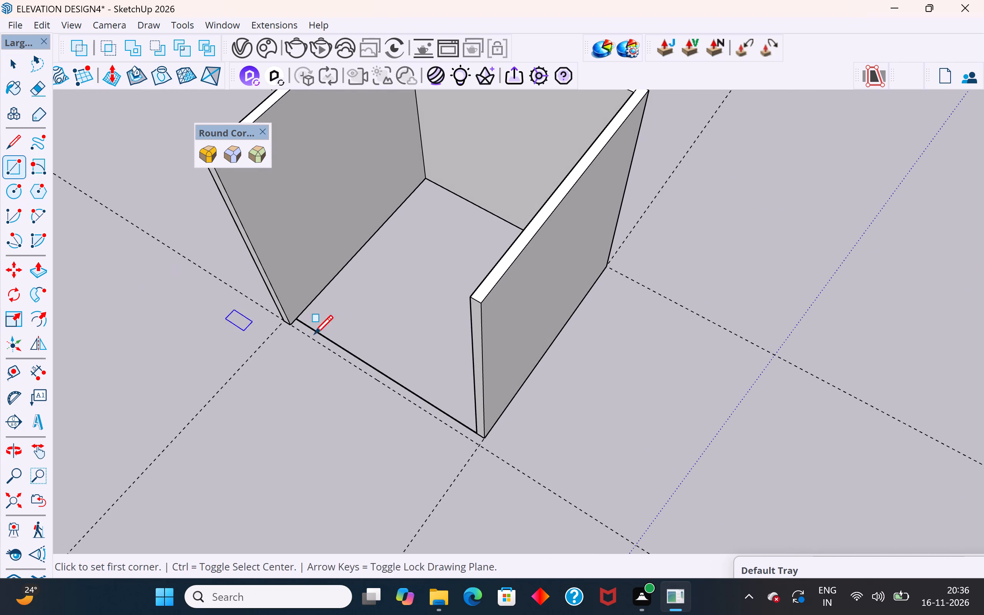
scroll(333, 336, "up", 6)
left_click(284, 311)
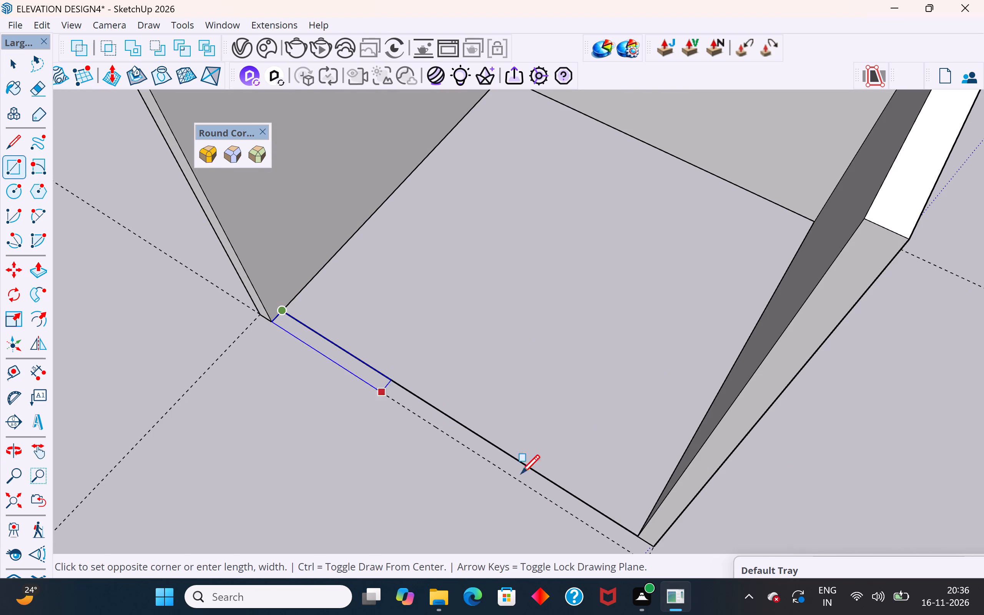
scroll(629, 414, "down", 4)
left_click(645, 513)
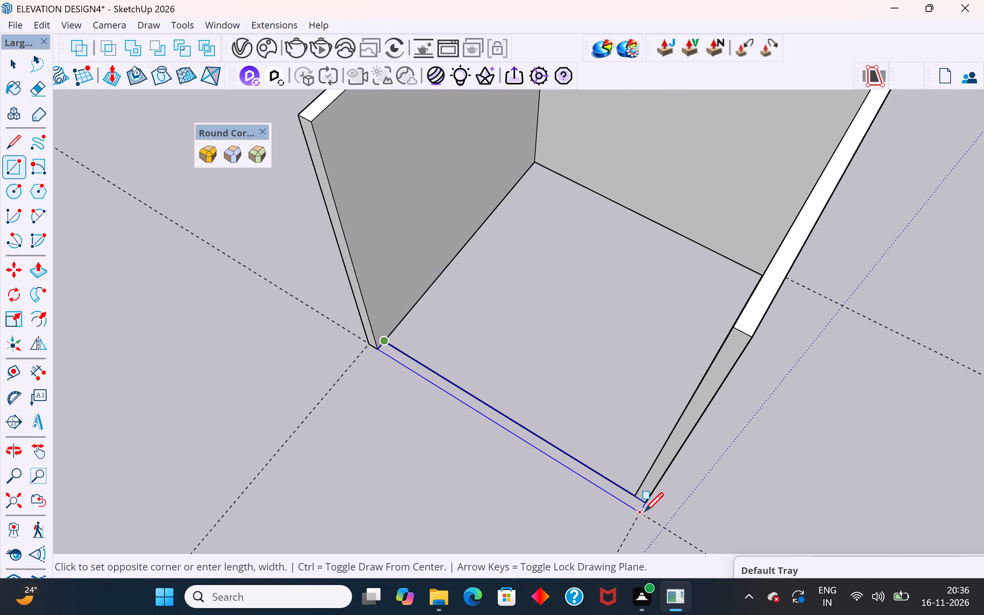
Delete the large floor face inside the square, keeping the fourth wall's narrow footprint.
left_click(16, 59)
left_click(579, 354)
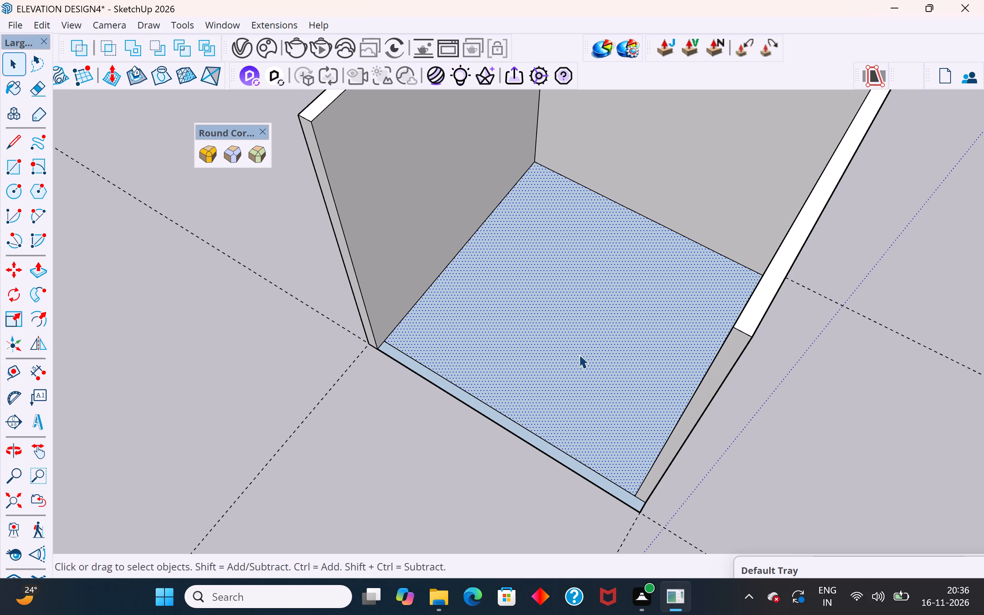
key("Delete")
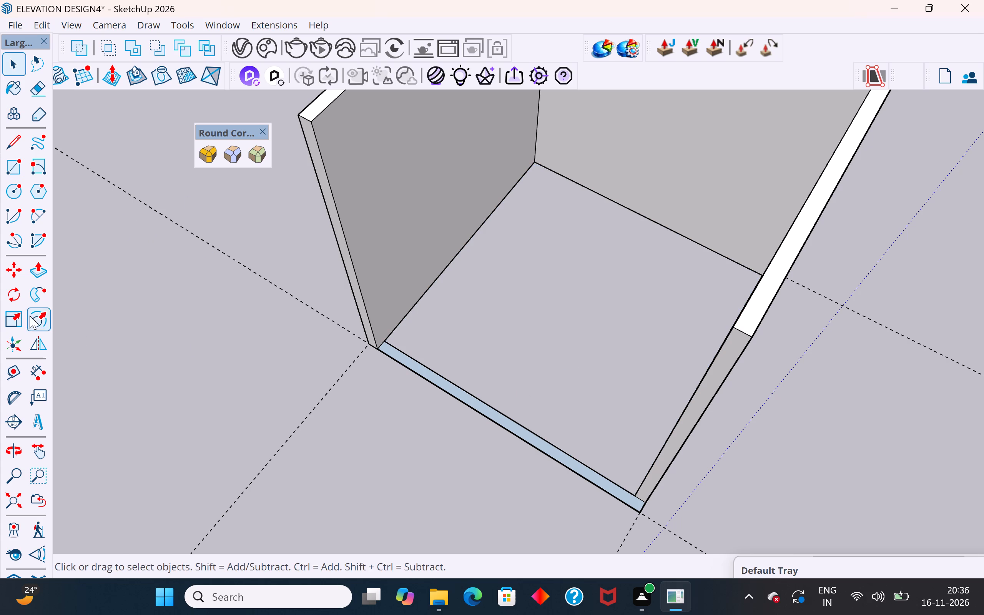
Push/Pull the fourth wall's footprint up to the top of the third wall to close the room.
left_click(41, 272)
left_click(450, 389)
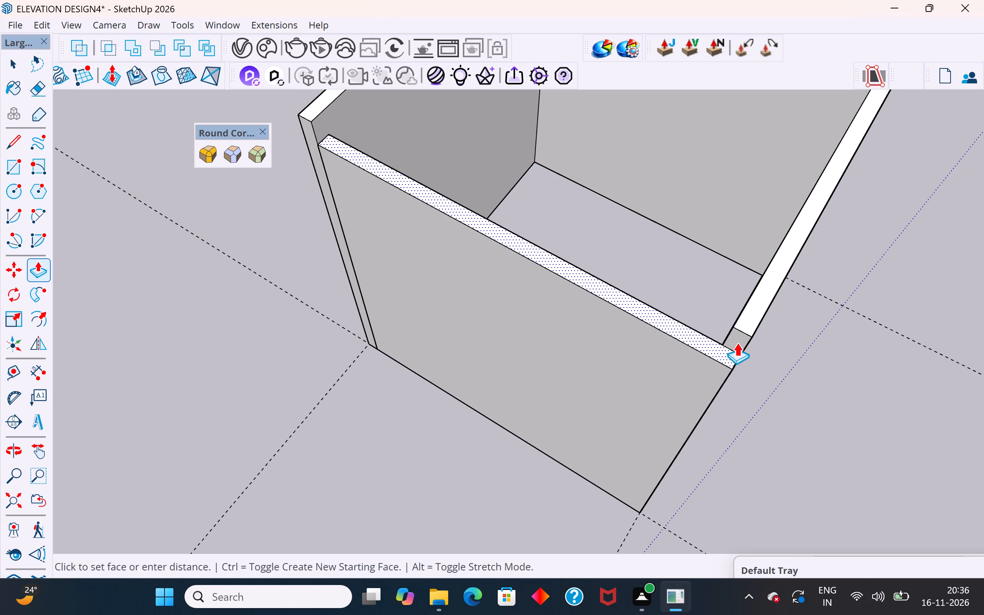
middle_click_drag(760, 326, 532, 259)
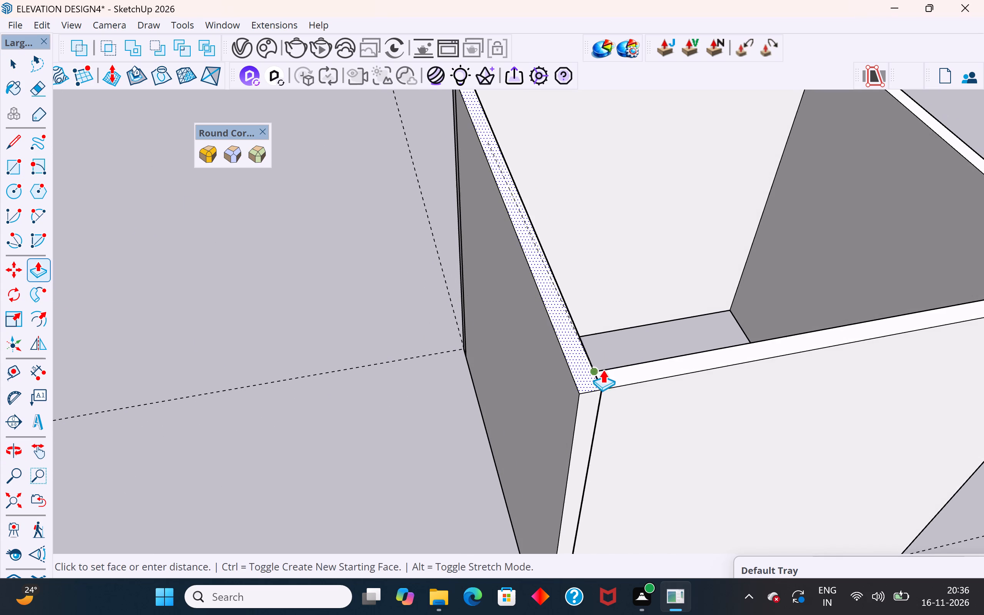
left_click(600, 389)
left_click(11, 70)
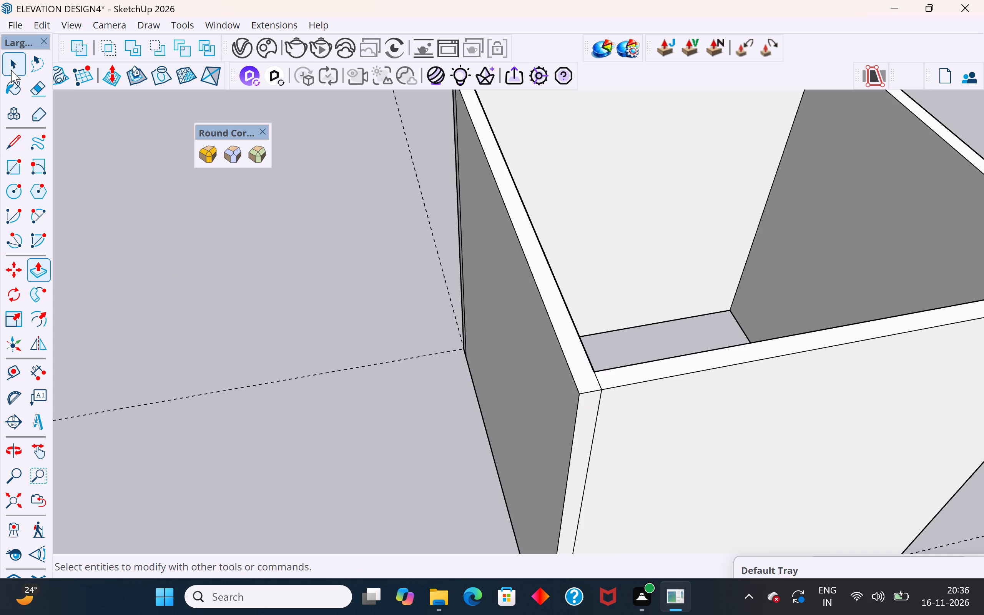
left_click(269, 449)
Select only the fourth wall from the room's connected geometry and make it a group.
scroll(364, 453, "down", 4)
middle_click_drag(390, 439, 607, 165)
middle_click_drag(528, 458, 491, 249)
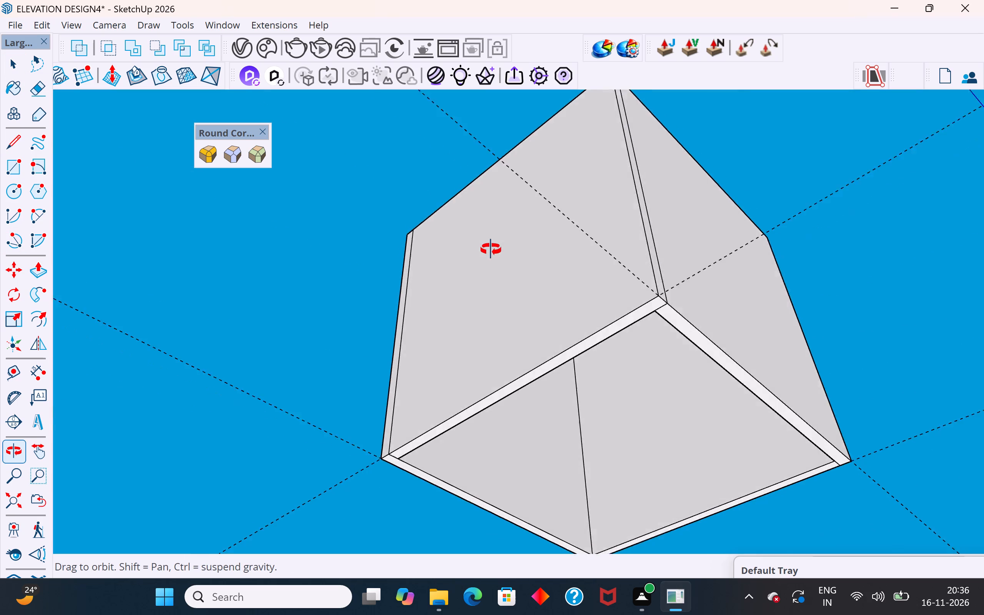
middle_click_drag(491, 249, 331, 293)
triple_click(455, 359)
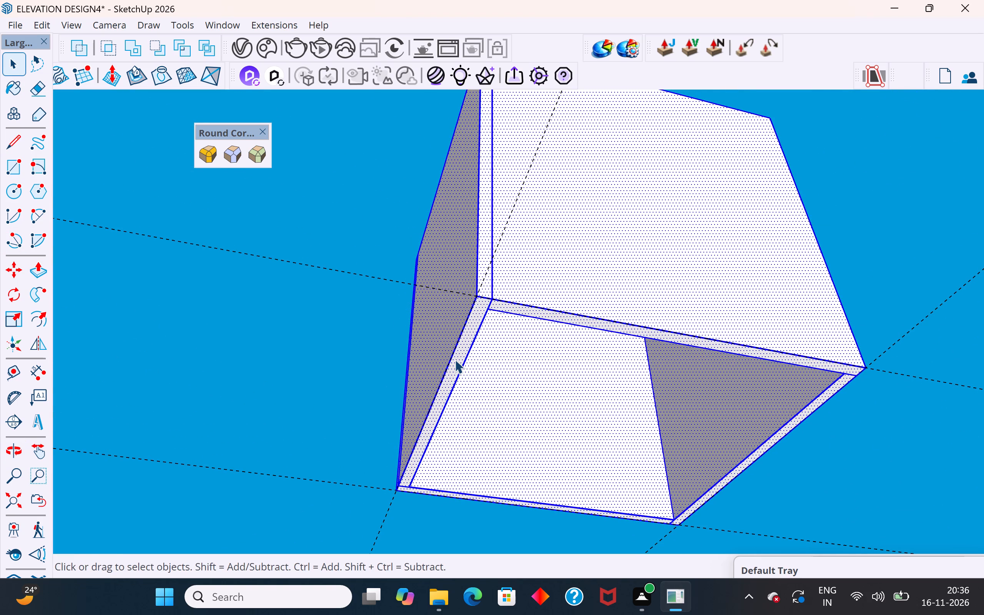
middle_click_drag(423, 371, 83, 330)
middle_click_drag(361, 384, 193, 317)
left_click(318, 462)
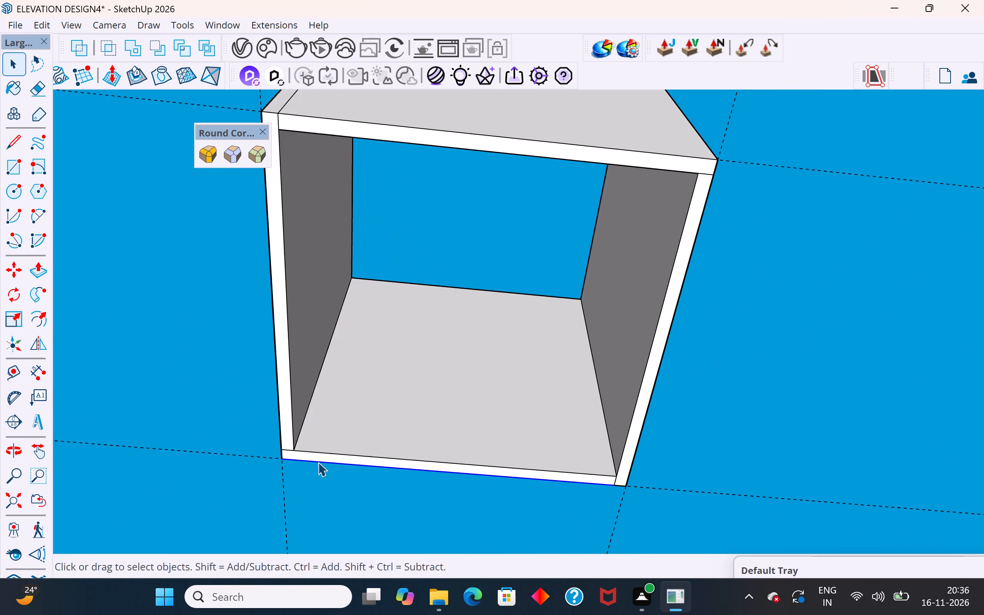
left_click_drag(508, 264, 395, 513)
right_click(461, 387)
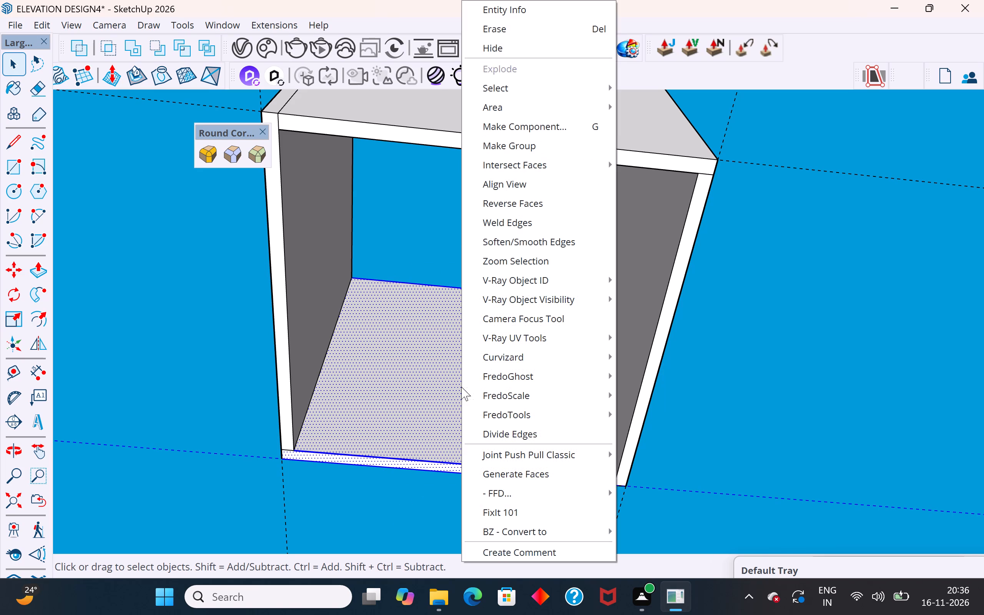
left_click(532, 151)
Select the third wall, adjoining the grouped fourth wall on the red-axis side, and make it a group.
middle_click_drag(284, 337, 326, 346)
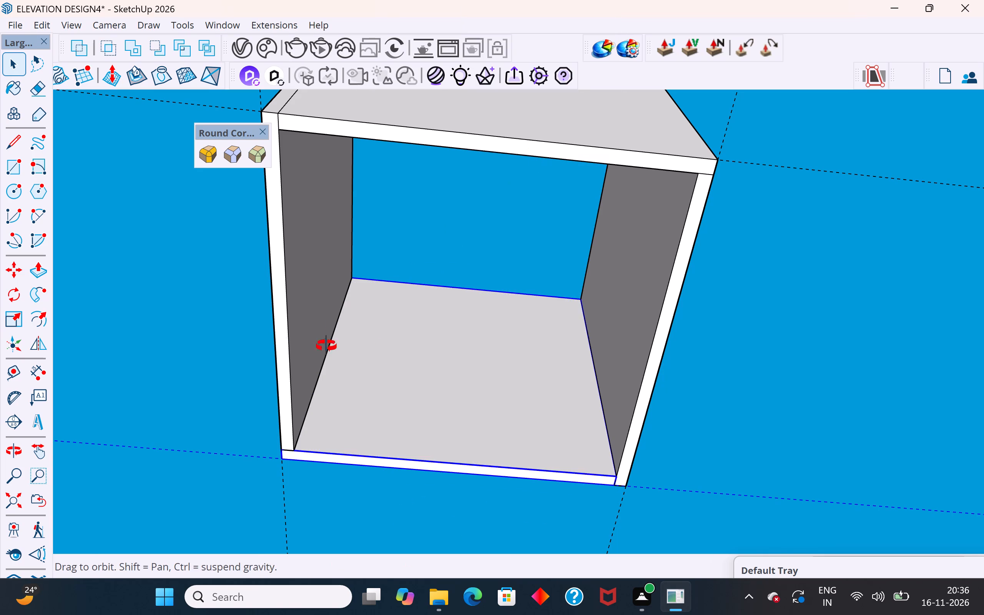
middle_click_drag(326, 346, 763, 429)
scroll(429, 283, "down", 3)
middle_click_drag(433, 323, 489, 602)
middle_click_drag(332, 261, 630, 579)
middle_click_drag(486, 357, 800, 329)
scroll(389, 463, "down", 5)
middle_click_drag(423, 426, 589, 294)
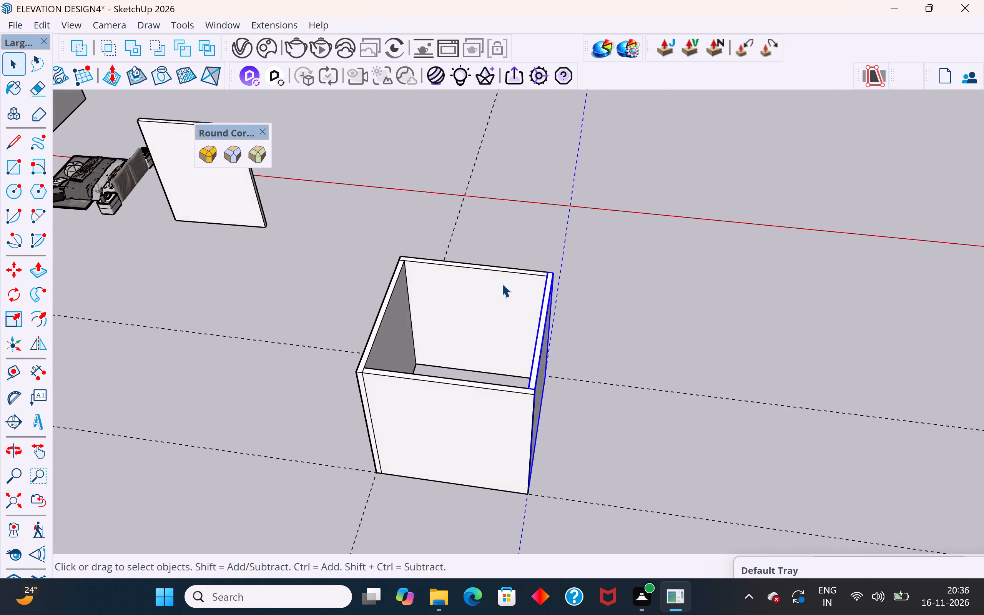
scroll(500, 282, "up", 2)
middle_click_drag(532, 280, 602, 270)
left_click_drag(509, 229, 447, 397)
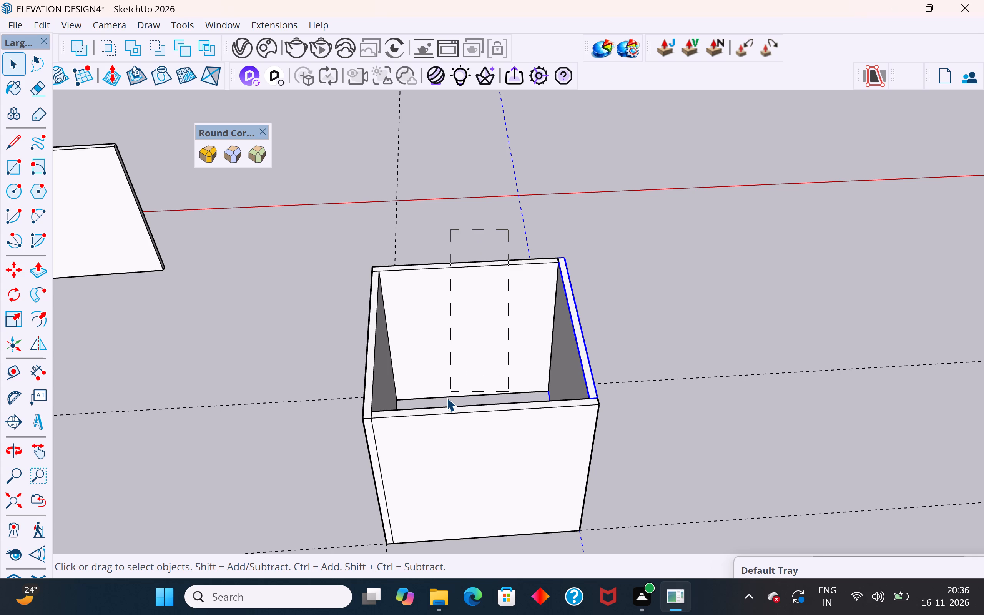
left_click_drag(447, 397, 448, 400)
right_click(478, 339)
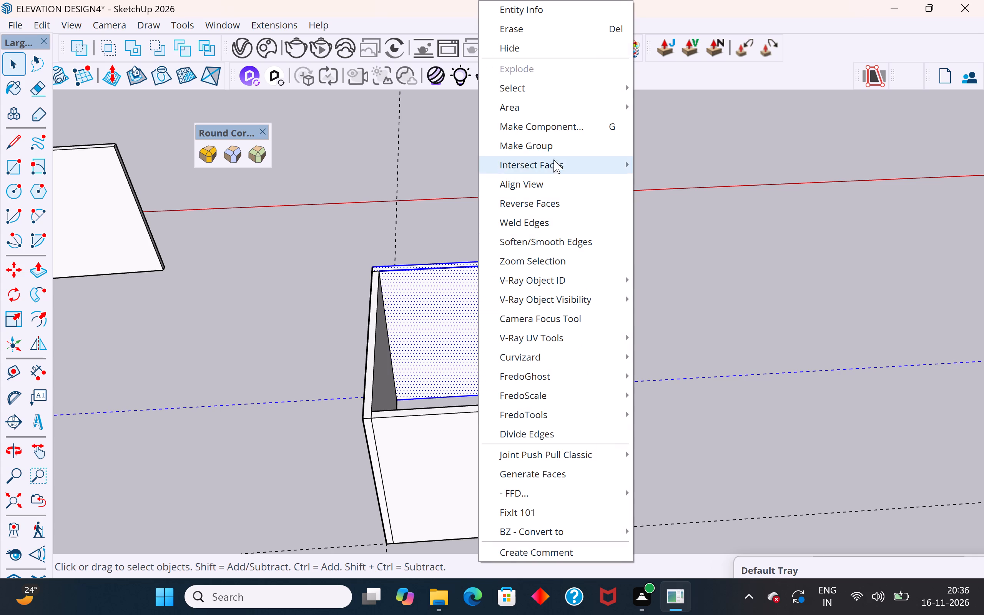
left_click(555, 145)
Delete all the guide lines around the room.
middle_click_drag(421, 359, 363, 509)
left_click_drag(442, 397, 243, 398)
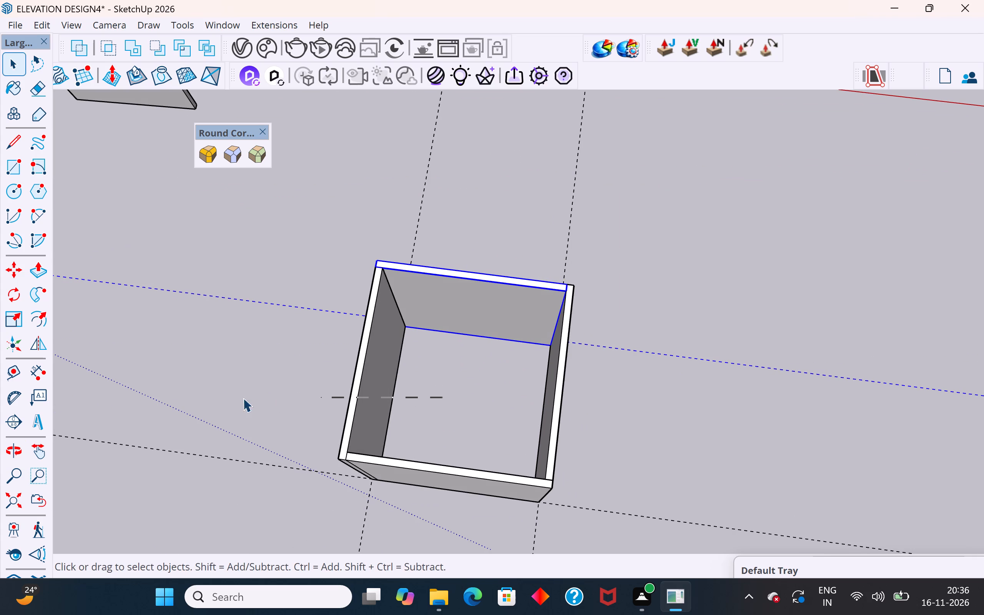
left_click_drag(243, 398, 484, 390)
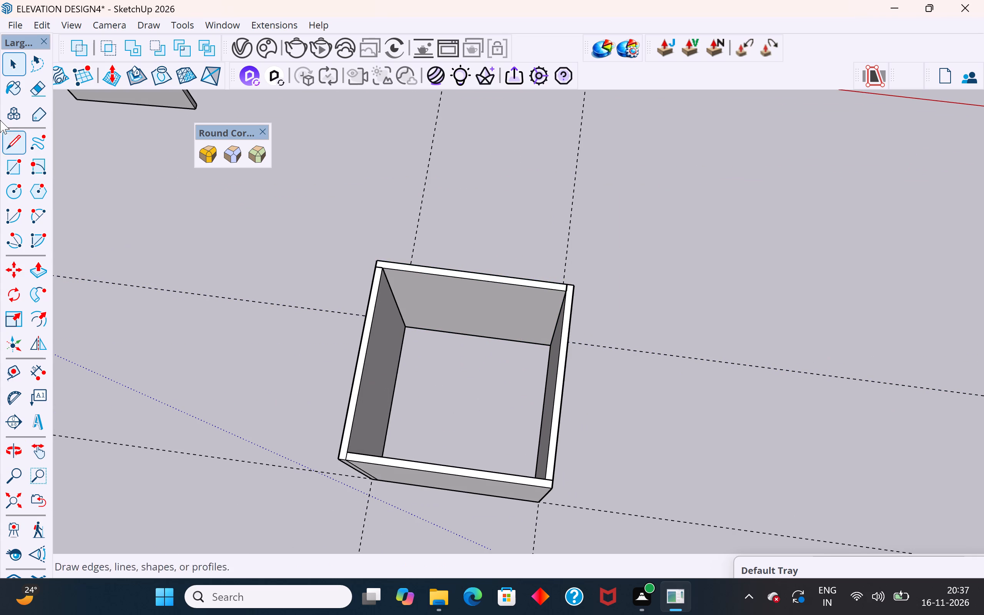
left_click(45, 26)
left_click(68, 186)
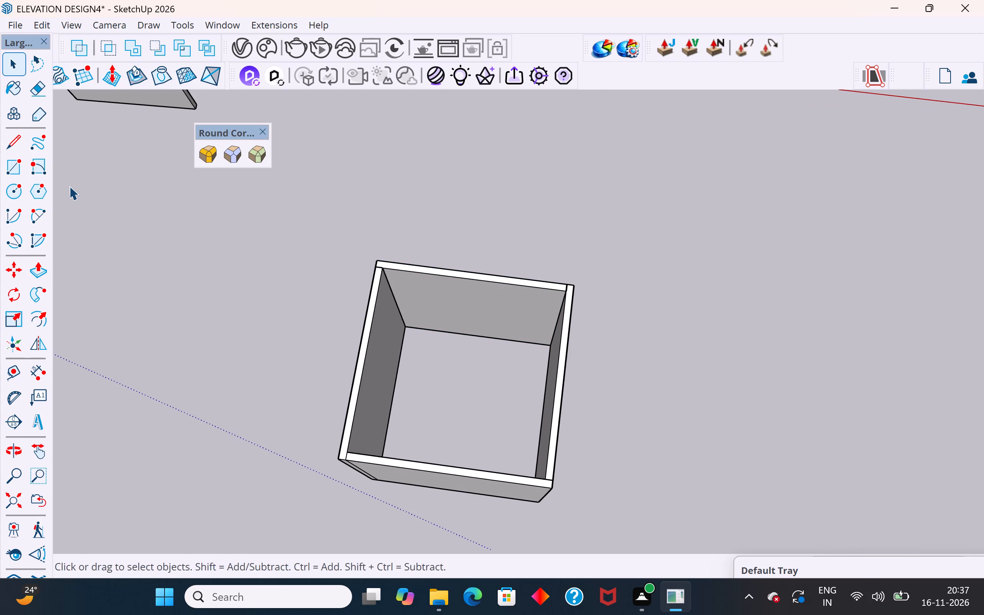
Select one of the room's two remaining ungrouped walls with its top face and edges, and make it a group.
scroll(519, 319, "up", 1)
middle_click_drag(544, 280, 564, 138)
middle_click_drag(485, 320, 136, 349)
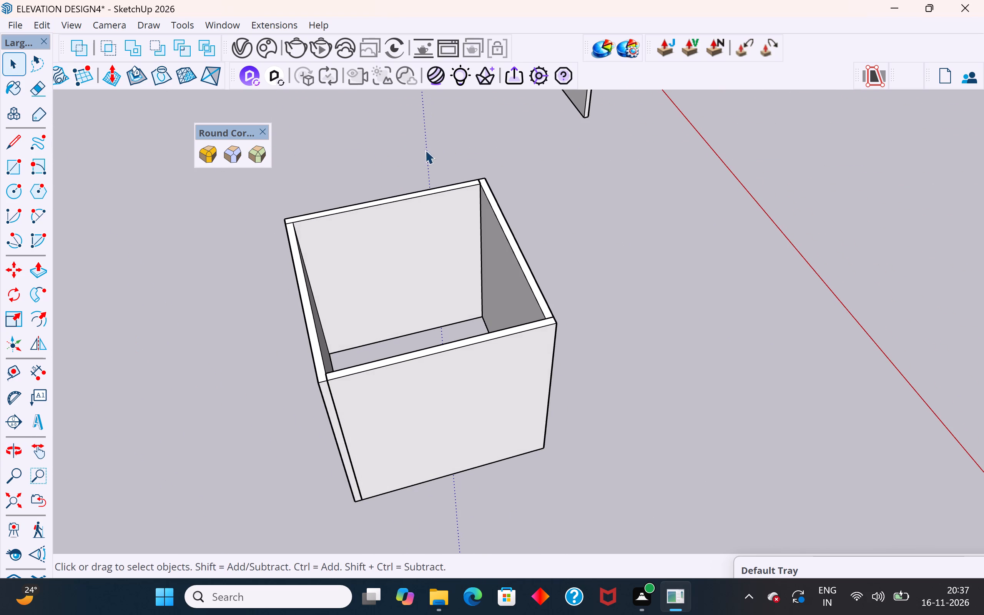
left_click_drag(452, 137, 384, 337)
right_click(397, 296)
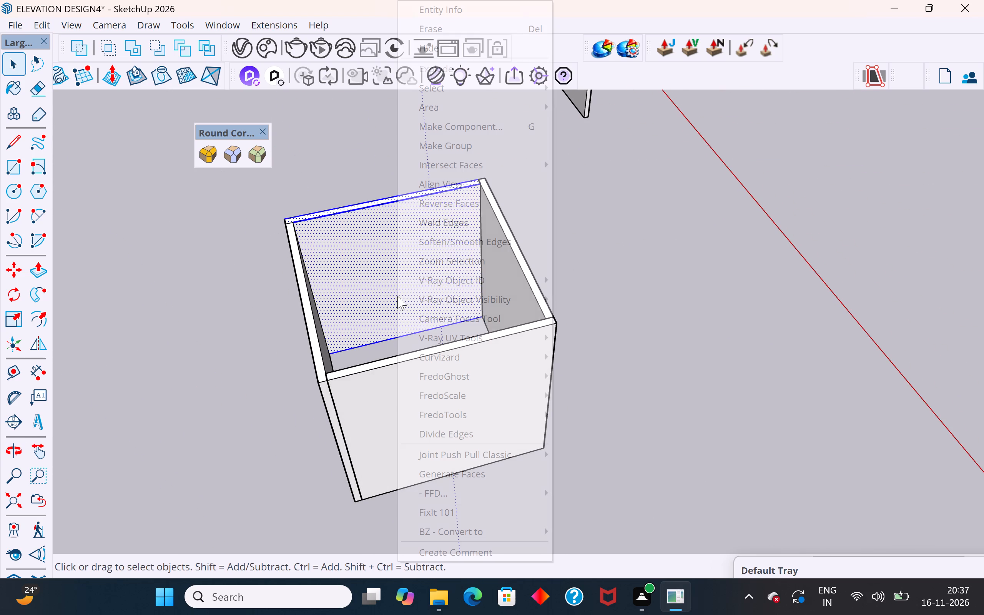
left_click(455, 150)
Select the last ungrouped wall of the room with its top face and edges, and make it a group.
middle_click_drag(535, 278, 312, 336)
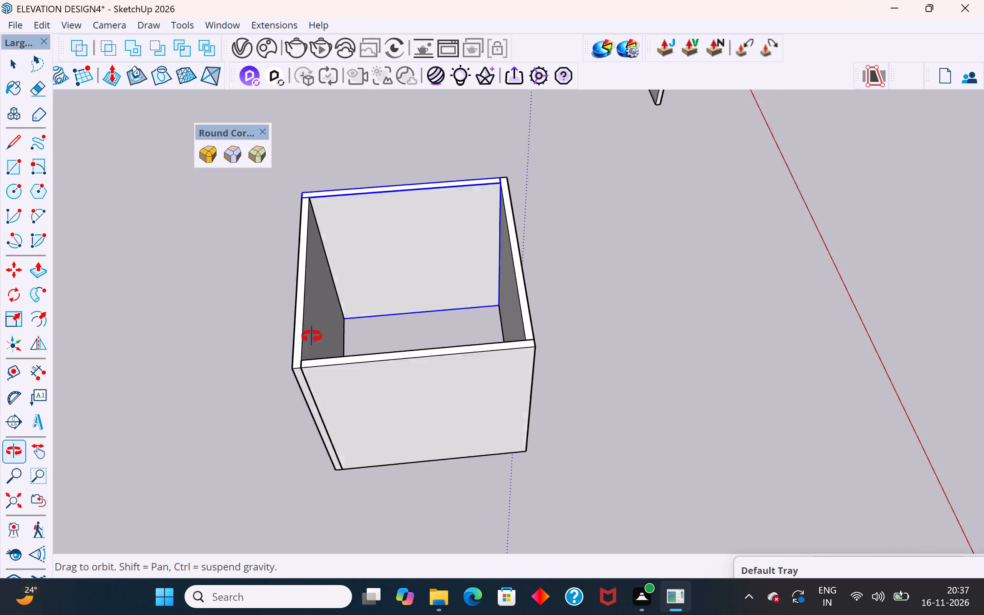
middle_click_drag(312, 336, 204, 304)
scroll(502, 444, "down", 5)
middle_click_drag(425, 416, 329, 359)
middle_click_drag(495, 295, 373, 359)
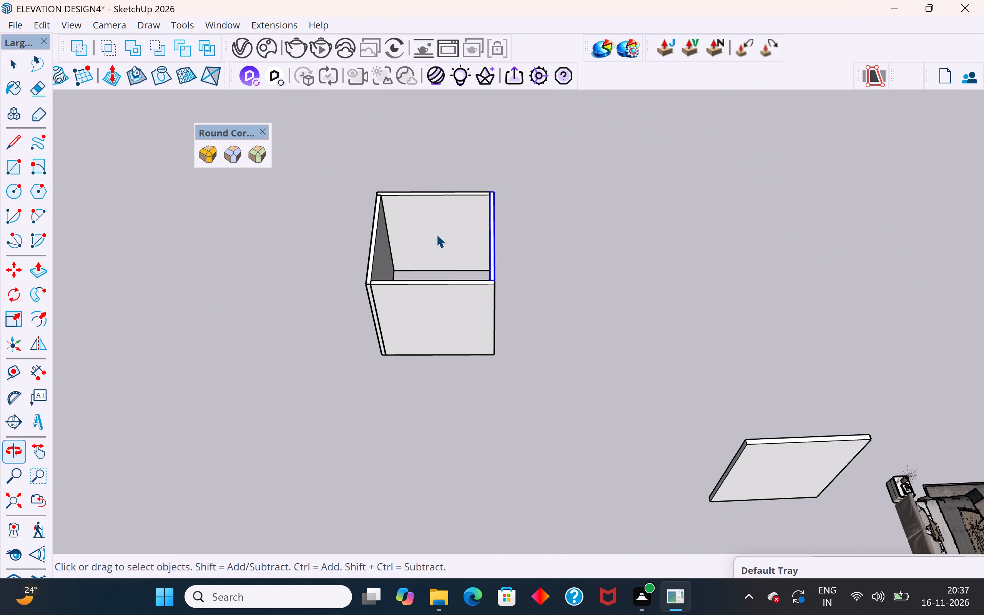
left_click_drag(482, 166, 423, 278)
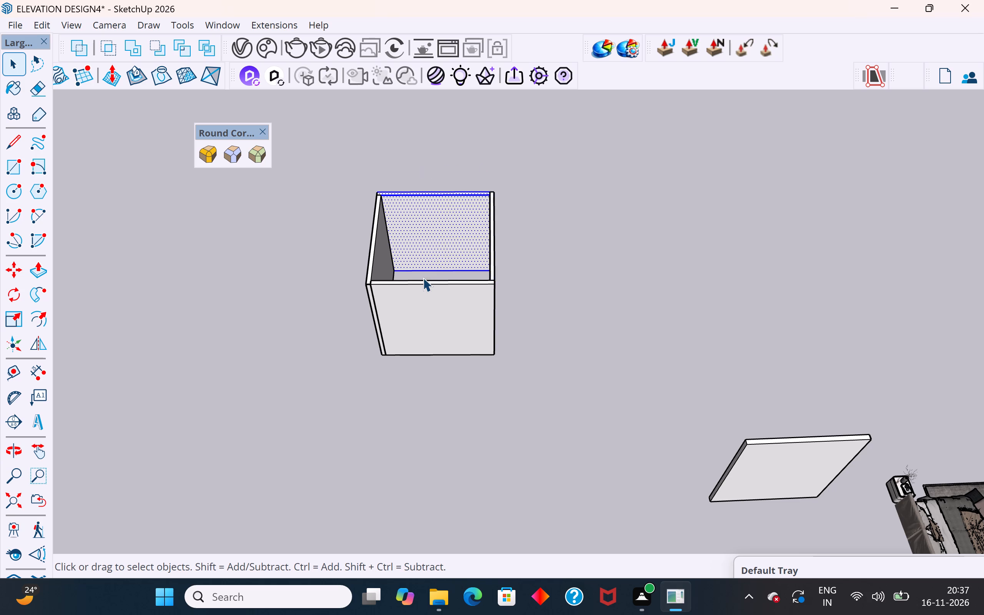
right_click(437, 239)
left_click(486, 143)
Select two adjoining wall groups that meet at one corner of the room and explode both into loose geometry.
middle_click_drag(601, 266, 357, 292)
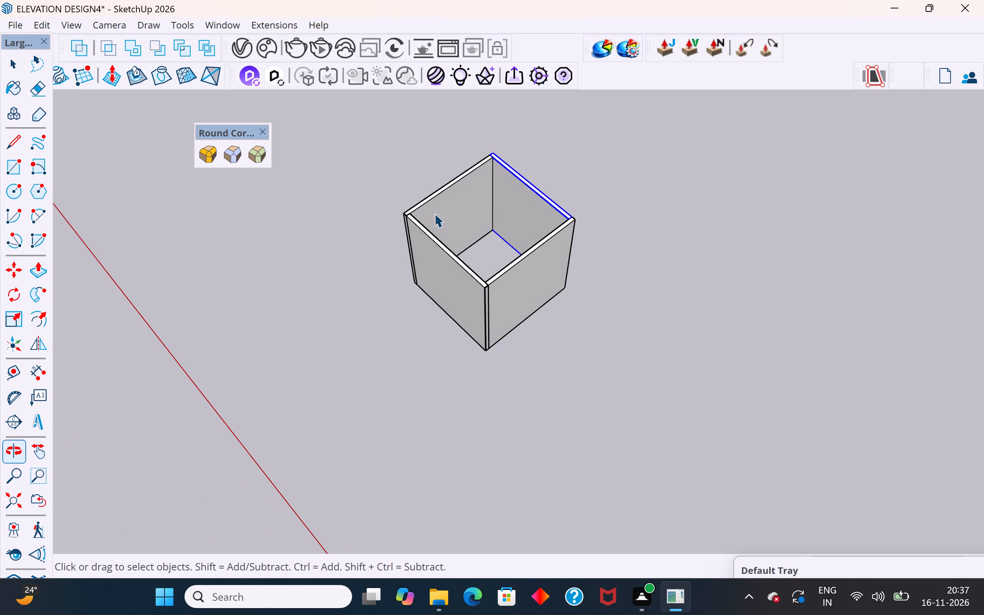
left_click(439, 206)
left_click(444, 281)
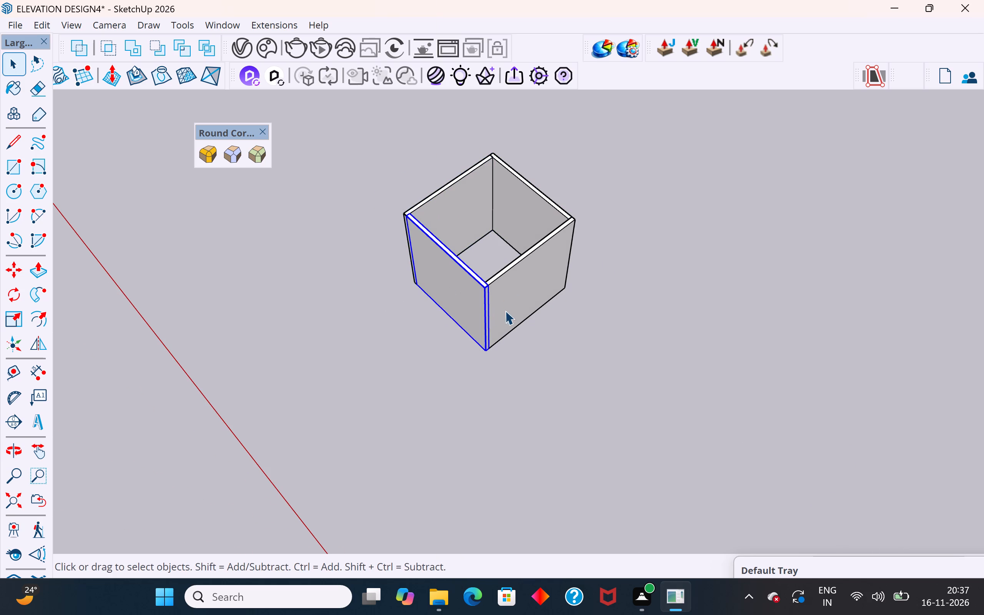
middle_click_drag(507, 309, 517, 137)
middle_click_drag(480, 289, 667, 304)
middle_click_drag(660, 305, 407, 357)
scroll(599, 320, "down", 6)
middle_click_drag(596, 314, 733, 229)
scroll(321, 395, "up", 3)
middle_click_drag(365, 360, 434, 336)
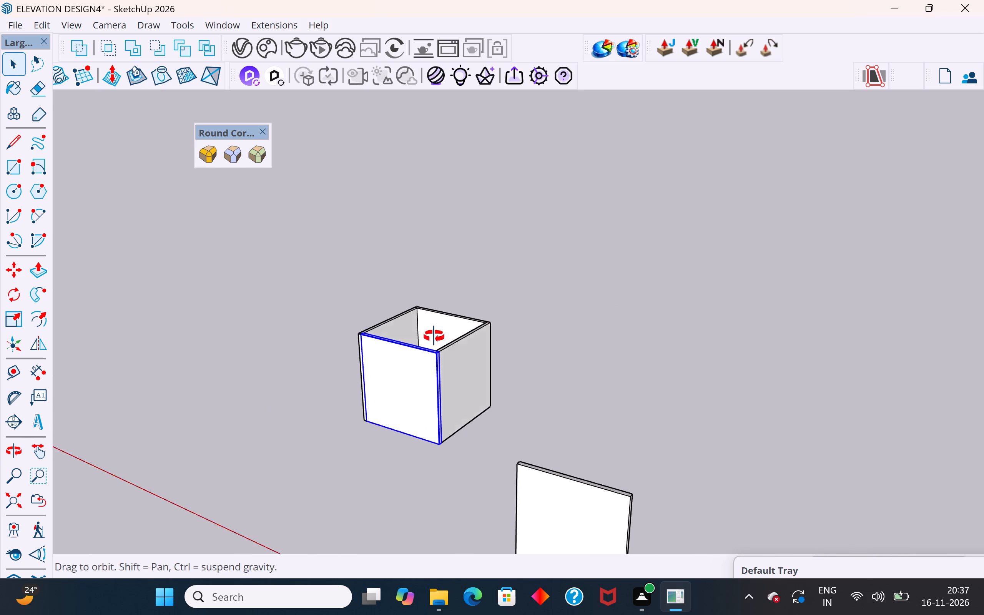
middle_click_drag(434, 336, 556, 303)
scroll(405, 382, "up", 4)
middle_click_drag(416, 374, 412, 515)
scroll(374, 376, "up", 3)
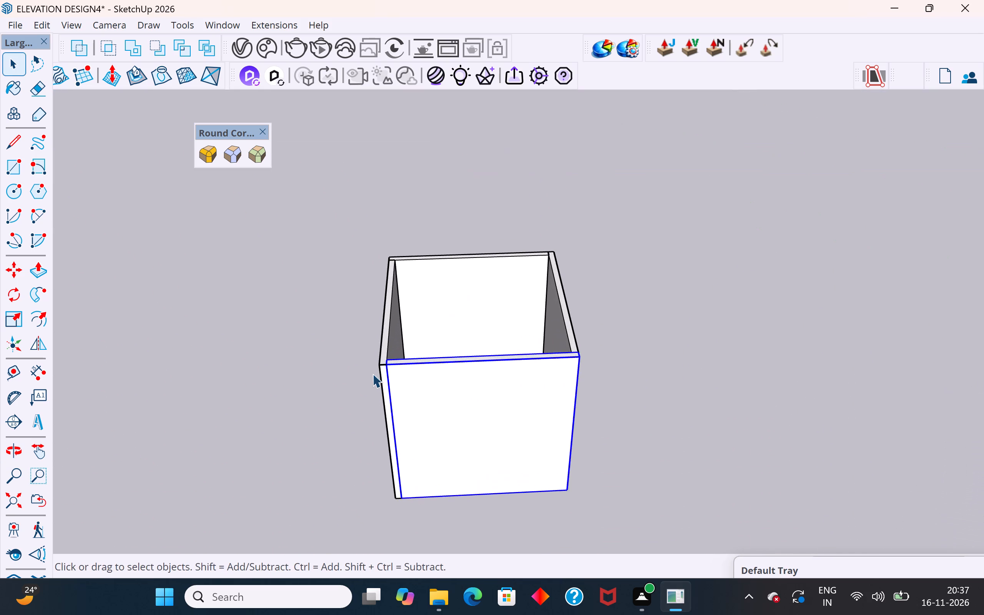
scroll(372, 374, "up", 3)
left_click_drag(430, 341, 395, 395)
middle_click_drag(413, 382, 366, 520)
left_click(465, 356)
left_click_drag(447, 398, 336, 466)
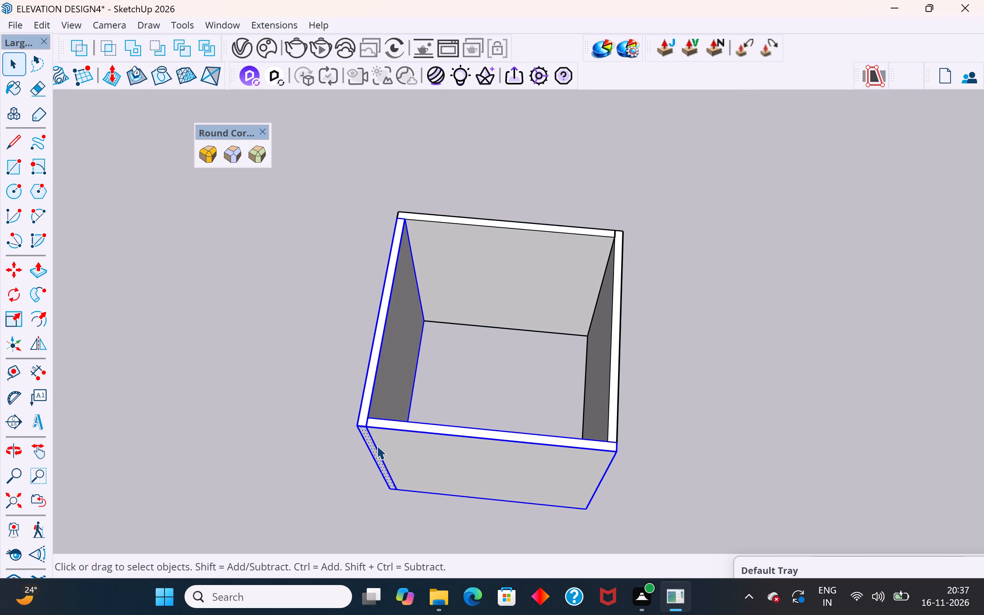
right_click(377, 445)
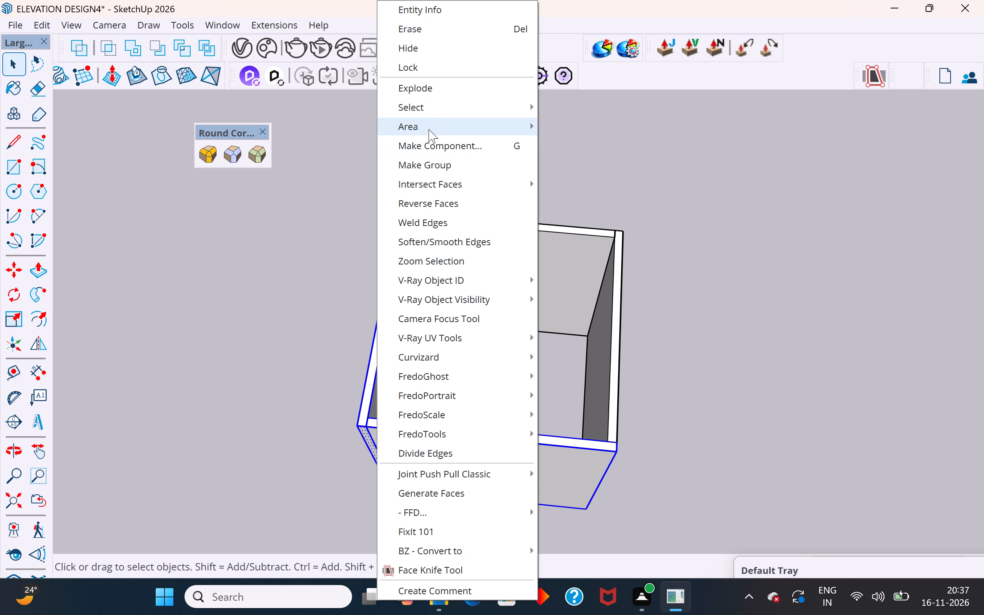
left_click(434, 86)
left_click(441, 361)
Delete the vertical and top seam edges between the two exploded walls at their shared corner.
scroll(363, 440, "up", 1)
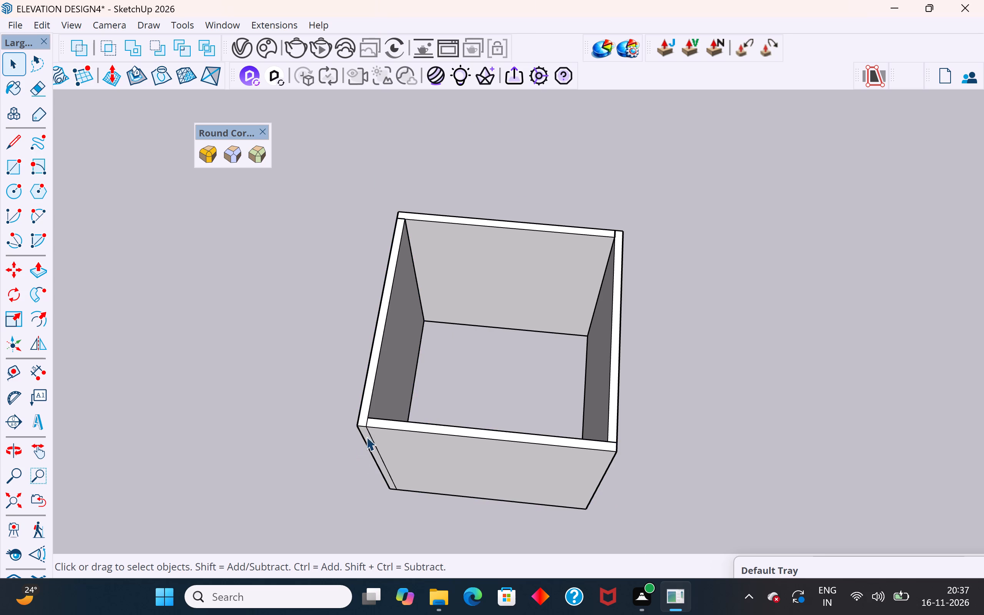
scroll(366, 437, "up", 4)
left_click(374, 434)
key("Delete")
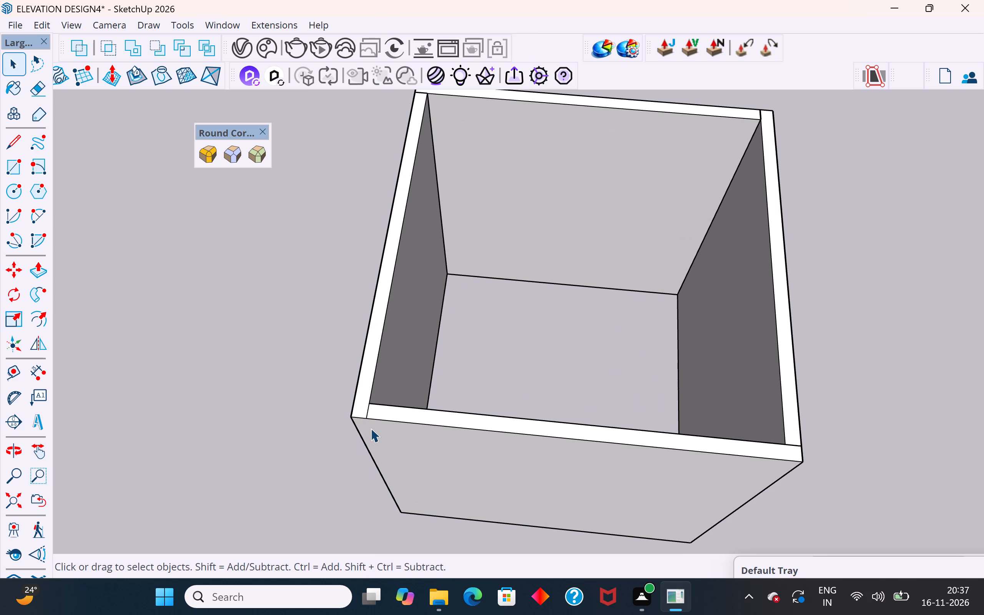
scroll(367, 414, "up", 4)
left_click(367, 413)
key("Delete")
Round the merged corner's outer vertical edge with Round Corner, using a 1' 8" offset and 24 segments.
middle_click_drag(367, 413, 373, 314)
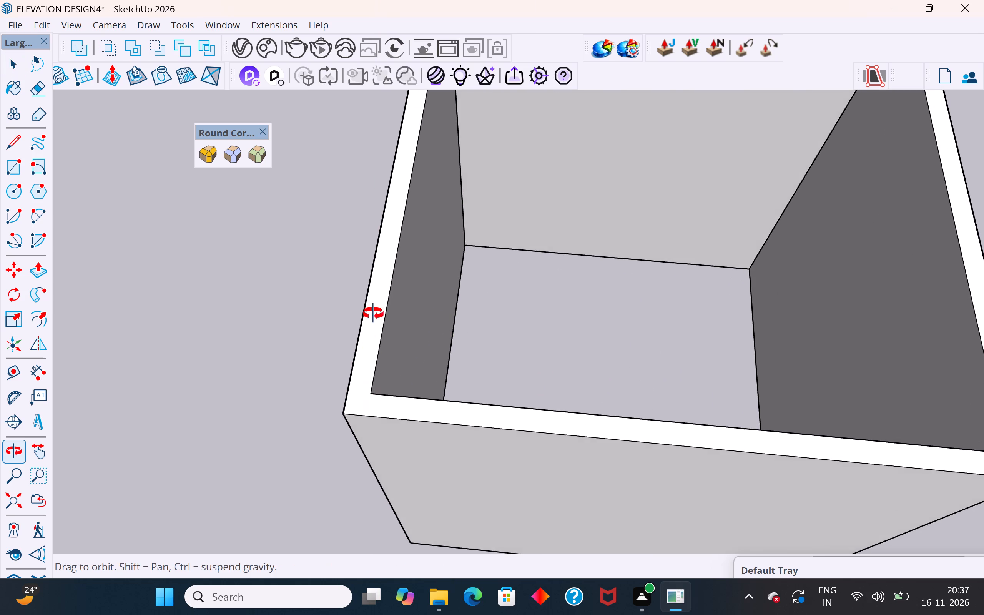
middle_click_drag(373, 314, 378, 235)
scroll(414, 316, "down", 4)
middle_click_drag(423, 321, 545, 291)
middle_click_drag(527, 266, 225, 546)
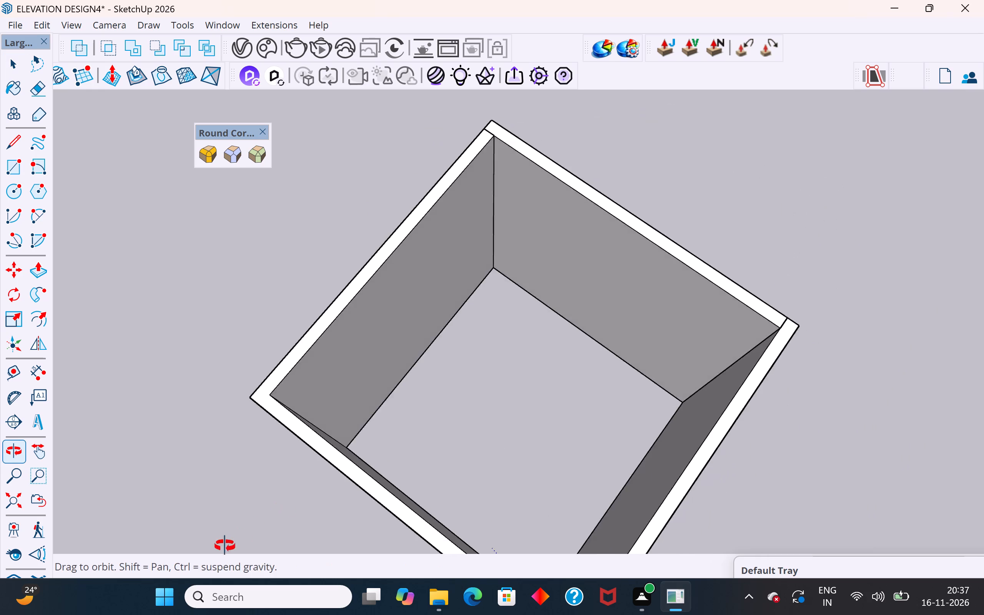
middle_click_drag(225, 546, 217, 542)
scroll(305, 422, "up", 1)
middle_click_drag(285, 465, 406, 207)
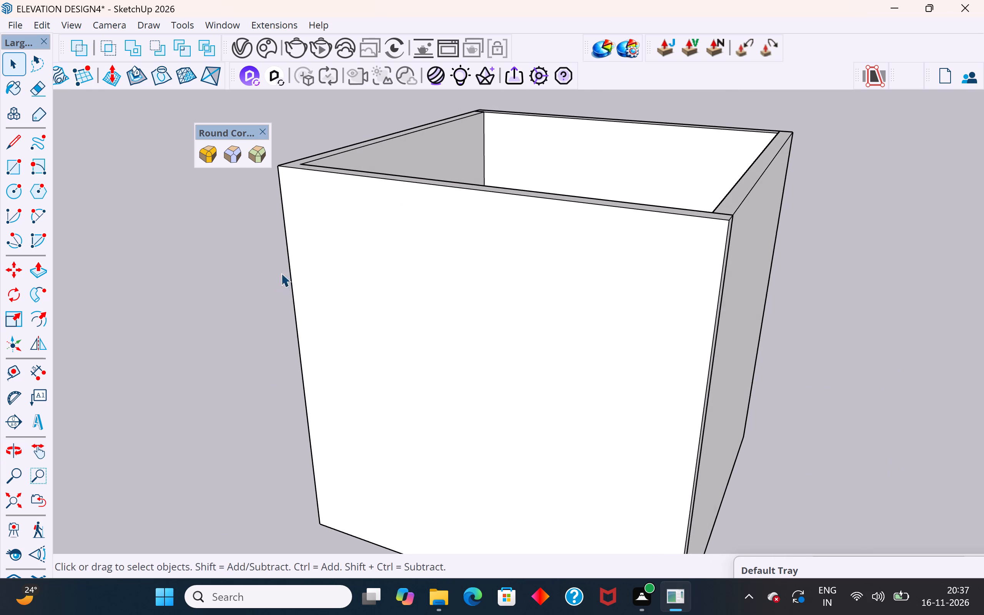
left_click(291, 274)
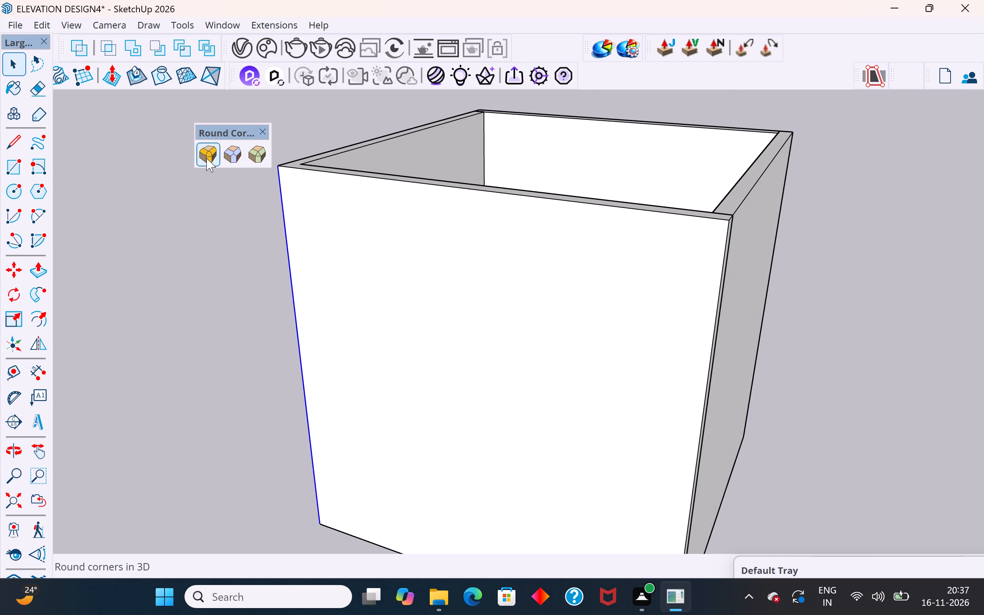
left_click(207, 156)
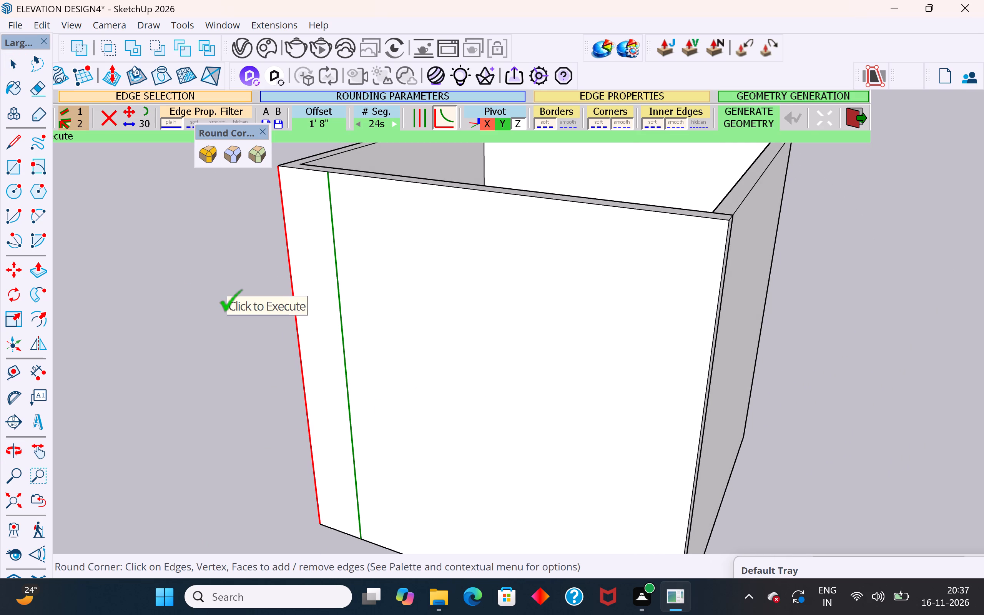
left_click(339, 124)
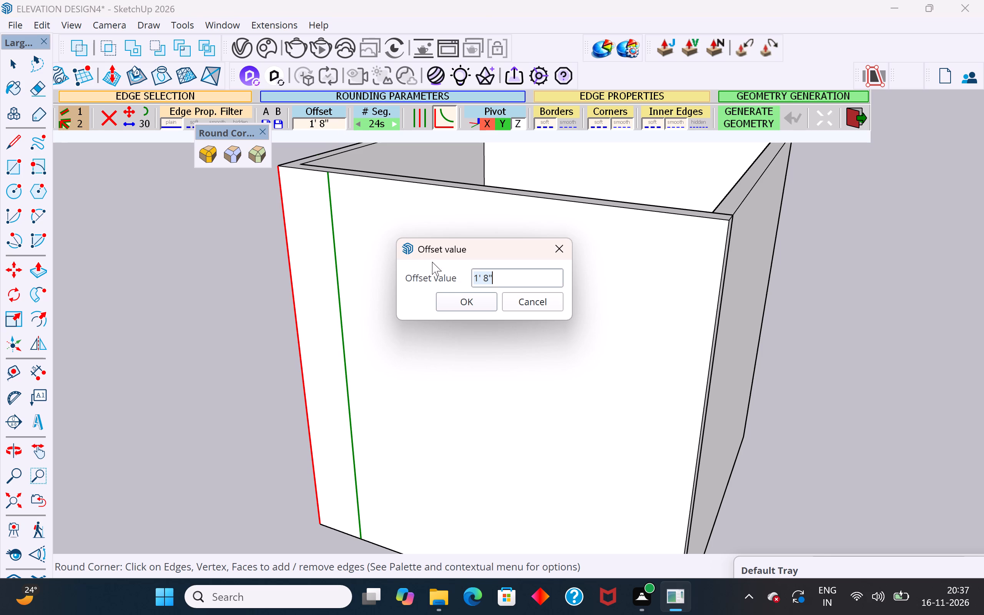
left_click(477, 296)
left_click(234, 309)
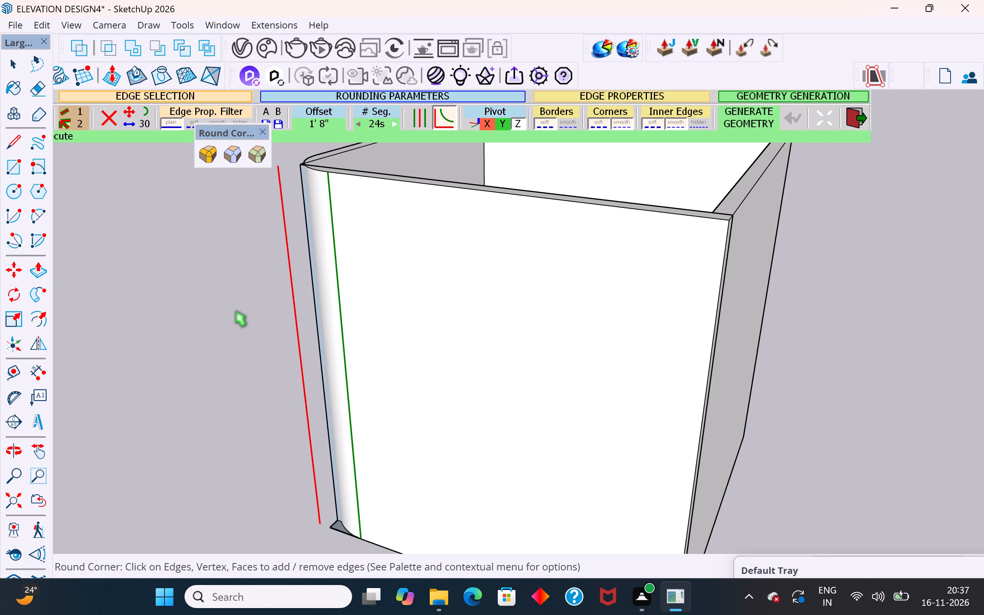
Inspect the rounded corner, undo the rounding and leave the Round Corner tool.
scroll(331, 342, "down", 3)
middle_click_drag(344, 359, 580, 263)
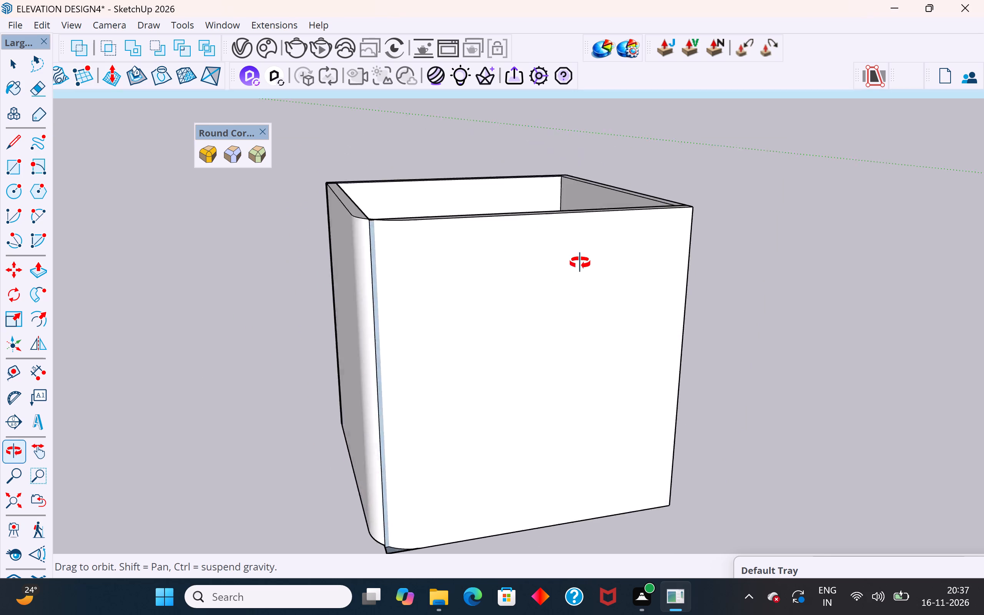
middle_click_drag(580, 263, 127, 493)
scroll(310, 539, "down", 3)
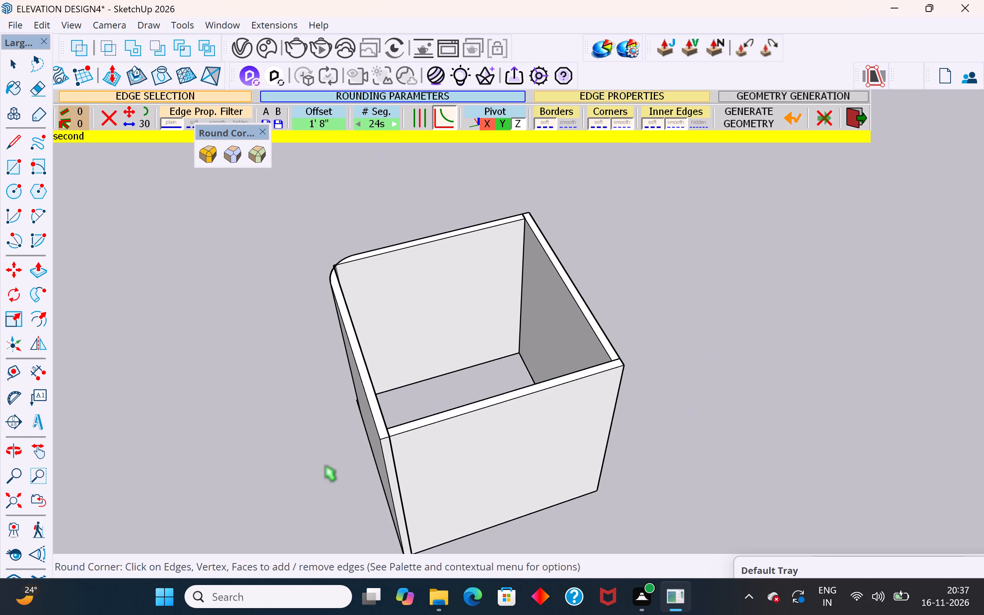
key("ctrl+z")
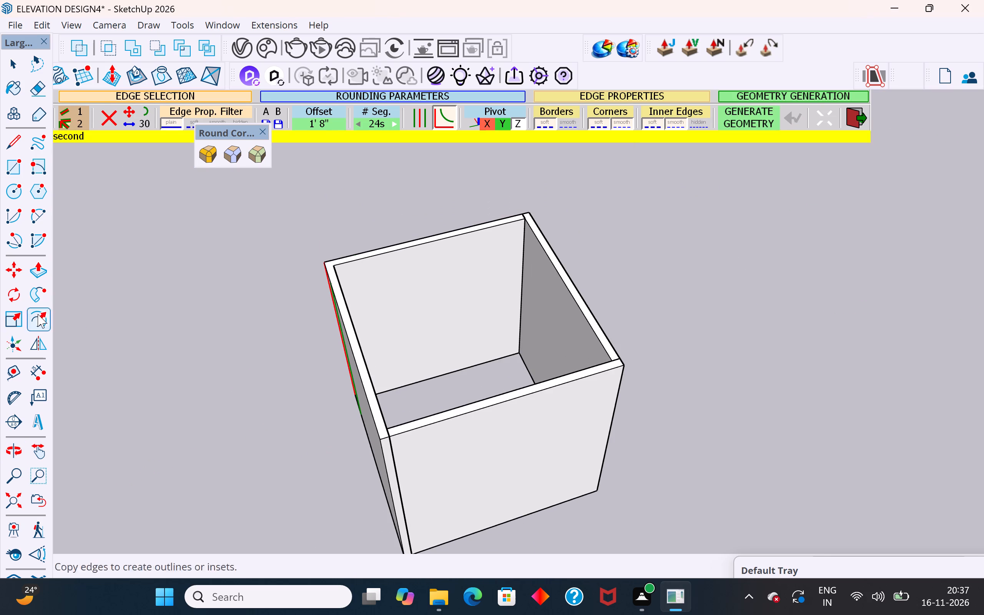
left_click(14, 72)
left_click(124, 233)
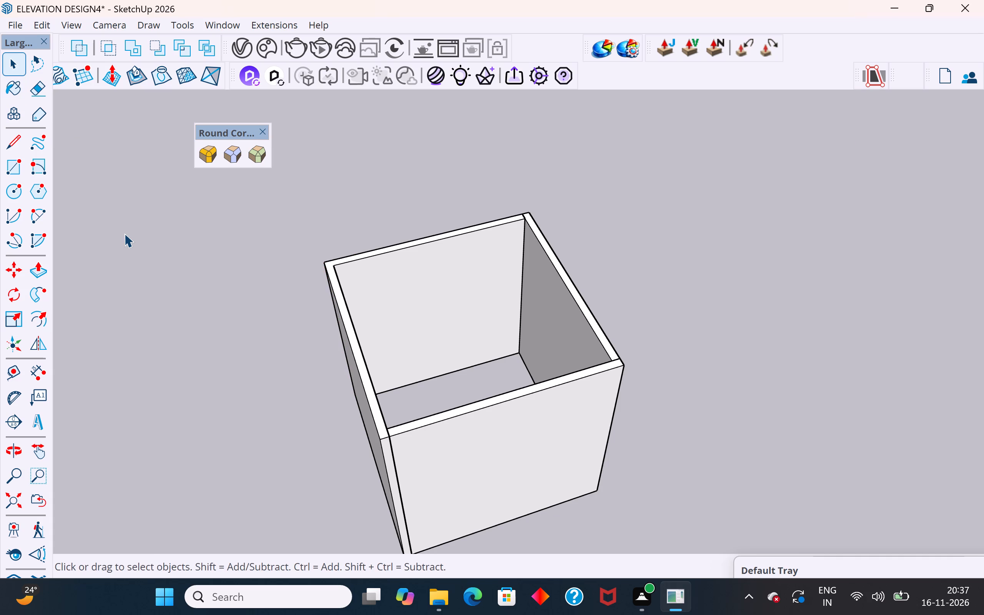
Delete the remaining seam edge between the two exploded walls on the underside of the shared corner.
left_click(202, 344)
middle_click_drag(272, 324, 490, 184)
middle_click_drag(412, 502, 187, 168)
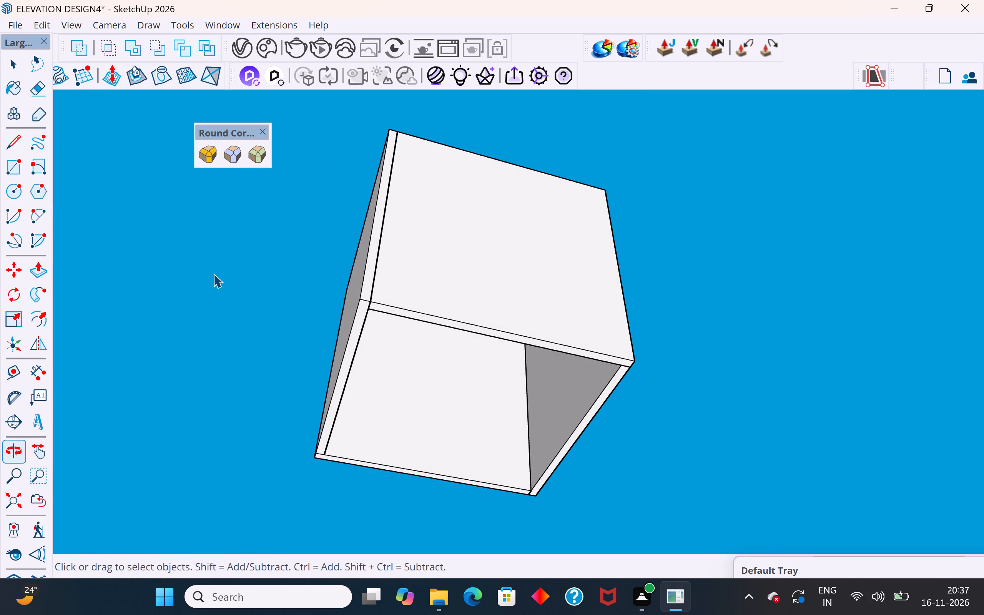
middle_click_drag(348, 445, 384, 298)
scroll(307, 405, "up", 12)
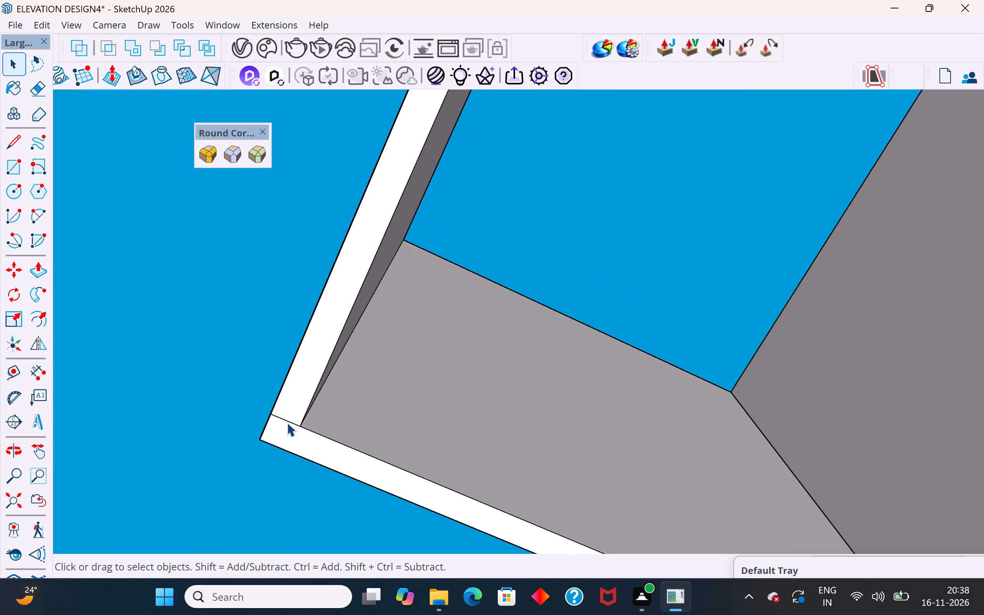
left_click(287, 418)
key("Delete")
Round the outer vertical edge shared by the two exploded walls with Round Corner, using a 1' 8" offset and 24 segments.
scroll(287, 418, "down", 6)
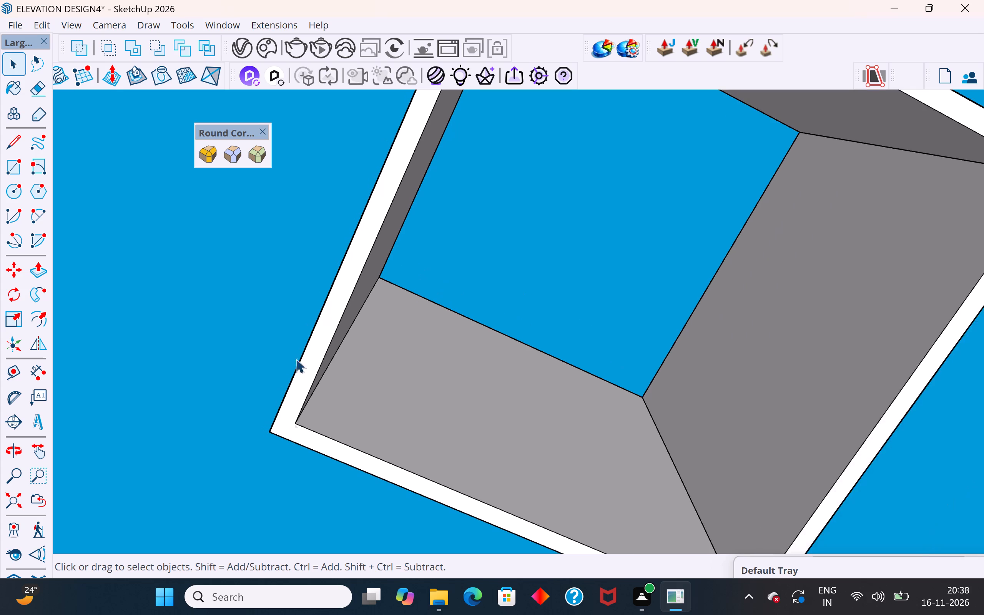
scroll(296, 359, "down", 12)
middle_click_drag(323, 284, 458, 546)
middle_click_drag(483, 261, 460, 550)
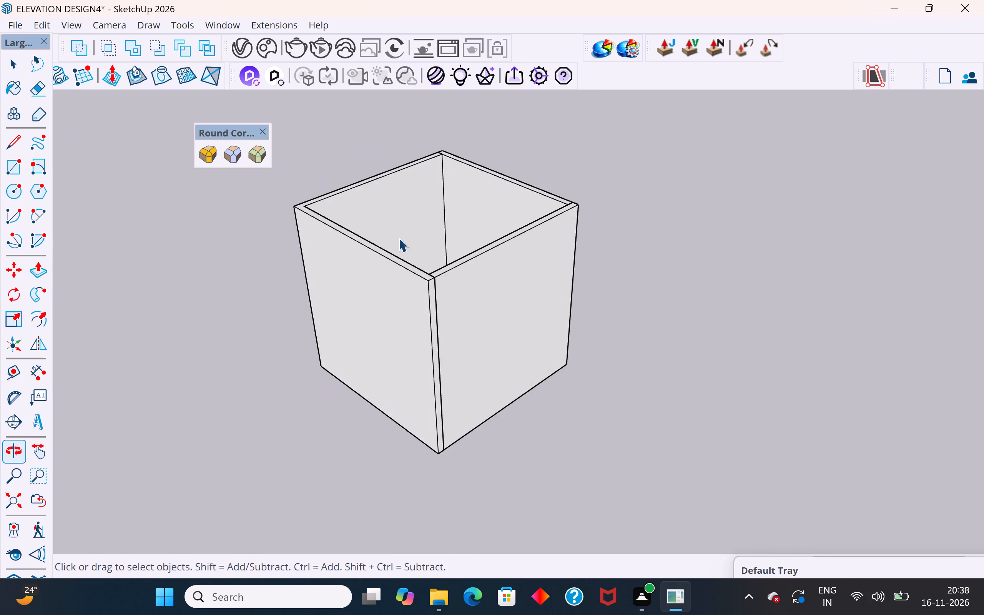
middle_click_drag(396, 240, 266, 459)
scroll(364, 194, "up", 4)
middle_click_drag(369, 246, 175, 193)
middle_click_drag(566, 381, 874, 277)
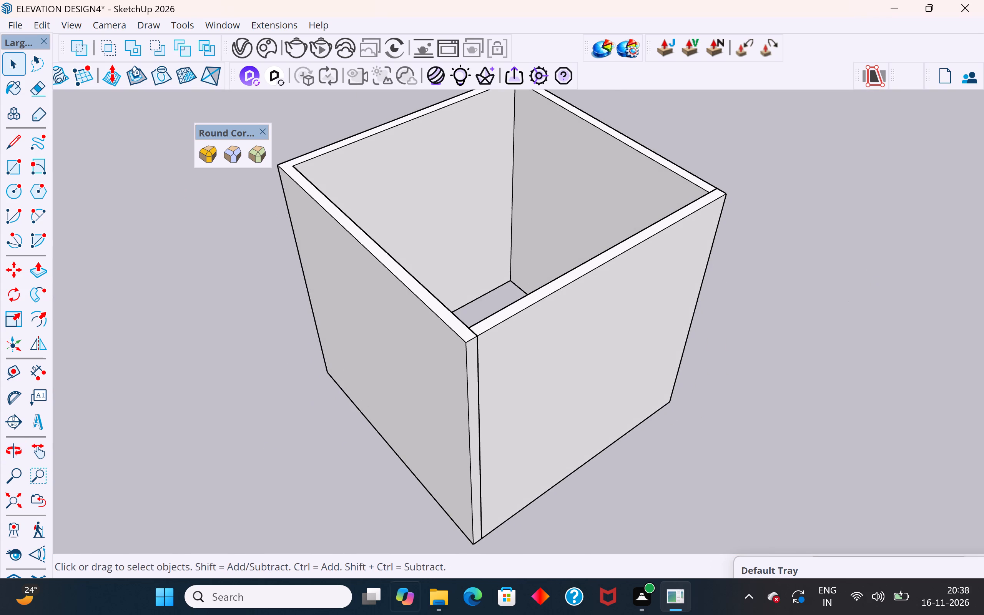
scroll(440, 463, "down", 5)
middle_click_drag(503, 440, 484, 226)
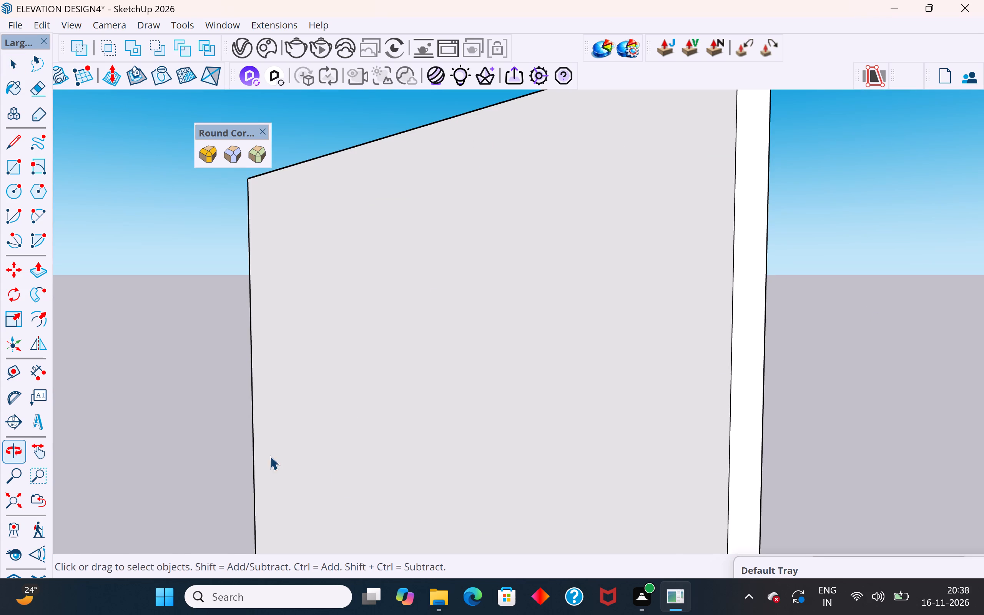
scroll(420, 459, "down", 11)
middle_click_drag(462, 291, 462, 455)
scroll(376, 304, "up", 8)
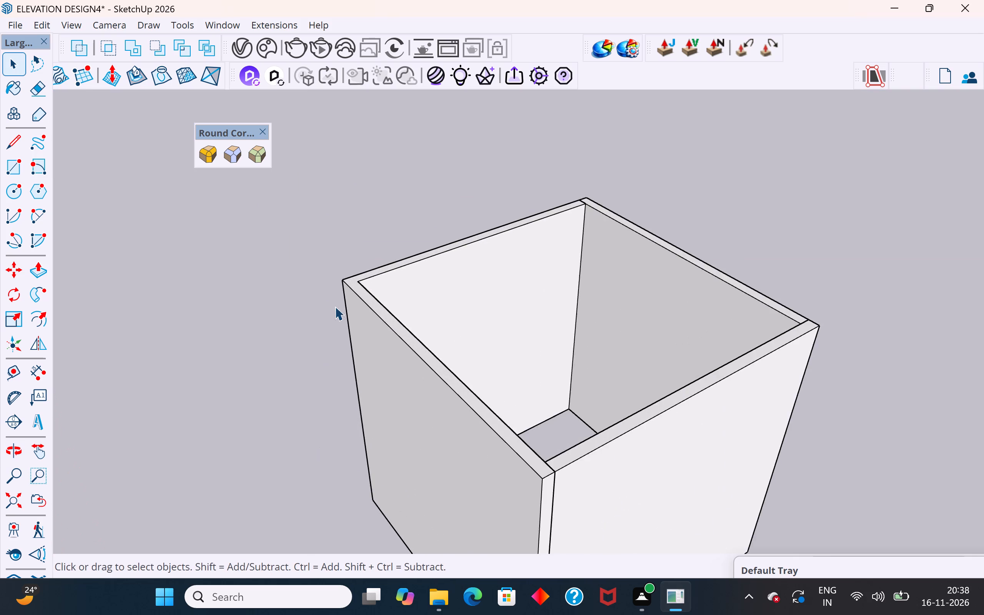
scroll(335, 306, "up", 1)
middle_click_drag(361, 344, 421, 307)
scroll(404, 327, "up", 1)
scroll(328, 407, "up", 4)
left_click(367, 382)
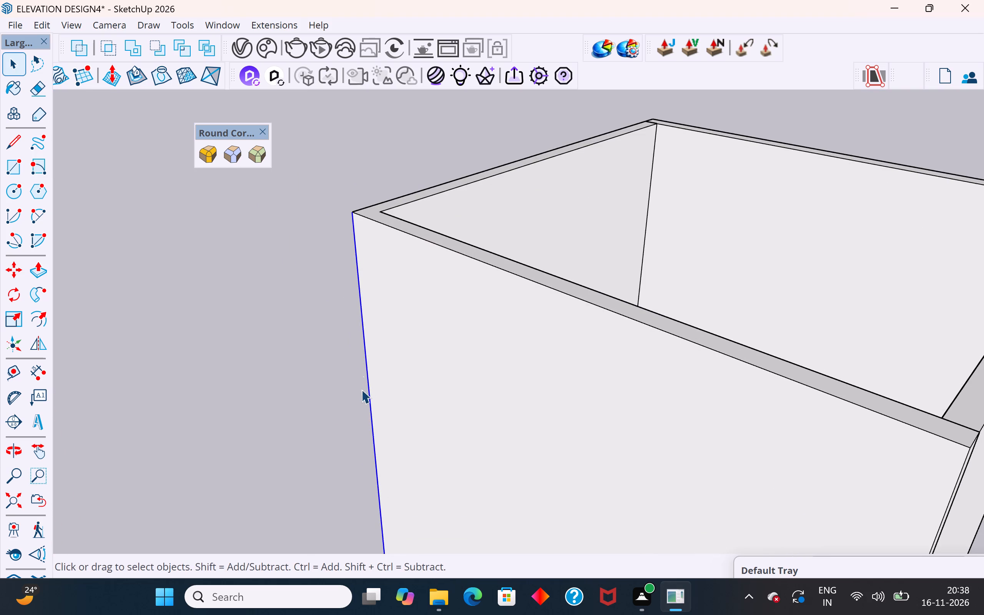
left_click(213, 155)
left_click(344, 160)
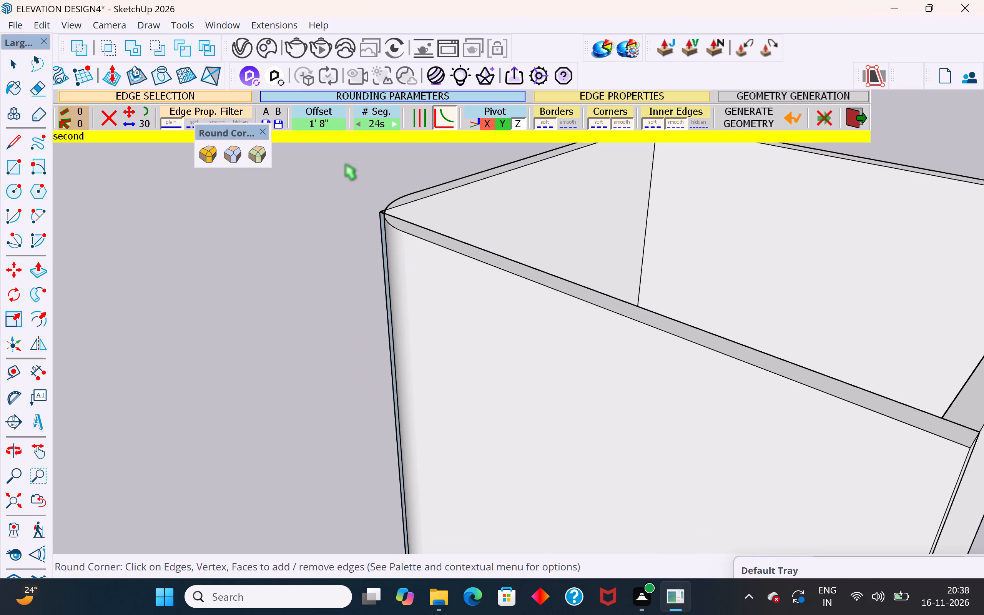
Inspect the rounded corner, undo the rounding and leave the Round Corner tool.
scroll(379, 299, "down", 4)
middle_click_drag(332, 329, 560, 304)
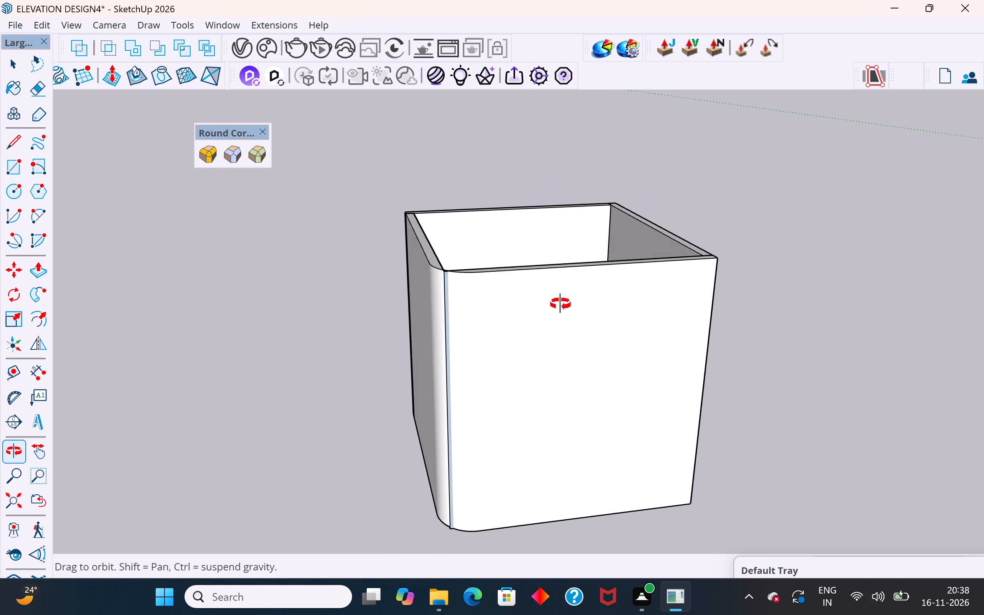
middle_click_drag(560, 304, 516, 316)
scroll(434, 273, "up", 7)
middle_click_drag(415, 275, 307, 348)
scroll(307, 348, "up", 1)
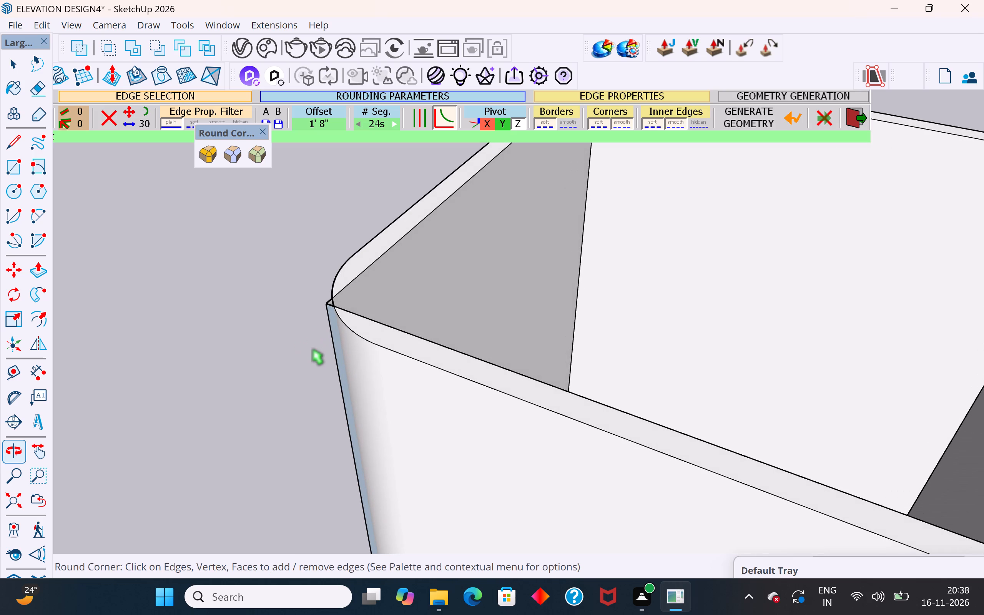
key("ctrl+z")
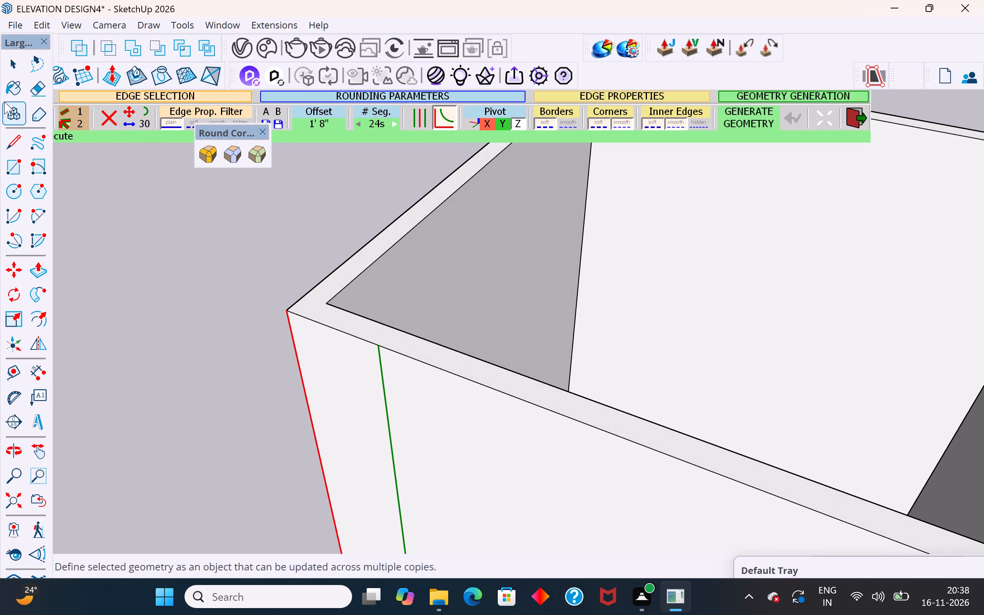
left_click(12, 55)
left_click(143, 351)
Select all the geometry of the two merged walls and make it a group.
scroll(336, 246, "down", 6)
left_click_drag(380, 183, 354, 320)
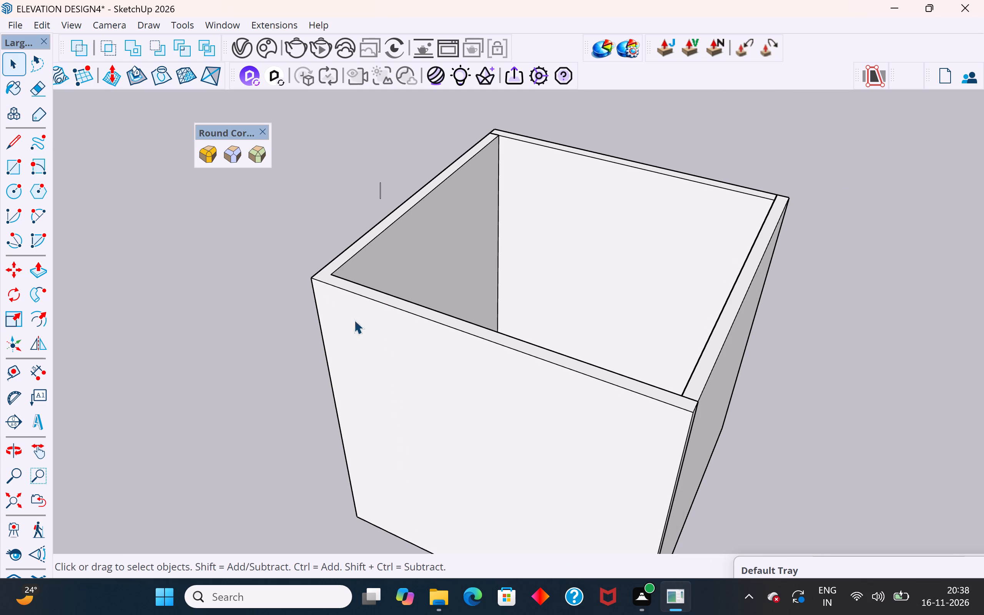
left_click_drag(354, 320, 223, 538)
right_click(376, 425)
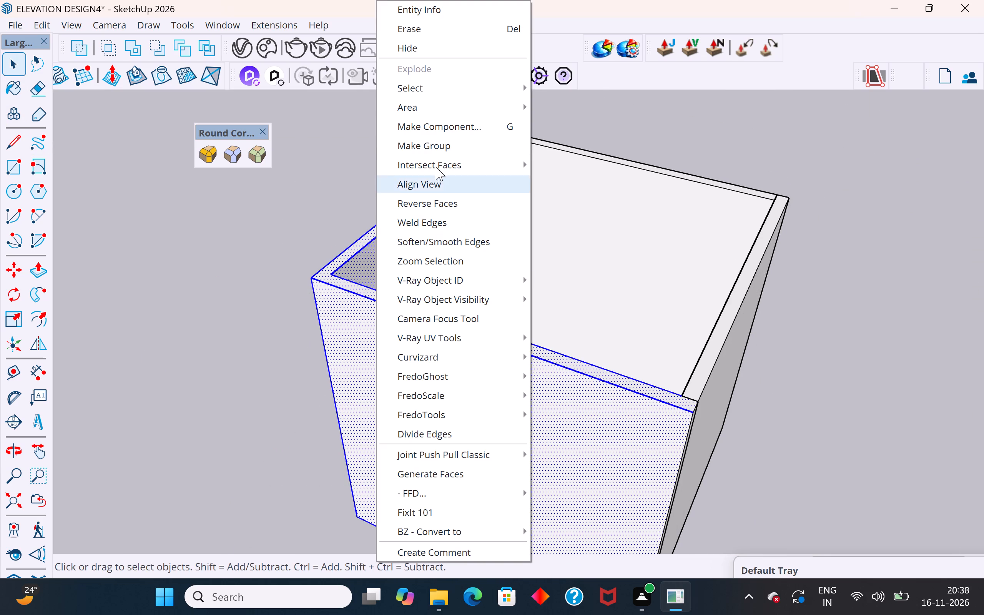
left_click(440, 150)
left_click(344, 352)
Inside the new wall group, round the outer vertical corner edge with a 1' 8" offset and 24 segments, and close the group.
middle_click_drag(353, 334, 336, 372)
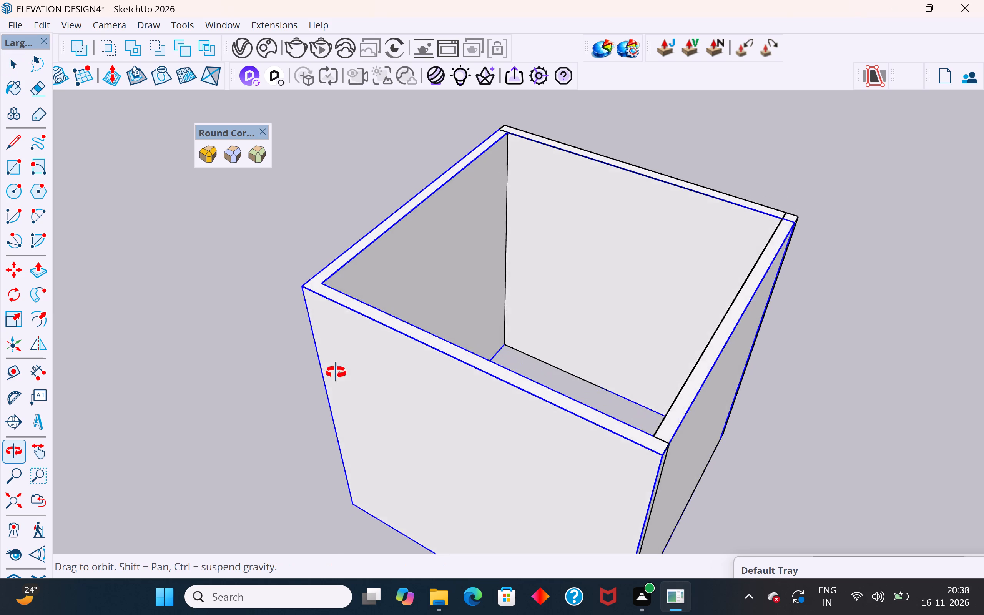
middle_click_drag(336, 372, 371, 234)
left_click(273, 278)
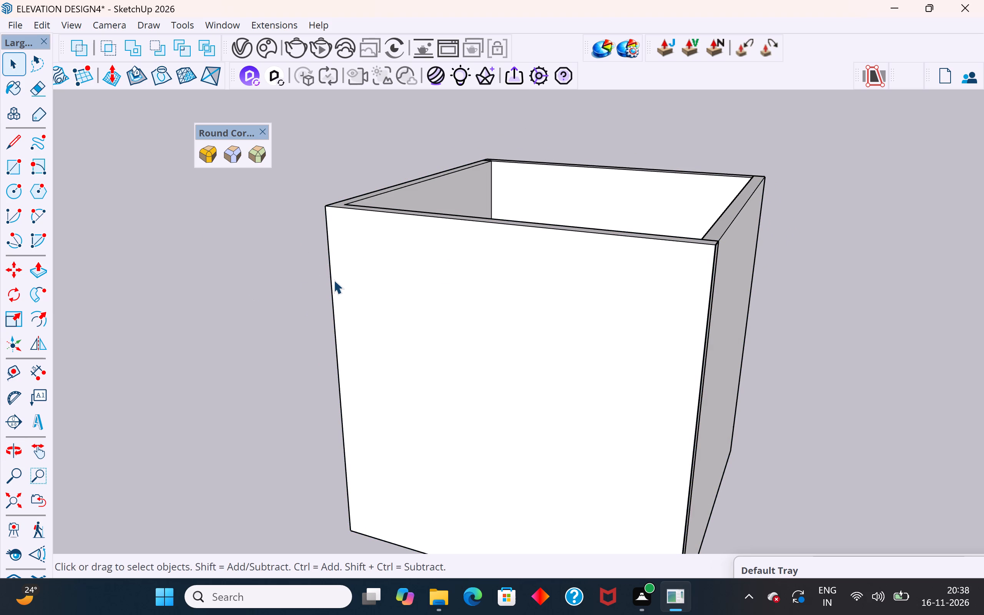
left_click(334, 280)
double_click(329, 280)
left_click(329, 279)
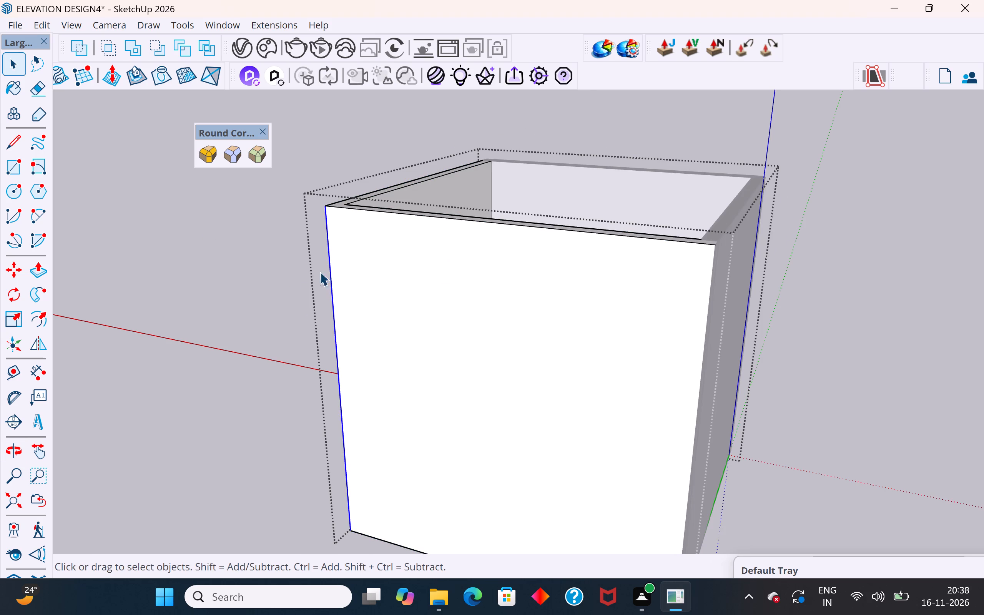
left_click(201, 156)
left_click(269, 296)
scroll(385, 392, "down", 5)
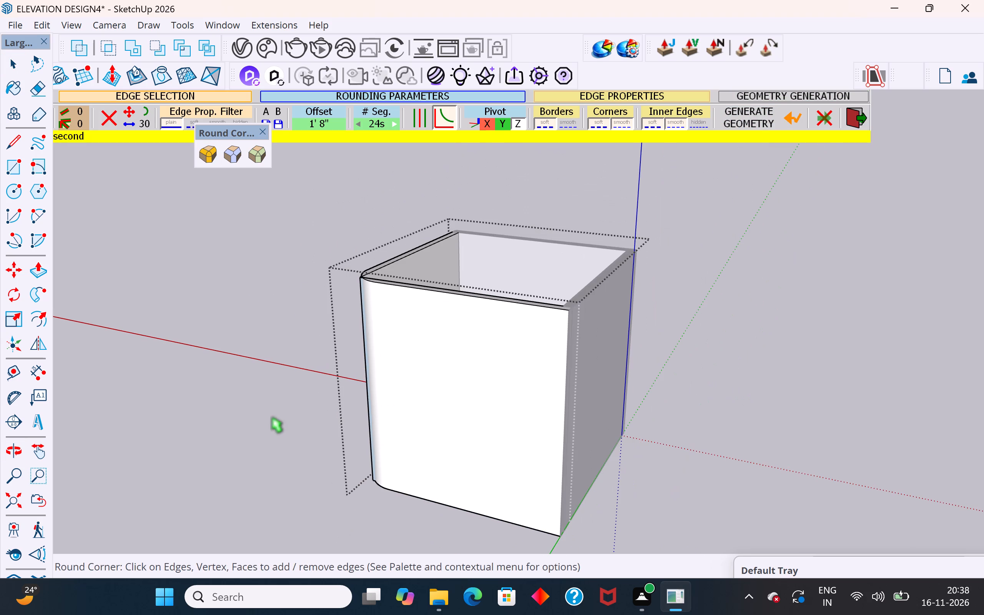
left_click(270, 415)
middle_click_drag(407, 416, 472, 597)
middle_click_drag(352, 459, 308, 529)
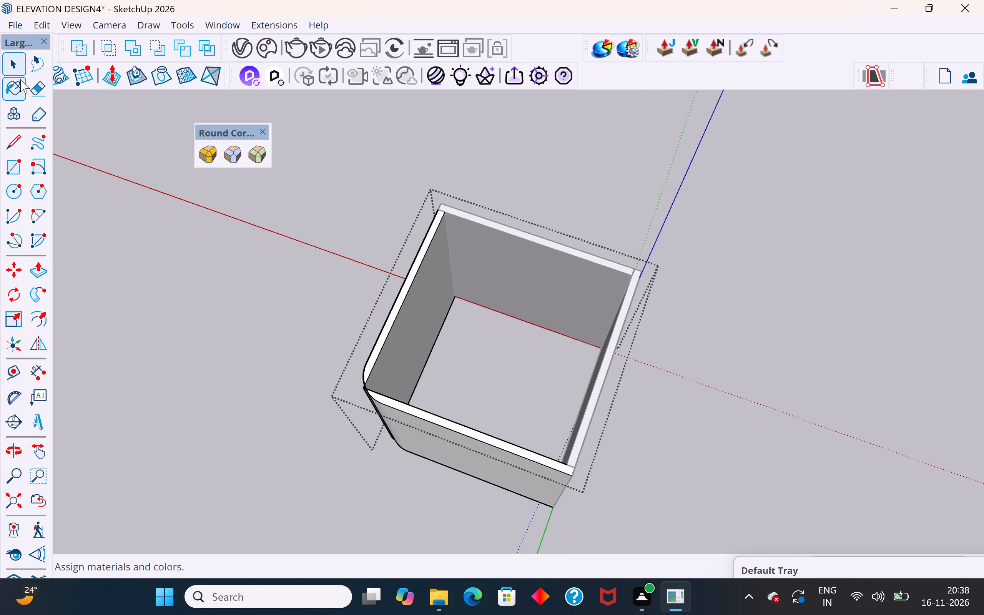
left_click(17, 72)
left_click(177, 303)
Examine the rounded corner from above, outside and below, where the inner wall corner meets the curve.
middle_click_drag(428, 440, 484, 399)
scroll(422, 383, "up", 8)
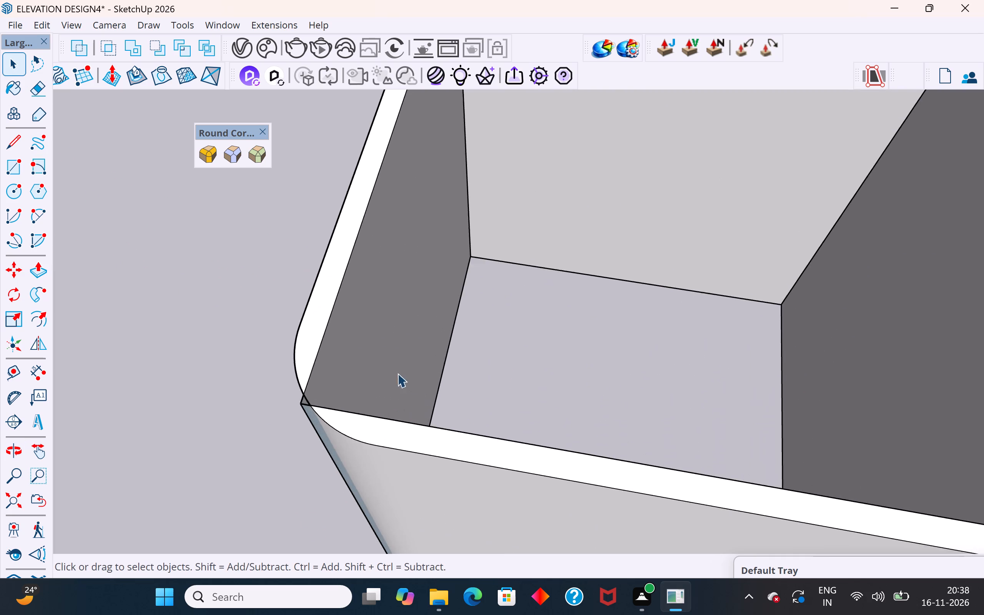
middle_click_drag(286, 442, 444, 324)
scroll(428, 445, "down", 11)
scroll(510, 334, "up", 1)
middle_click_drag(510, 334, 521, 259)
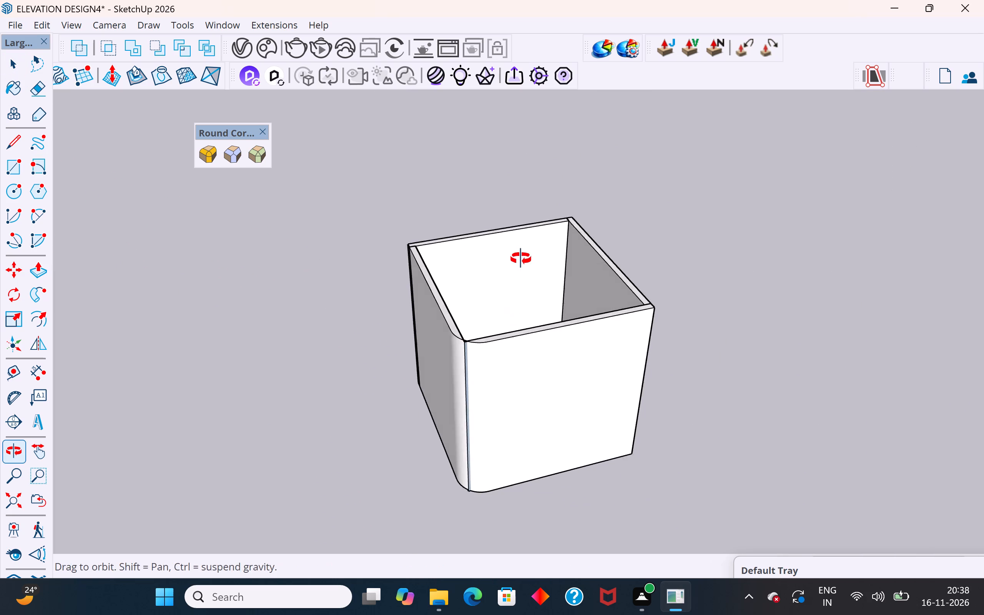
middle_click_drag(521, 259, 522, 250)
scroll(440, 451, "up", 3)
middle_click_drag(511, 503, 544, 284)
scroll(545, 464, "down", 5)
middle_click_drag(527, 479, 427, 241)
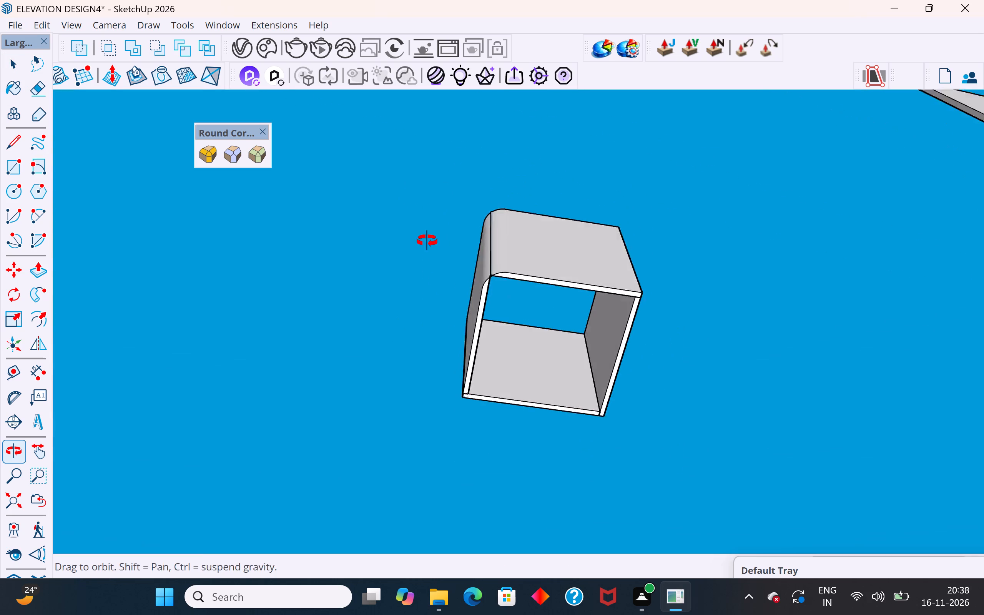
middle_click_drag(427, 241, 424, 238)
scroll(456, 282, "up", 1)
middle_click_drag(435, 245, 193, 207)
scroll(382, 299, "up", 4)
middle_click_drag(389, 256, 302, 221)
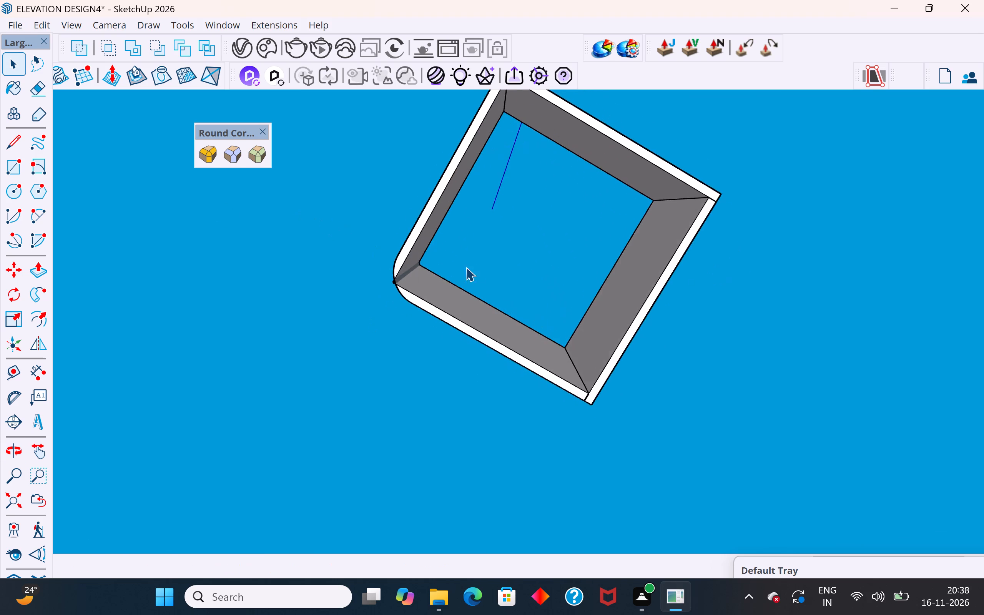
scroll(475, 265, "up", 20)
middle_click_drag(364, 291, 387, 301)
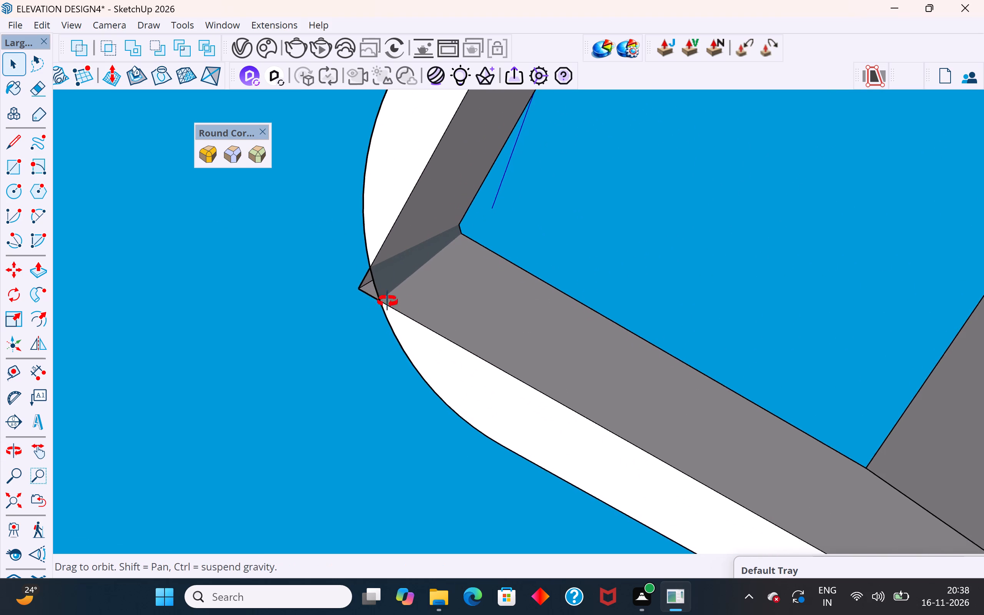
middle_click_drag(387, 301, 579, 352)
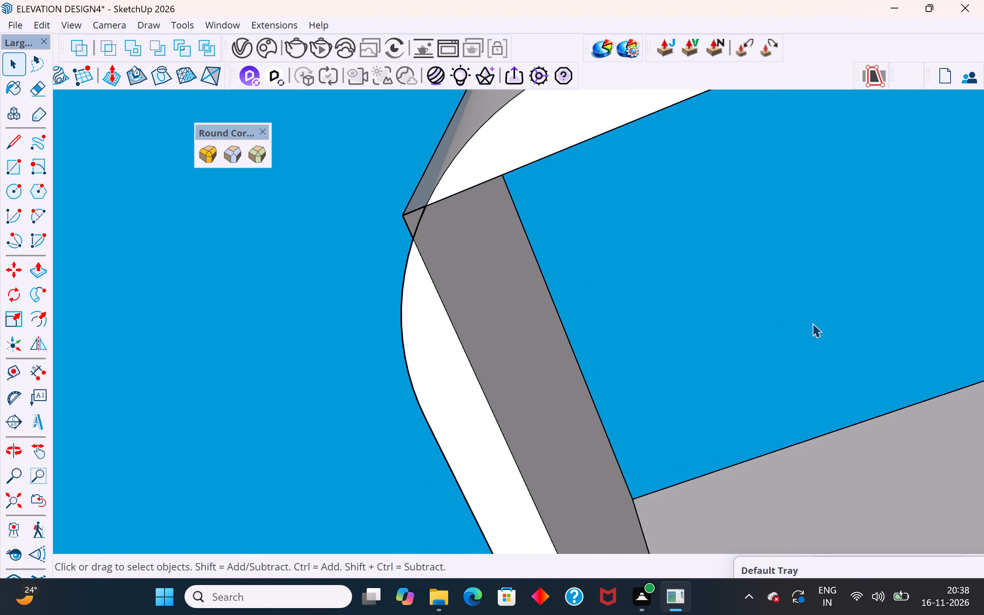
middle_click_drag(416, 161, 23, 210)
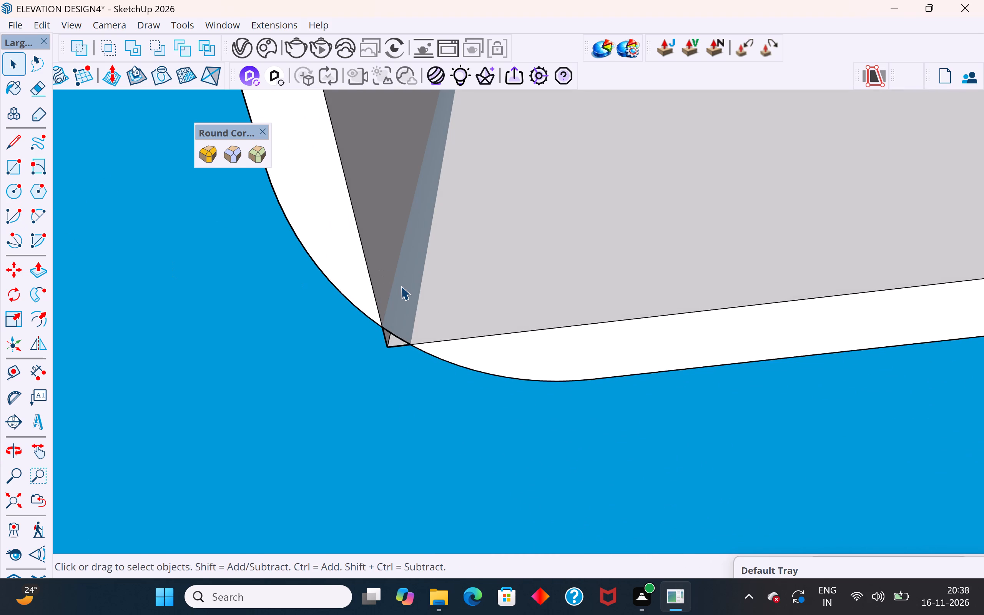
Open the merged wall group, select all its connected geometry and reverse the faces.
left_click(401, 286)
triple_click(401, 286)
right_click(414, 289)
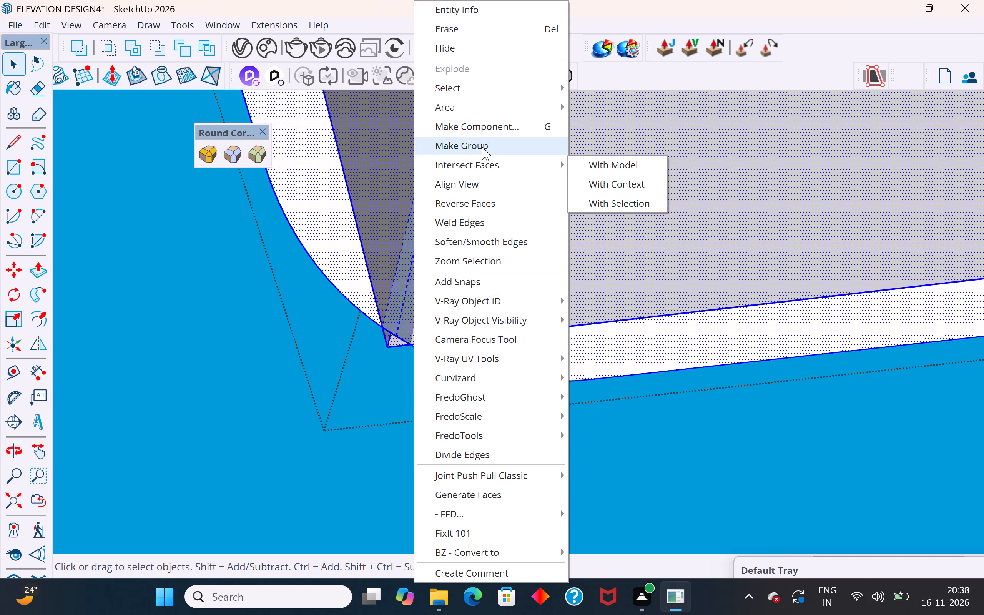
left_click(482, 202)
left_click(404, 405)
Delete the two narrow vertical sliver faces protruding through the rounded corner's outer surface.
scroll(406, 406, "up", 1)
middle_click_drag(407, 406, 661, 411)
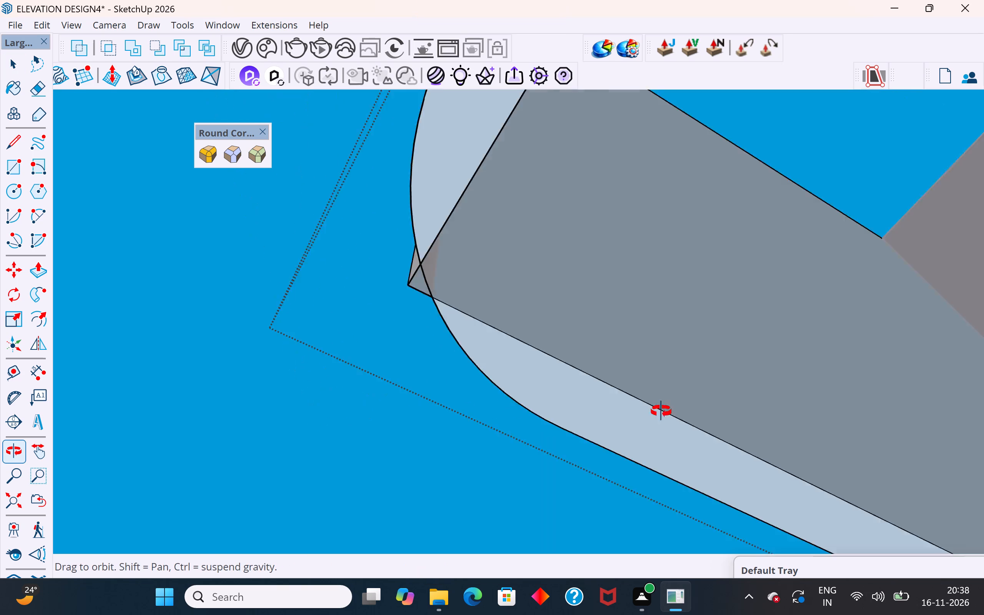
middle_click_drag(661, 411, 826, 580)
scroll(499, 409, "down", 10)
middle_click_drag(523, 426, 577, 496)
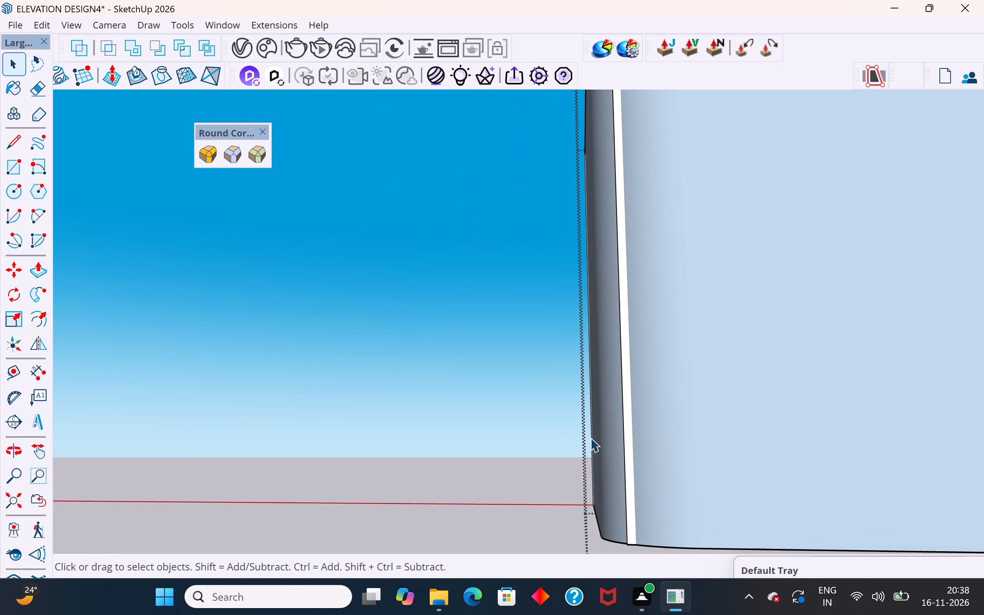
scroll(613, 411, "up", 1)
middle_click_drag(618, 404, 834, 442)
scroll(470, 269, "down", 2)
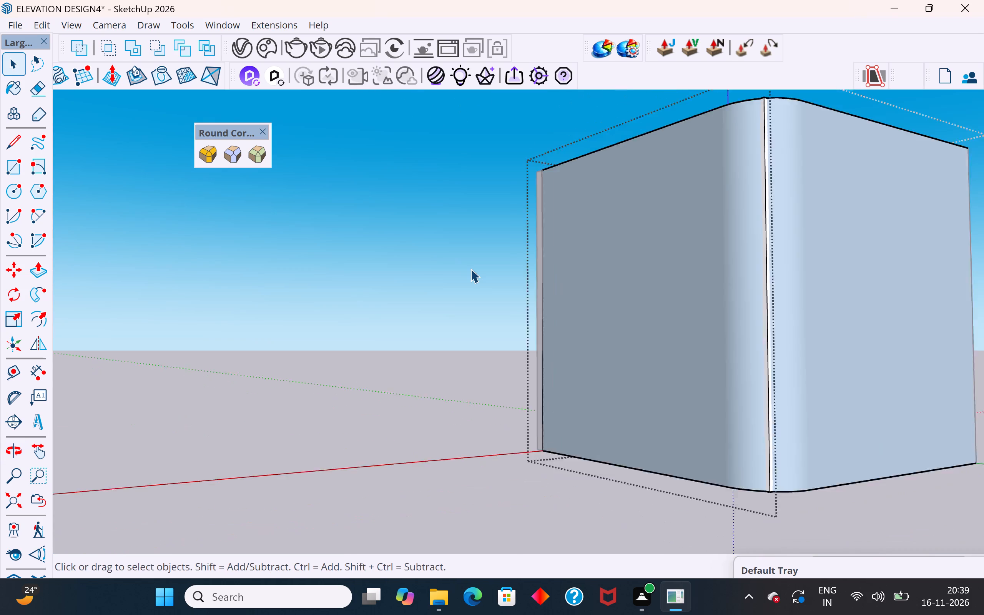
scroll(470, 269, "down", 7)
middle_click_drag(534, 241, 558, 428)
scroll(683, 340, "up", 3)
scroll(699, 310, "up", 3)
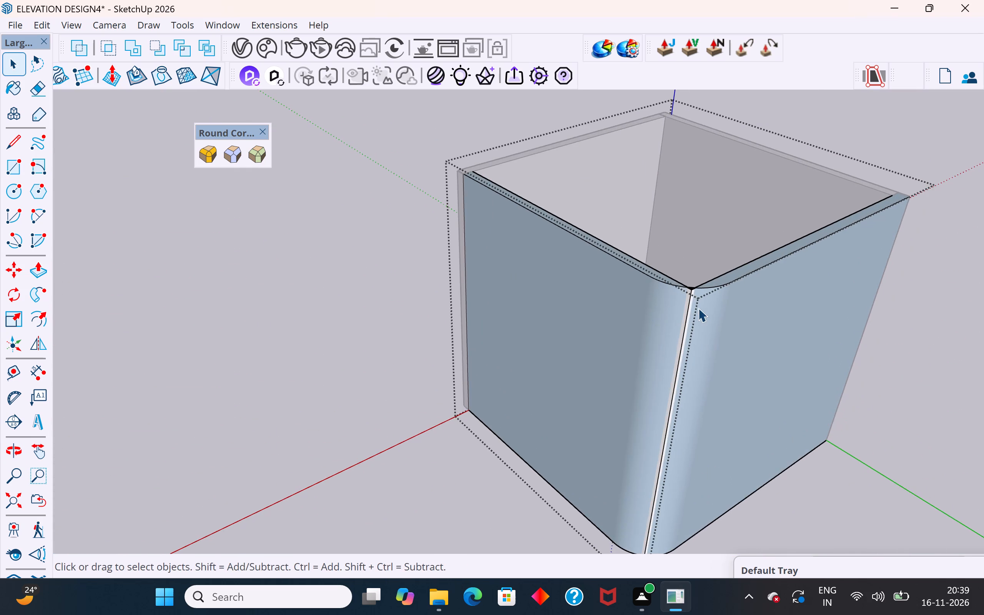
scroll(698, 308, "up", 11)
left_click(688, 285)
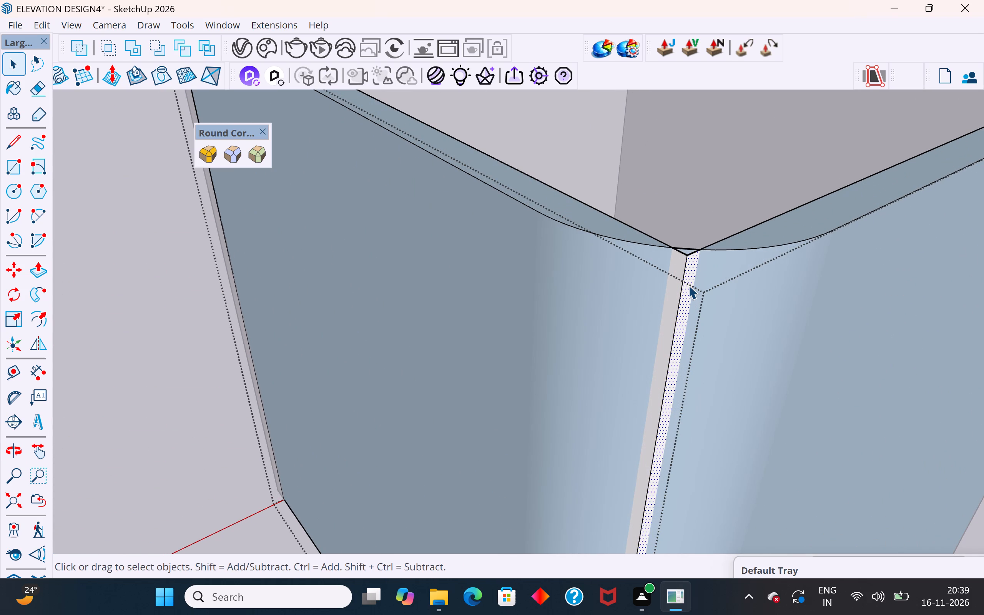
key("Delete")
left_click(677, 273)
key("Delete")
Delete the leftover vertical edge and the two short stray edges at the top of the rounded corner.
left_click(686, 258)
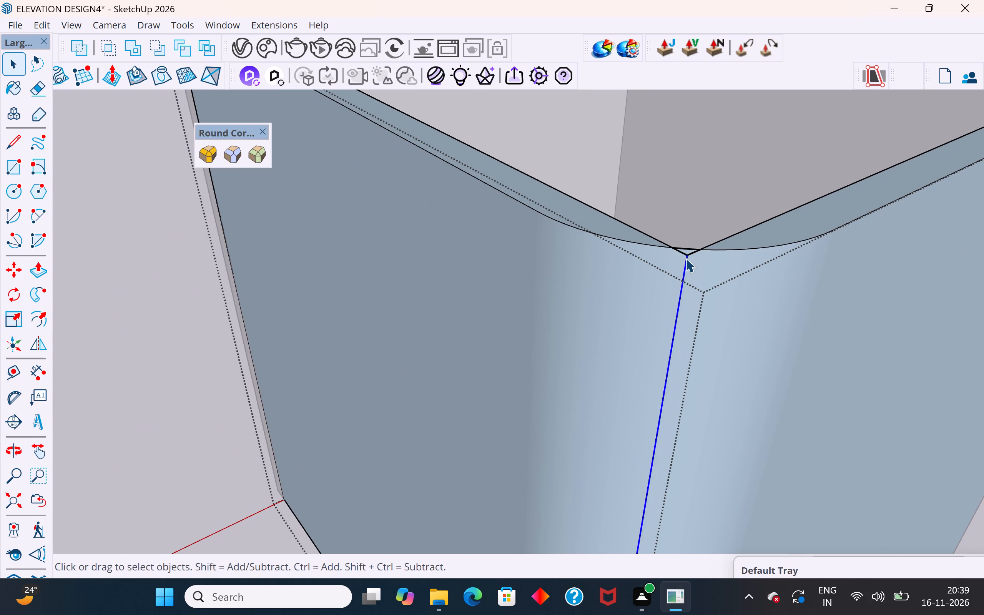
key("Delete")
left_click(690, 254)
key("Delete")
left_click(681, 254)
key("Delete")
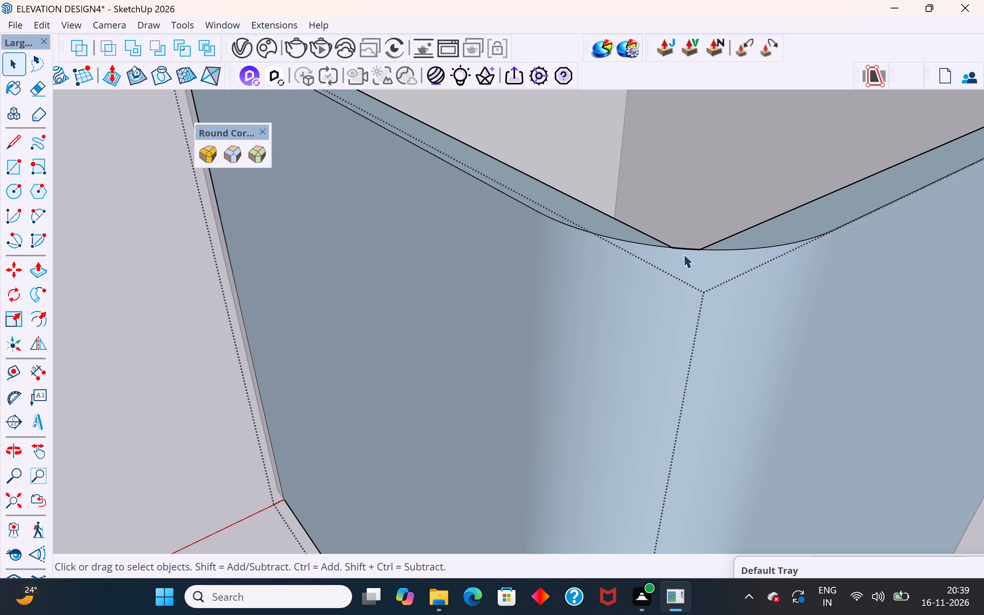
Delete the two short stray edges of the old inner corner that extend past the curve at the walls' bottom.
scroll(678, 257, "down", 20)
middle_click_drag(675, 348, 606, 87)
scroll(682, 343, "up", 1)
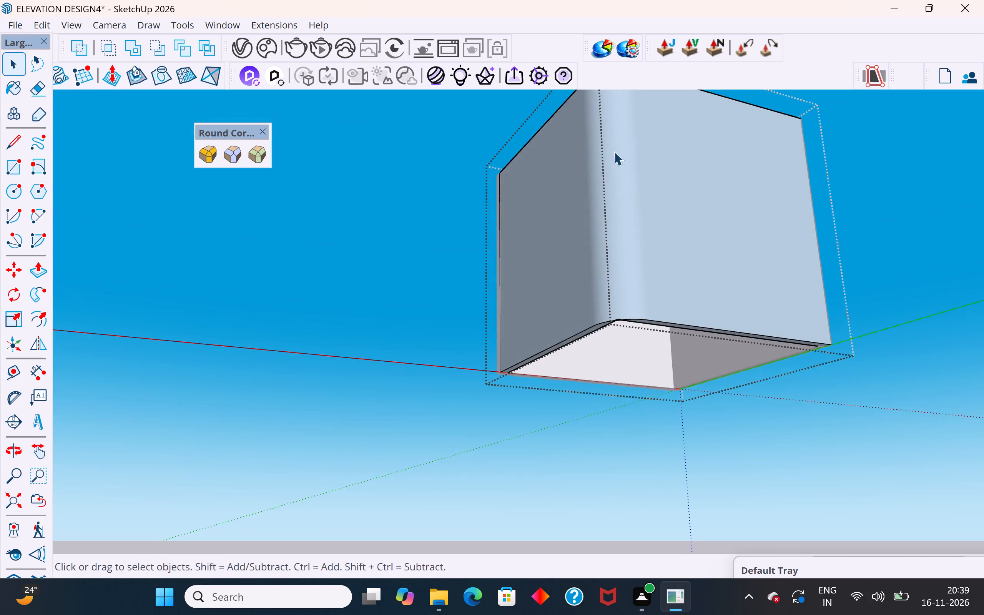
scroll(587, 248, "up", 6)
middle_click_drag(523, 243, 427, 198)
scroll(490, 251, "up", 13)
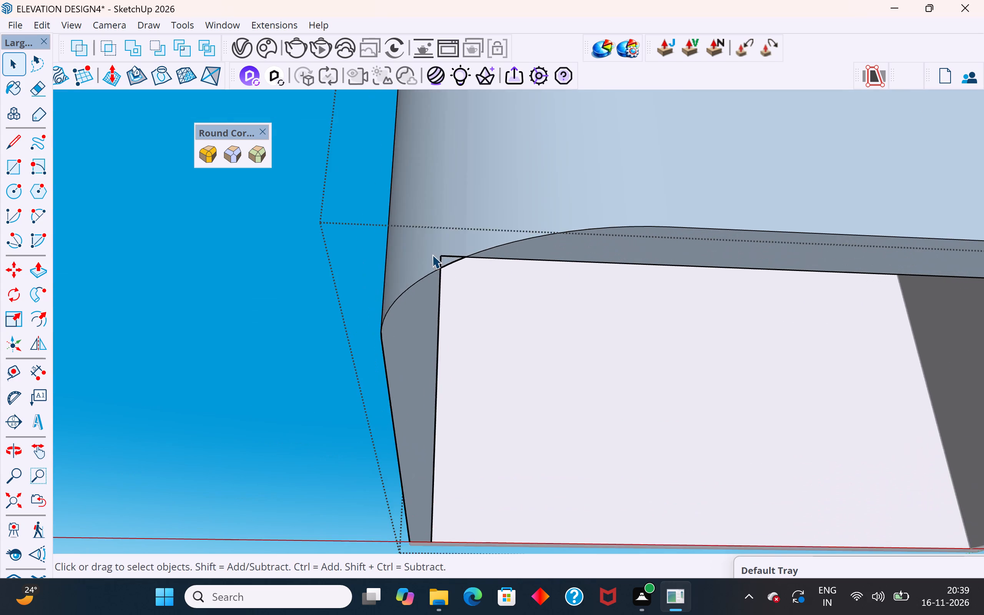
scroll(432, 254, "up", 14)
left_click(448, 225)
key("Delete")
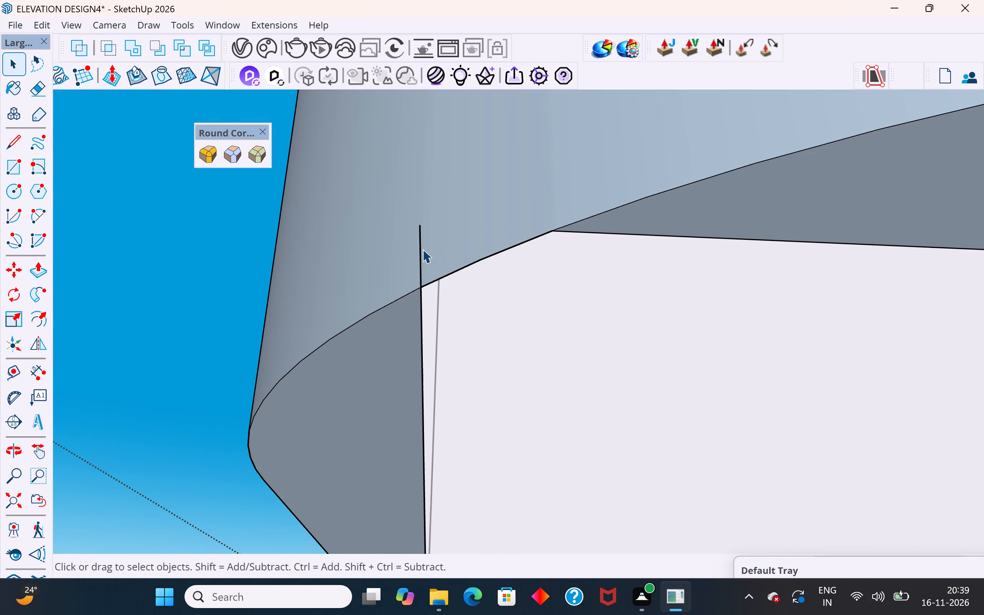
left_click(422, 249)
key("Delete")
Delete the two narrow rim faces along the top of the rounded-corner walls.
scroll(395, 287, "down", 20)
scroll(395, 287, "down", 4)
middle_click_drag(359, 264, 210, 183)
scroll(251, 242, "up", 1)
scroll(354, 367, "down", 6)
middle_click_drag(321, 306, 72, 259)
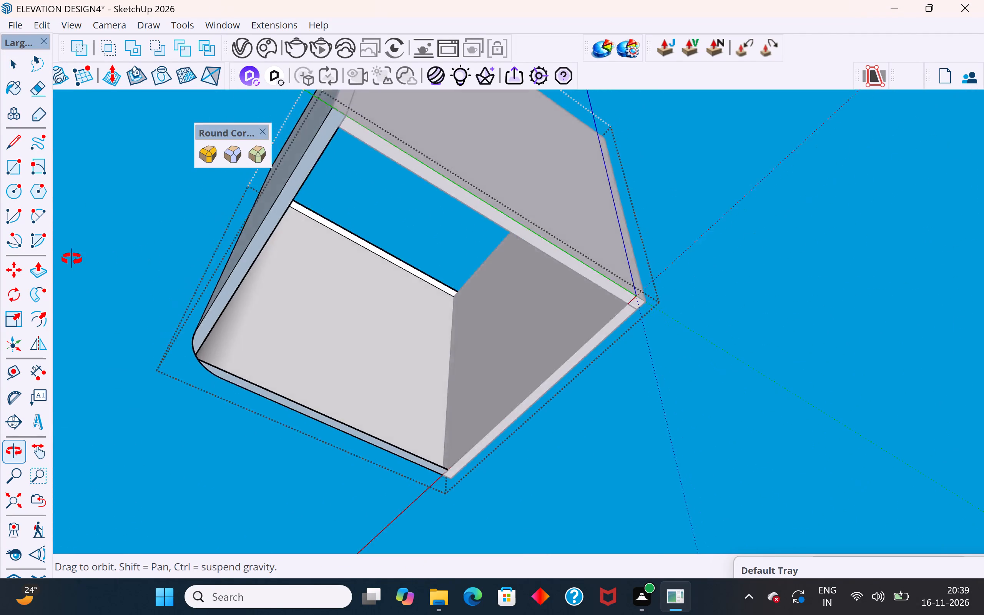
middle_click_drag(72, 259, 64, 259)
middle_click_drag(327, 309, 179, 275)
middle_click_drag(352, 345, 341, 274)
scroll(306, 290, "up", 1)
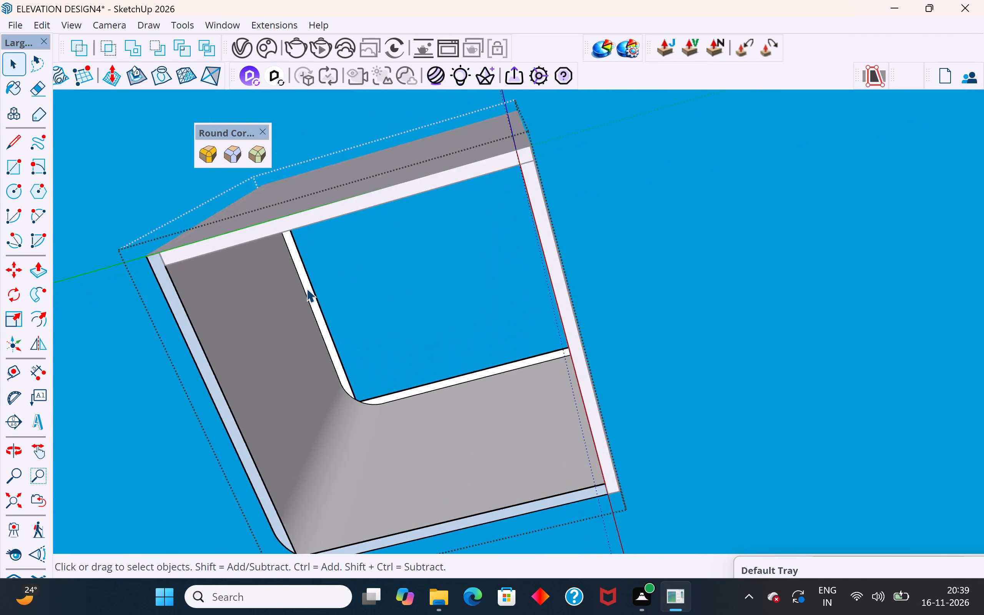
scroll(306, 288, "up", 4)
middle_click_drag(313, 281, 281, 204)
left_click(284, 260)
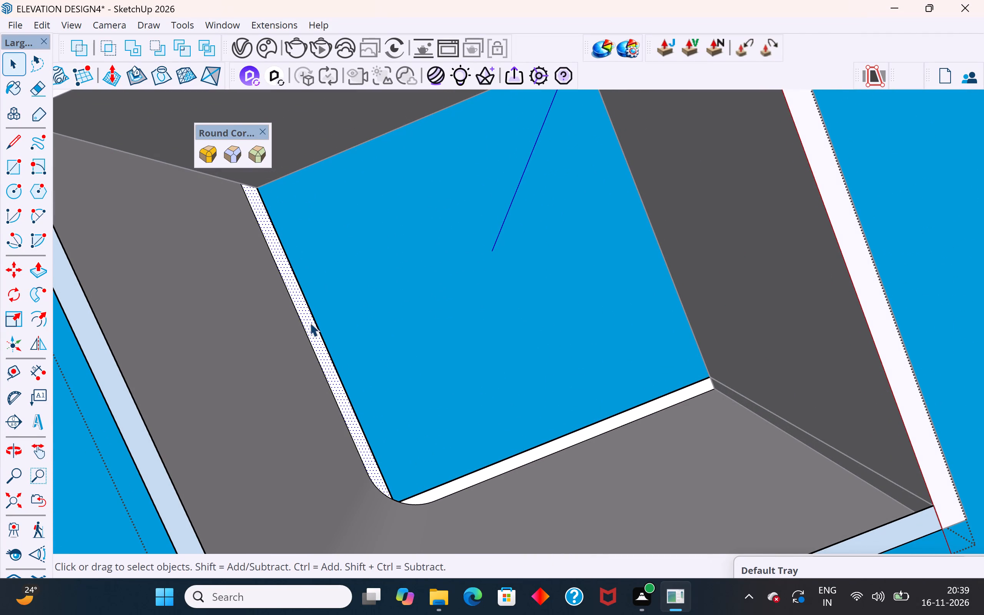
key("Delete")
left_click(441, 490)
key("Delete")
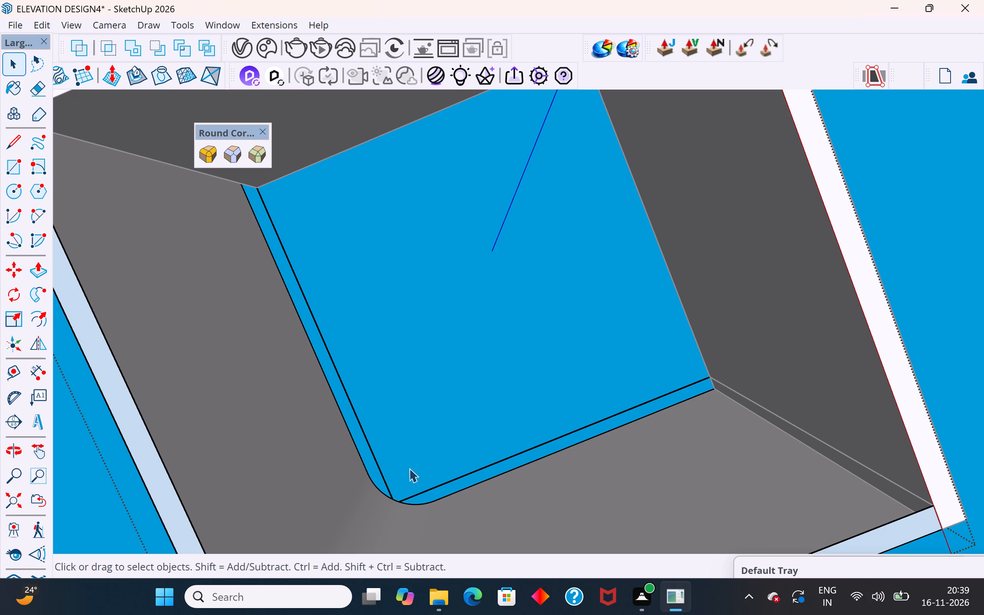
Delete the two leftover straight inner edges where the rim faces of the rounded-corner walls were.
left_click(380, 465)
key("Delete")
left_click(448, 483)
key("Delete")
Close the wall group and examine the rounded-corner walls from below, outside and above.
scroll(566, 389, "down", 1)
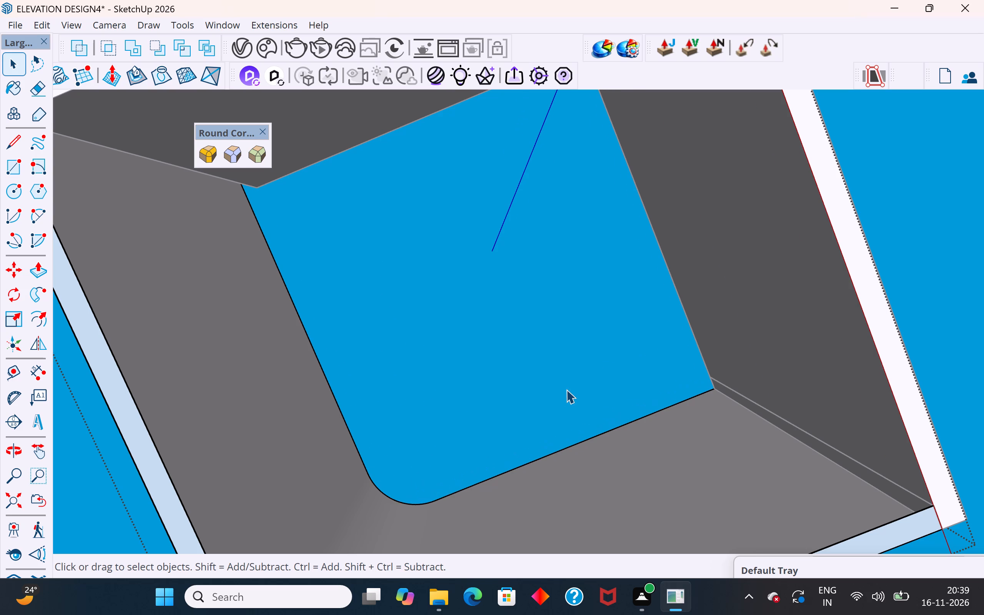
scroll(566, 389, "down", 8)
middle_click_drag(545, 426, 501, 288)
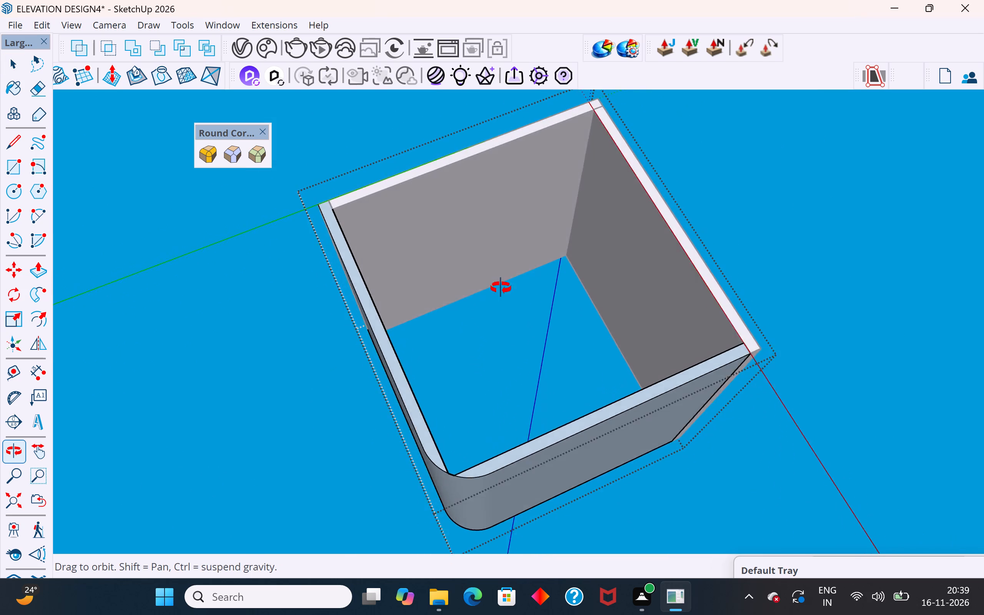
middle_click_drag(501, 288, 529, 614)
middle_click_drag(605, 247, 602, 514)
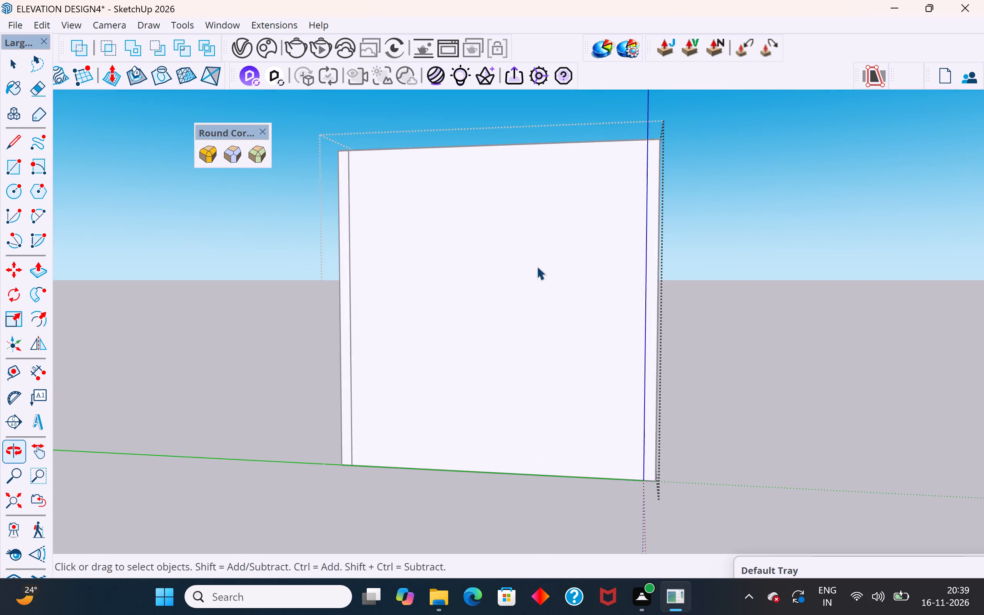
middle_click_drag(535, 278, 533, 564)
middle_click_drag(561, 313, 374, 312)
middle_click_drag(745, 448, 928, 401)
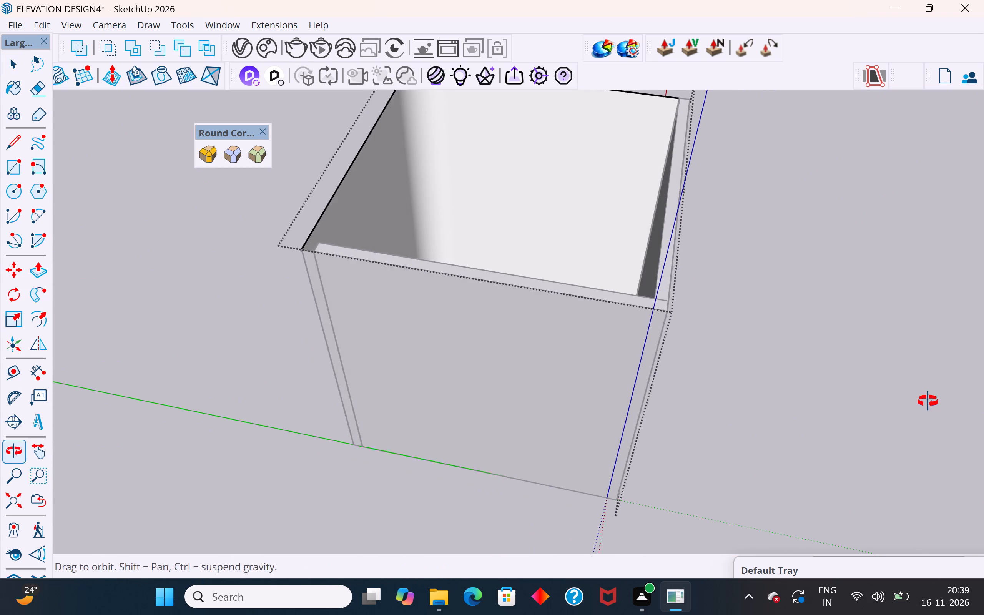
middle_click_drag(928, 401, 928, 401)
scroll(760, 374, "down", 4)
left_click(795, 365)
scroll(813, 343, "down", 3)
middle_click_drag(607, 412, 647, 412)
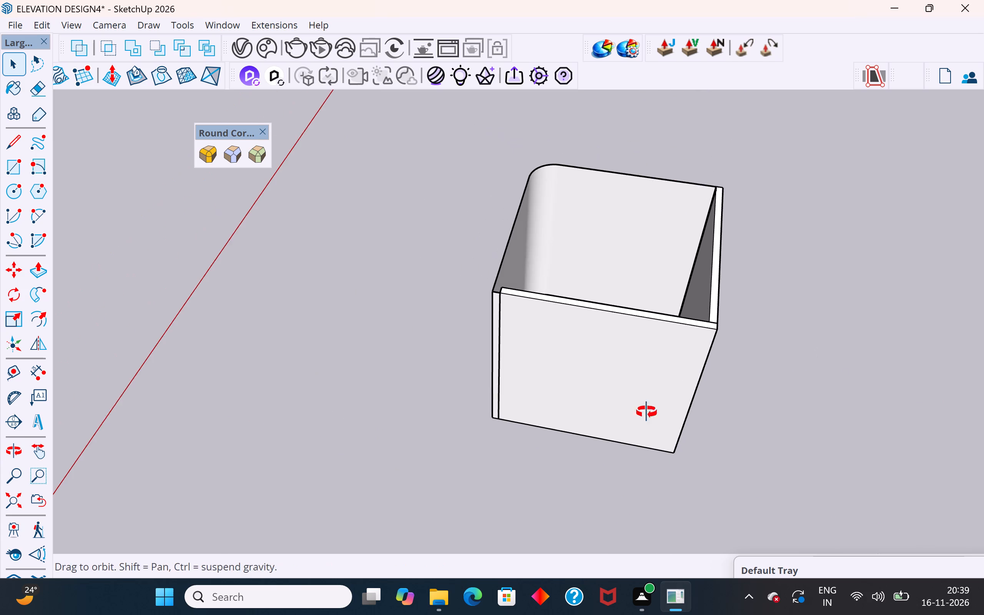
middle_click_drag(647, 412, 701, 416)
scroll(578, 228, "up", 2)
middle_click_drag(648, 374, 786, 186)
scroll(695, 333, "up", 1)
scroll(608, 395, "down", 3)
middle_click_drag(632, 395, 904, 365)
middle_click_drag(511, 269, 387, 466)
scroll(543, 483, "down", 3)
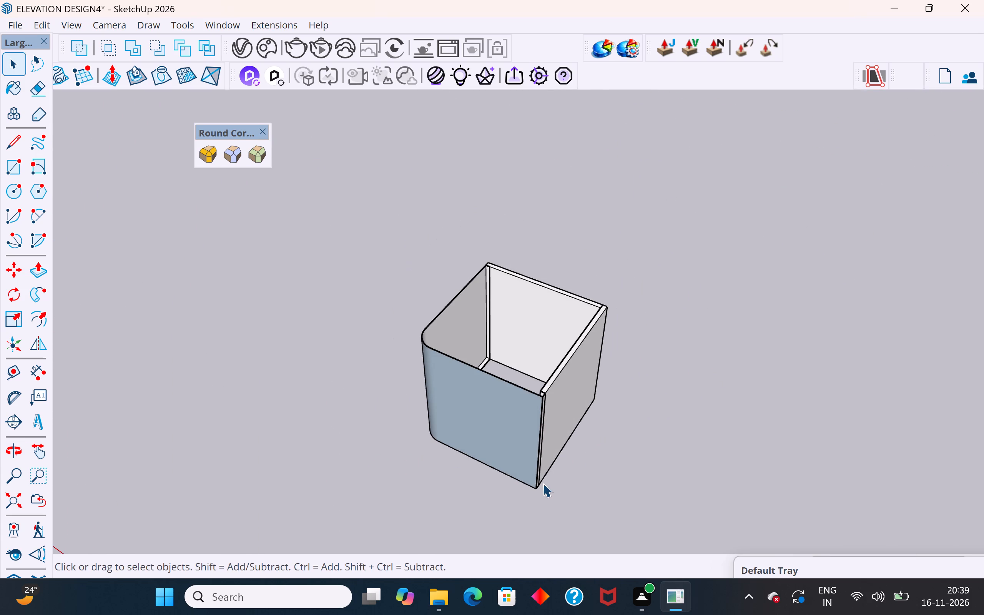
Open the rounded-corner wall group, select all its connected geometry, reverse the faces and close the group.
middle_click_drag(608, 423, 555, 399)
left_click(443, 396)
triple_click(443, 396)
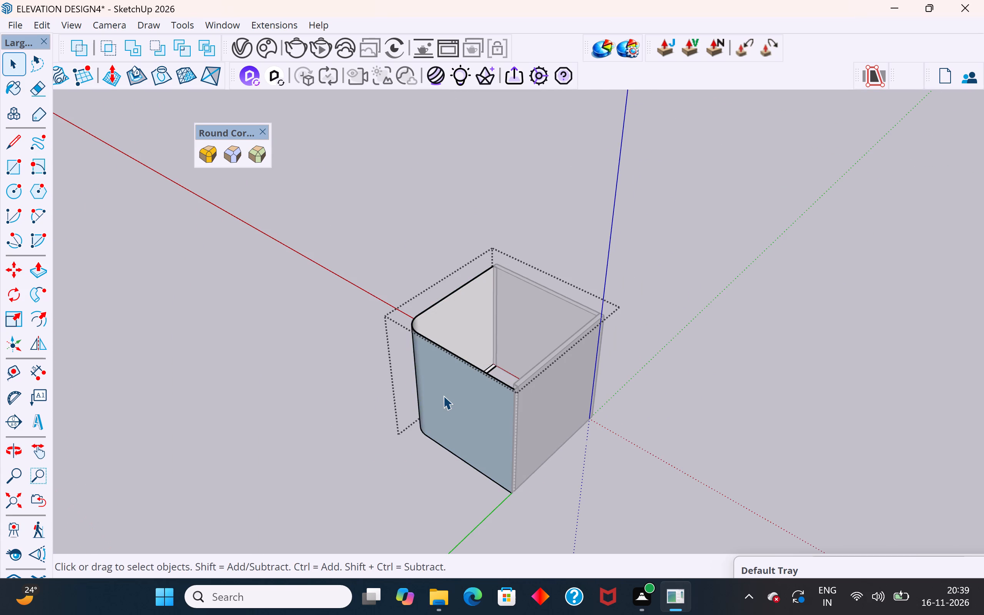
right_click(468, 445)
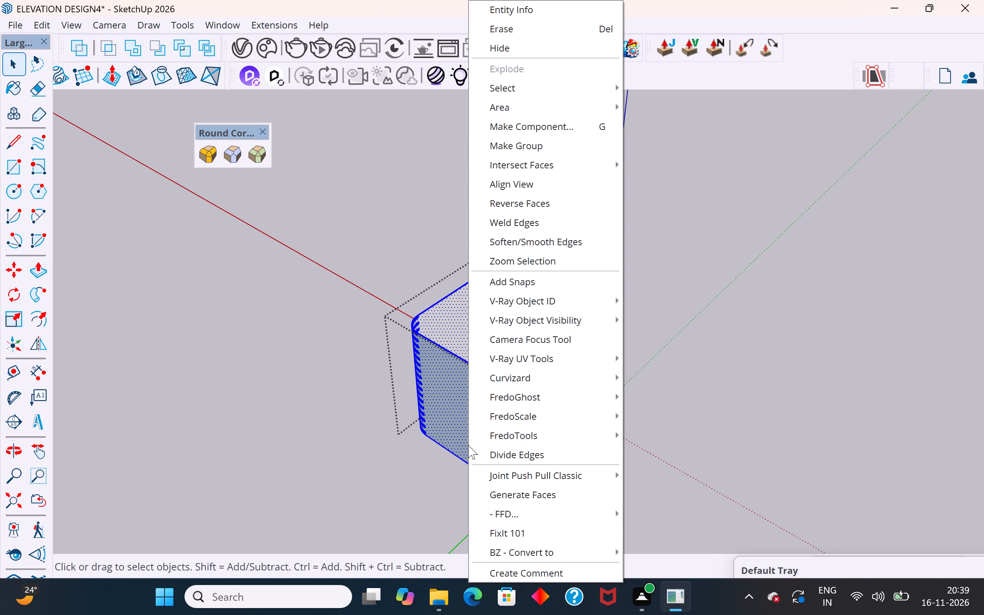
left_click(541, 204)
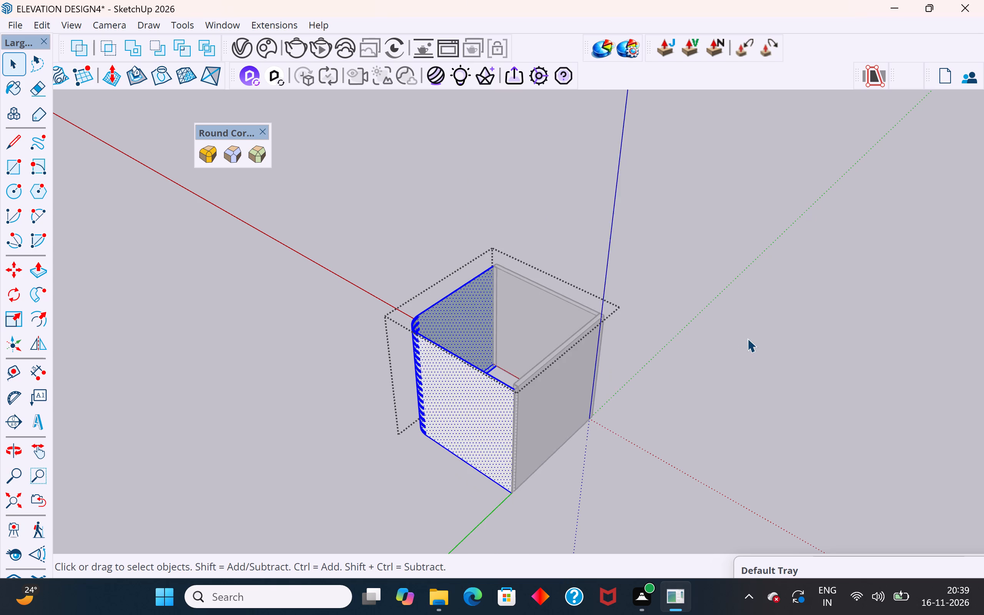
left_click(747, 338)
left_click(656, 258)
Select all the rounded wall faces and thicken them inward to about the adjoining wall's thickness with Joint Push Pull.
middle_click_drag(650, 263, 367, 249)
scroll(408, 286, "up", 4)
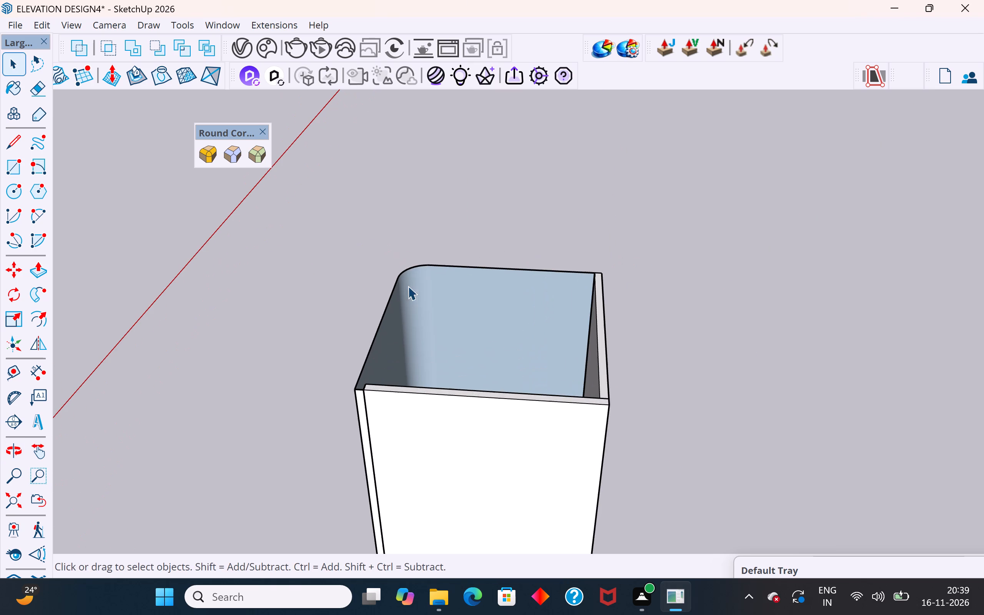
left_click(427, 298)
double_click(481, 285)
left_click(507, 266)
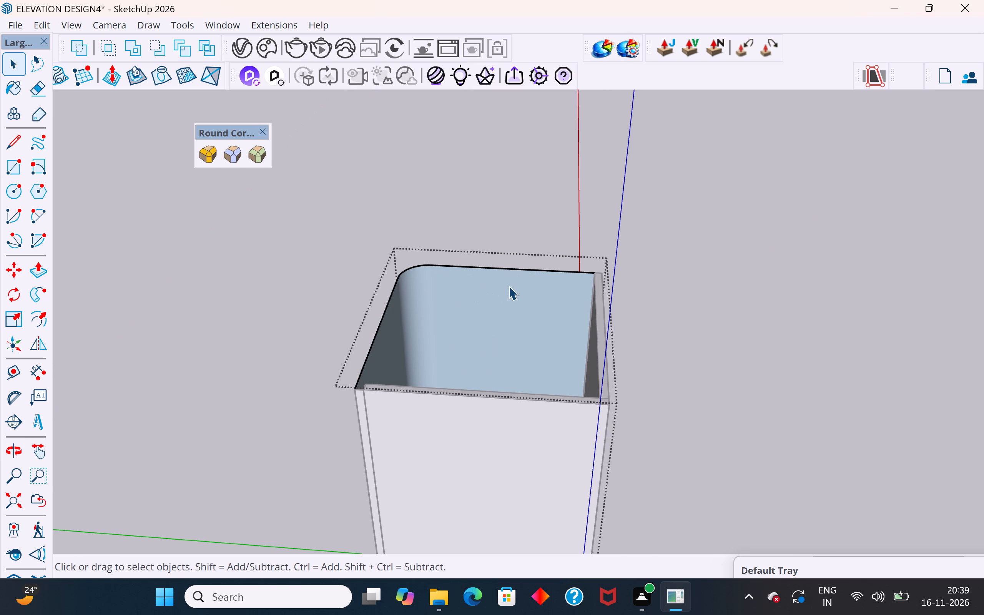
double_click(509, 286)
left_click(673, 49)
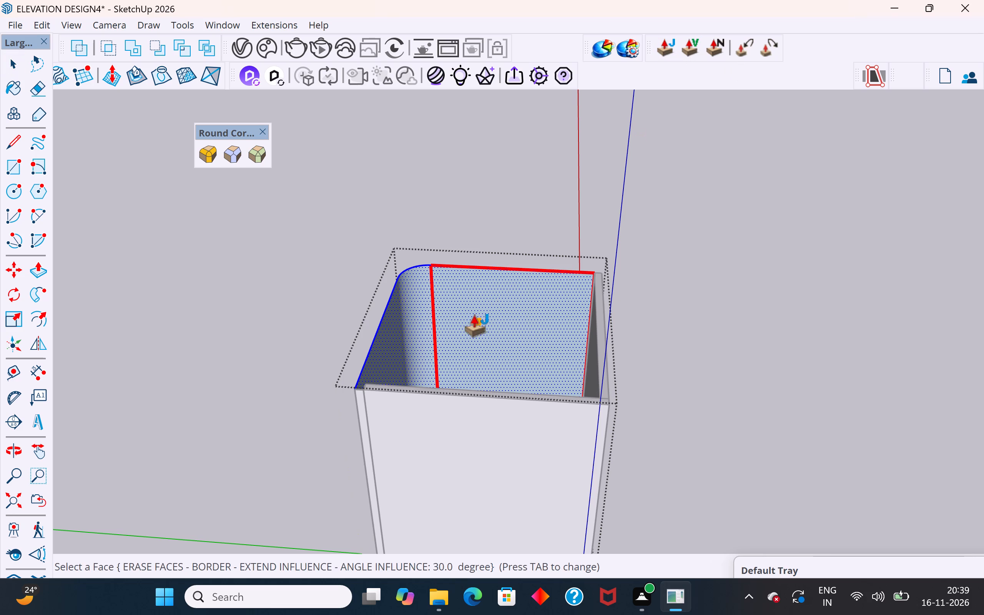
middle_click_drag(387, 343, 374, 404)
scroll(374, 406, "up", 5)
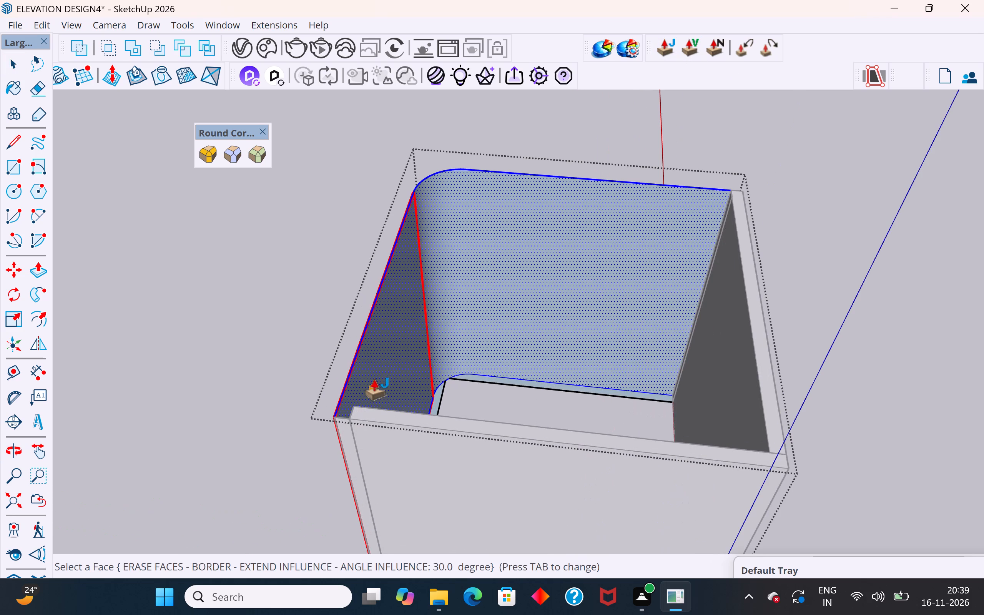
left_click(374, 388)
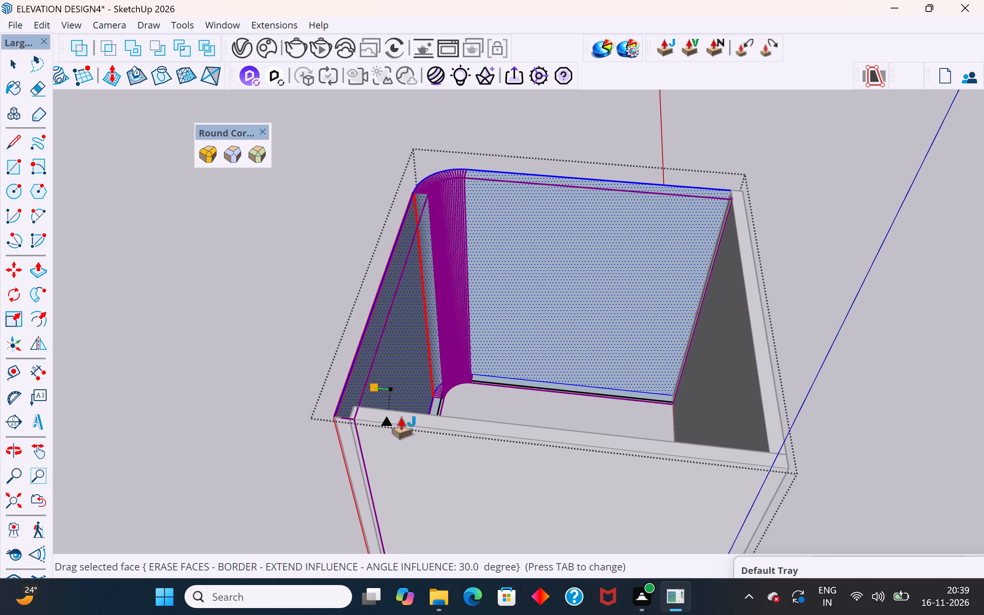
double_click(382, 426)
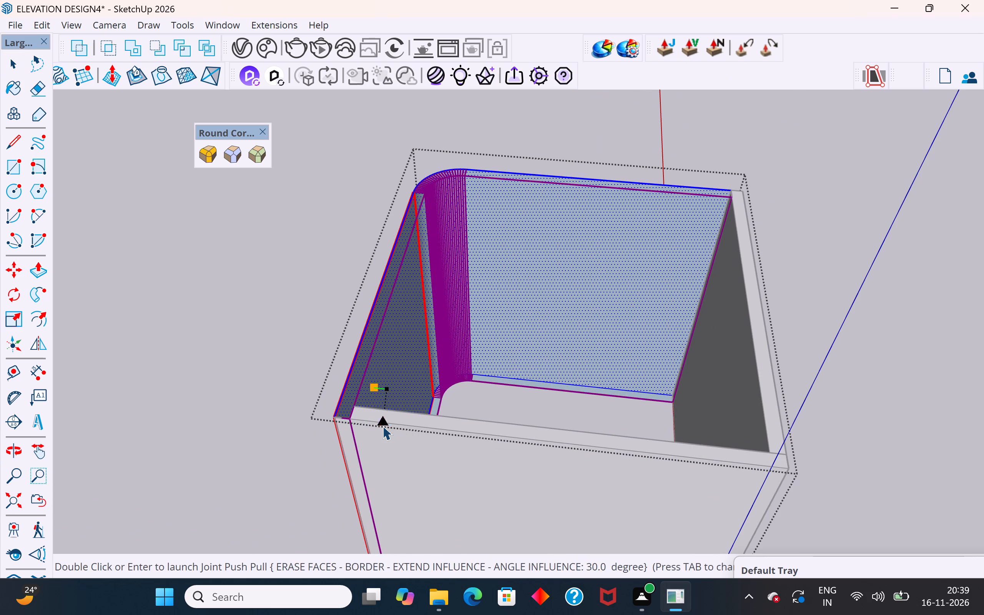
left_click(382, 426)
scroll(668, 397, "down", 4)
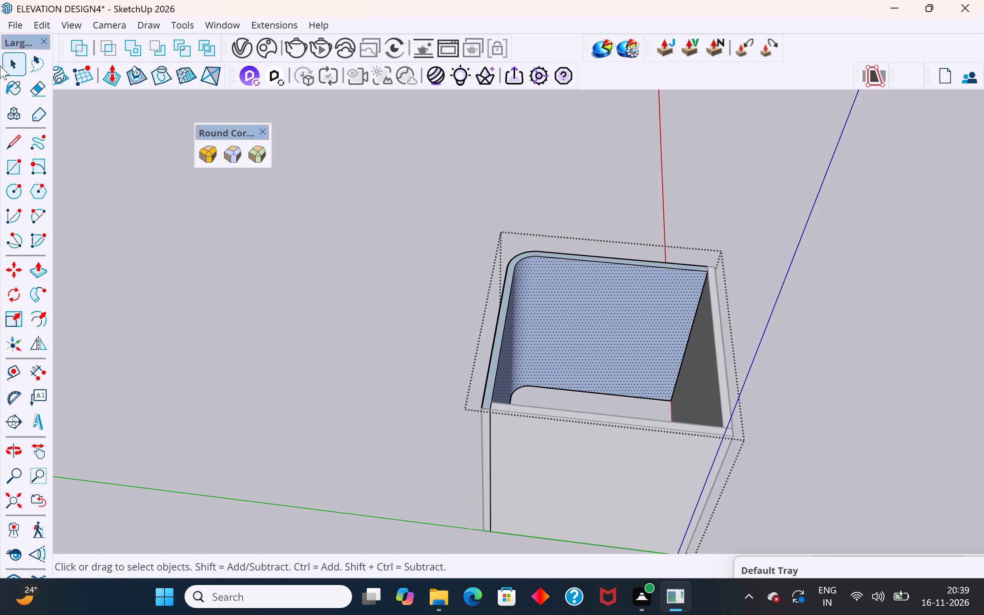
left_click(8, 68)
left_click(366, 328)
Reopen the rounded-corner wall group and delete the continuous rim face along the top of its thickened walls.
scroll(578, 305, "up", 4)
middle_click_drag(532, 403, 669, 332)
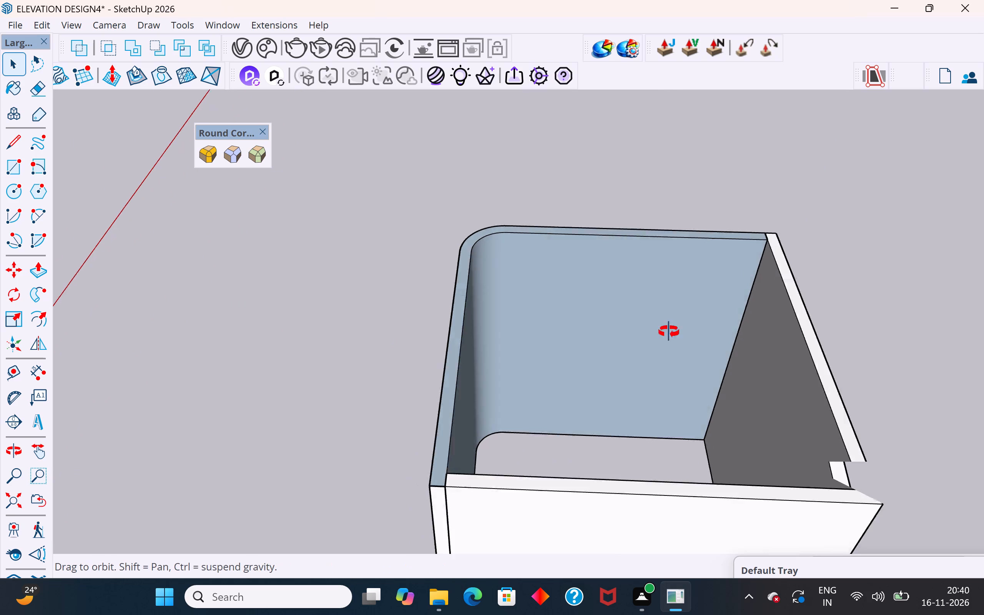
middle_click_drag(669, 332, 817, 218)
middle_click_drag(531, 289, 330, 356)
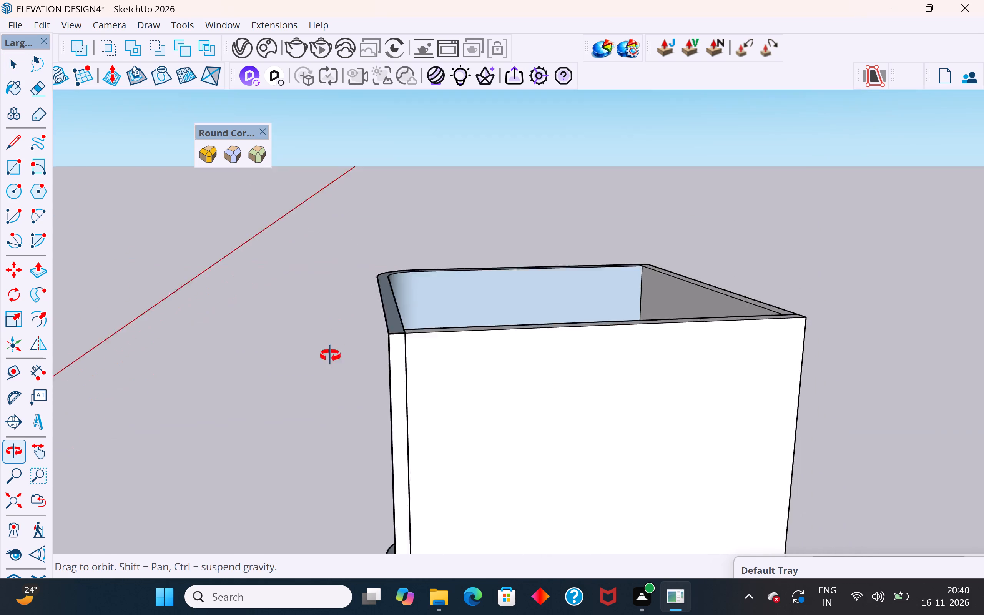
middle_click_drag(330, 356, 325, 373)
scroll(376, 307, "up", 4)
left_click(377, 294)
double_click(377, 294)
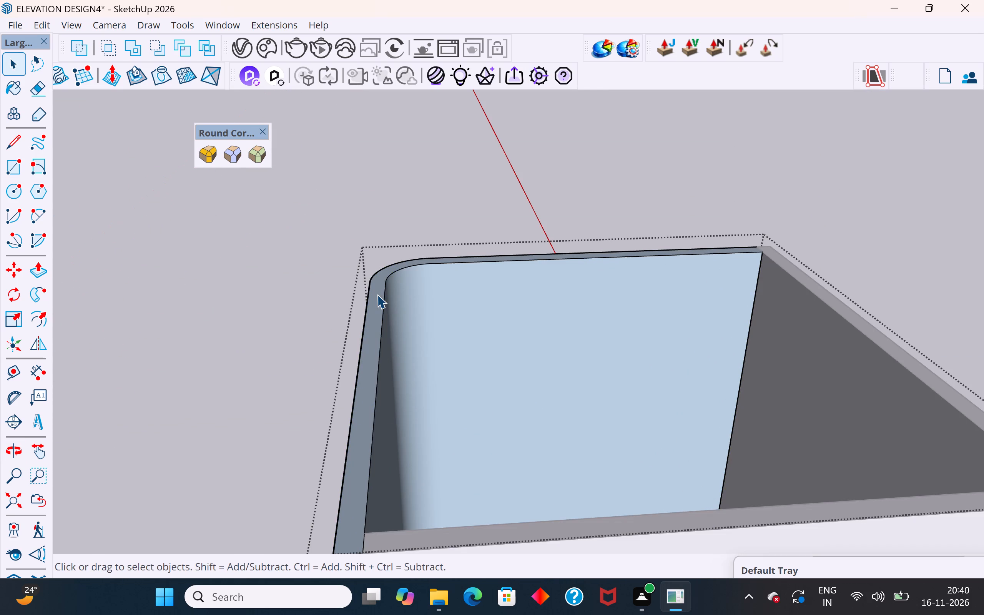
left_click(378, 295)
left_click(359, 323)
left_click(367, 332)
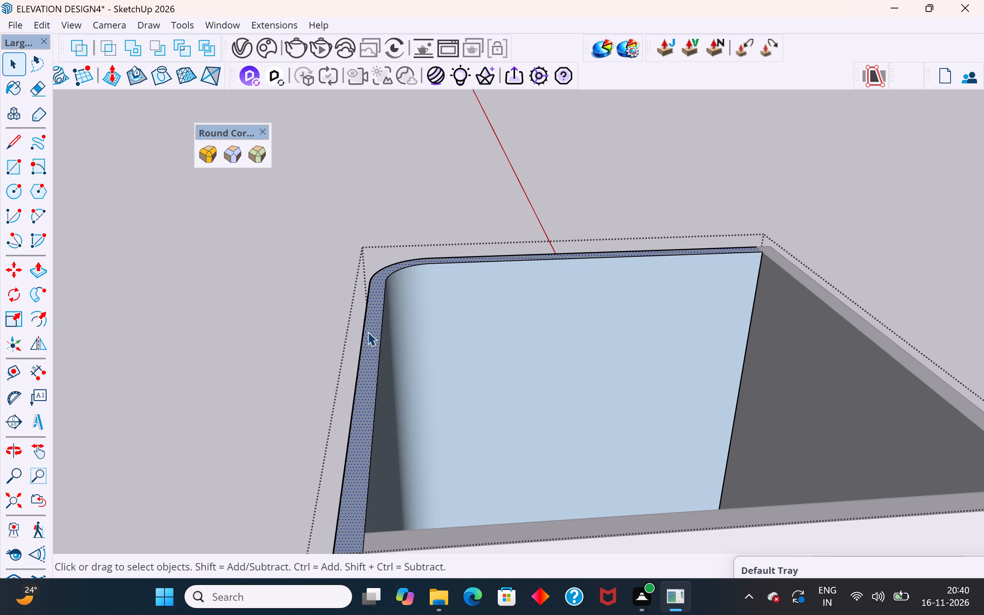
key("Delete")
Delete the side wall's outer top edge and the first segments of the outer corner arc.
left_click(369, 301)
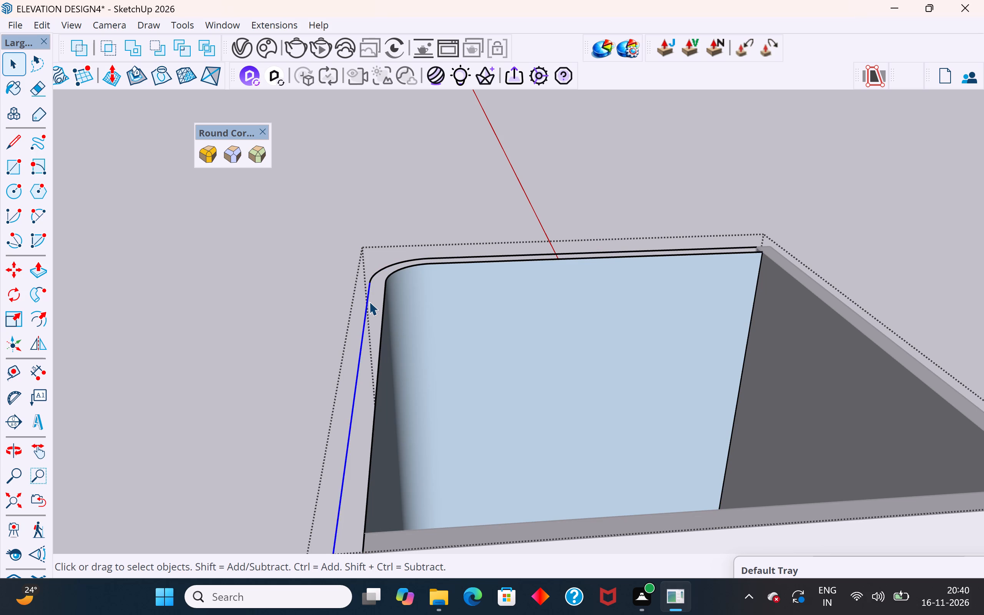
key("Delete")
left_click(378, 274)
key("Delete")
left_click(385, 268)
key("Delete")
scroll(378, 272, "up", 2)
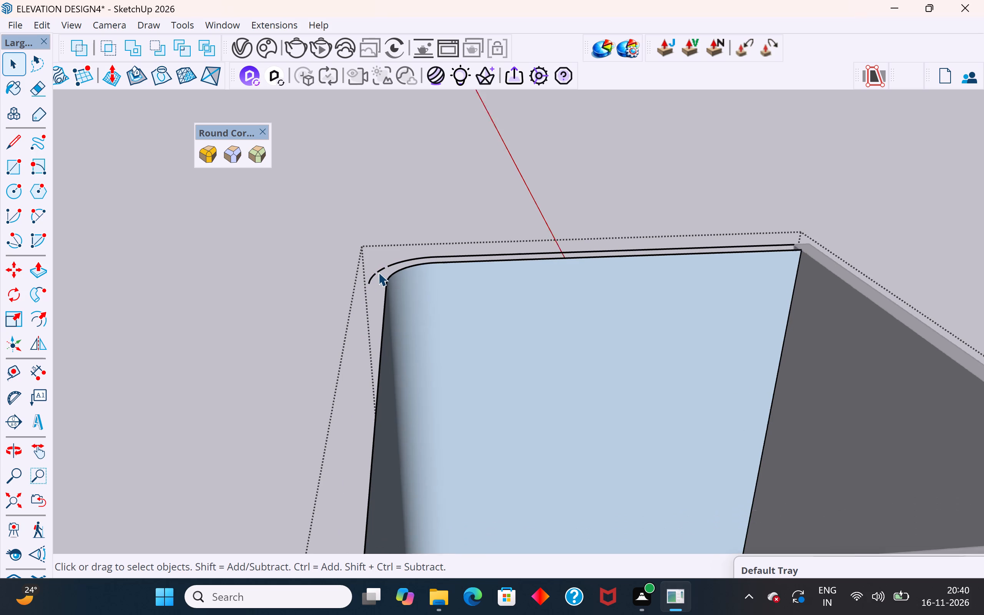
scroll(378, 272, "up", 10)
left_click_drag(401, 243, 340, 278)
key("Delete")
left_click_drag(366, 272, 324, 321)
key("Delete")
scroll(342, 309, "up", 1)
middle_click(343, 309)
key("Delete")
Delete the remaining segments of the outer corner arc and the outer straight top edge of the adjoining wall.
left_click_drag(438, 233, 379, 264)
key("Delete")
left_click_drag(562, 216, 482, 234)
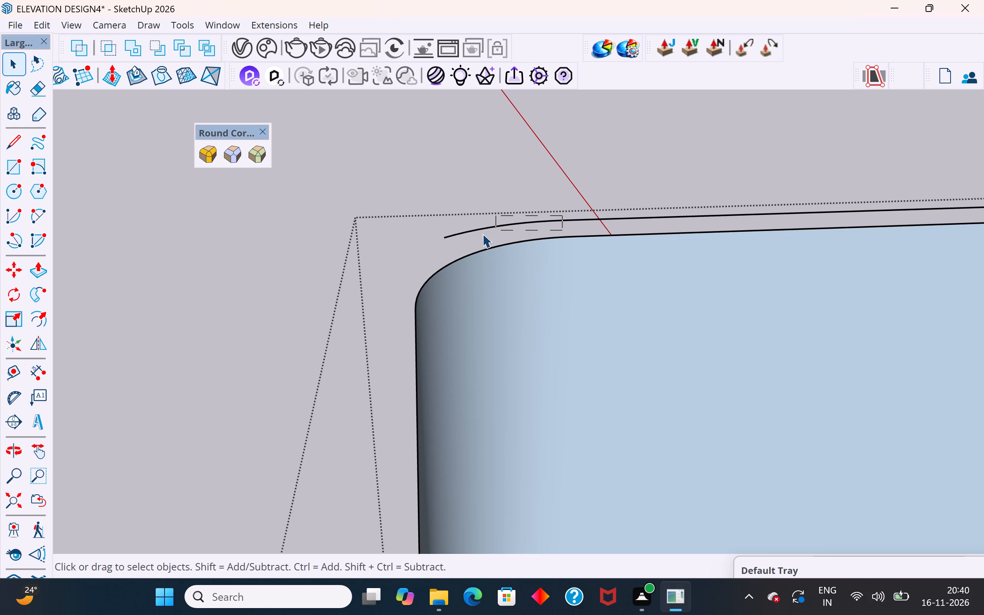
left_click_drag(482, 234, 489, 233)
key("Delete")
left_click_drag(495, 222, 430, 232)
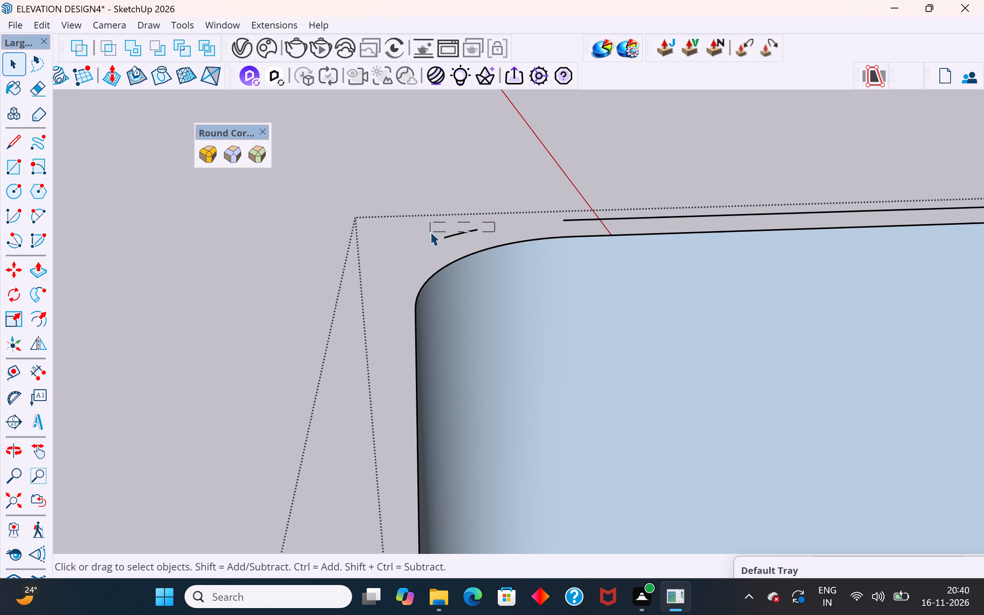
left_click_drag(430, 232, 418, 243)
key("Delete")
left_click_drag(559, 213, 685, 207)
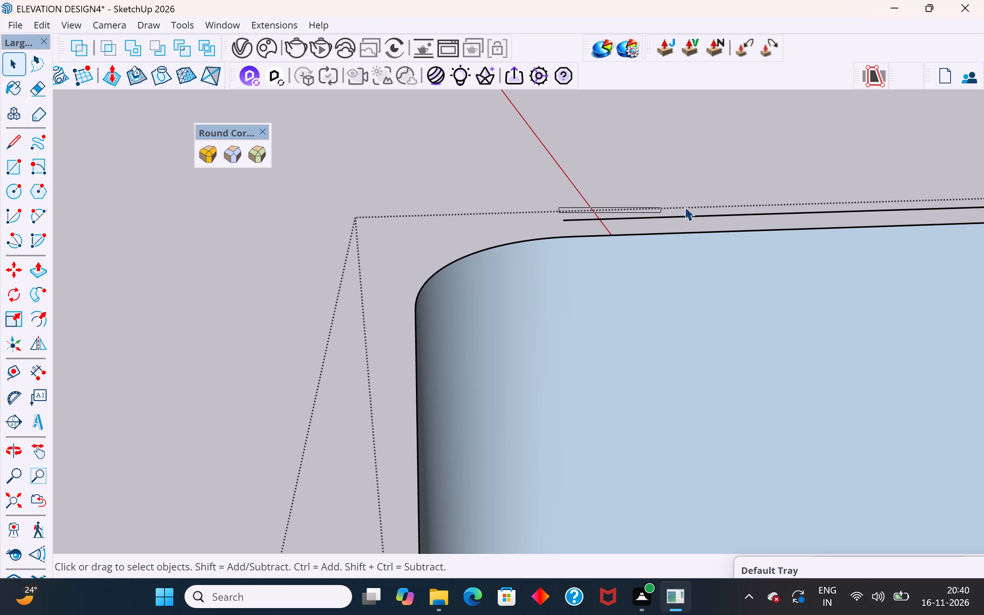
left_click_drag(685, 207, 869, 216)
key("Delete")
left_click_drag(803, 209, 721, 218)
key("Delete")
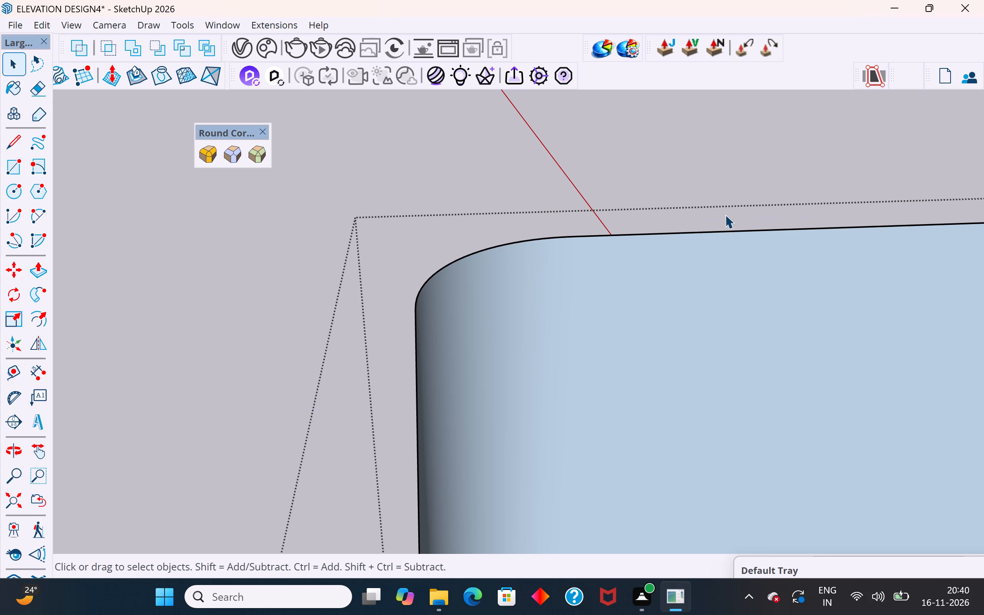
scroll(367, 271, "down", 20)
scroll(367, 271, "down", 2)
middle_click_drag(385, 292, 435, 321)
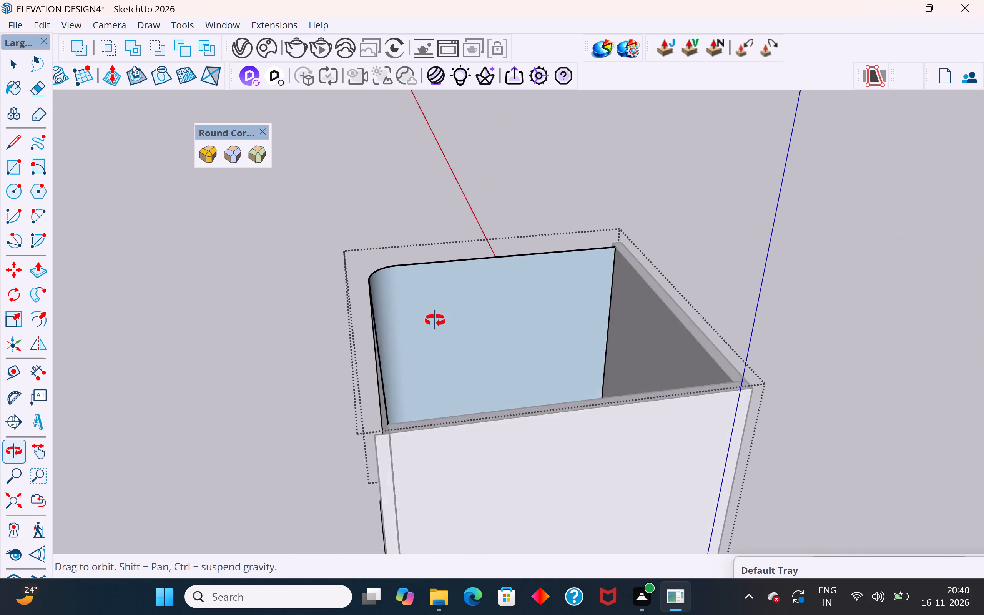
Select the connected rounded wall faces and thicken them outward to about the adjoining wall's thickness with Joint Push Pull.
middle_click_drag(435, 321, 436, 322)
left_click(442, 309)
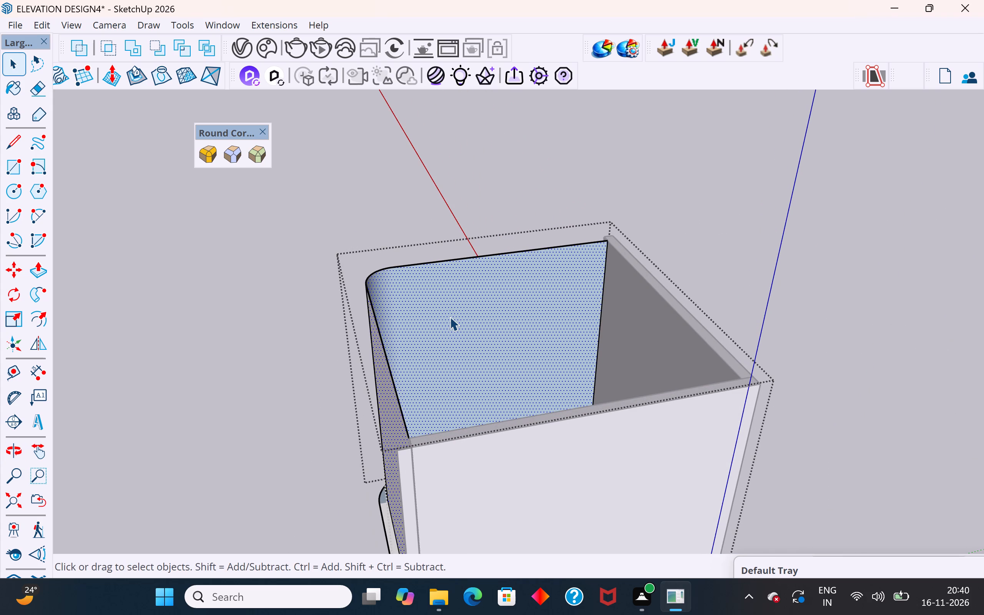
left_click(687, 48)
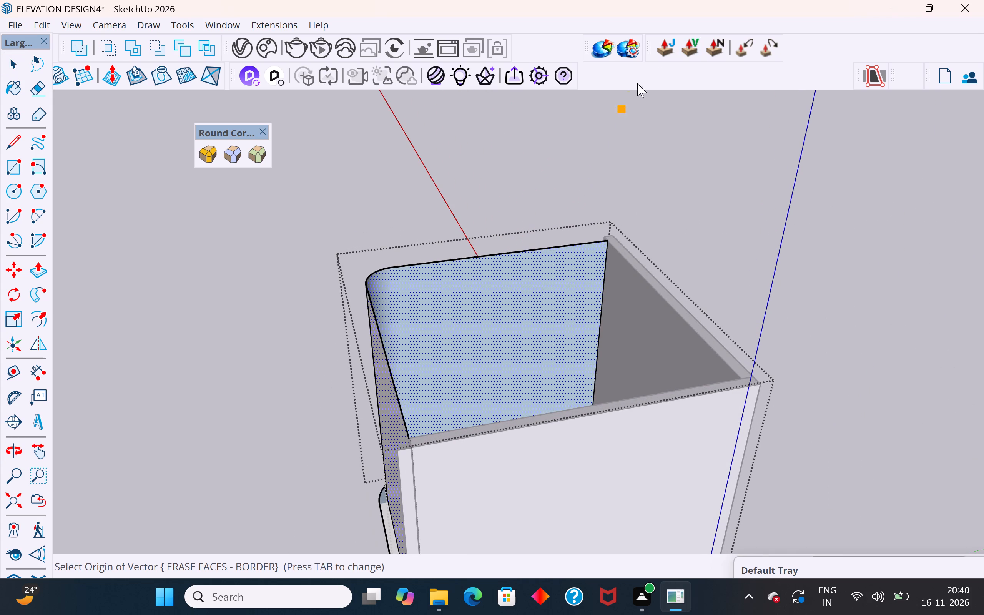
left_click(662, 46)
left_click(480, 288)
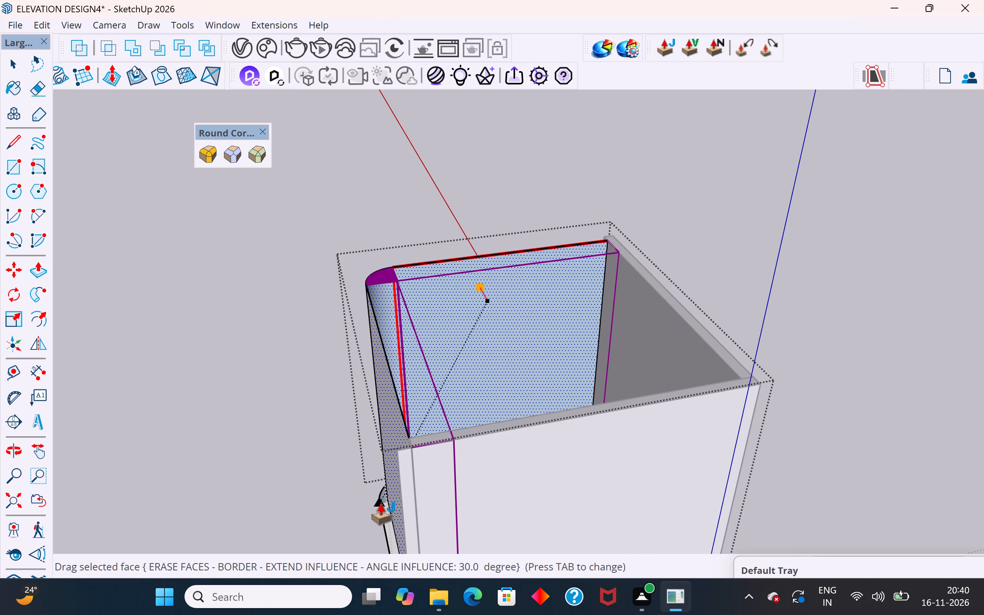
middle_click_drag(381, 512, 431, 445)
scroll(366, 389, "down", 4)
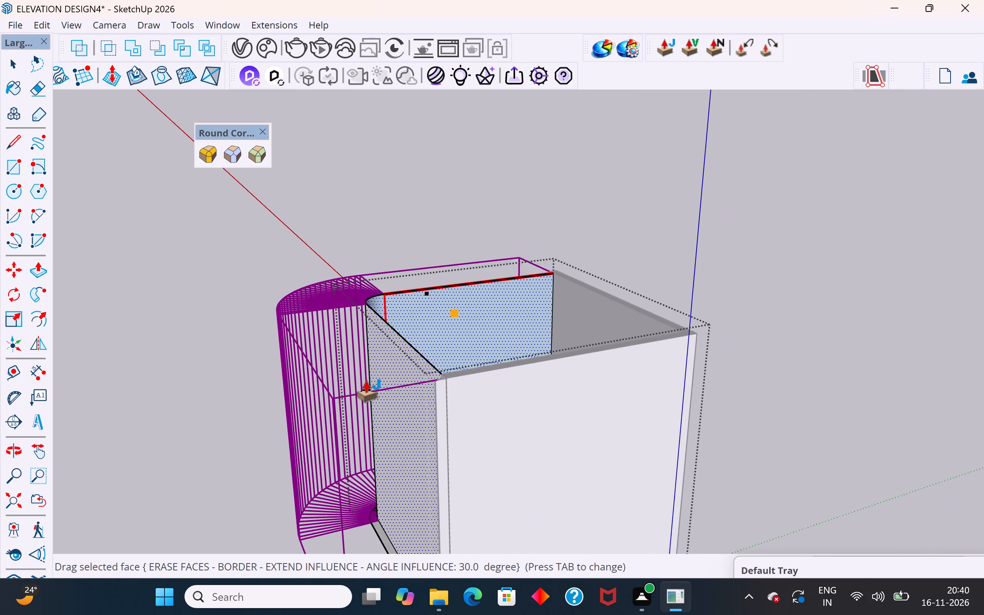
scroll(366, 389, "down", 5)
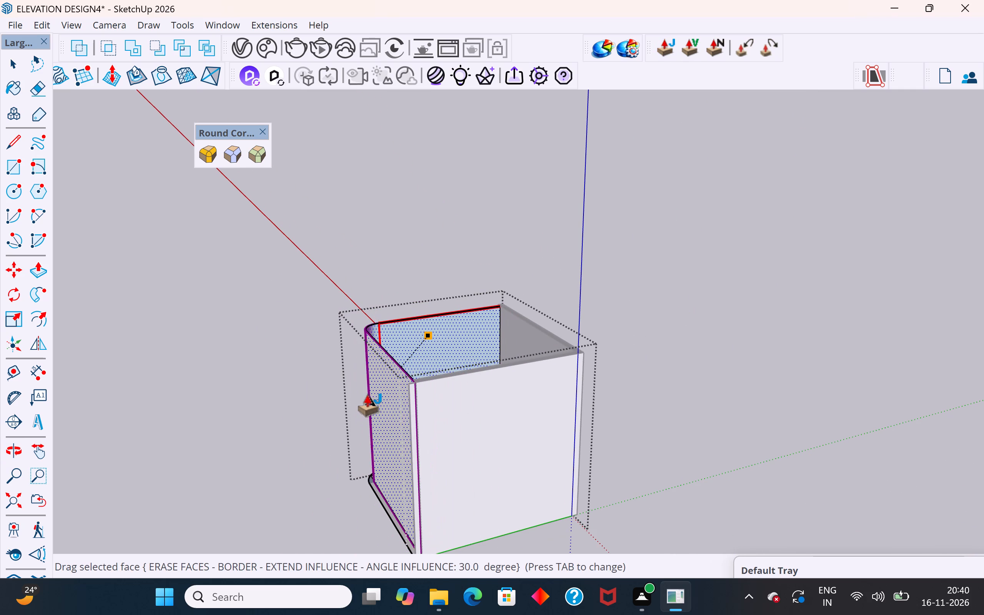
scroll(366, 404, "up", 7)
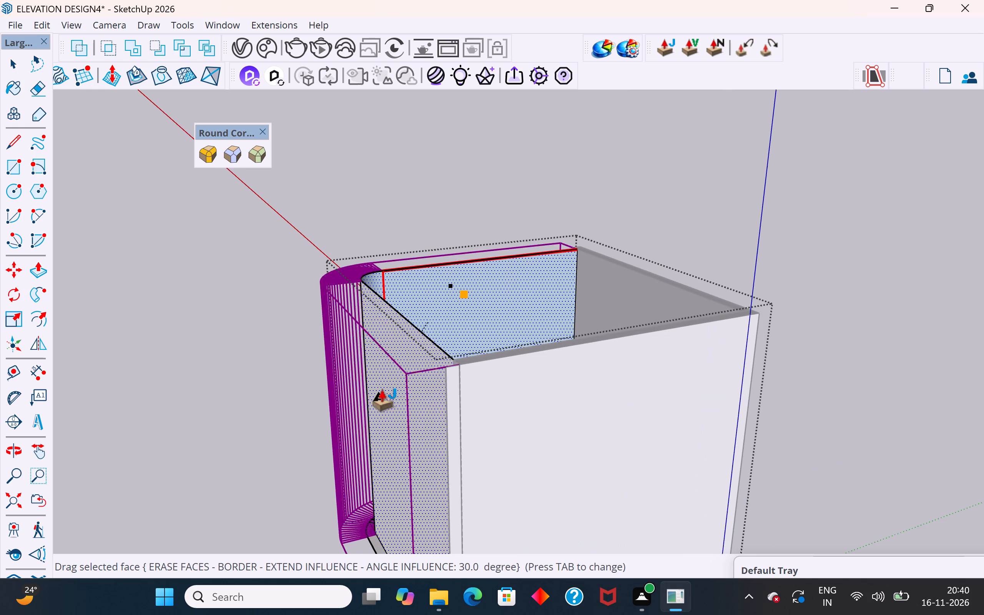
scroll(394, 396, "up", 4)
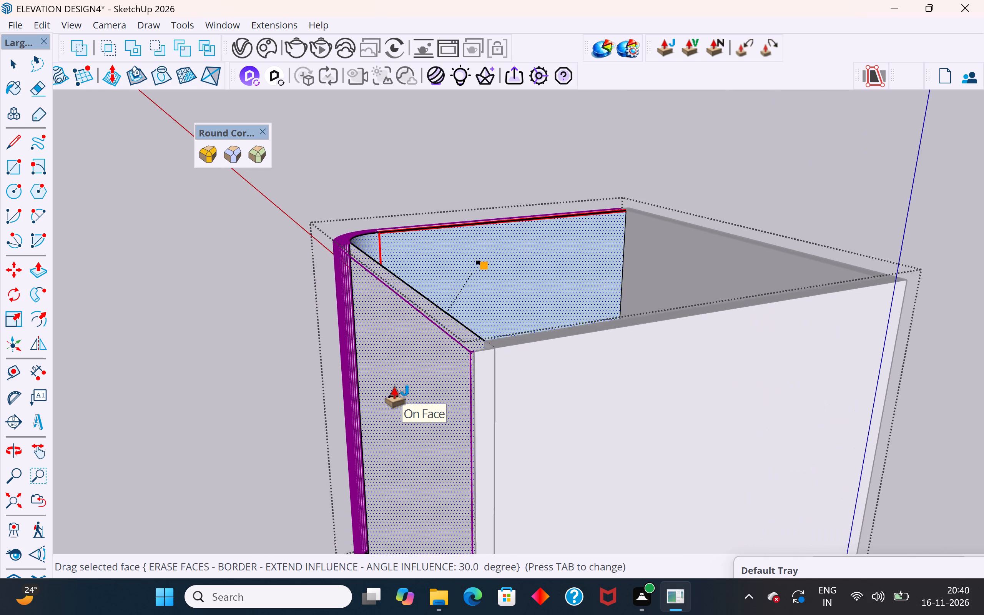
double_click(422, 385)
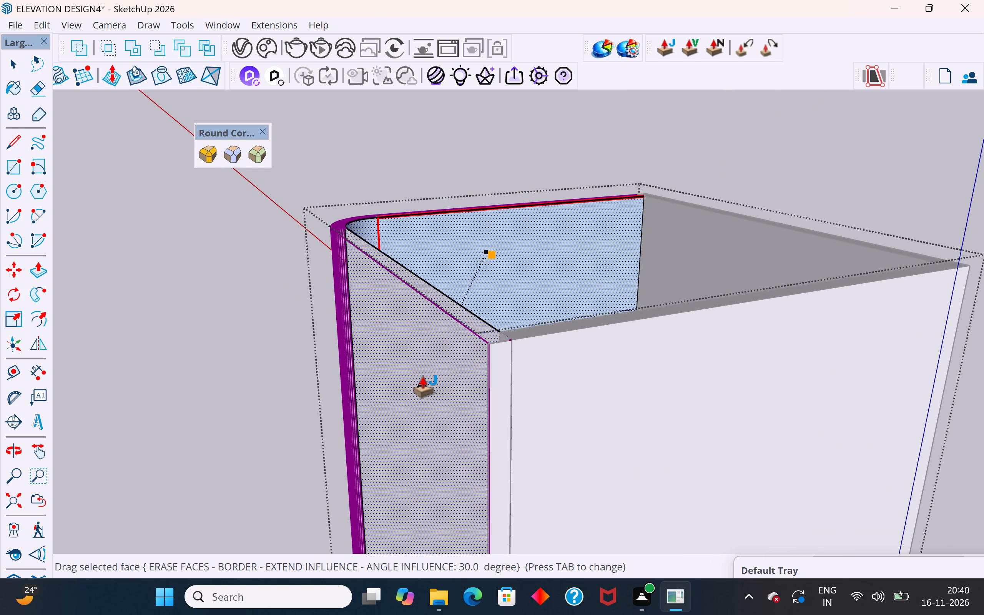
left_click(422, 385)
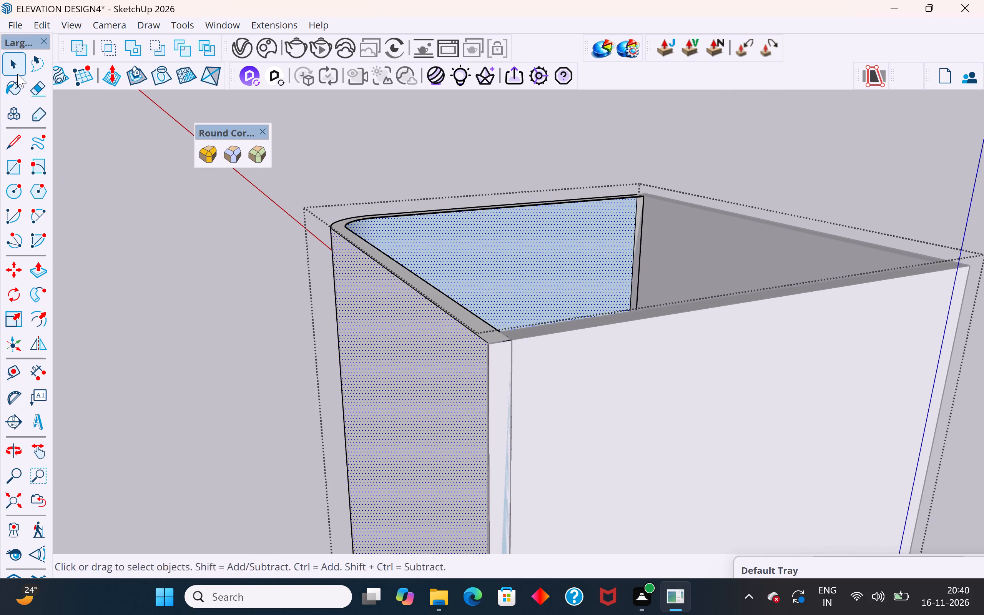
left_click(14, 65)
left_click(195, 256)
Examine the thickened rounded walls, their end at the adjoining wall, and the top and bottom rims from above and below.
scroll(348, 342, "down", 5)
middle_click_drag(482, 298, 225, 508)
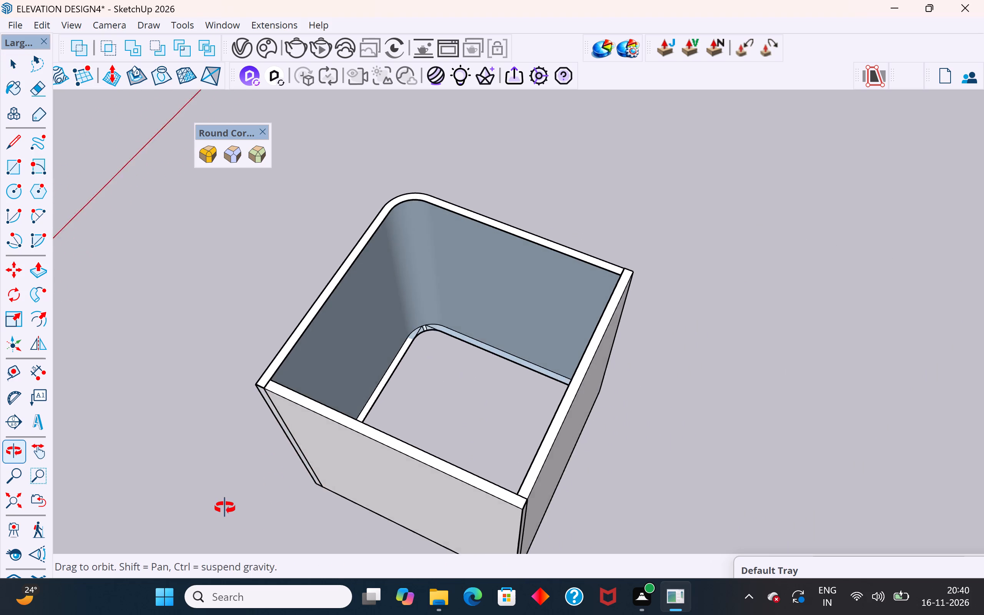
middle_click_drag(225, 508, 266, 467)
scroll(449, 352, "up", 7)
middle_click_drag(397, 371, 616, 288)
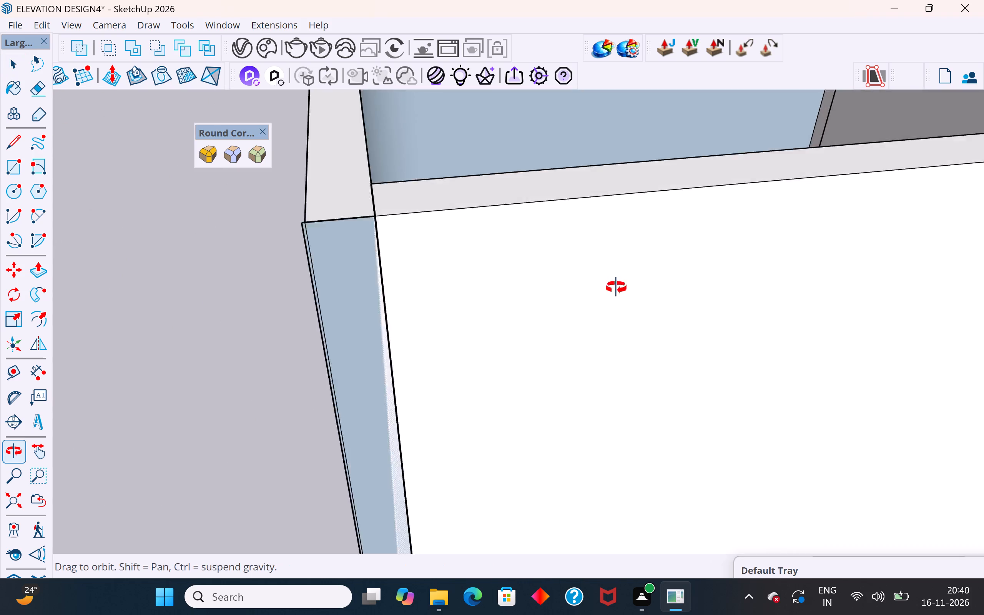
middle_click_drag(616, 288, 725, 313)
scroll(486, 286, "down", 4)
middle_click_drag(503, 358, 434, 76)
scroll(459, 311, "up", 1)
middle_click_drag(457, 307, 352, 208)
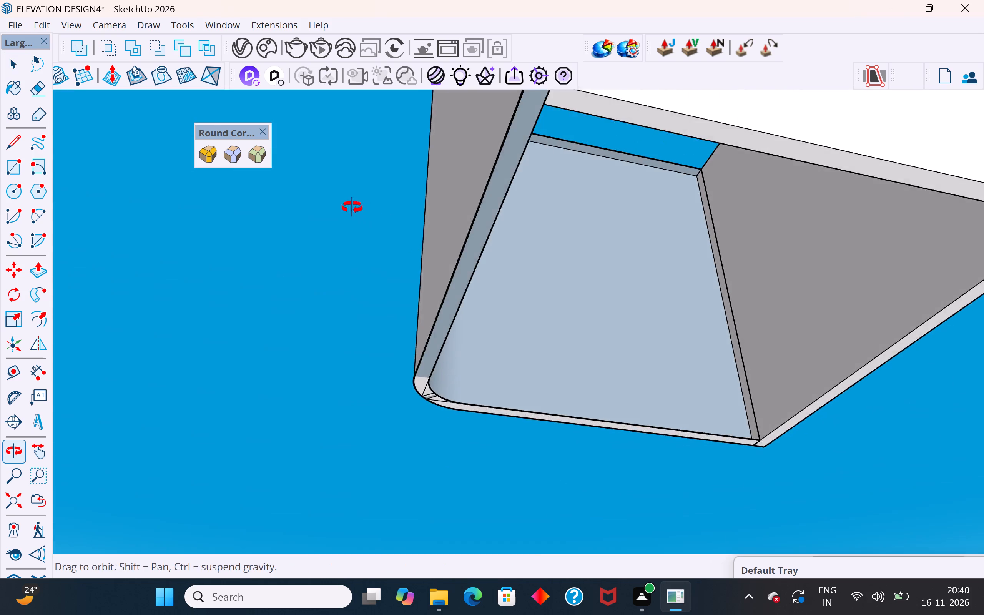
middle_click_drag(352, 208, 338, 206)
middle_click_drag(435, 294, 346, 612)
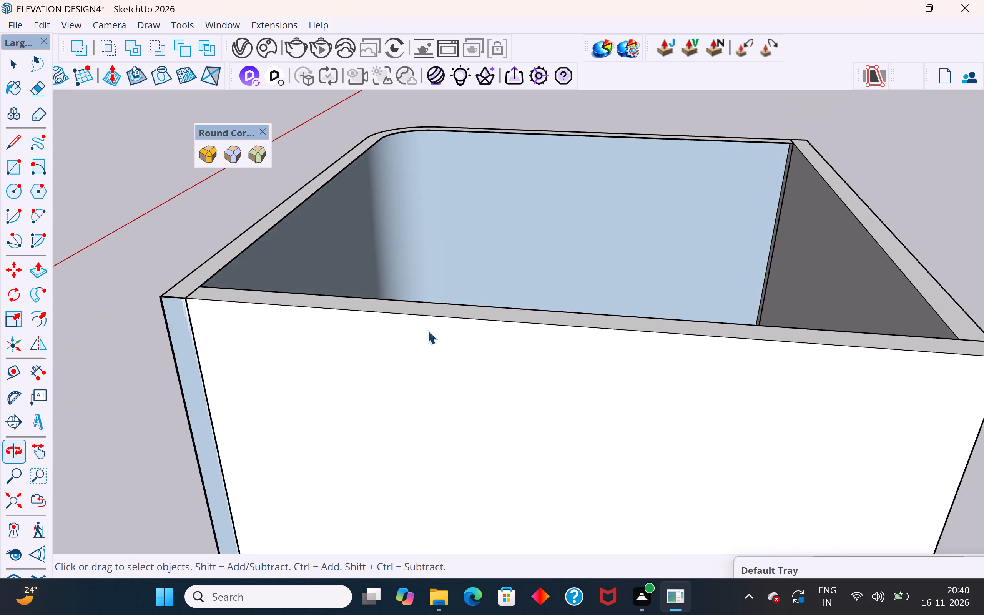
scroll(434, 284, "down", 3)
middle_click_drag(465, 205, 470, 424)
Undo the outward thickening, the edge and rim face deletions, and the earlier inward thickening of the rounded walls, then leave the group.
key("ctrl+z")
key("ctrl+z")
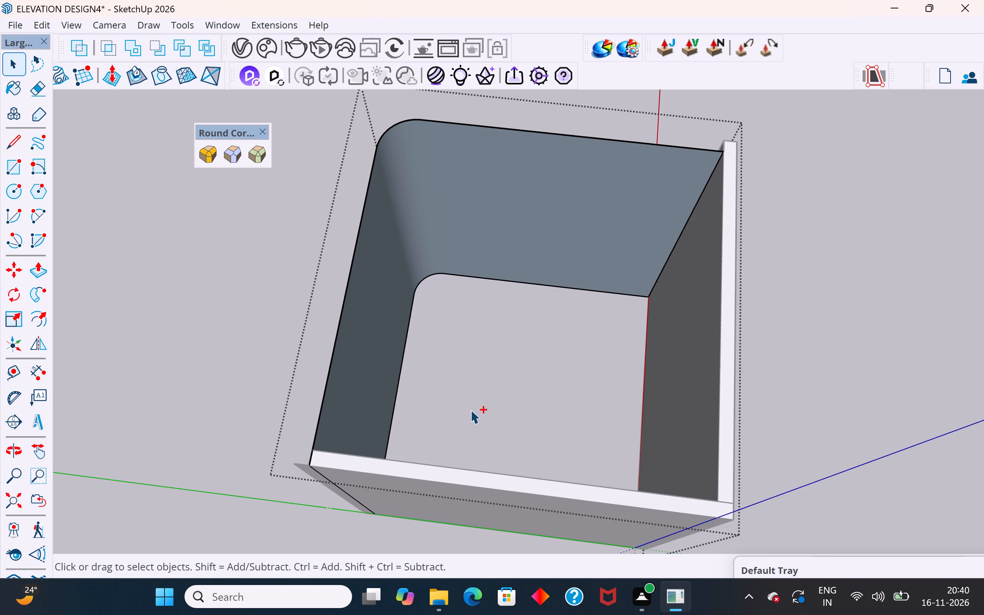
scroll(565, 343, "down", 1)
middle_click_drag(565, 343, 854, 209)
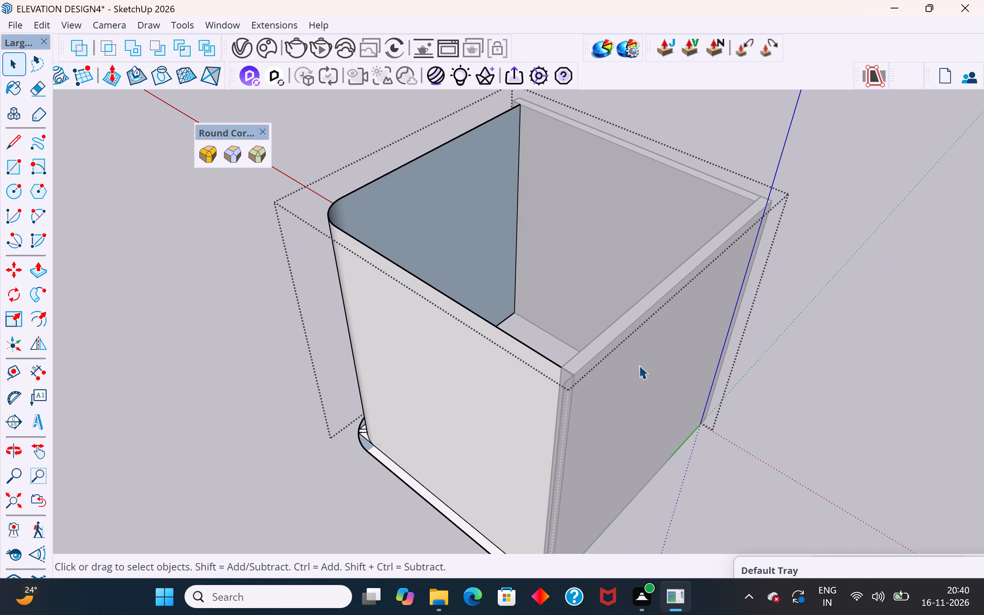
key("ctrl+z")
key("ctrl+z")
key("ctrl+z")
key("ctrl+z")
key("ctrl+z")
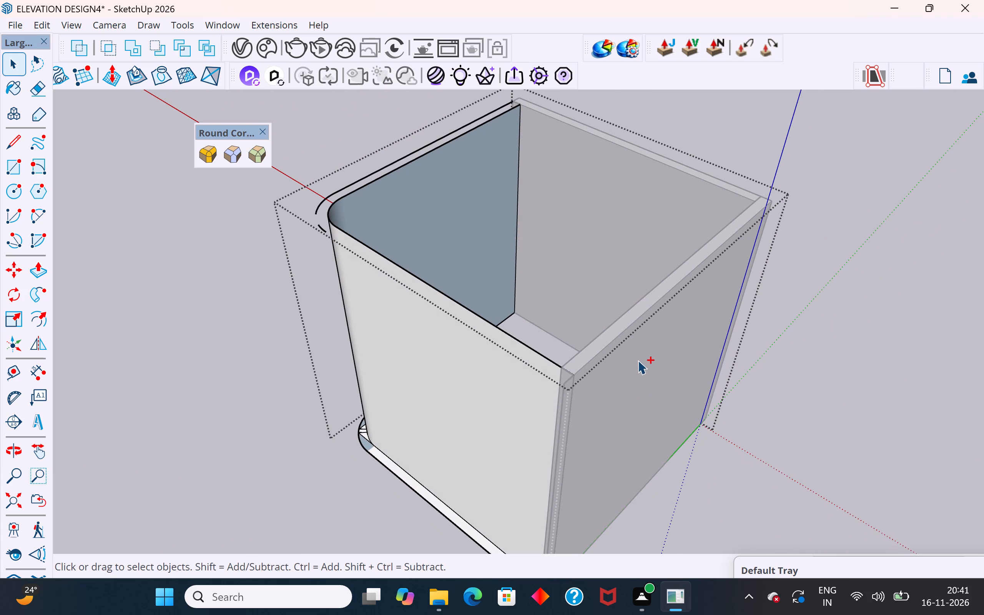
key("ctrl+z")
key("ctrl+z")
key("ctrl+z")
key("ctrl+z")
key("ctrl+z")
key("ctrl+z")
key("ctrl+z")
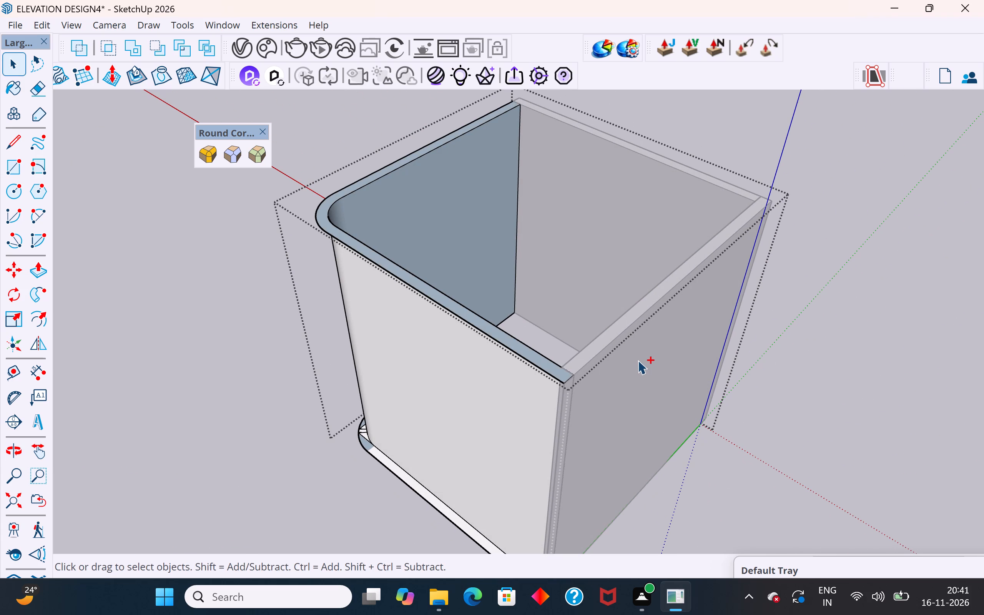
key("ctrl+z")
left_click(758, 456)
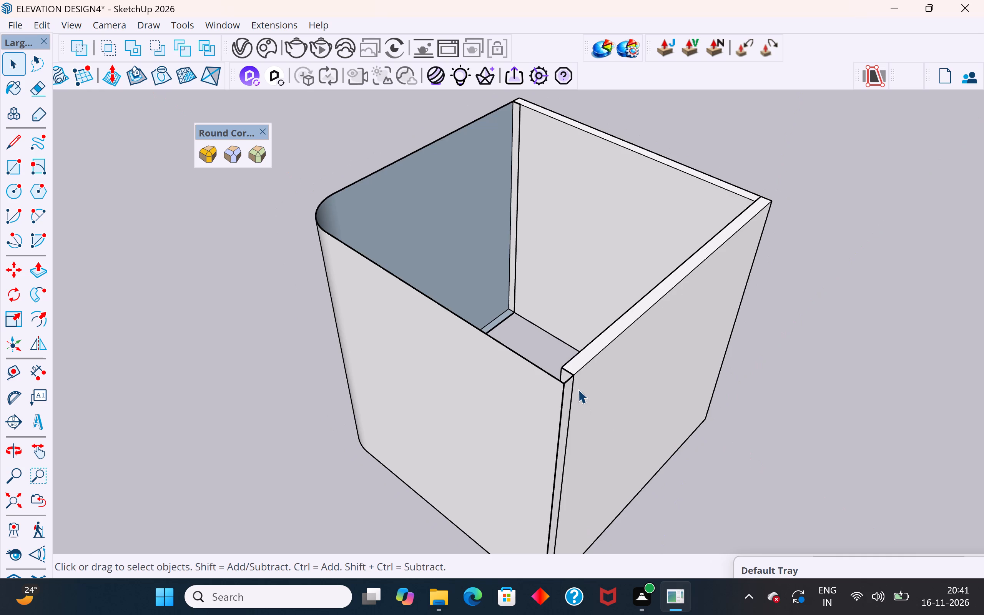
Examine the room's rounded corner, bottom rim and wall joints from below, outside and above.
middle_click_drag(567, 358, 886, 16)
middle_click_drag(671, 304, 264, 178)
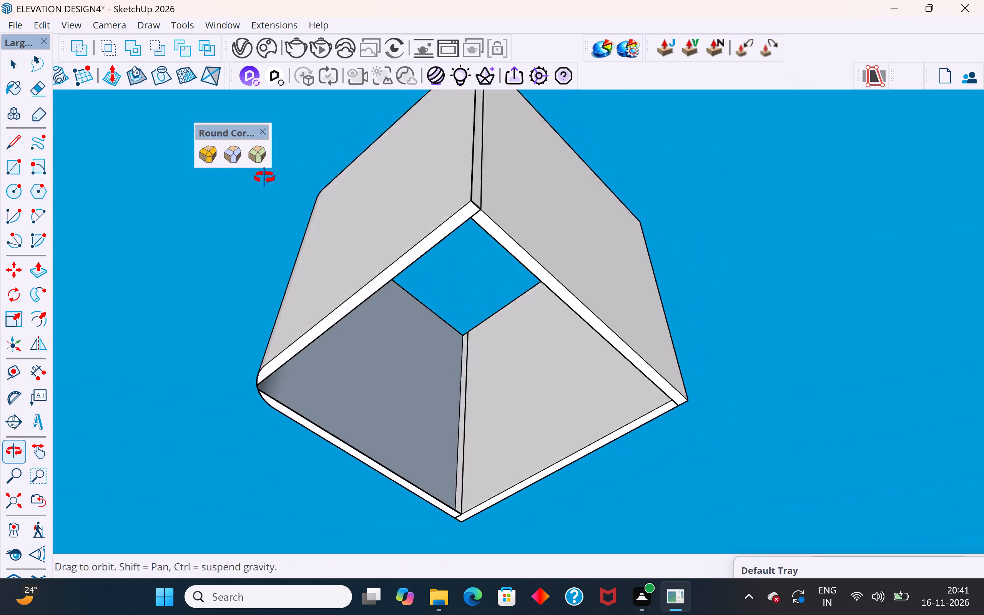
middle_click_drag(264, 178, 196, 191)
scroll(300, 459, "up", 14)
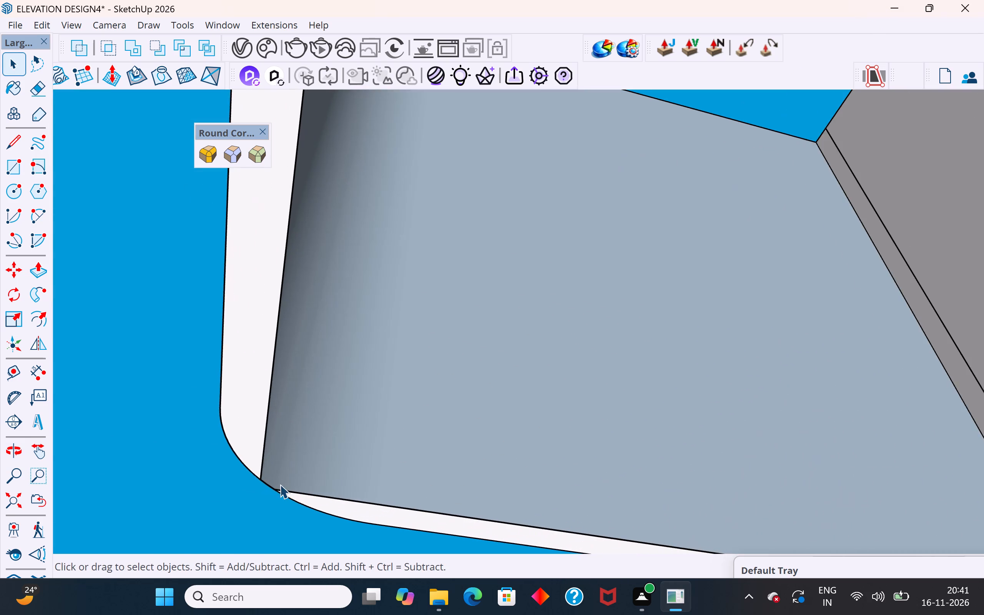
middle_click_drag(285, 483, 322, 273)
scroll(263, 382, "up", 2)
middle_click_drag(268, 417, 211, 426)
scroll(615, 416, "down", 3)
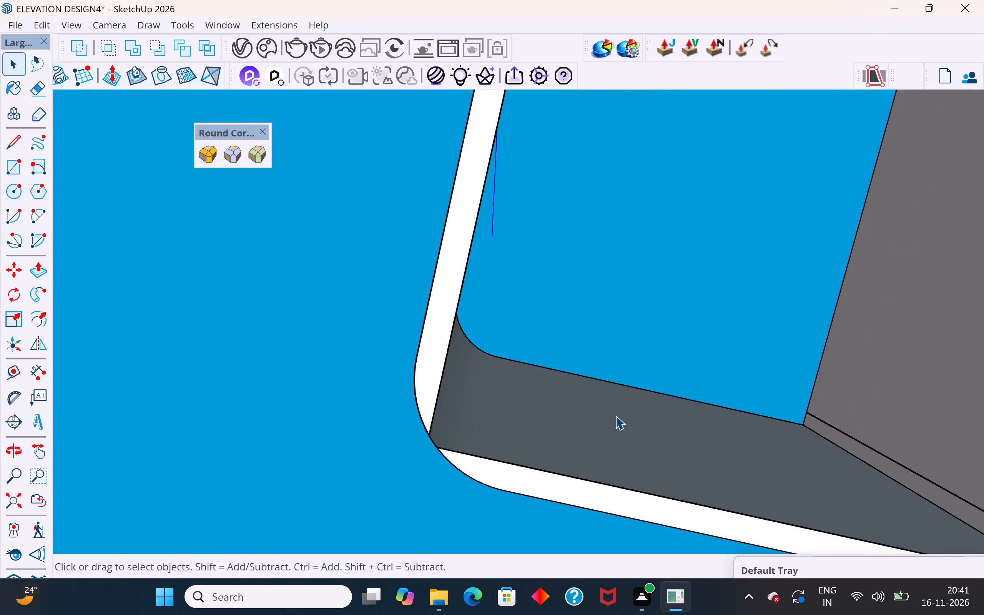
scroll(615, 416, "down", 16)
middle_click_drag(671, 277, 670, 614)
middle_click_drag(630, 227, 630, 244)
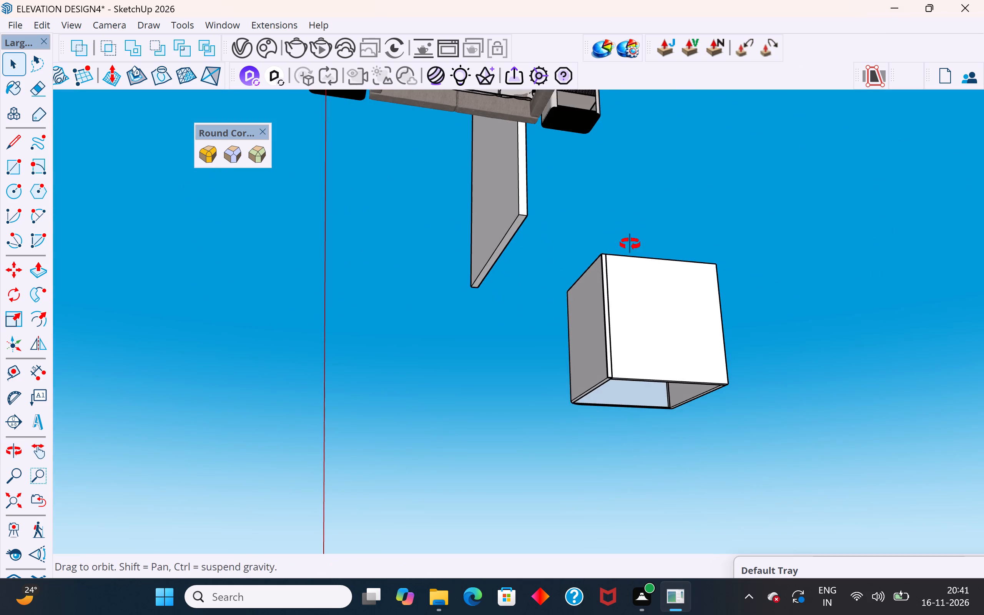
middle_click_drag(630, 244, 565, 453)
scroll(622, 261, "up", 6)
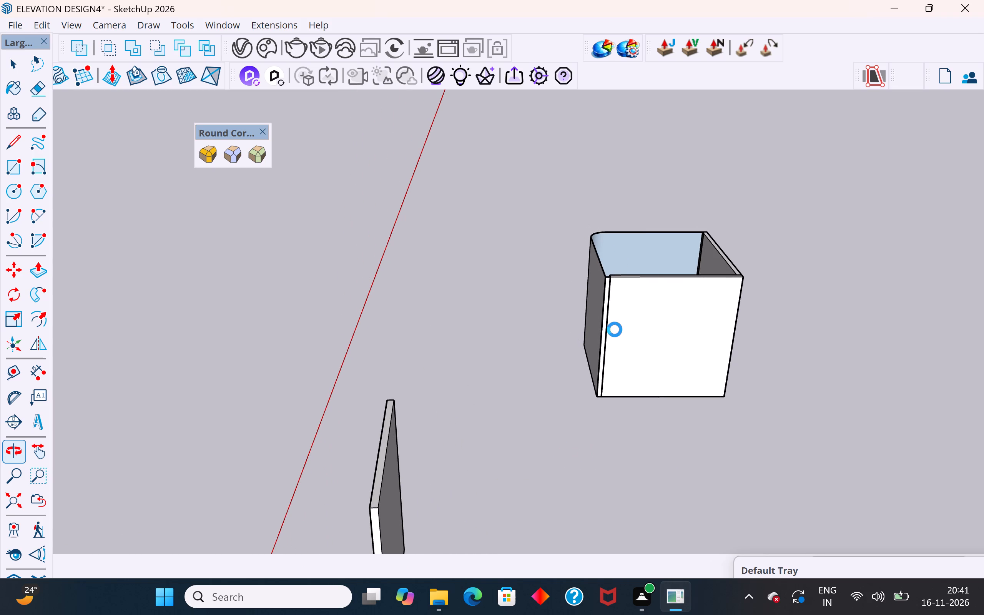
key("Escape")
key("Escape")
scroll(619, 312, "up", 7)
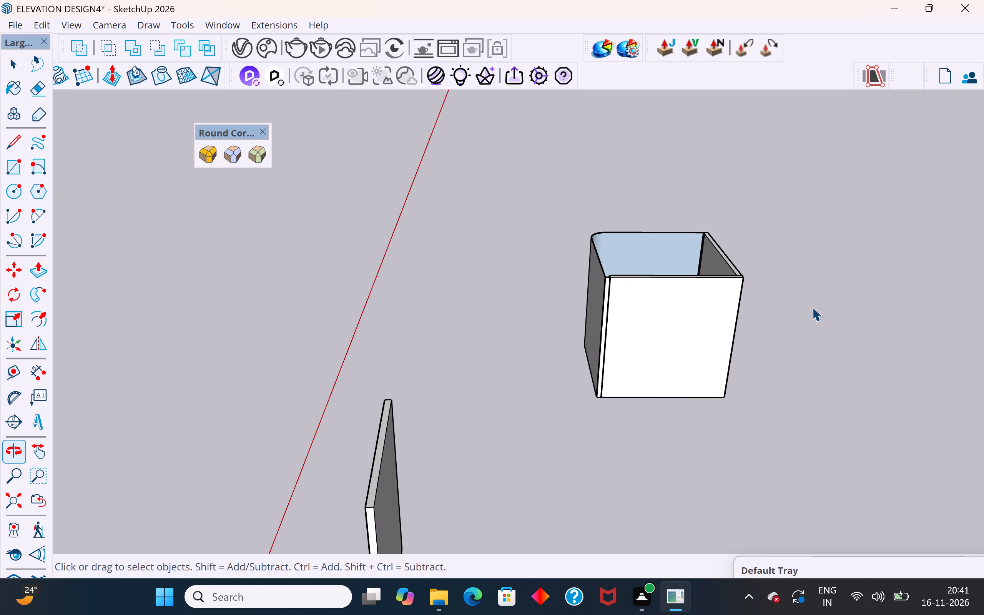
left_click(817, 308)
middle_click_drag(657, 399, 916, 412)
scroll(617, 279, "up", 4)
middle_click_drag(589, 279, 851, 204)
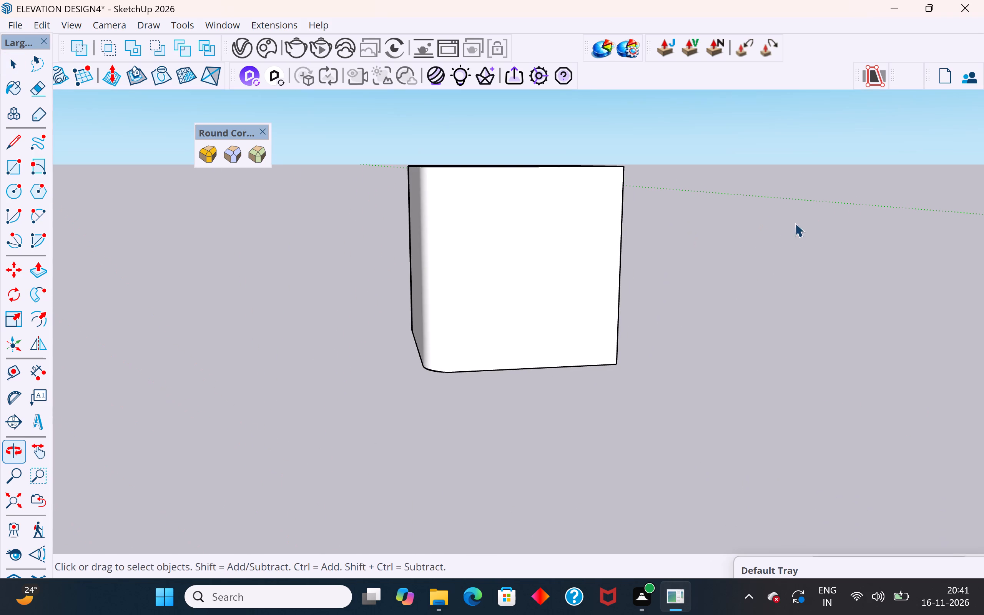
scroll(457, 351, "down", 3)
middle_click_drag(495, 294, 452, 422)
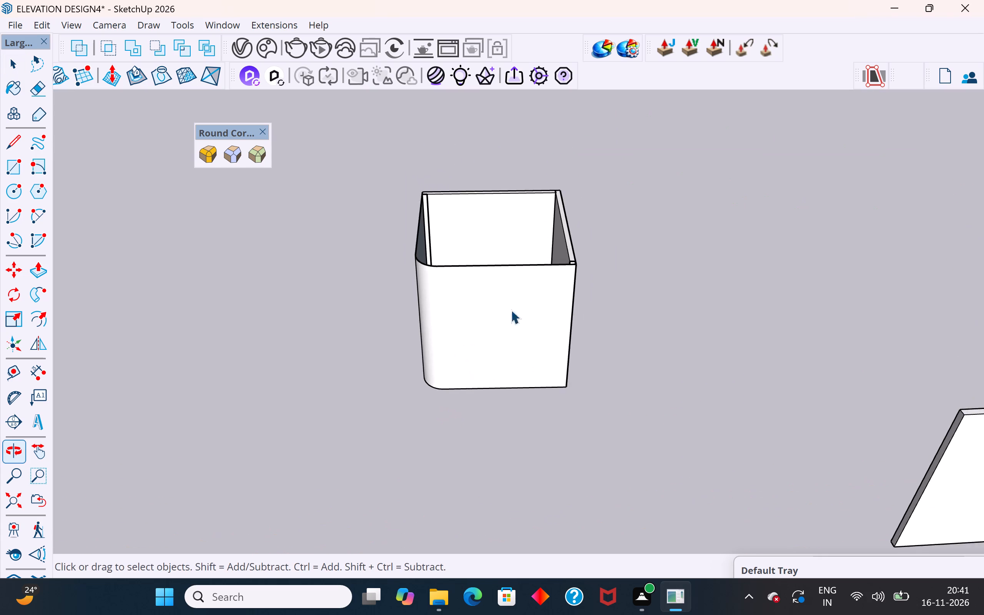
scroll(519, 261, "up", 4)
middle_click_drag(421, 392, 303, 377)
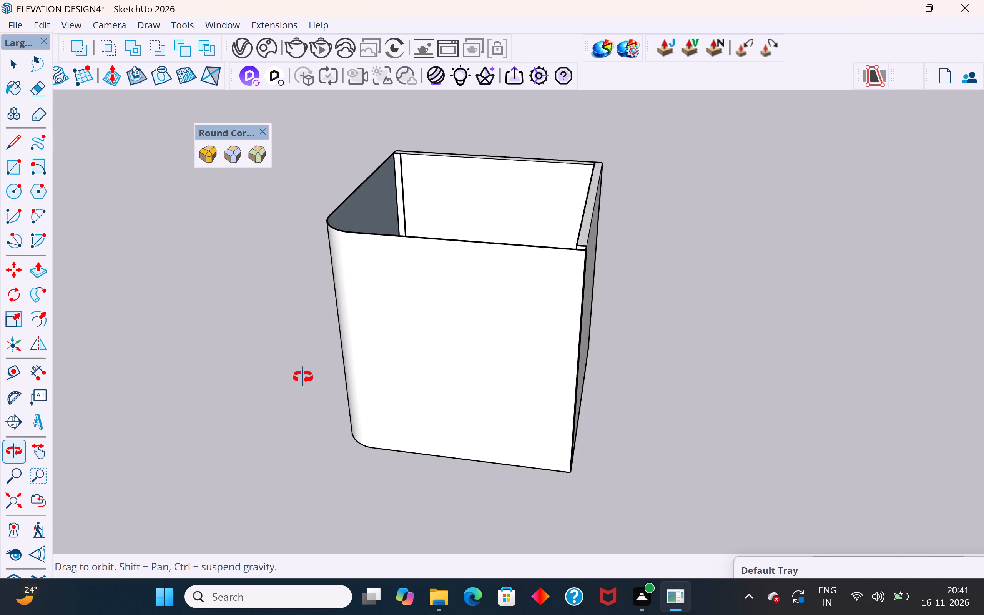
middle_click_drag(303, 377, 419, 397)
left_click(536, 349)
left_click(748, 372)
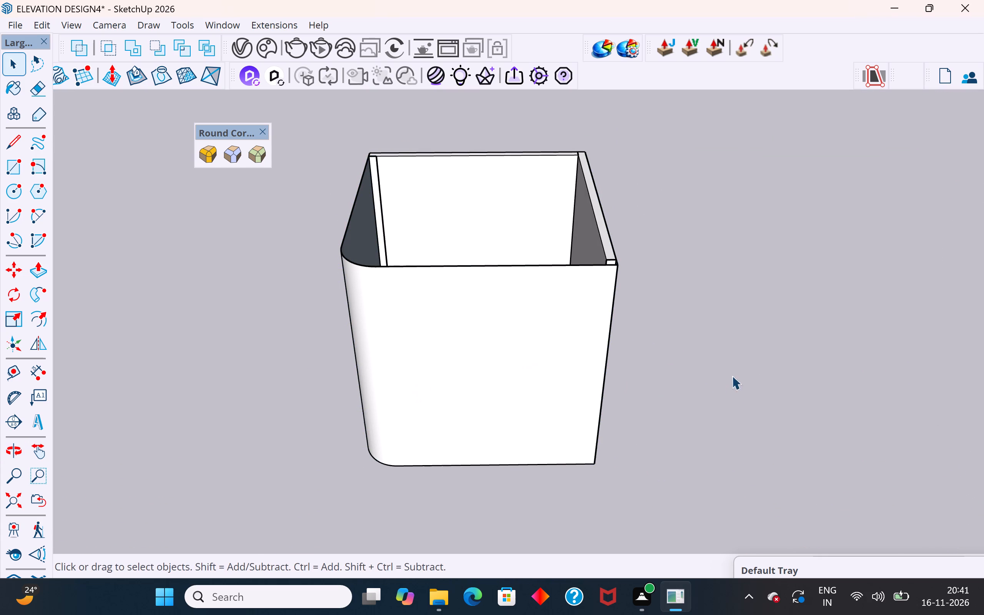
Open the rounded-corner wall group and delete both bottom rim faces together with their inner straight edges.
middle_click_drag(706, 385, 523, 567)
scroll(380, 292, "up", 2)
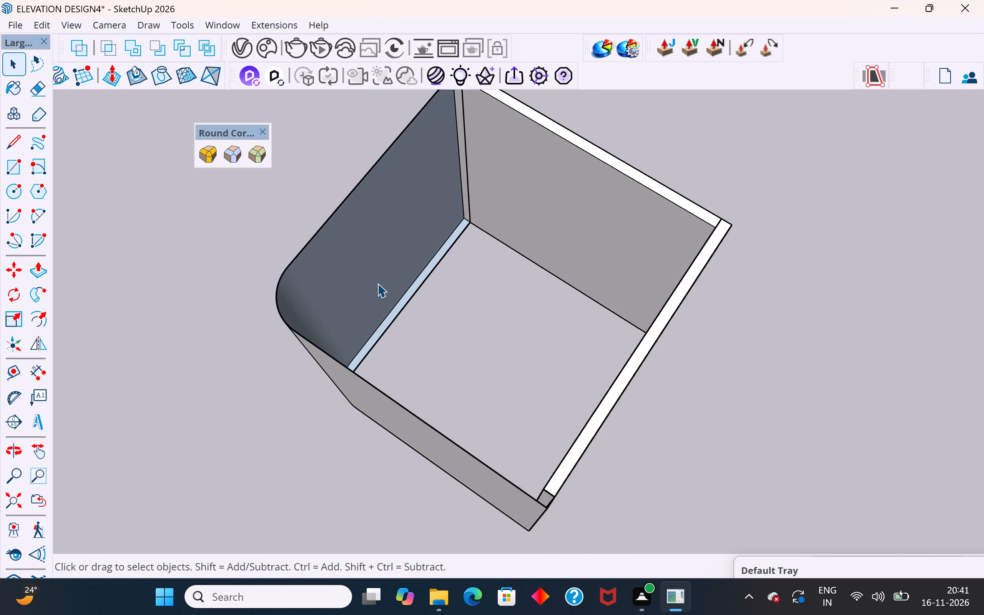
scroll(377, 283, "up", 2)
middle_click_drag(386, 309, 337, 369)
scroll(351, 354, "up", 4)
left_click(377, 308)
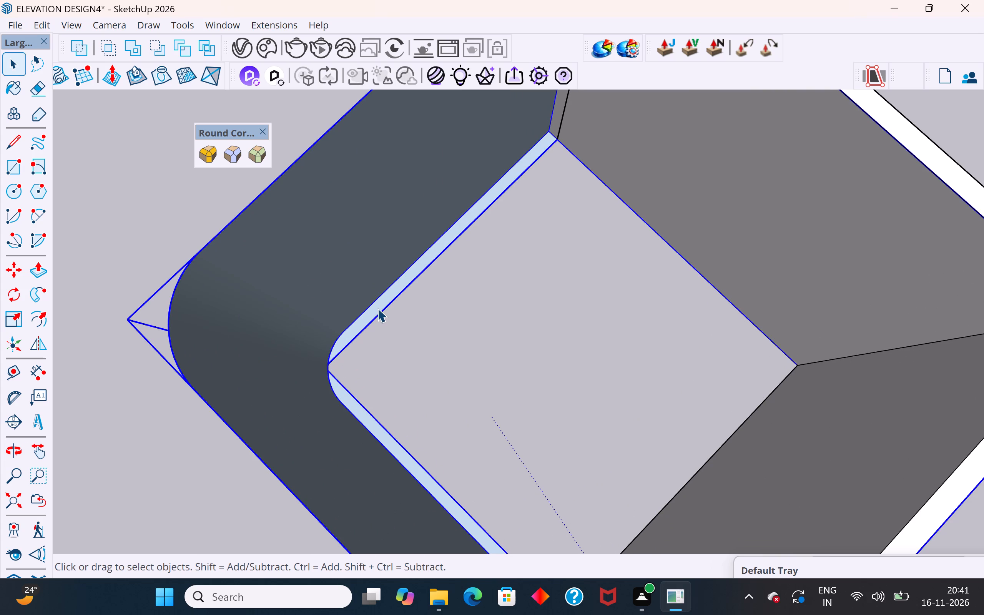
left_click(385, 301)
double_click(391, 293)
left_click(397, 288)
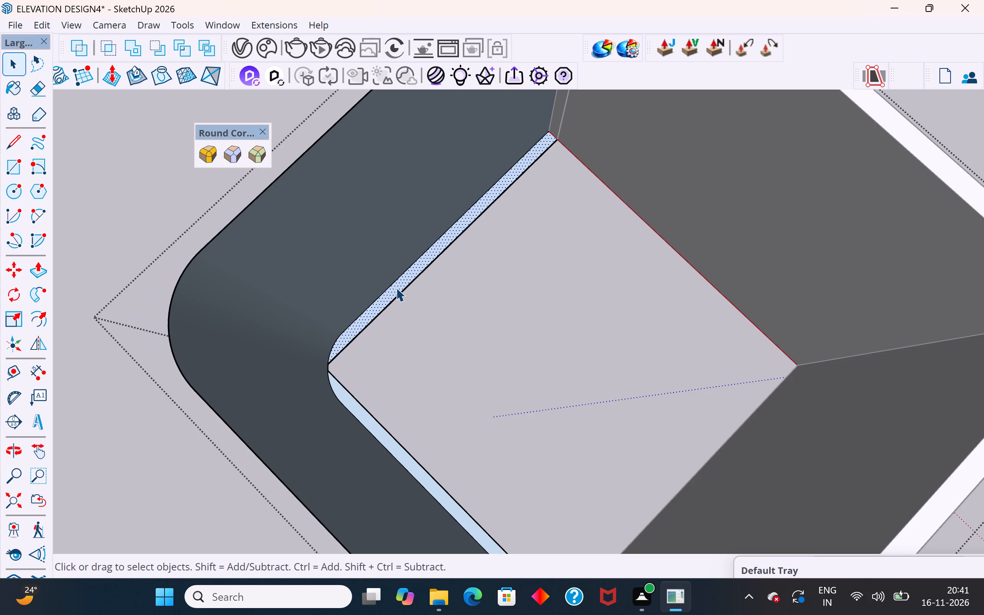
key("Delete")
left_click(402, 294)
key("Delete")
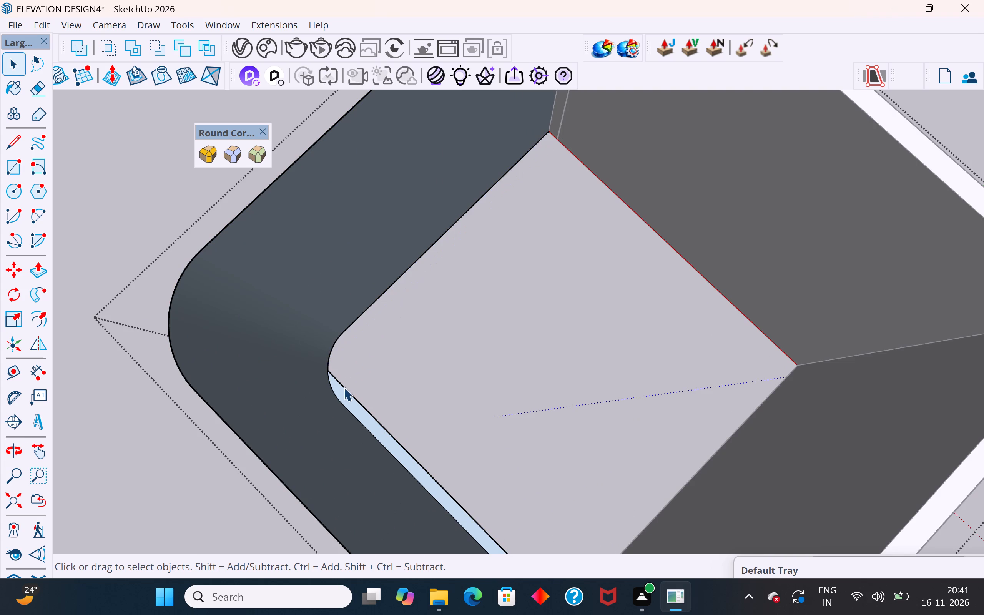
left_click(342, 395)
key("Delete")
left_click(351, 395)
key("Delete")
scroll(364, 322, "down", 2)
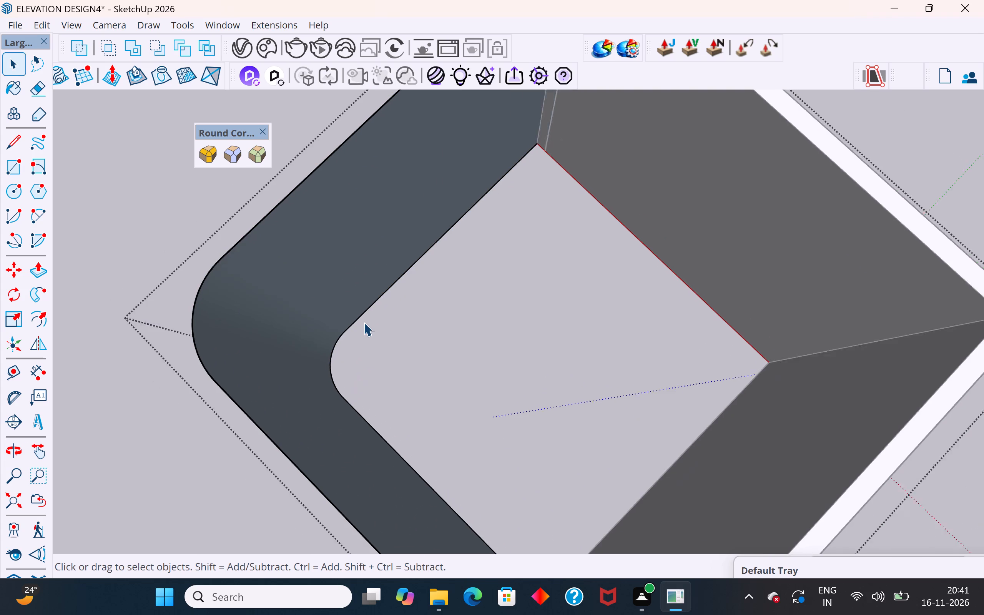
scroll(364, 322, "down", 7)
middle_click_drag(430, 461, 467, 391)
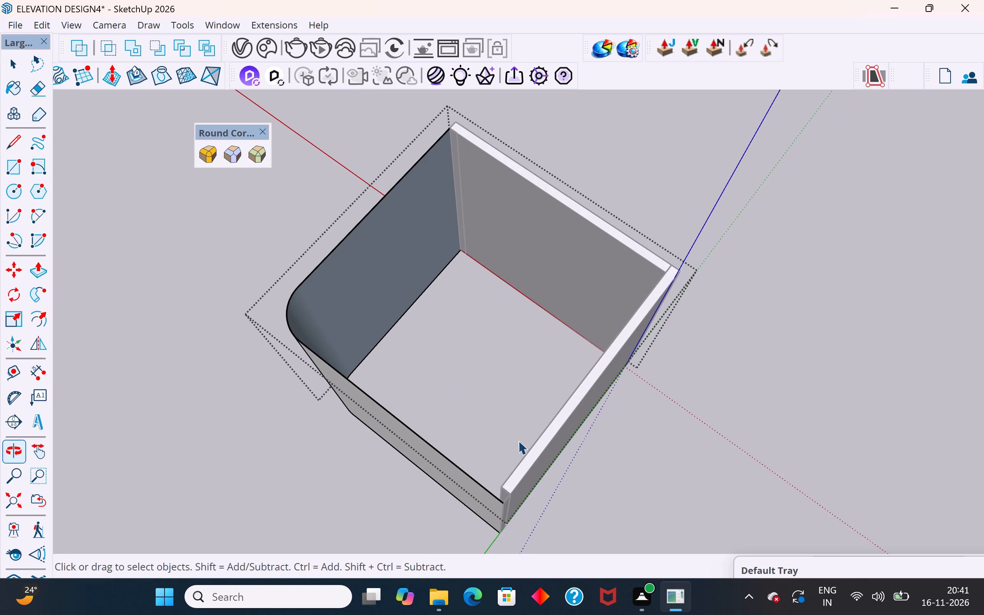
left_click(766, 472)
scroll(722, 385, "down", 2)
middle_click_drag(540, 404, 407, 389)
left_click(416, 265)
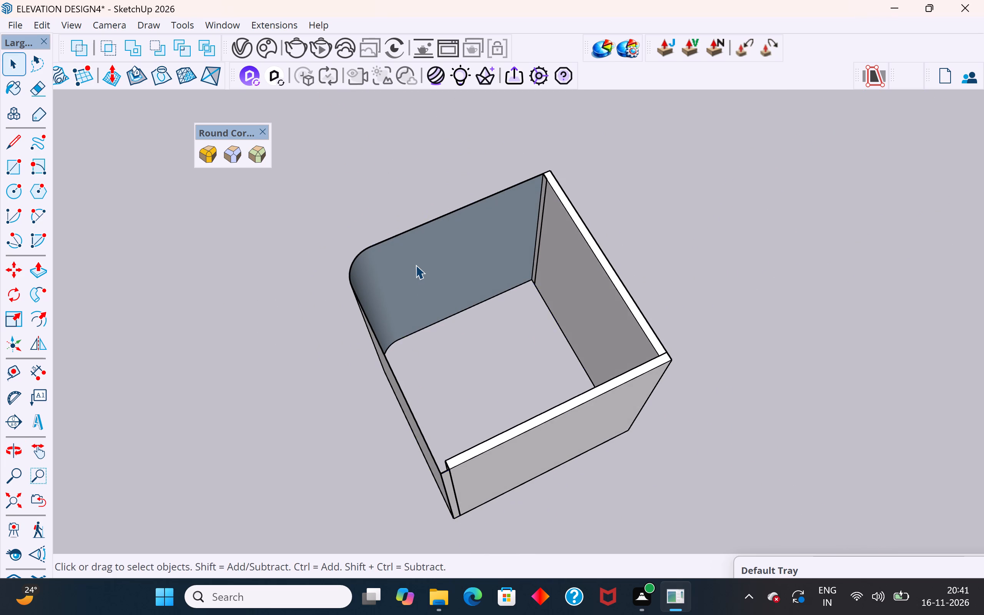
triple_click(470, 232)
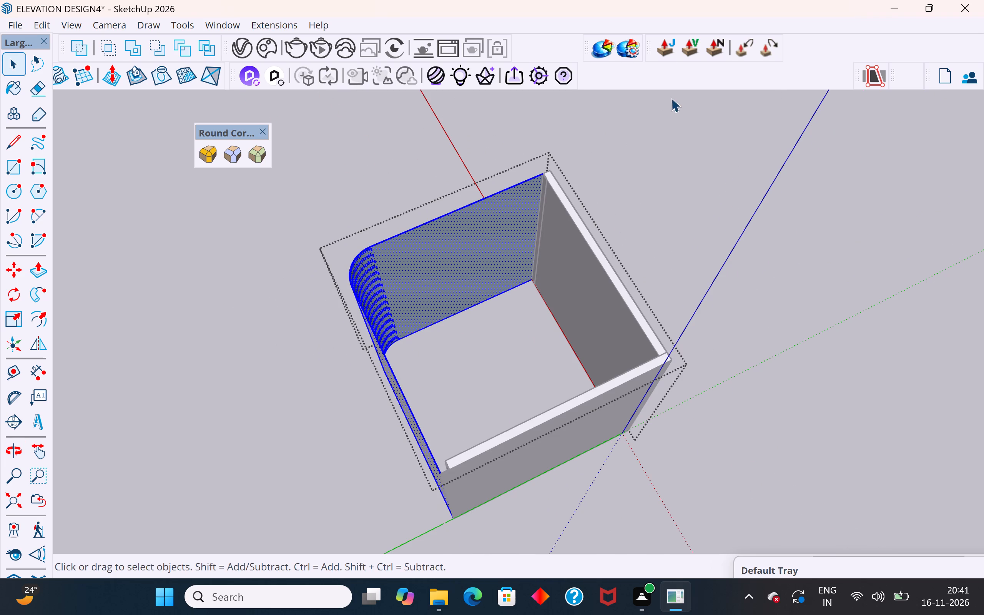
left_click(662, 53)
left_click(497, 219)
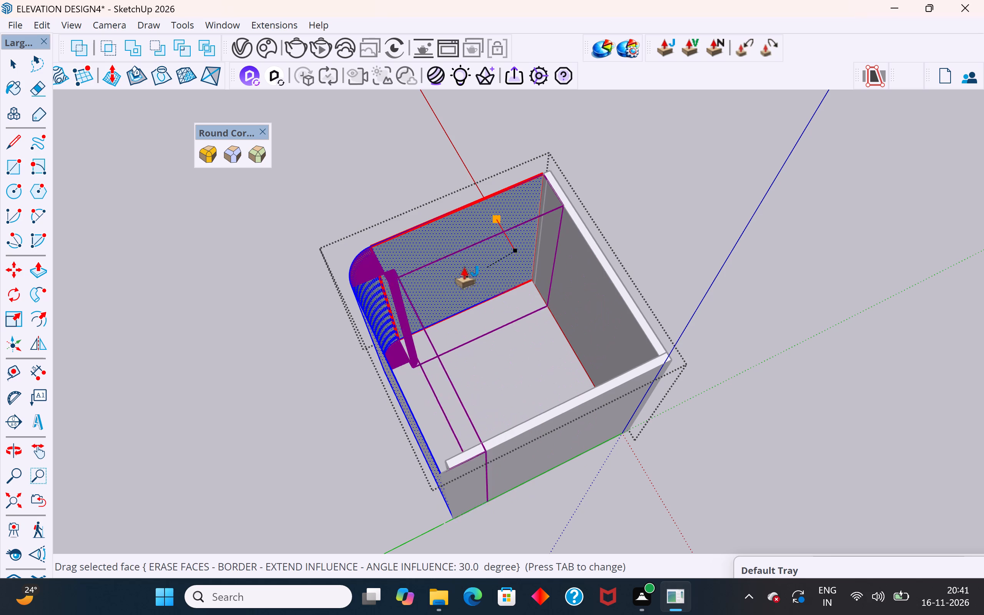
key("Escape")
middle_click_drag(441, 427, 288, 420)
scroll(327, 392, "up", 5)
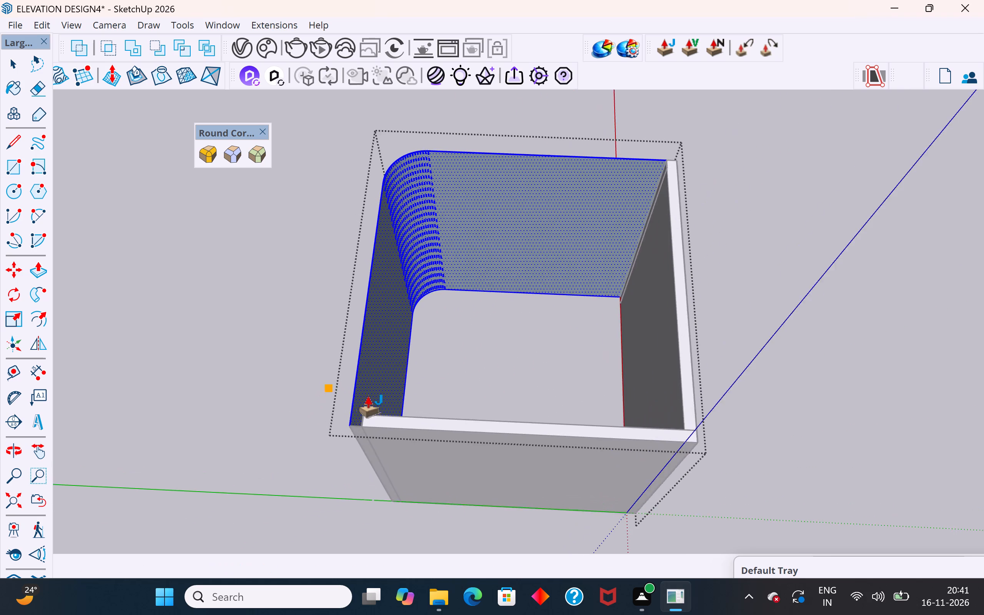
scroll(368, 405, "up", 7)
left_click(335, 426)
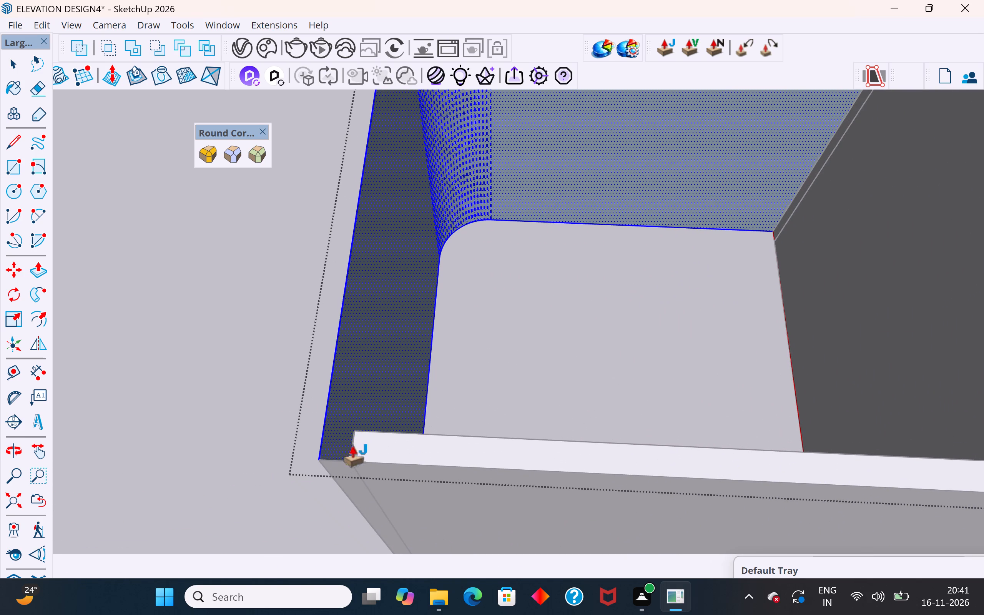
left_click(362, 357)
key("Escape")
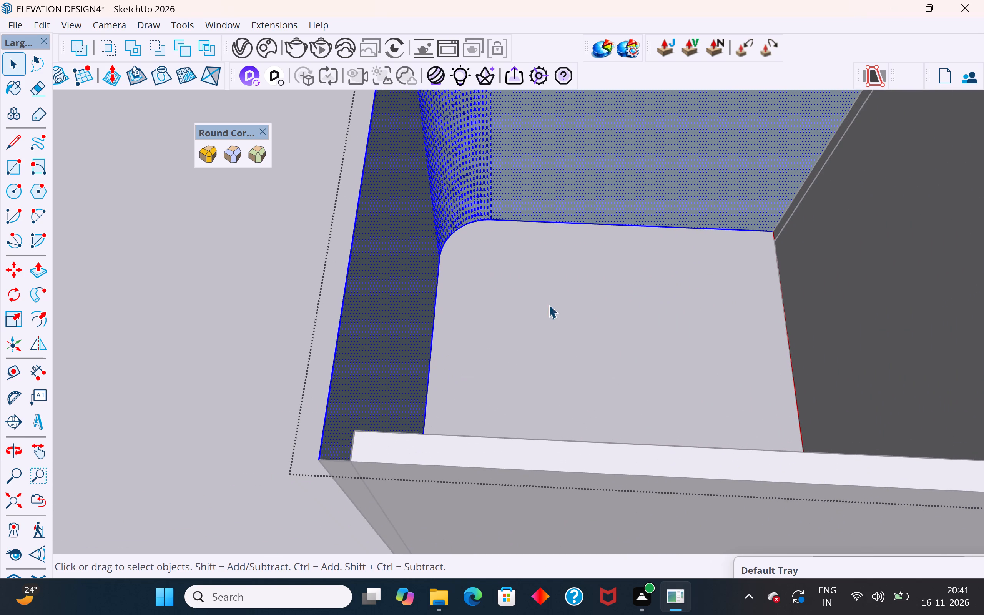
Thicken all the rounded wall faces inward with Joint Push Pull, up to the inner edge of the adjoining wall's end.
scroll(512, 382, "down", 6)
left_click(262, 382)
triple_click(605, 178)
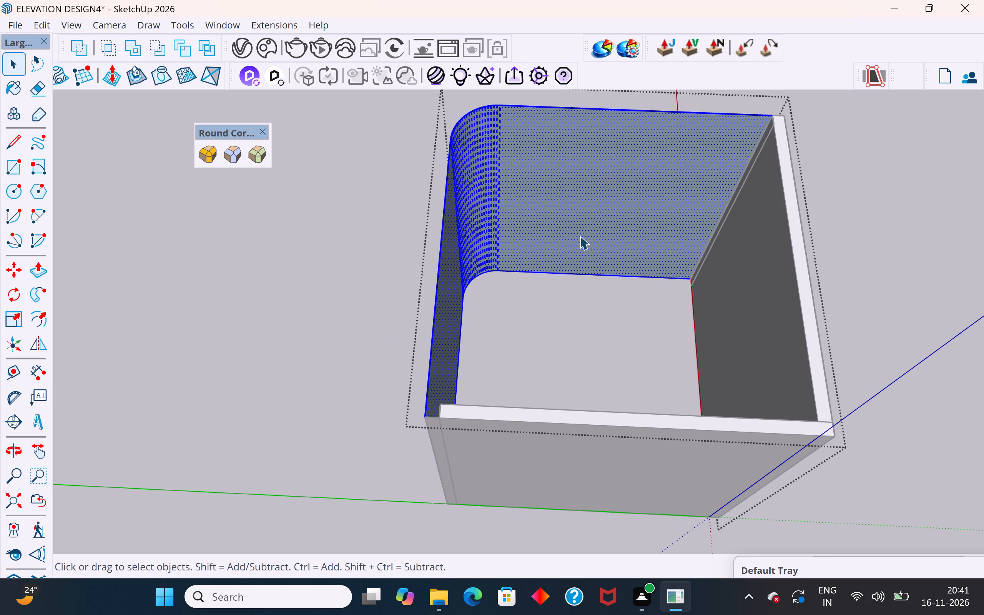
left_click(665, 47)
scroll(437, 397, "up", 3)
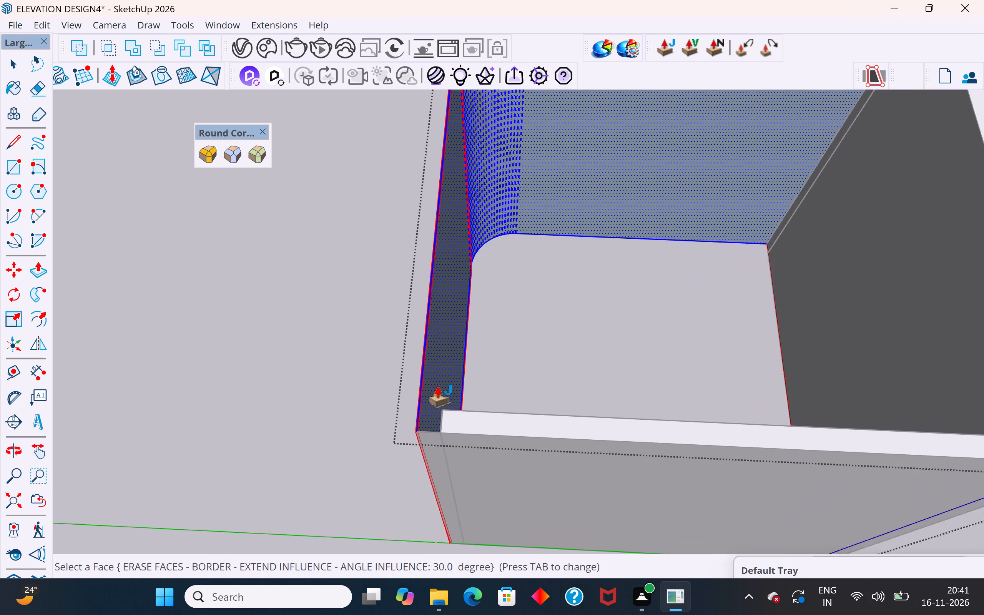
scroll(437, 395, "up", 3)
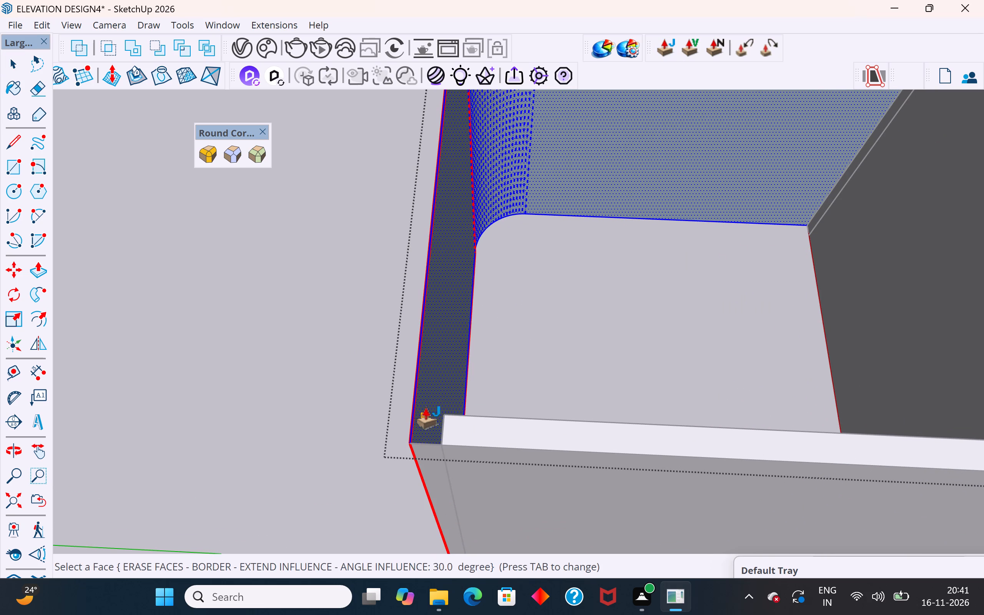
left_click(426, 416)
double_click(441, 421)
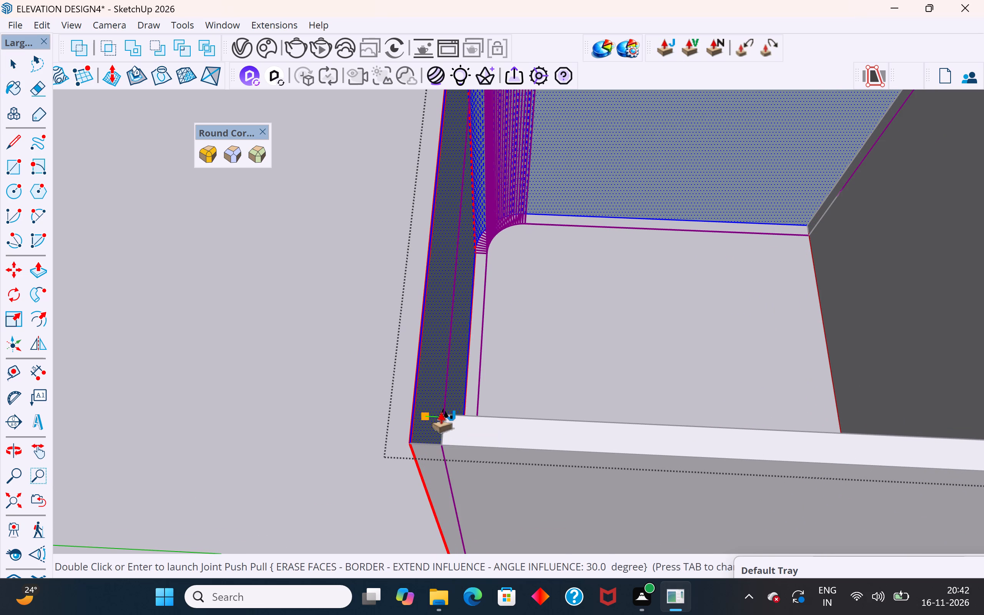
Examine the thickened rounded walls and their top and bottom rims from above, below and outside.
scroll(439, 494, "down", 10)
middle_click_drag(600, 396, 646, 258)
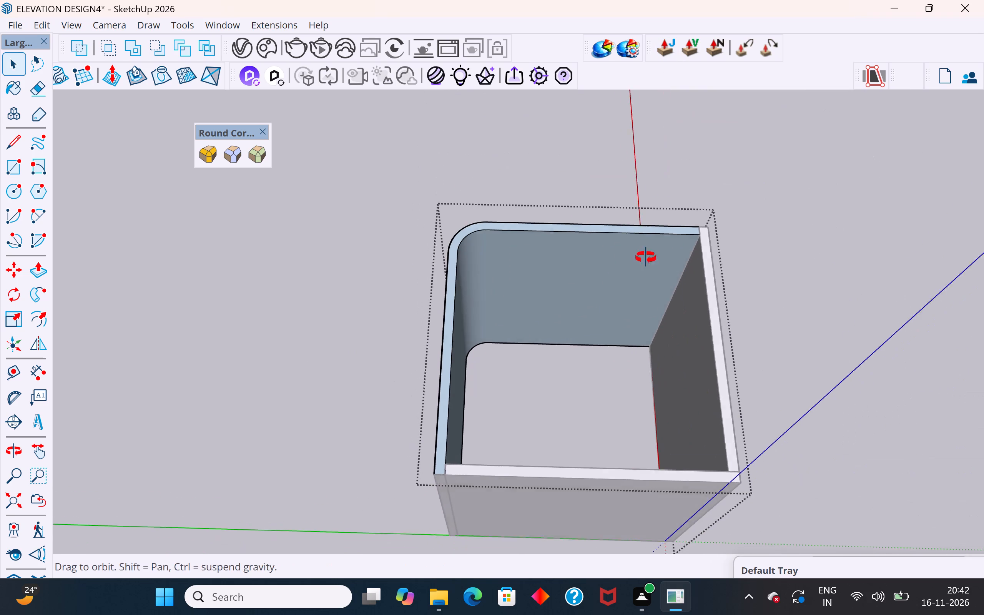
middle_click_drag(646, 258, 661, 169)
middle_click_drag(558, 410, 520, 114)
middle_click_drag(483, 383, 750, 446)
scroll(464, 235, "up", 1)
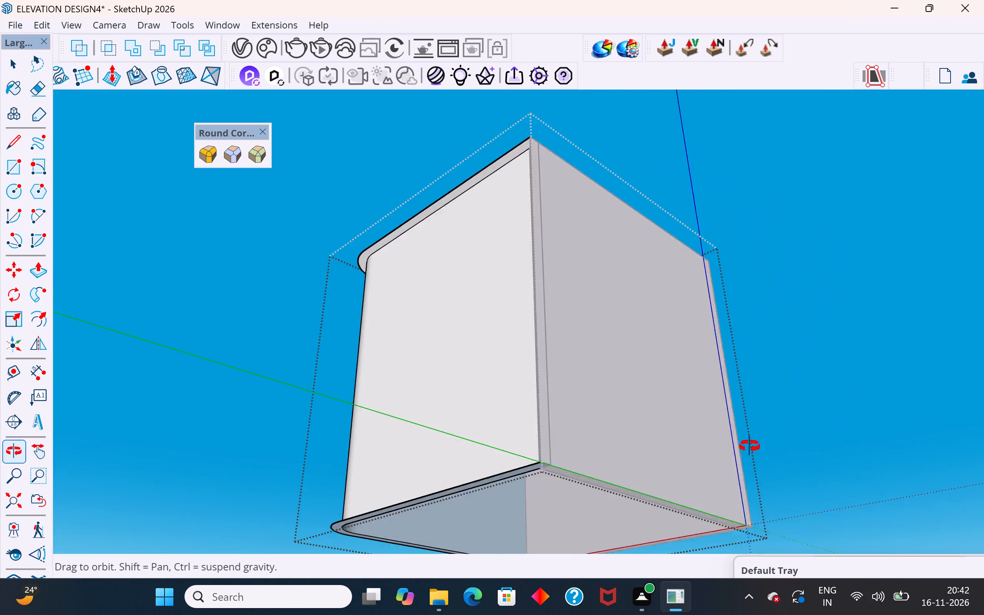
middle_click_drag(750, 446, 751, 449)
scroll(479, 389, "down", 4)
middle_click_drag(480, 406, 489, 577)
middle_click_drag(454, 437, 457, 528)
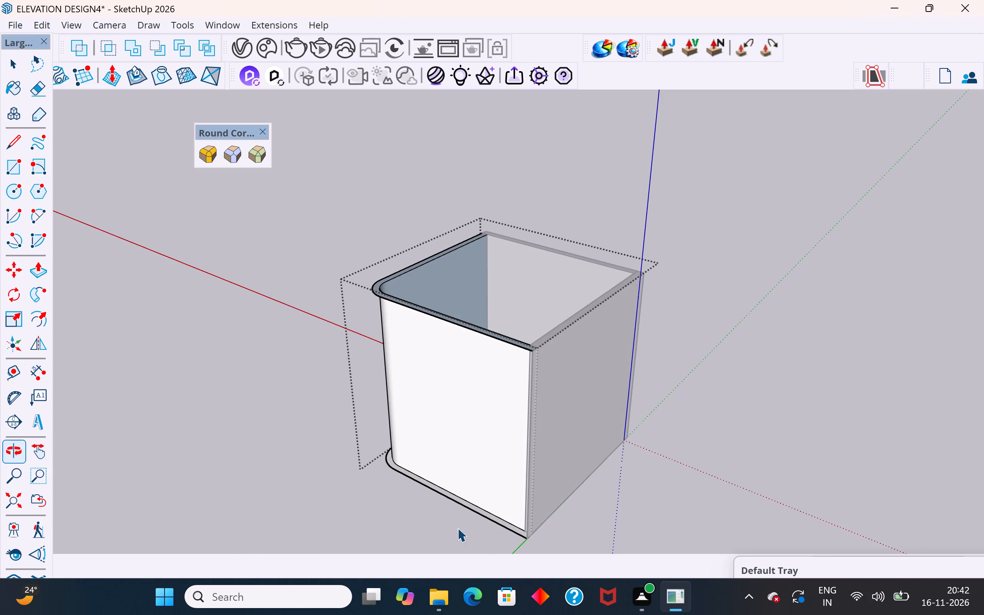
middle_click_drag(457, 525, 573, 484)
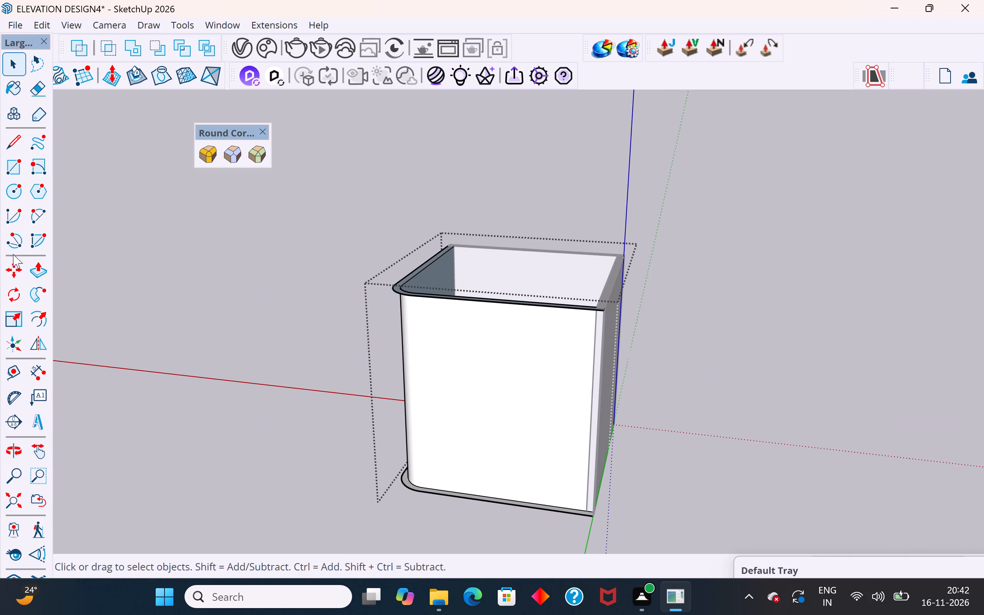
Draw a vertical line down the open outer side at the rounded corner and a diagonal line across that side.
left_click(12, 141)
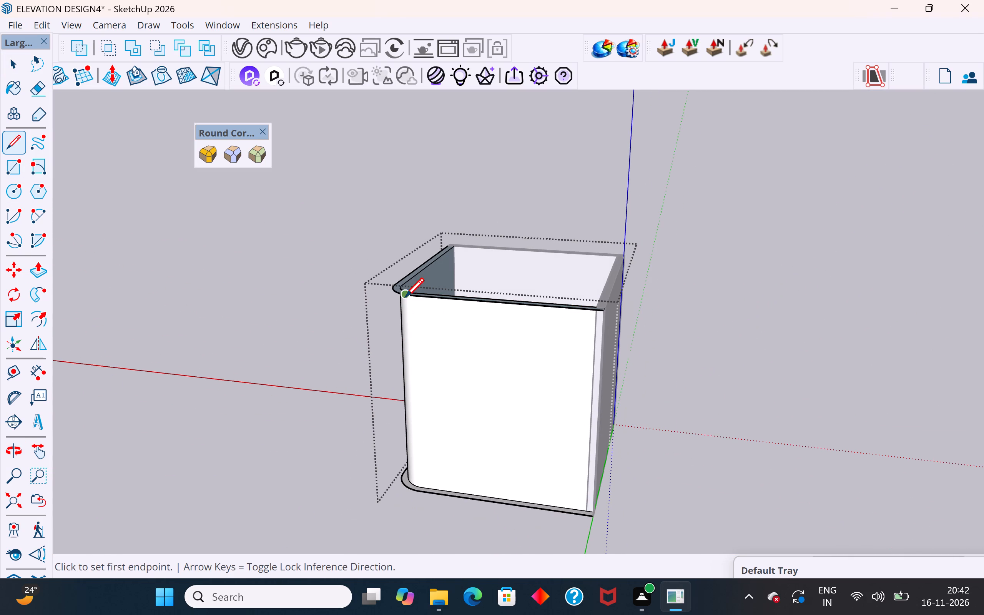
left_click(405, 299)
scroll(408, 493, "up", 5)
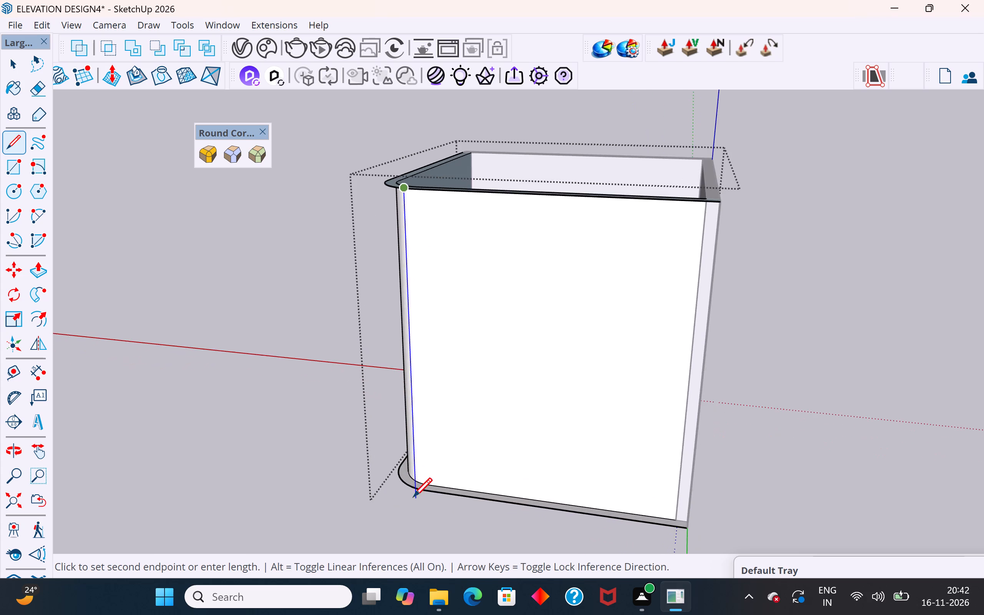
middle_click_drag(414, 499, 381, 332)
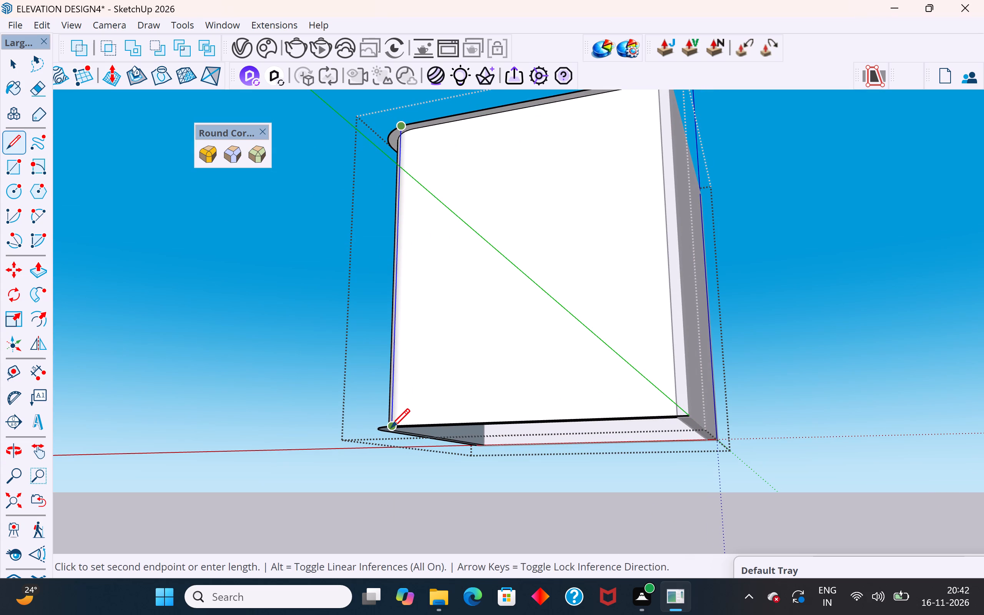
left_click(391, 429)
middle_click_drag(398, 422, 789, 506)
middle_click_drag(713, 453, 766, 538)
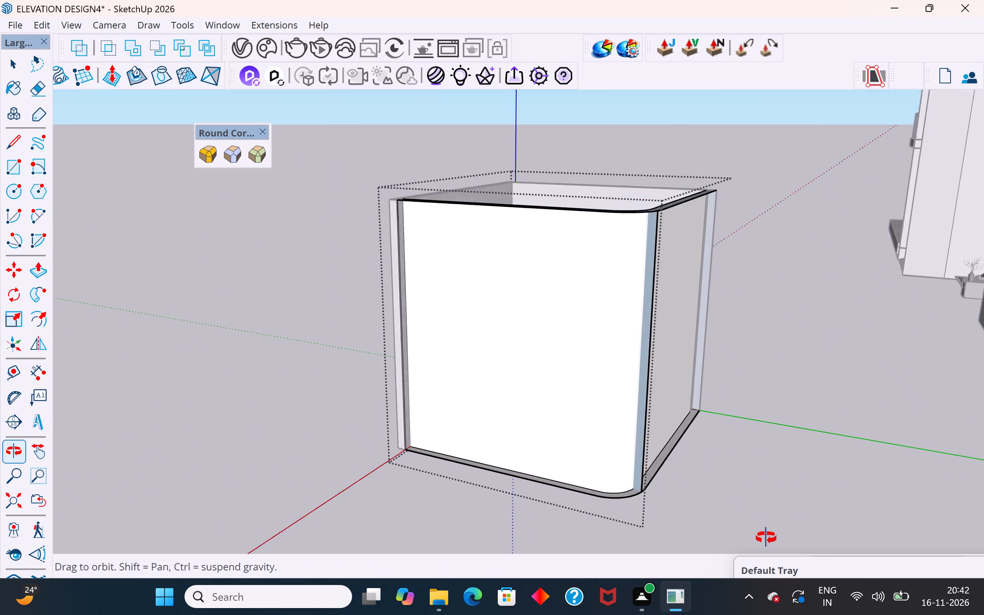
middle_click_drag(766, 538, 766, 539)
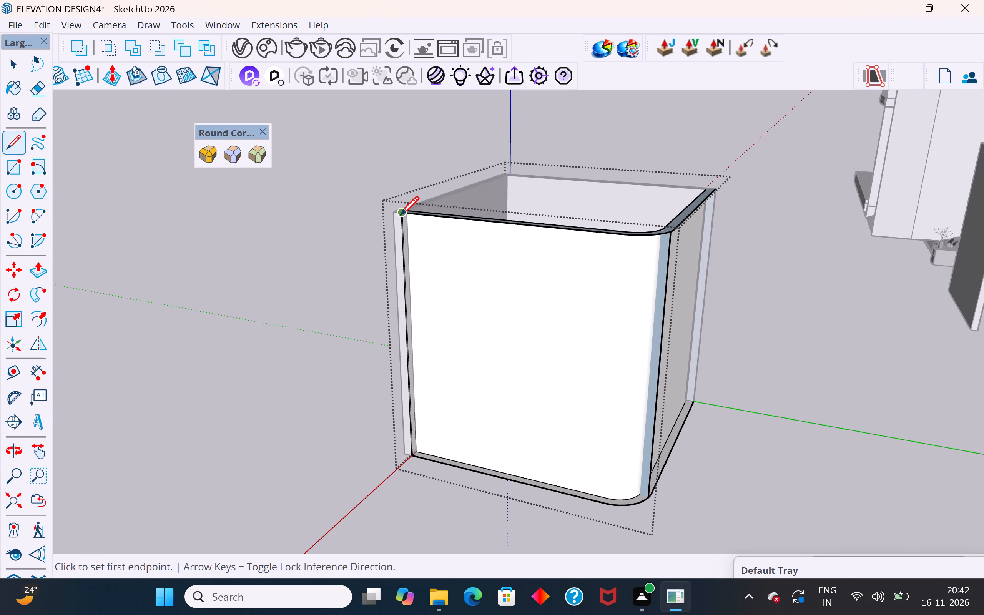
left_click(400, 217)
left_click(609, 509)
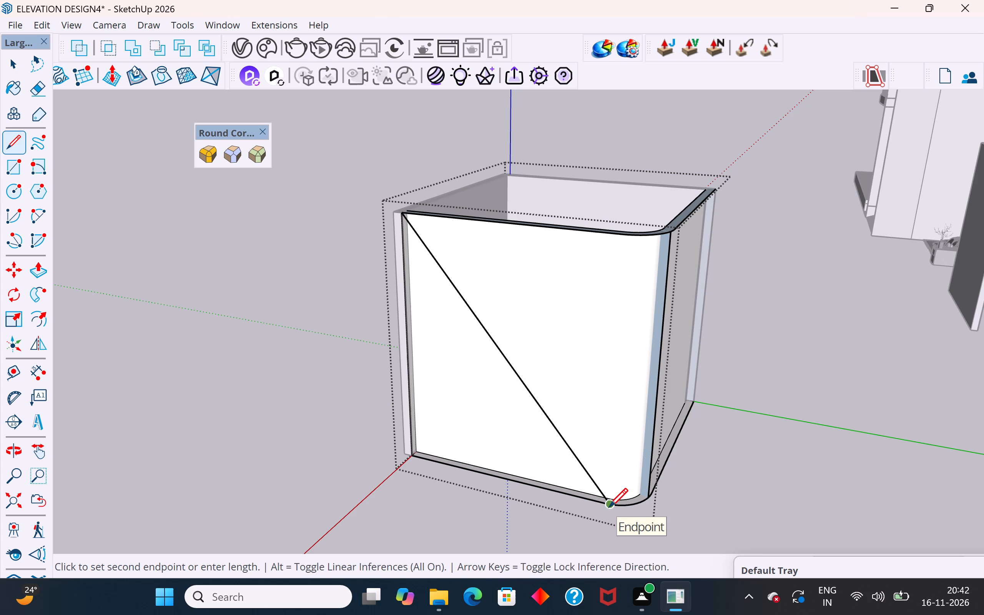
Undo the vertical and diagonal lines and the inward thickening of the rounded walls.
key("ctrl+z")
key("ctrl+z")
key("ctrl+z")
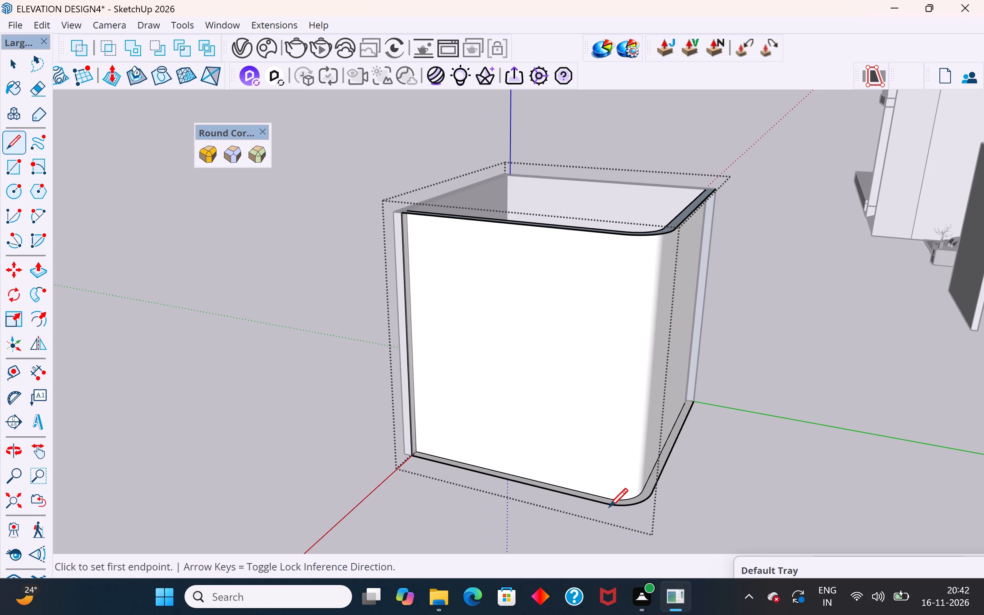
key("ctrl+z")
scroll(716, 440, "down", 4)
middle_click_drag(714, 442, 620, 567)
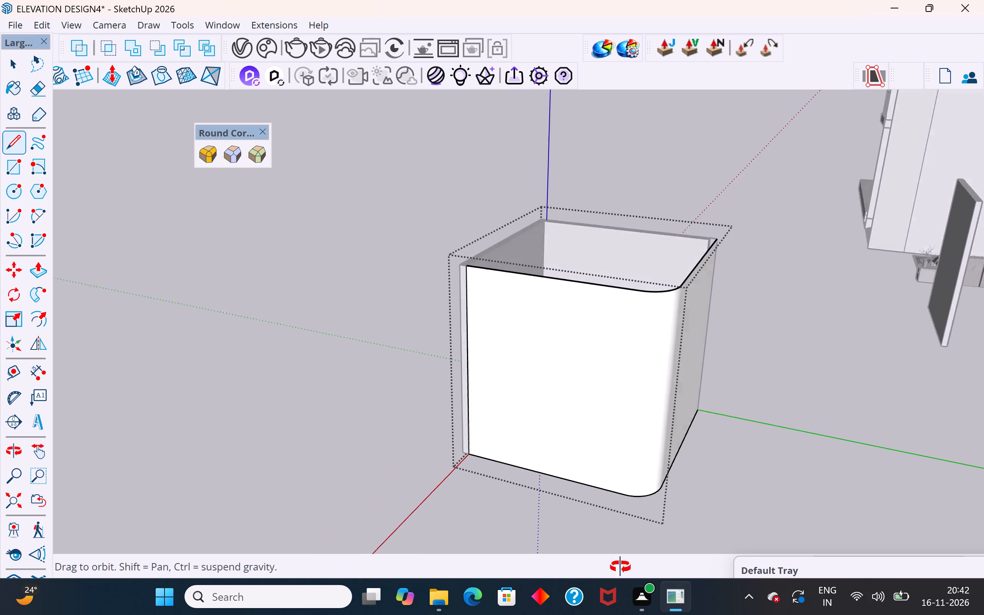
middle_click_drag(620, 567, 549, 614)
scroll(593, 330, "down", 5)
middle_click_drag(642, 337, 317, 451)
Undo the earlier face deletions, thickening and corner rounding, going back to the room with its merged walls meeting at a square corner.
key("ctrl+z")
key("ctrl+z")
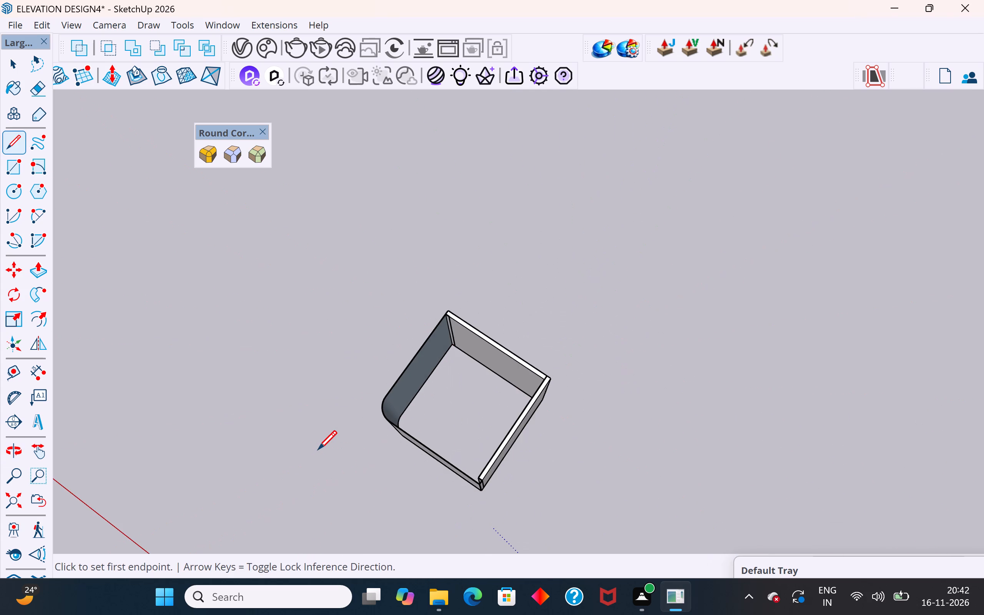
key("ctrl+z")
key("ctrl+z")
key("ctrl+z")
key("ctrl+z")
key("ctrl+z")
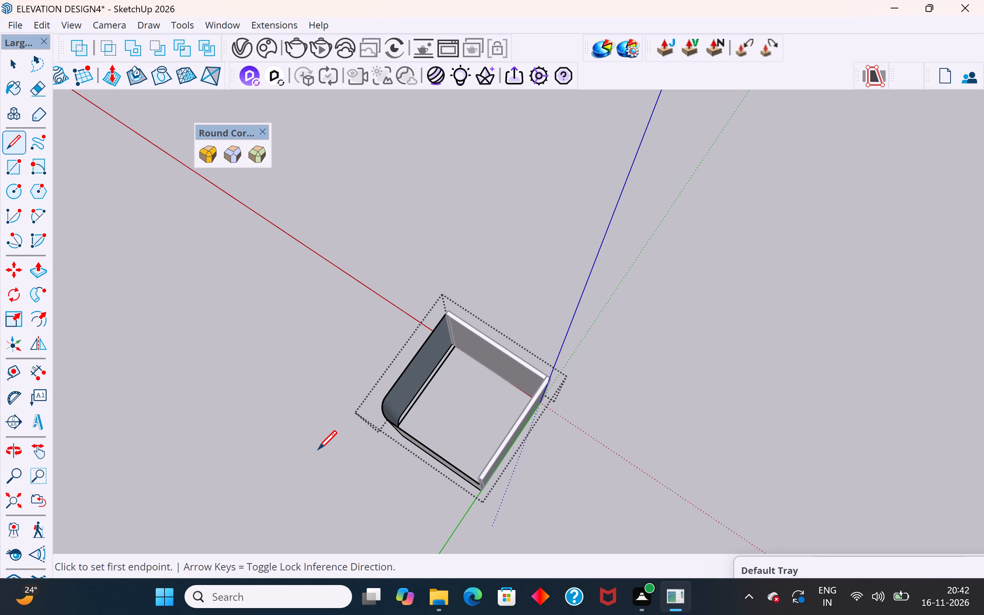
key("ctrl+z")
key("ctrl+z")
key("ctrl+z")
key("ctrl+z")
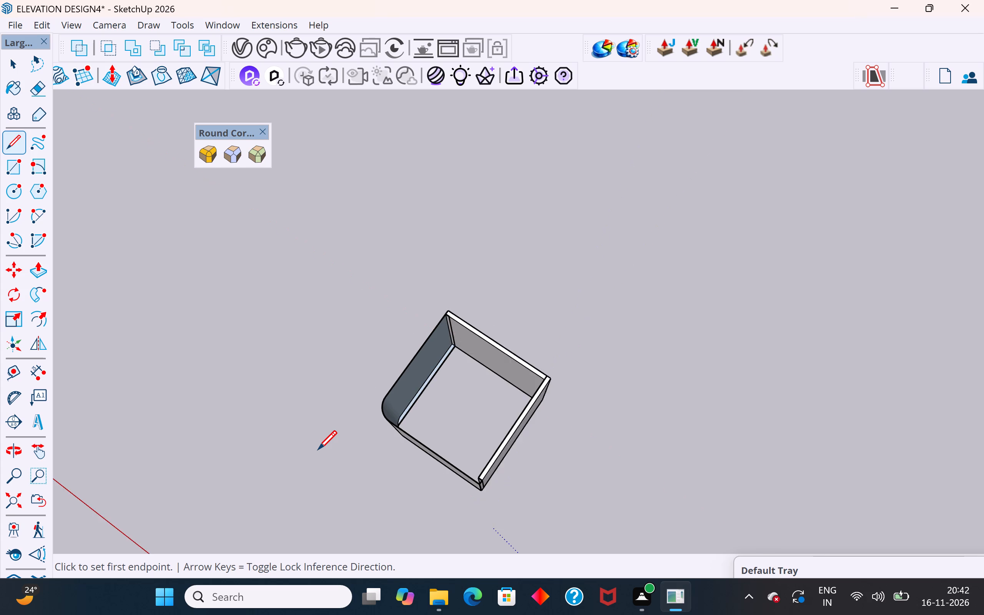
key("ctrl+z")
key("ctrl+z")
key("ctrl+z")
key("ctrl+z")
key("ctrl+z")
key("ctrl+z")
key("ctrl+z")
key("ctrl+z")
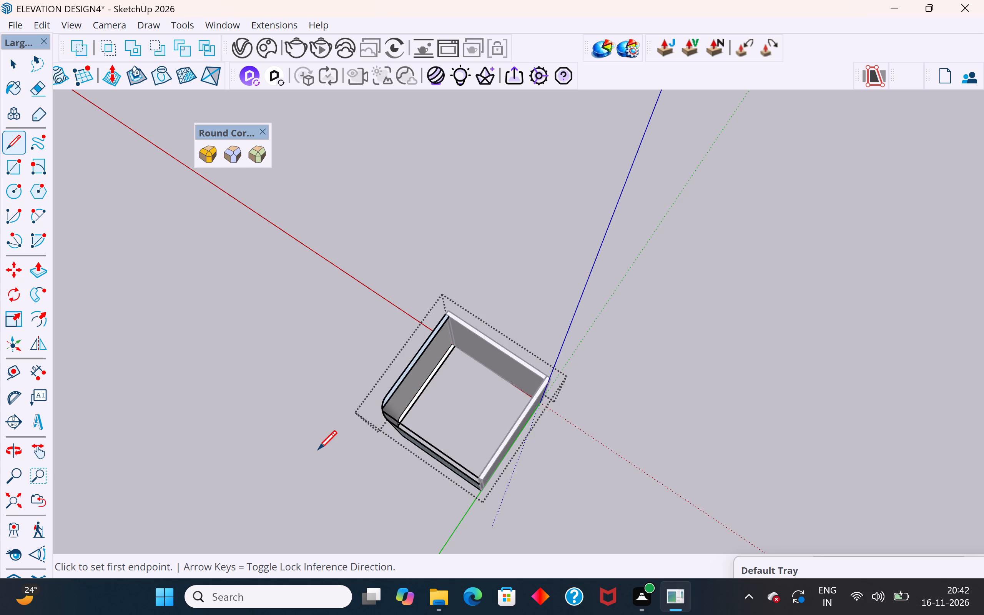
key("ctrl+z")
key("ctrl+z")
key("ctrl+z")
key("ctrl+z")
key("ctrl+z")
key("ctrl+z")
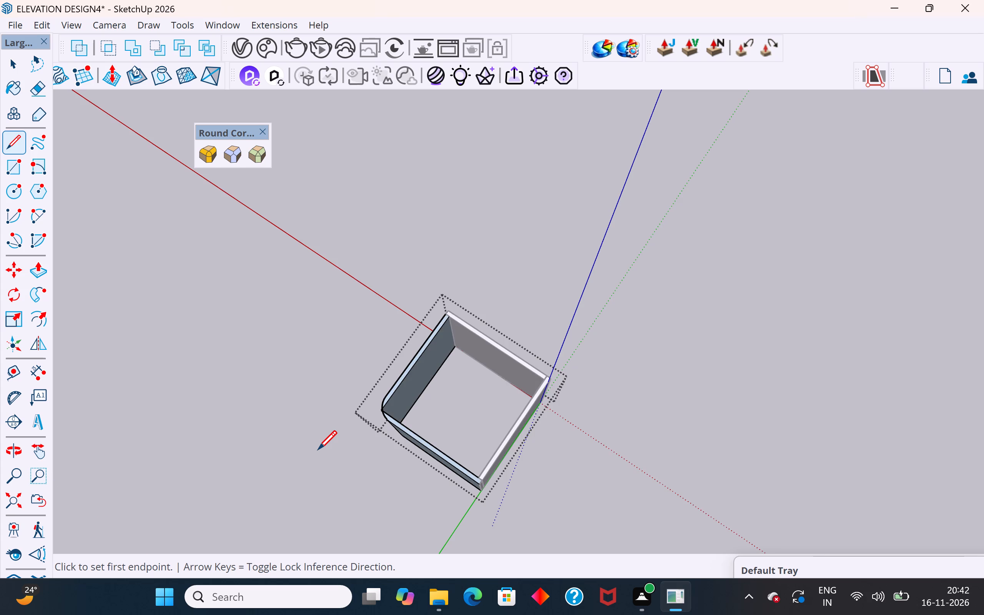
key("ctrl+z")
key("ctrl+z")
key("ctrl+z")
key("ctrl+z")
key("ctrl+z")
key("ctrl+z")
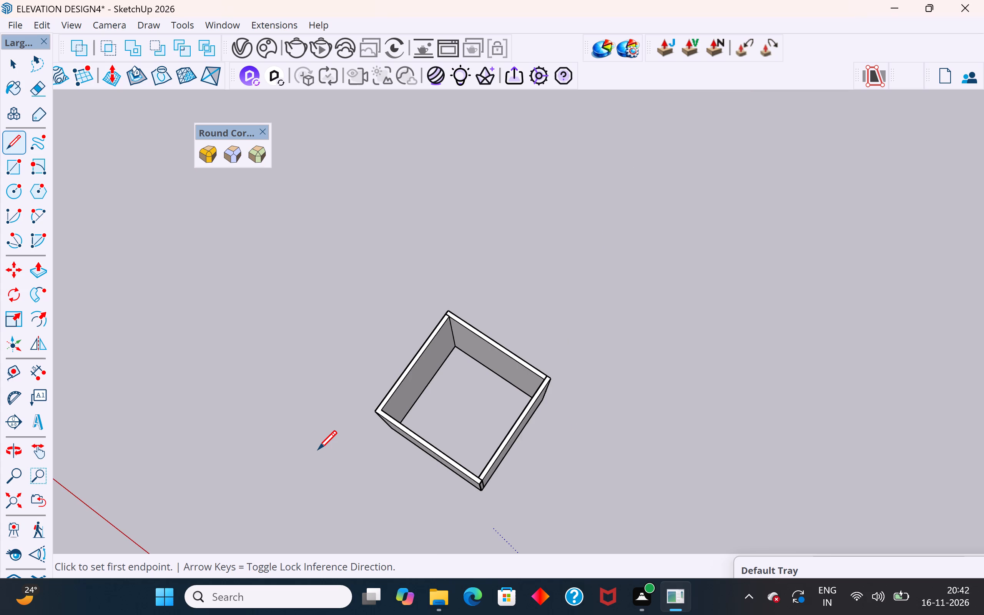
Examine the square-cornered room and its merged walls from above and from several sides.
middle_click_drag(605, 388, 661, 244)
left_click(16, 61)
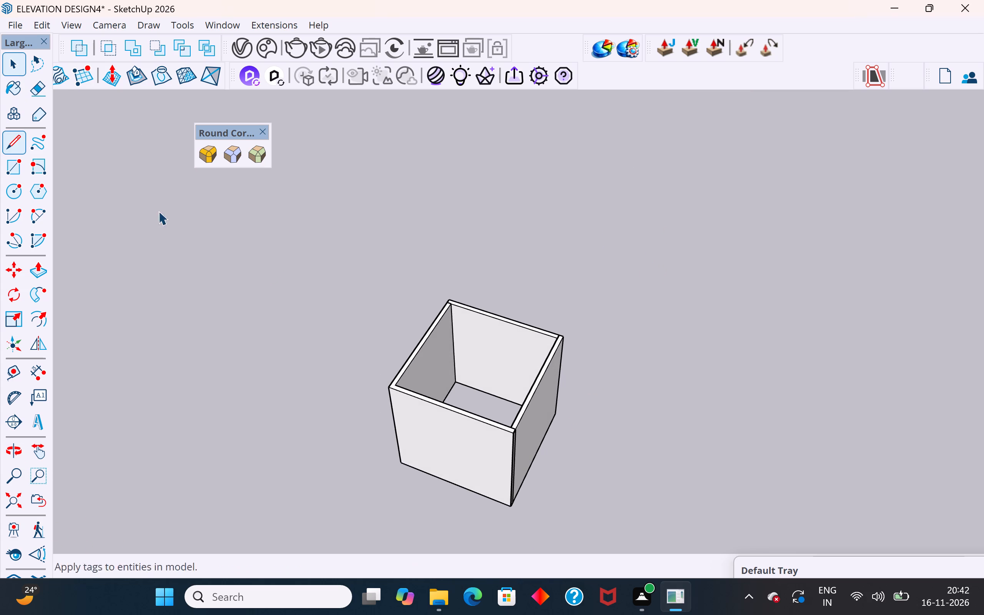
left_click(287, 334)
scroll(387, 437, "up", 3)
middle_click_drag(468, 415, 364, 422)
middle_click_drag(414, 380, 397, 396)
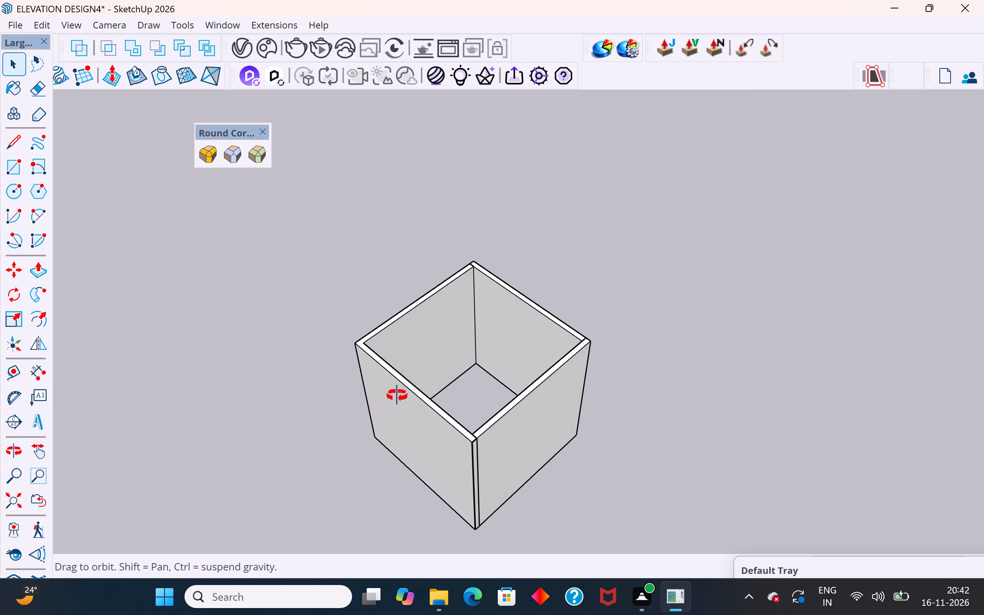
middle_click_drag(397, 396, 101, 451)
scroll(510, 326, "up", 3)
scroll(457, 322, "down", 9)
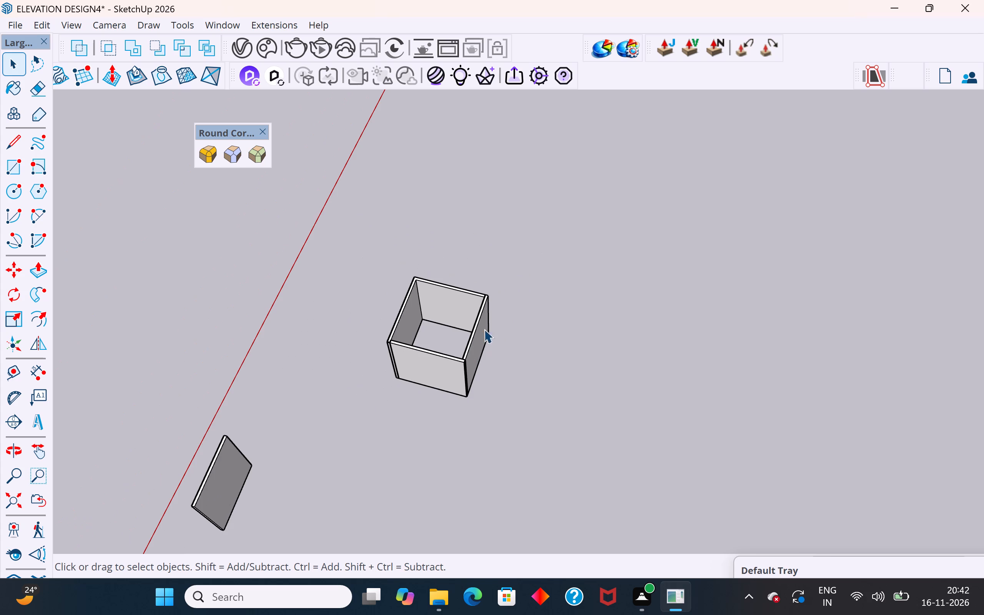
scroll(464, 300, "up", 8)
middle_click_drag(432, 303, 544, 173)
scroll(434, 301, "up", 1)
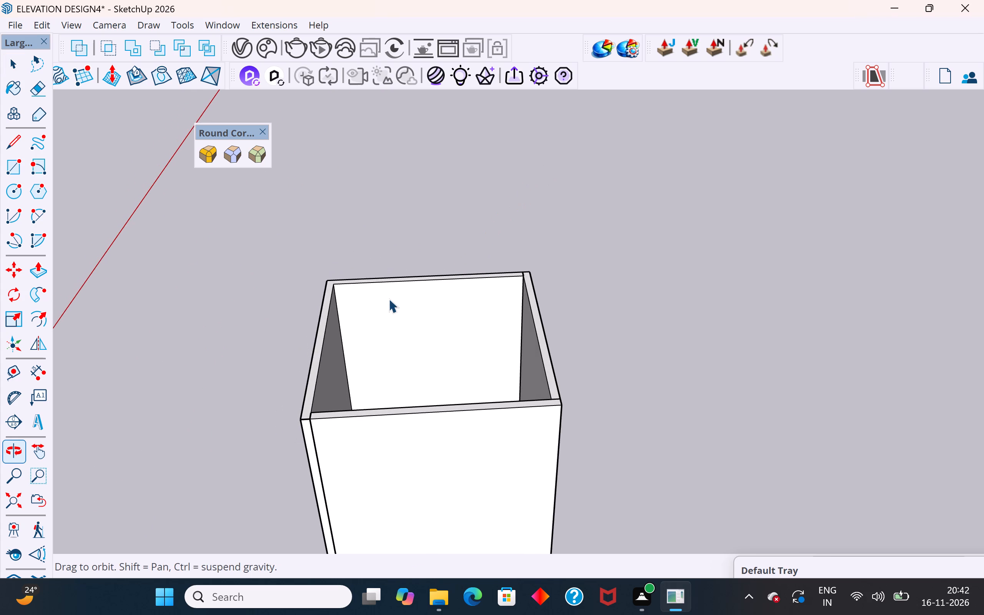
middle_click_drag(398, 263, 315, 302)
left_click(396, 276)
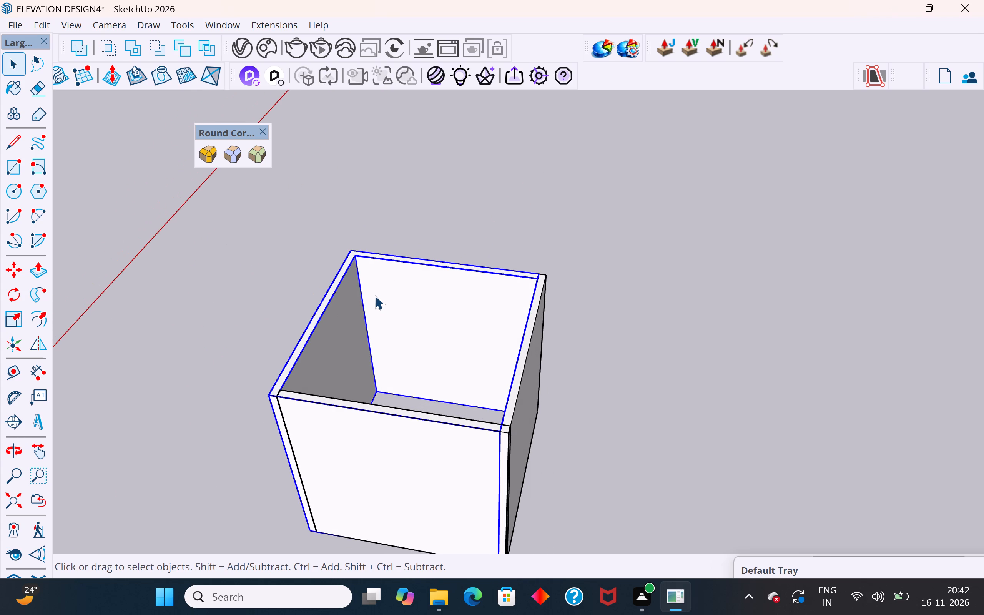
middle_click_drag(404, 293, 762, 218)
scroll(454, 253, "down", 5)
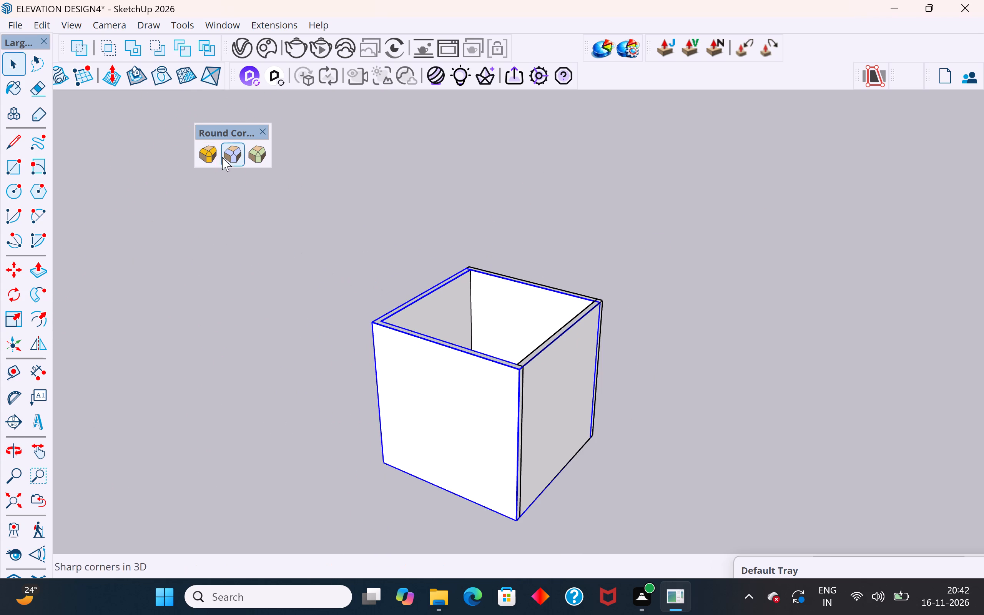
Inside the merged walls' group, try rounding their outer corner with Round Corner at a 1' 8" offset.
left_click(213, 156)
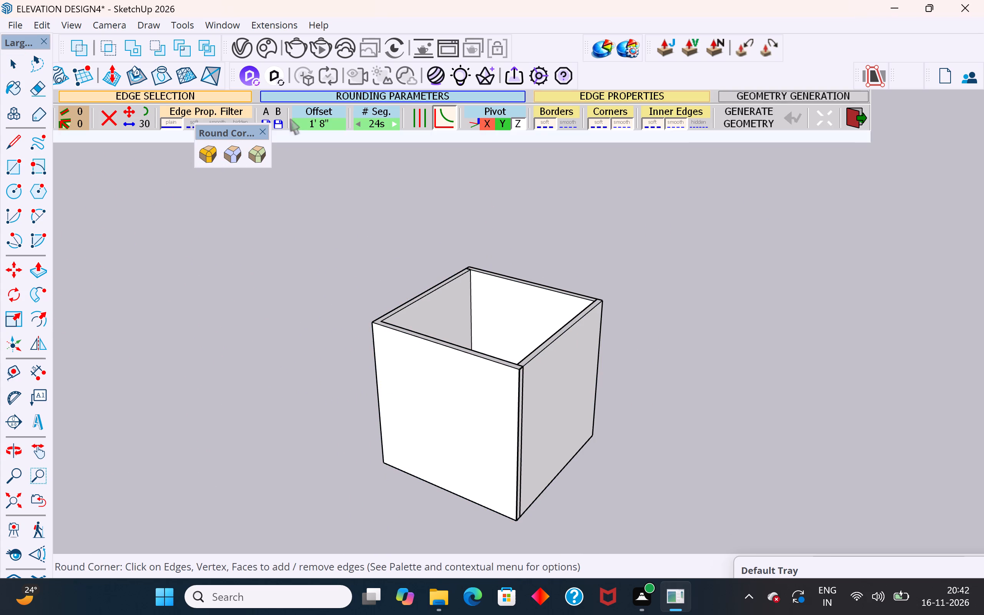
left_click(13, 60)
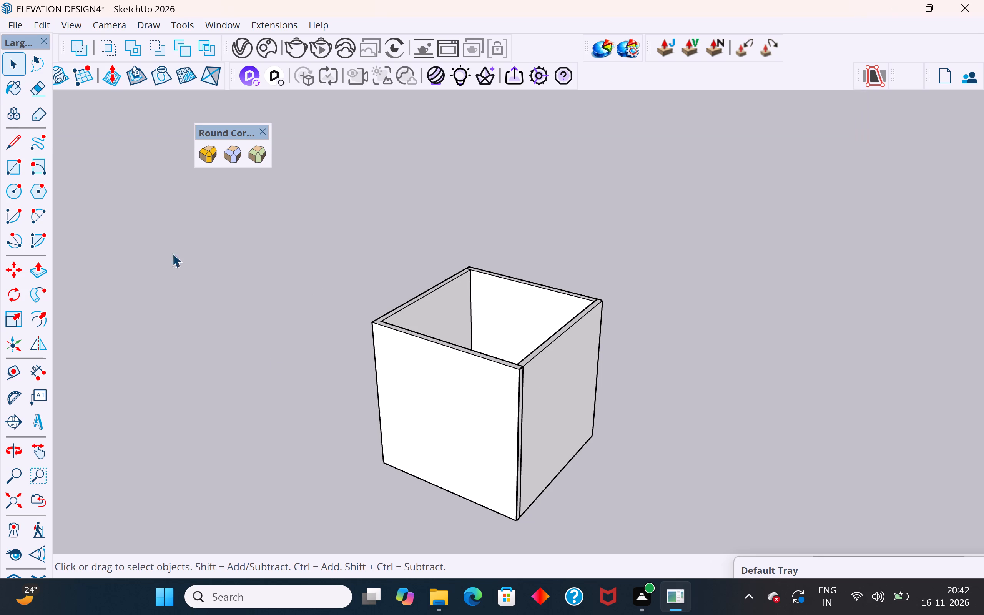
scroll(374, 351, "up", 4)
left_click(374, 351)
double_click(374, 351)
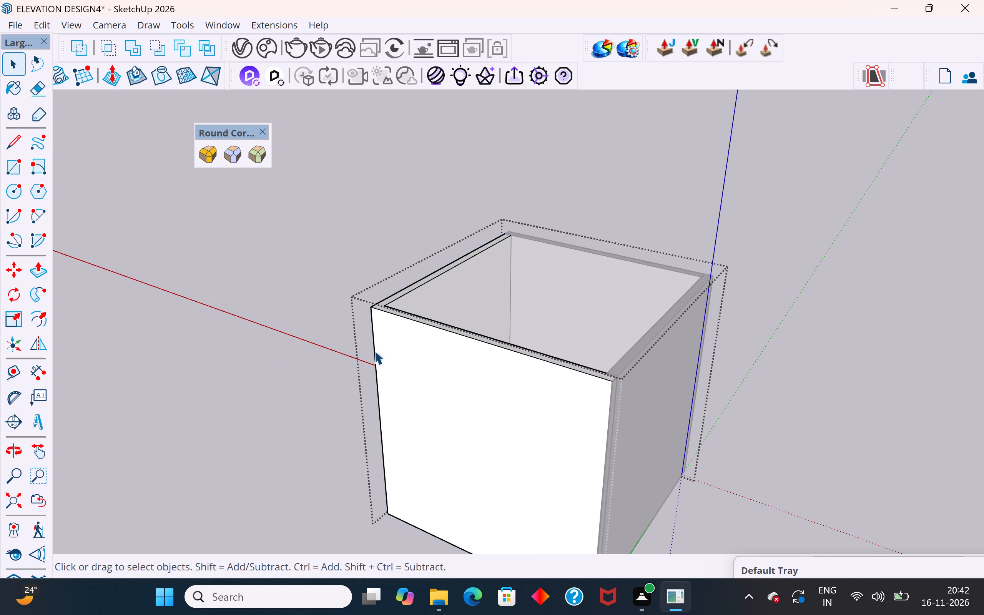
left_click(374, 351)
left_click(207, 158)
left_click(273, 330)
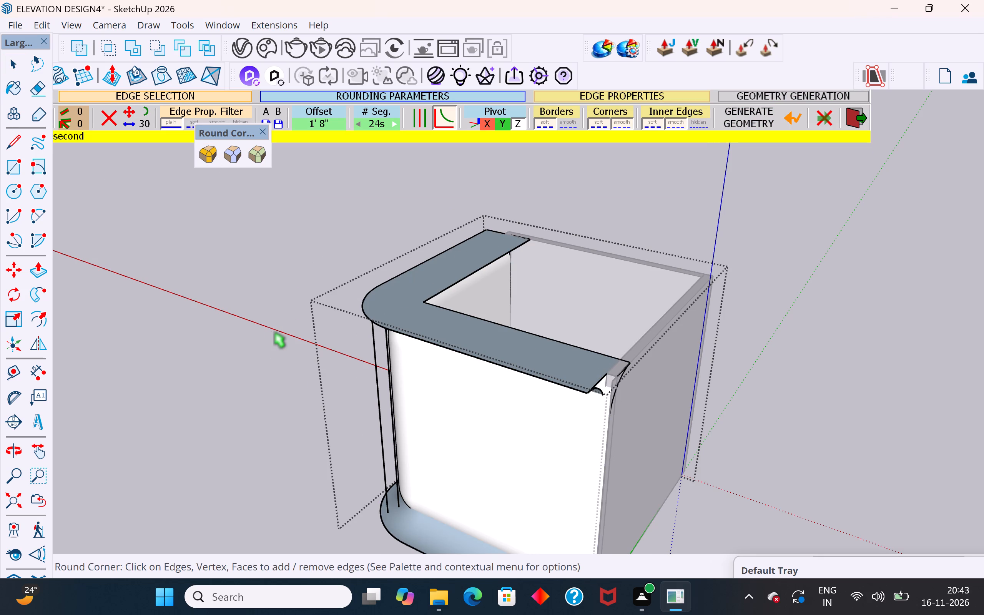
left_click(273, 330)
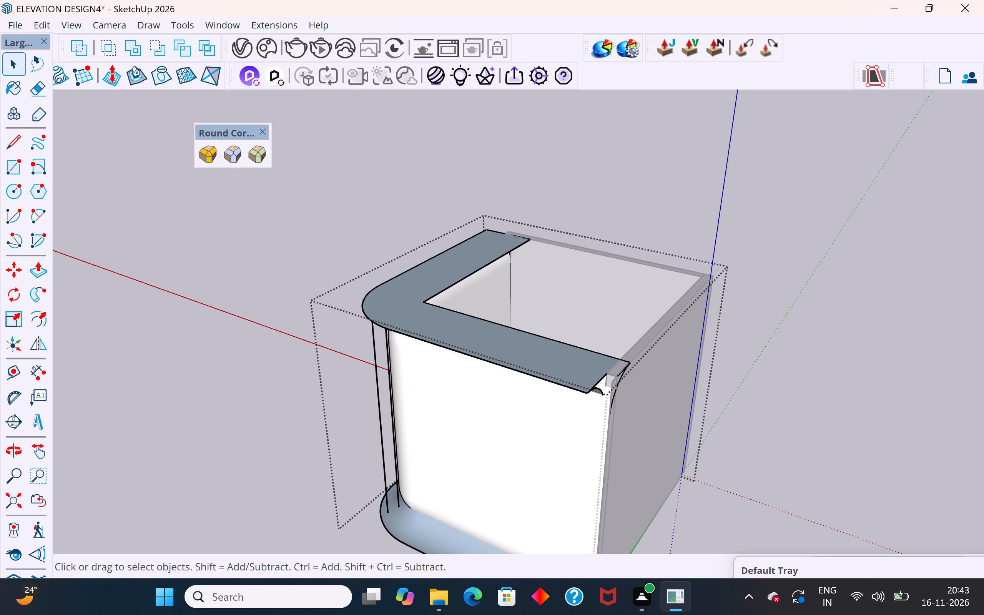
Examine the rounded walls and their top and bottom rims from below, the side and above.
double_click(177, 211)
middle_click_drag(292, 393, 361, 129)
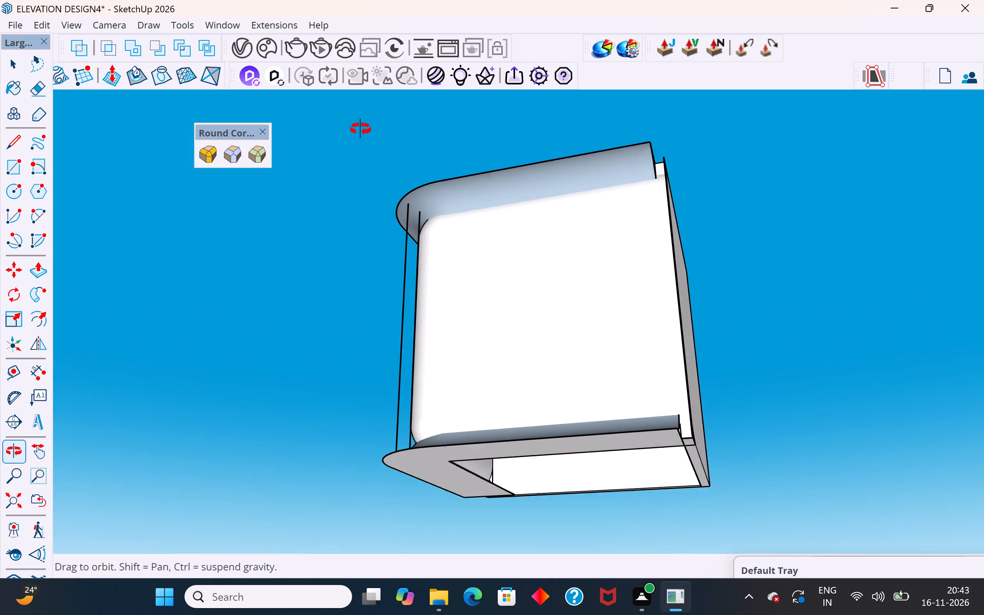
middle_click_drag(361, 129, 342, 100)
middle_click_drag(396, 335, 158, 565)
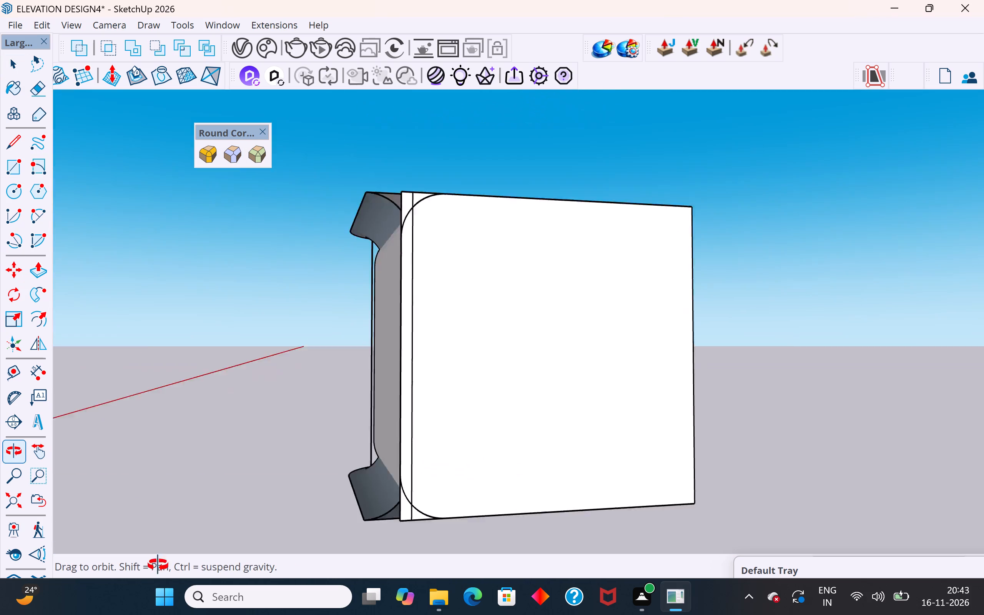
middle_click_drag(158, 565, 159, 610)
middle_click_drag(281, 400, 322, 351)
scroll(427, 289, "up", 2)
middle_click_drag(427, 289, 448, 195)
middle_click_drag(396, 264, 314, 306)
scroll(410, 237, "up", 4)
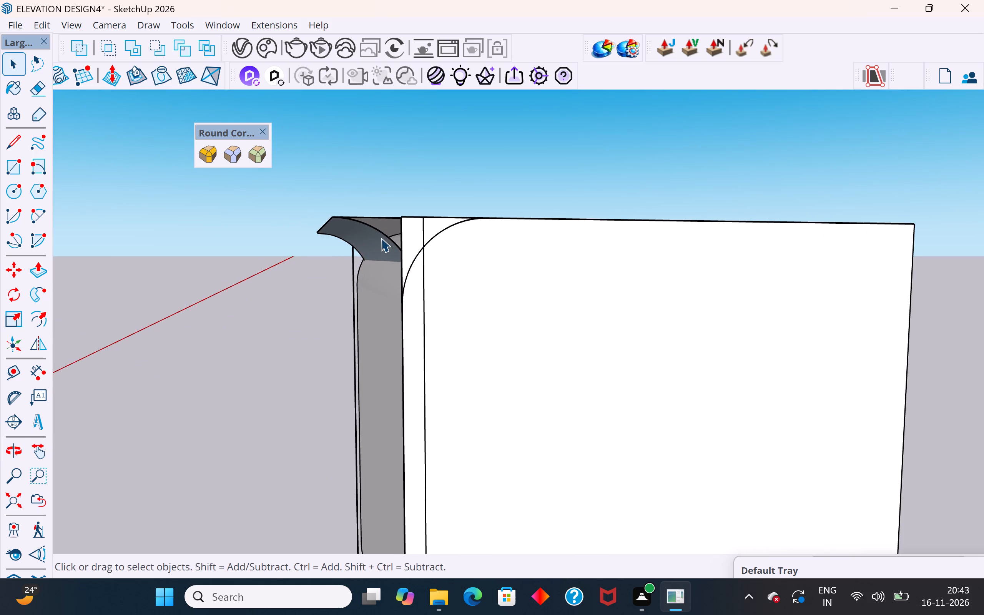
middle_click_drag(392, 248, 390, 322)
scroll(390, 322, "down", 5)
middle_click_drag(392, 323, 745, 337)
scroll(564, 192, "down", 4)
middle_click_drag(520, 289, 532, 157)
scroll(518, 208, "up", 3)
left_click(518, 208)
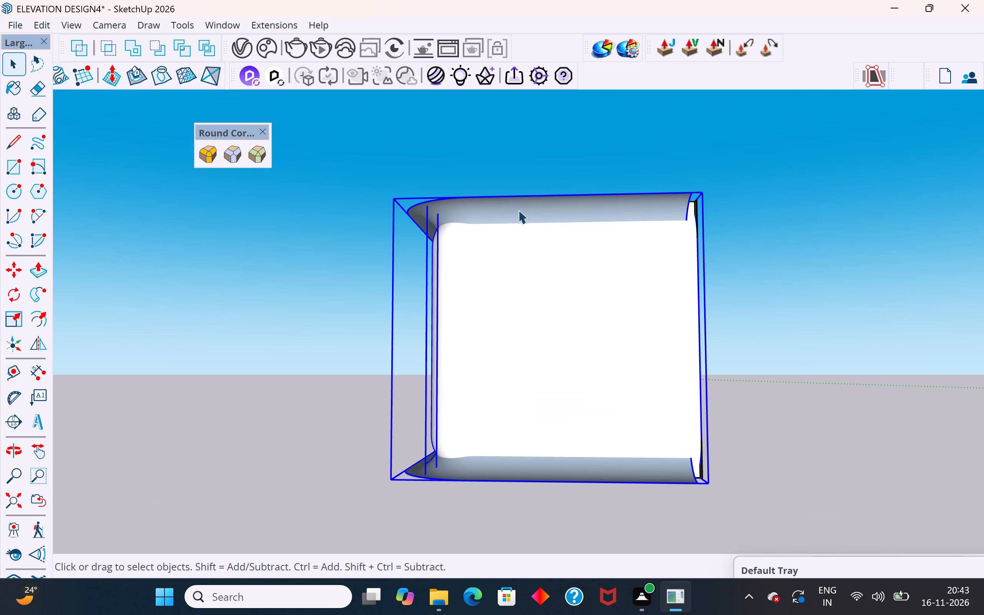
double_click(519, 210)
left_click(535, 221)
double_click(539, 218)
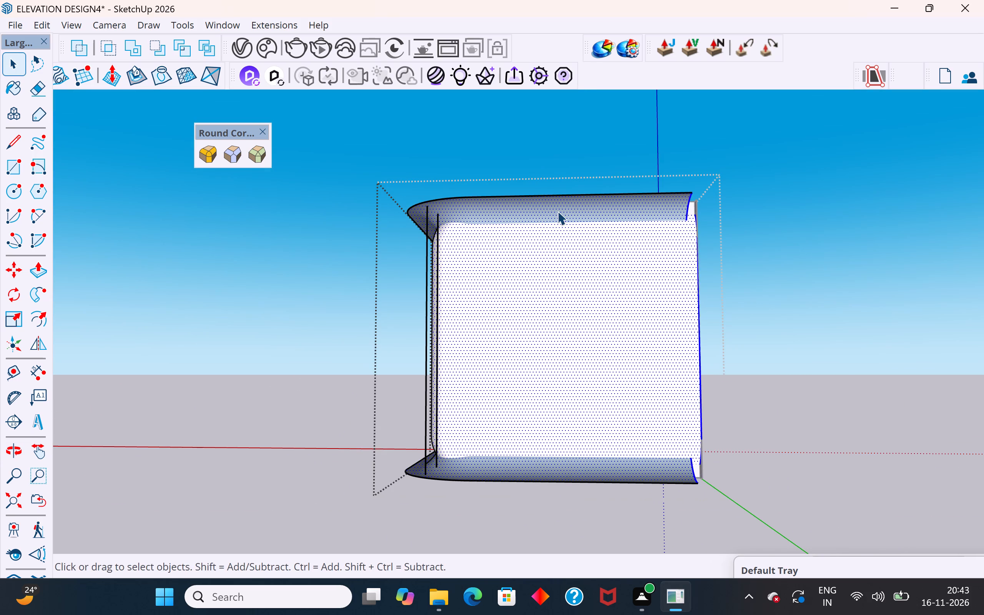
double_click(558, 211)
middle_click_drag(675, 218, 285, 316)
left_click(464, 153)
scroll(309, 291, "up", 4)
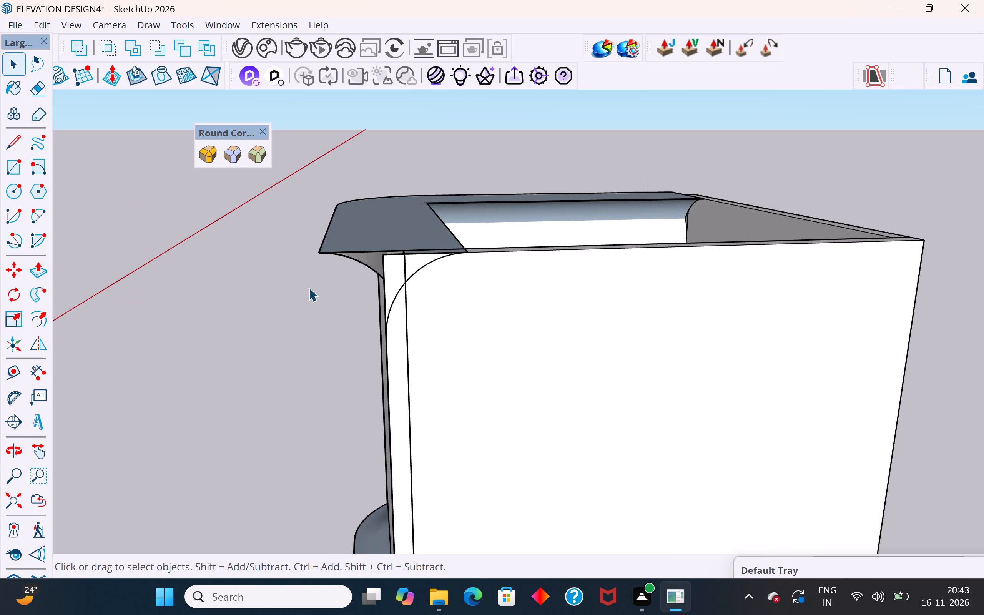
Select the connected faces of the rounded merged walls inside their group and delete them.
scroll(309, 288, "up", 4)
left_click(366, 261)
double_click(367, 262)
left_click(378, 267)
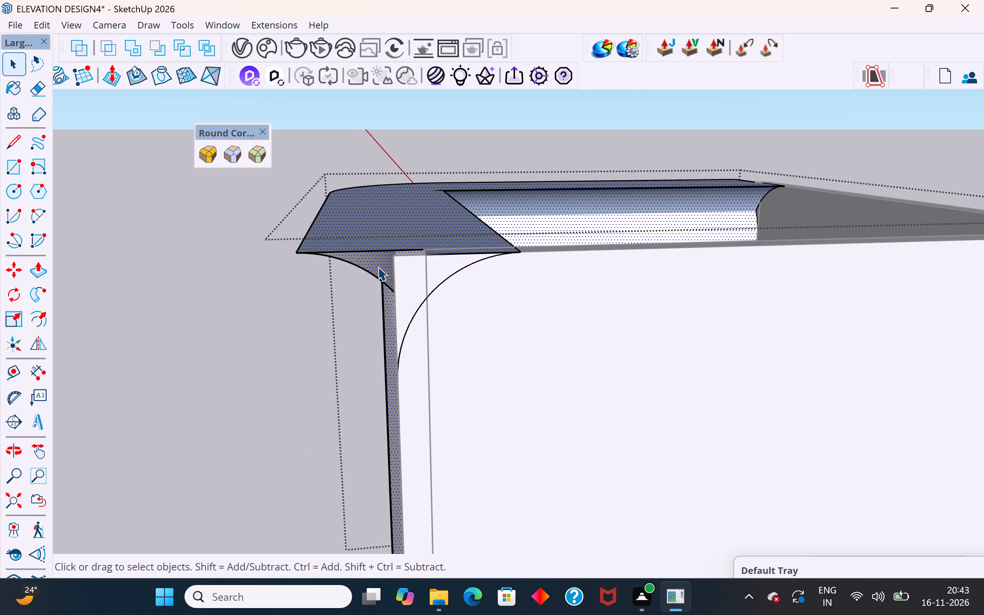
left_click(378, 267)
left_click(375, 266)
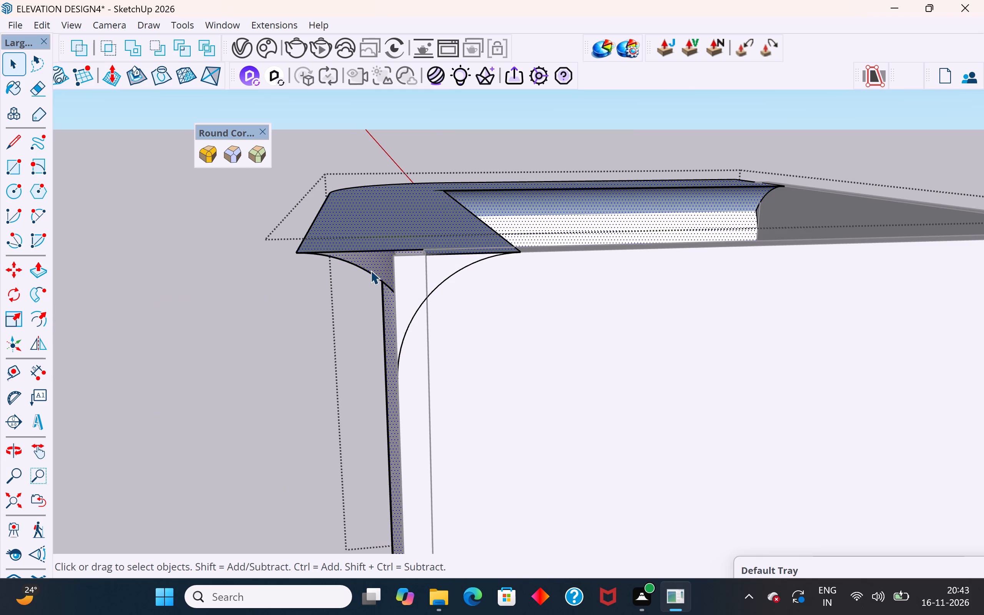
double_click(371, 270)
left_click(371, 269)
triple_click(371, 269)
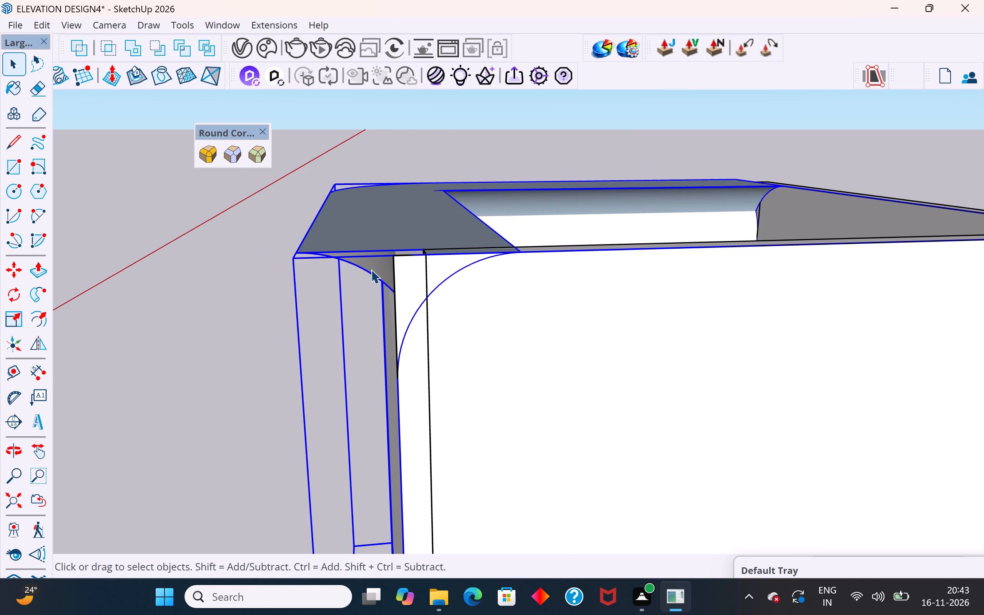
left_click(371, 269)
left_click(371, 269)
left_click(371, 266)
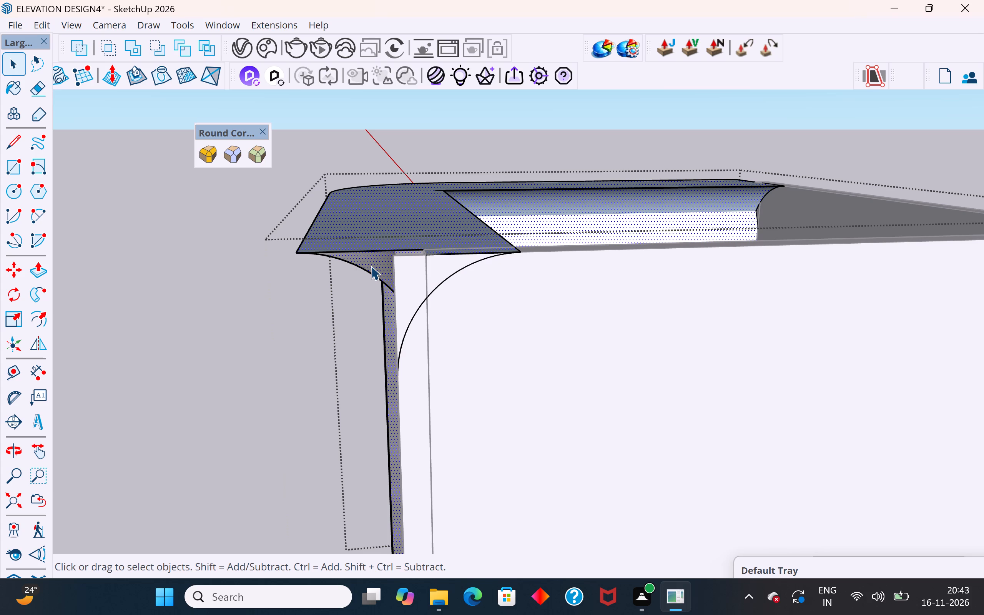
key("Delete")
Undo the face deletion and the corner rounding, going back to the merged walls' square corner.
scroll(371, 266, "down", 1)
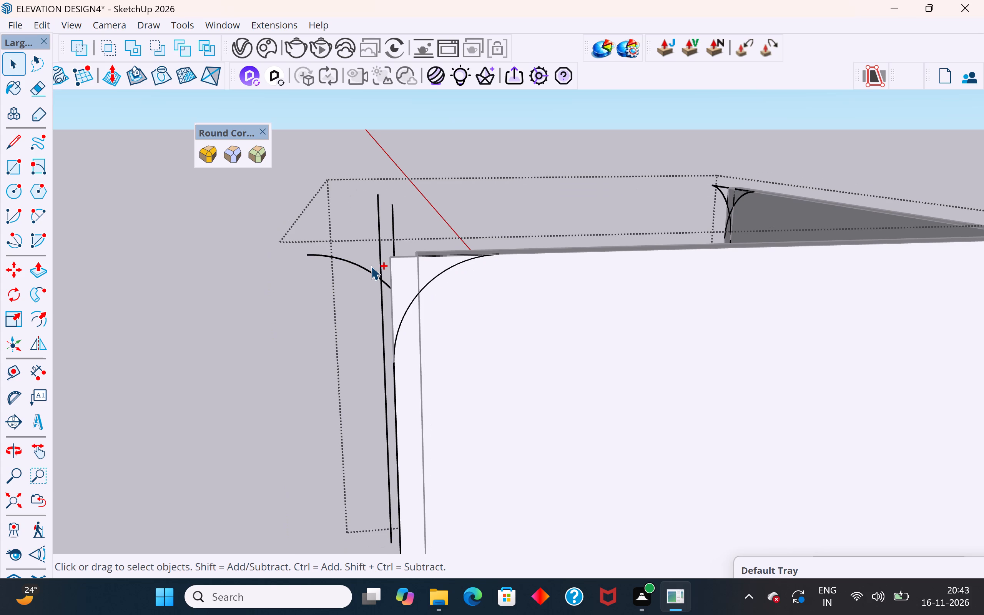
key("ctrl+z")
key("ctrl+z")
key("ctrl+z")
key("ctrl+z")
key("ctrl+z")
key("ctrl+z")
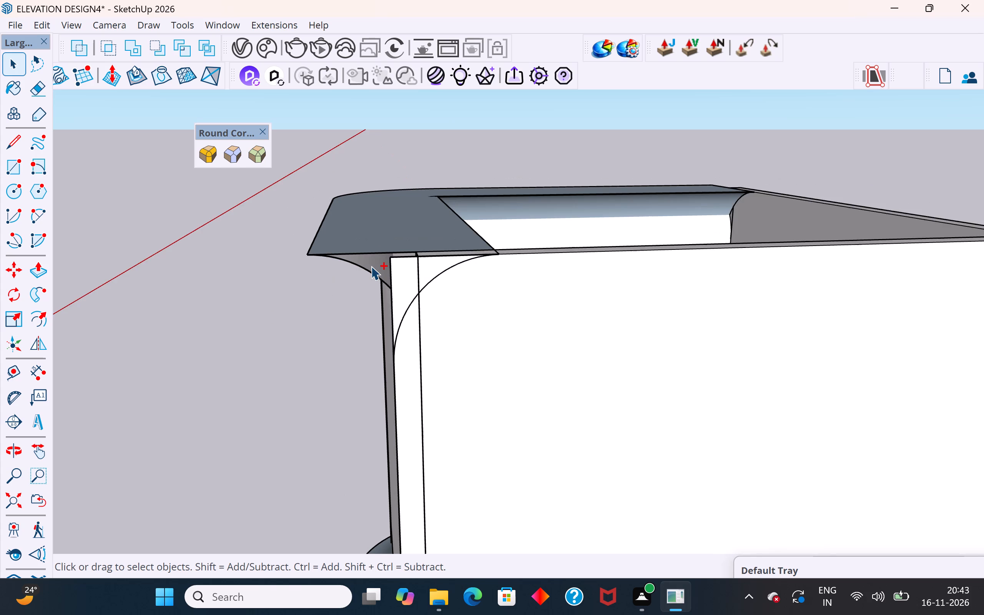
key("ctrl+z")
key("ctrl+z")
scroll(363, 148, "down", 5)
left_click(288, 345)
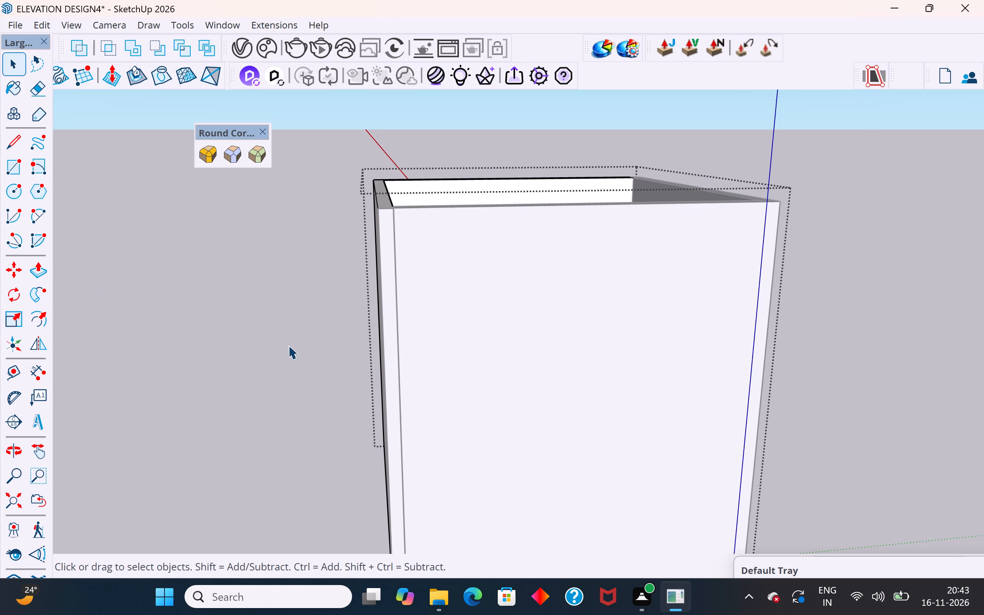
Move the merged walls outward as one piece, clear of the other two walls of the room.
middle_click_drag(297, 354, 633, 370)
scroll(437, 322, "down", 5)
middle_click_drag(433, 327, 427, 481)
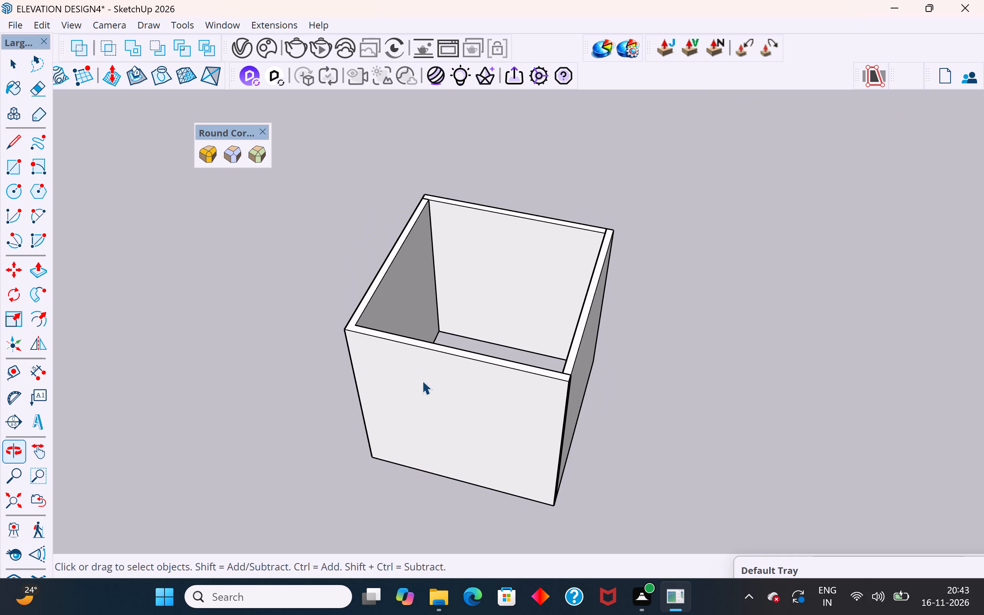
left_click(422, 381)
middle_click_drag(376, 357, 423, 284)
scroll(392, 322, "up", 4)
middle_click_drag(570, 234, 502, 372)
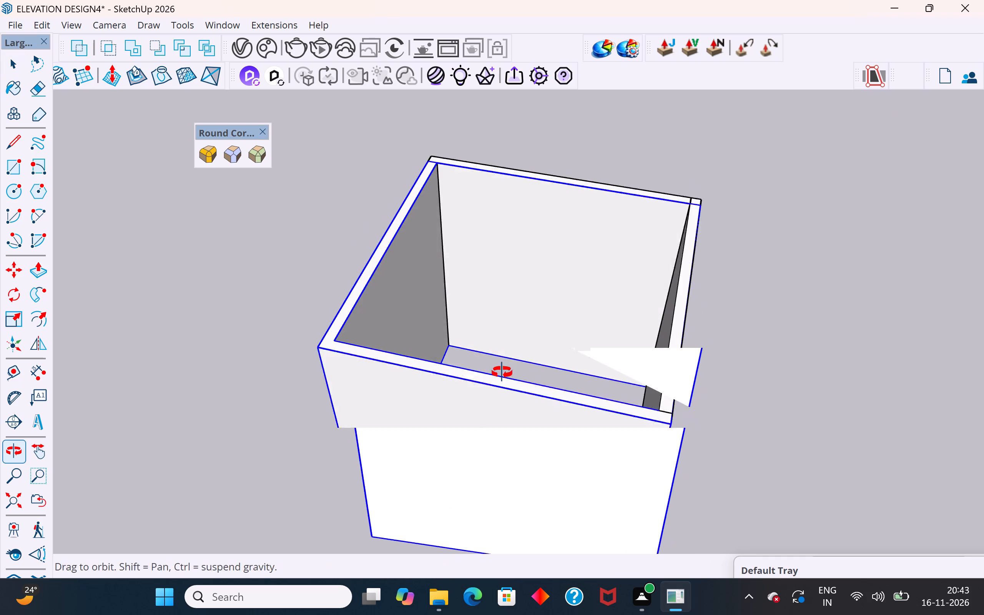
middle_click_drag(502, 372, 501, 378)
left_click(557, 229)
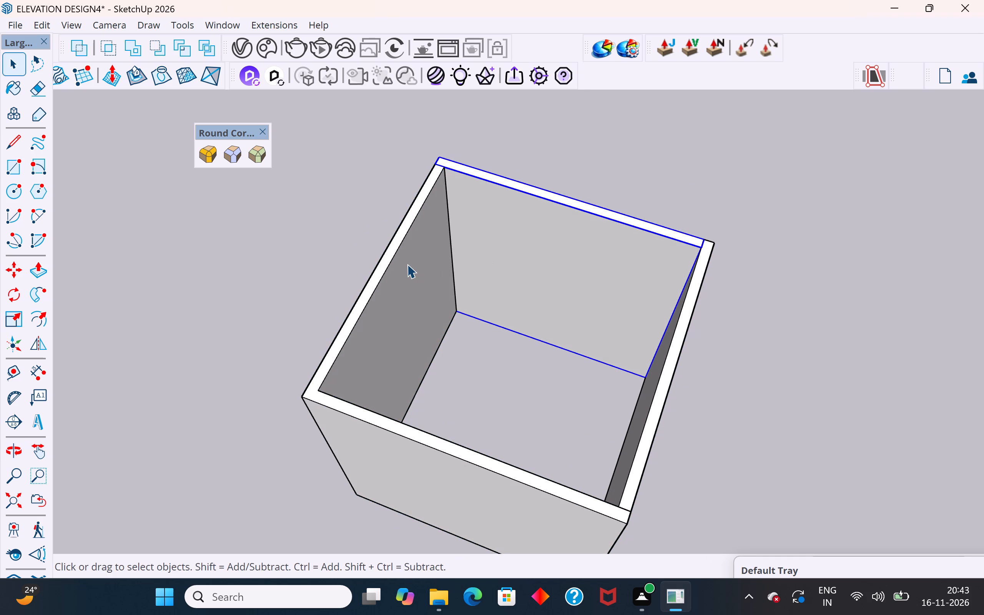
left_click(407, 264)
key("m")
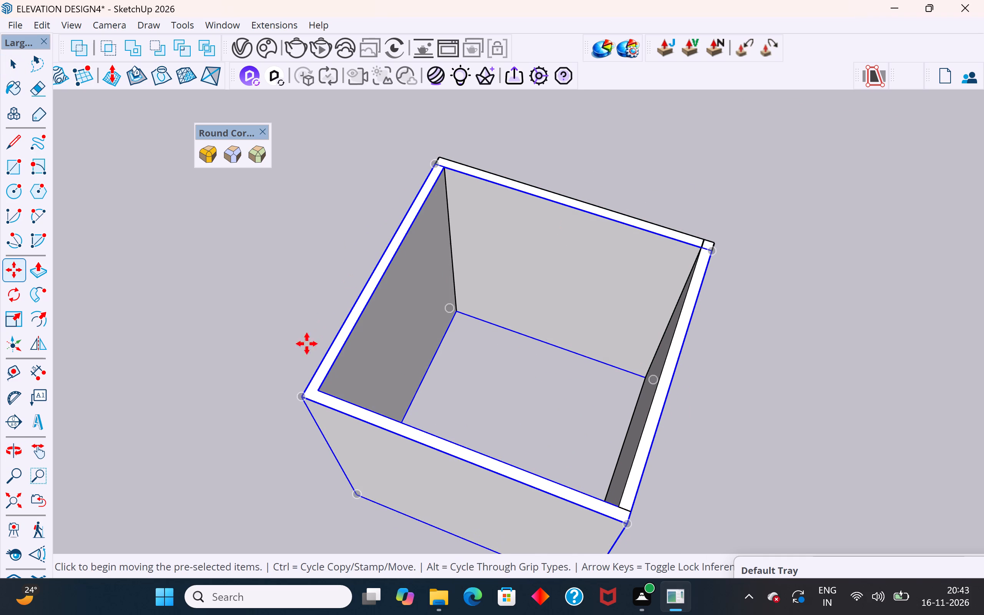
left_click(298, 399)
left_click(229, 414)
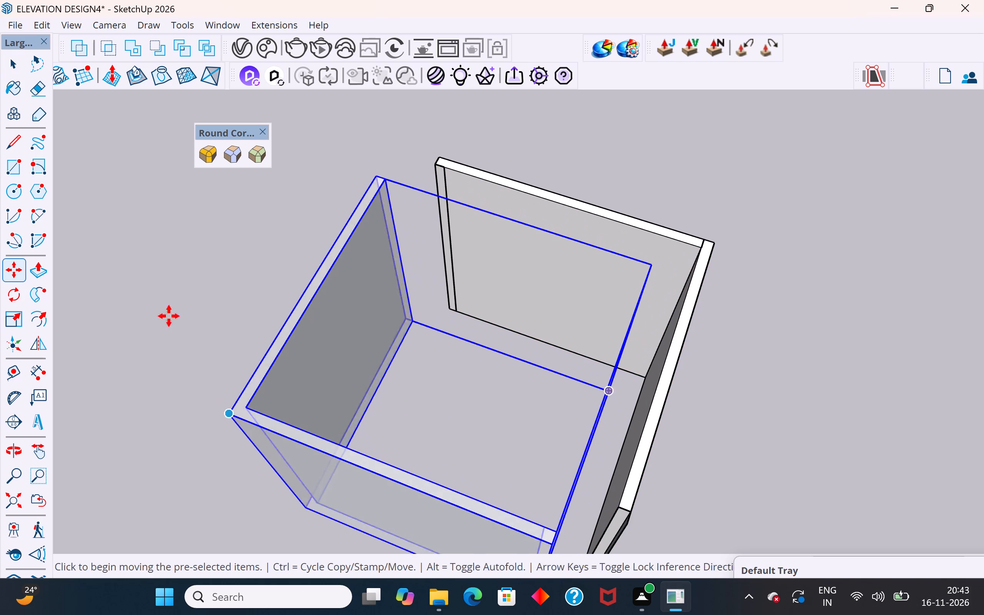
left_click(13, 69)
left_click(102, 209)
Draw a full-height rectangle over the narrow open end of one of the merged walls.
middle_click_drag(237, 307, 349, 224)
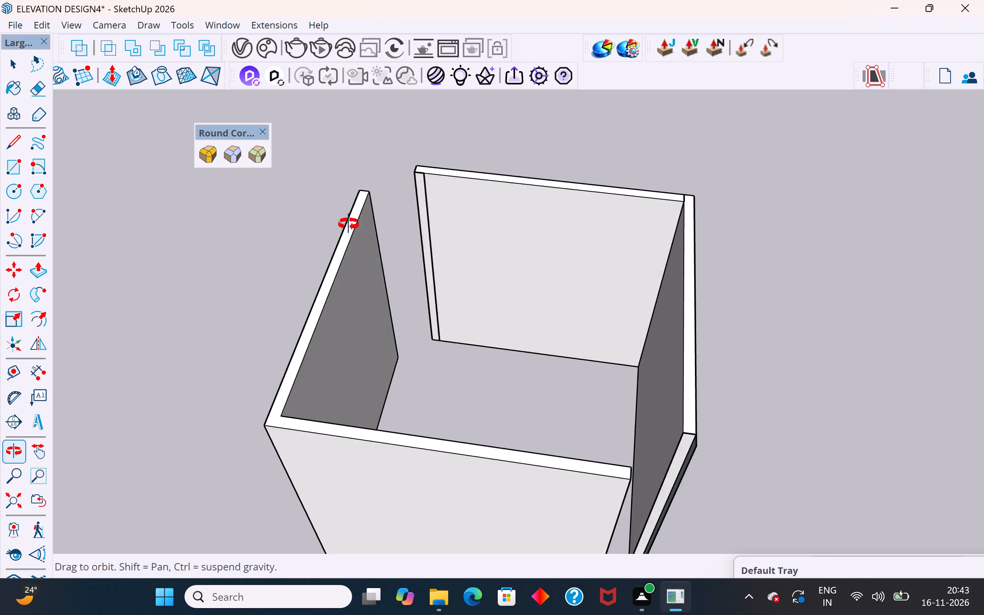
middle_click_drag(349, 224, 387, 176)
middle_click_drag(706, 365, 469, 228)
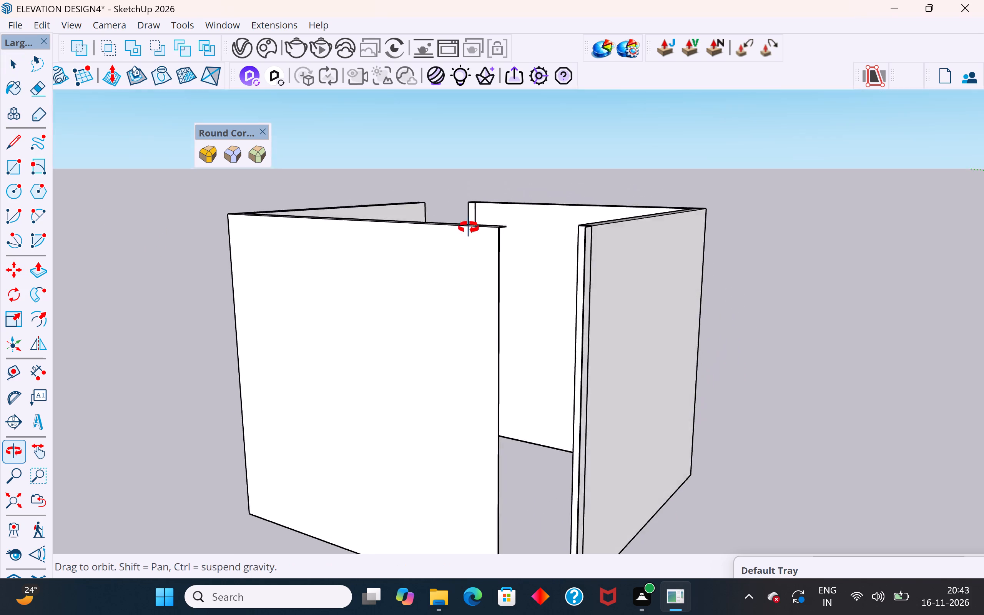
middle_click_drag(469, 228, 457, 221)
scroll(457, 221, "down", 5)
middle_click_drag(437, 365, 311, 456)
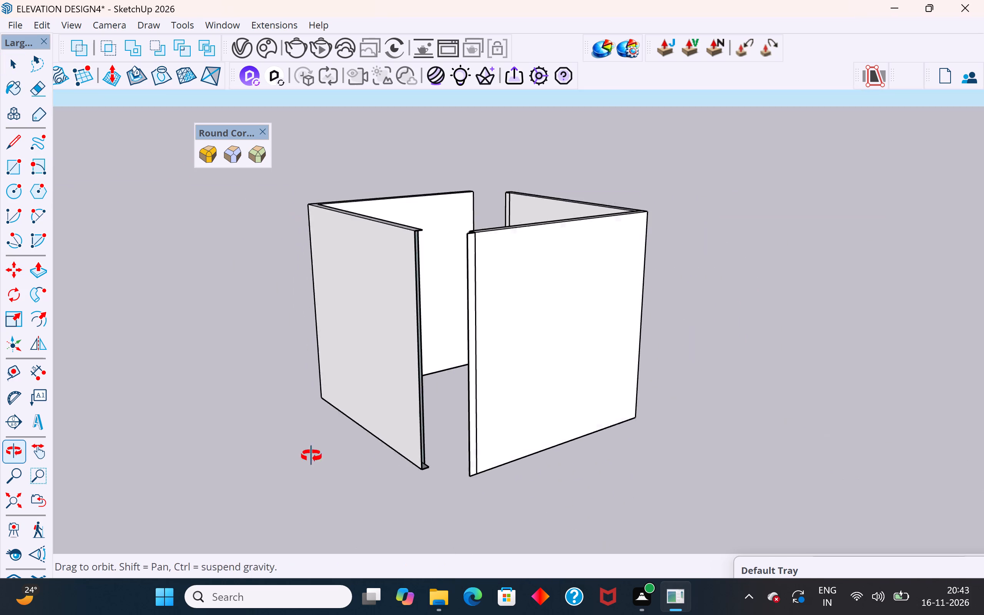
middle_click_drag(311, 456, 296, 461)
scroll(393, 380, "up", 2)
left_click(11, 167)
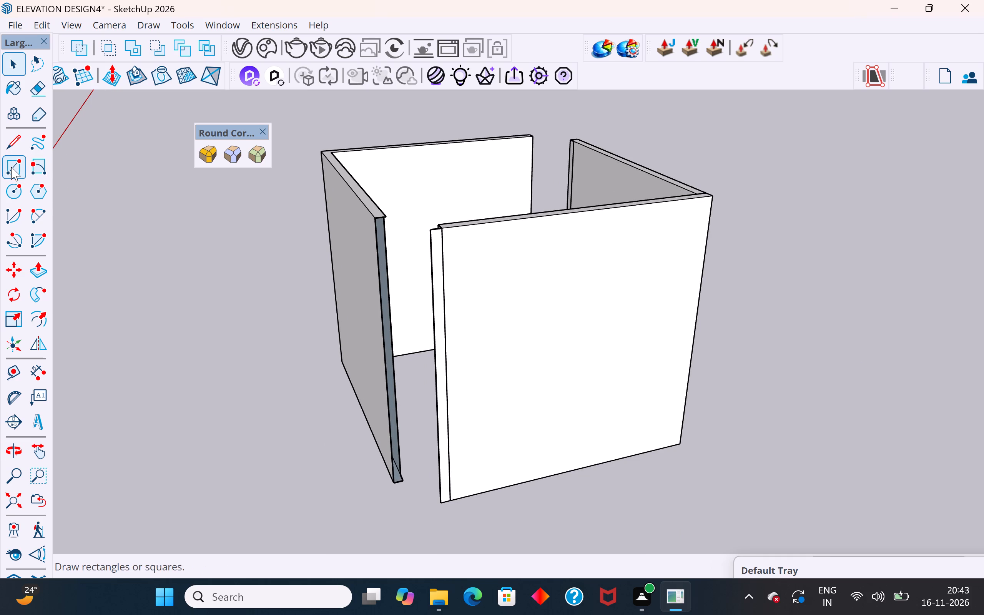
left_click(407, 482)
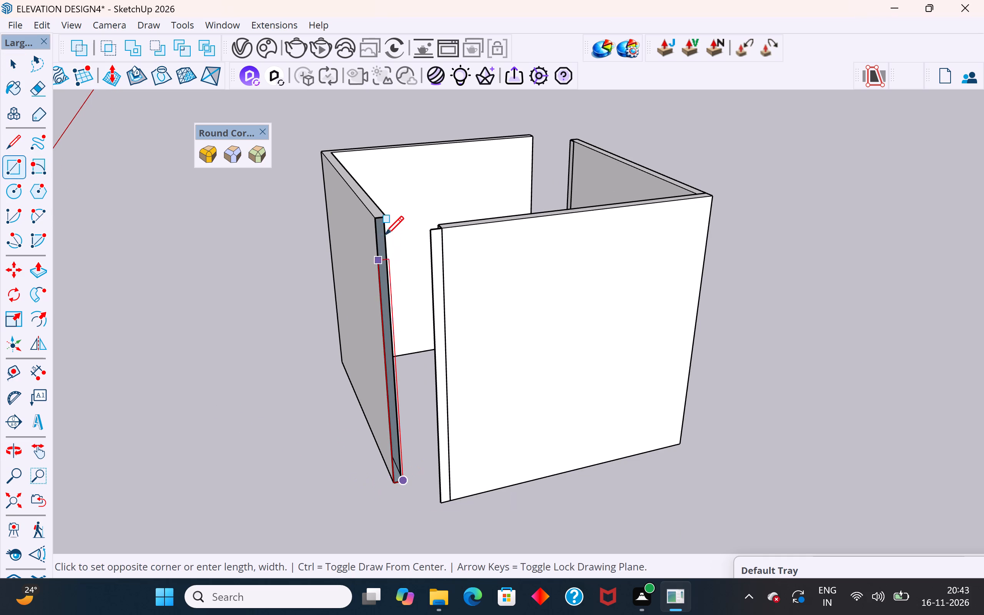
left_click(376, 218)
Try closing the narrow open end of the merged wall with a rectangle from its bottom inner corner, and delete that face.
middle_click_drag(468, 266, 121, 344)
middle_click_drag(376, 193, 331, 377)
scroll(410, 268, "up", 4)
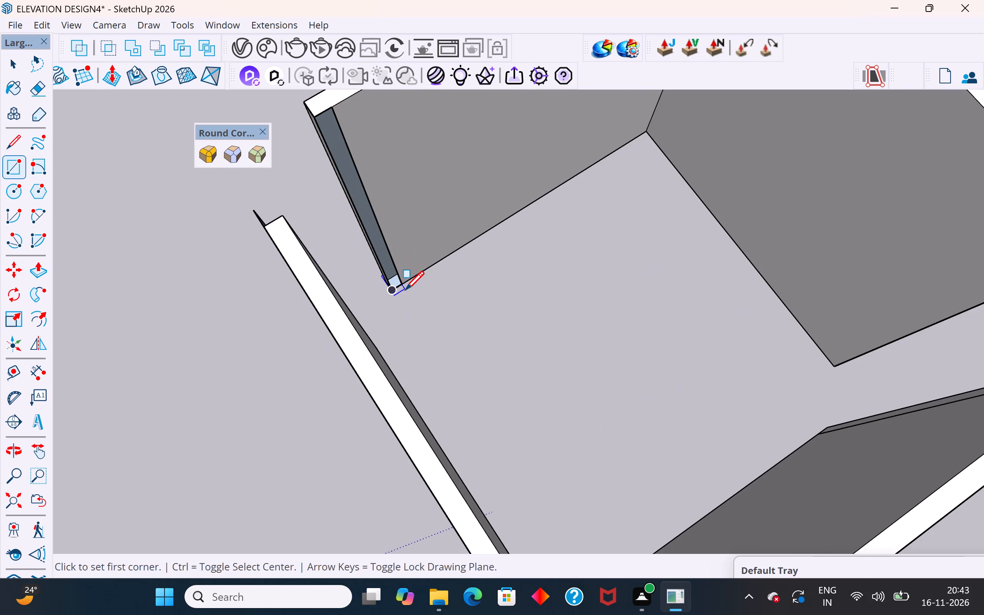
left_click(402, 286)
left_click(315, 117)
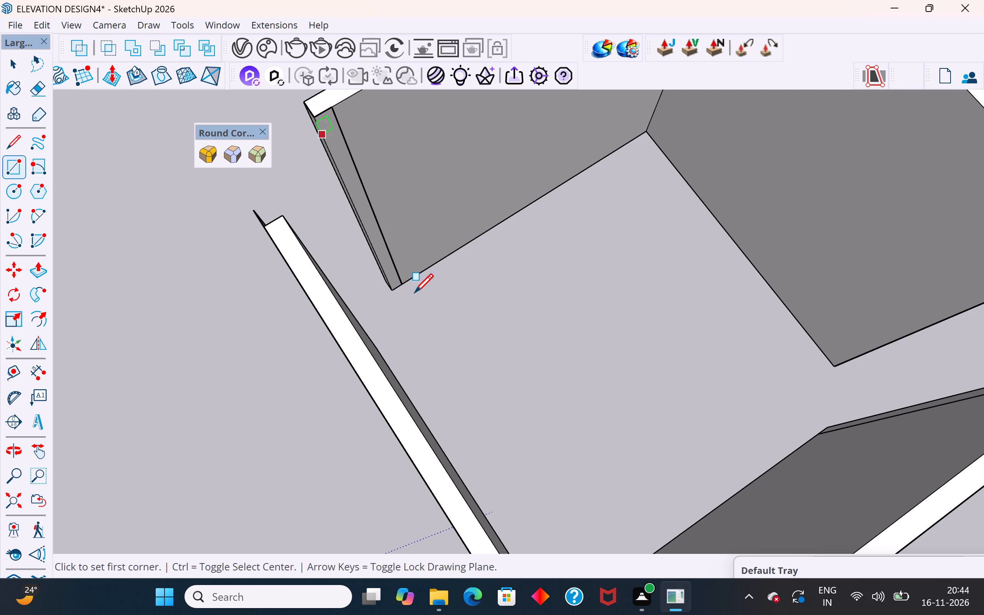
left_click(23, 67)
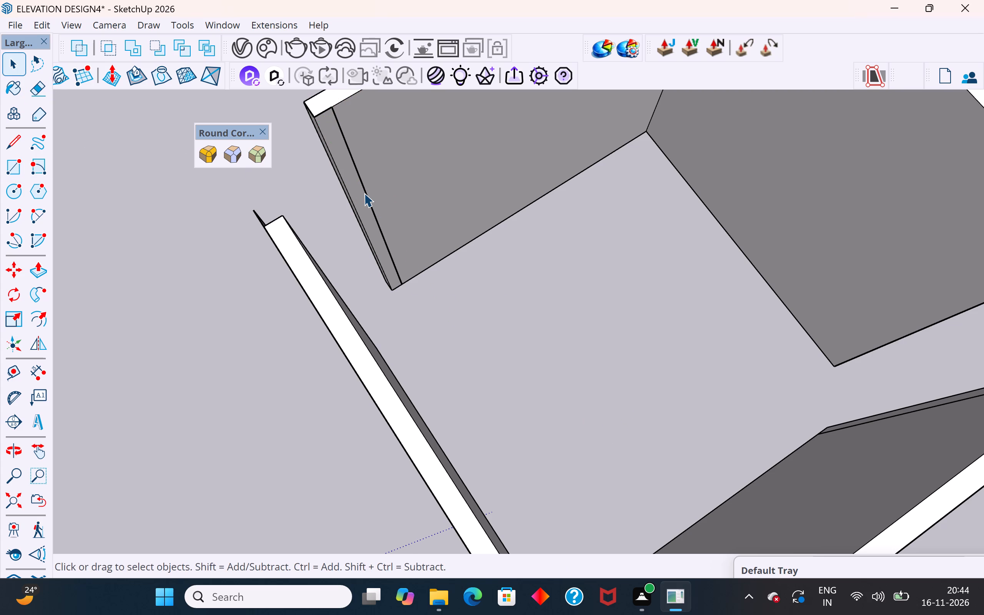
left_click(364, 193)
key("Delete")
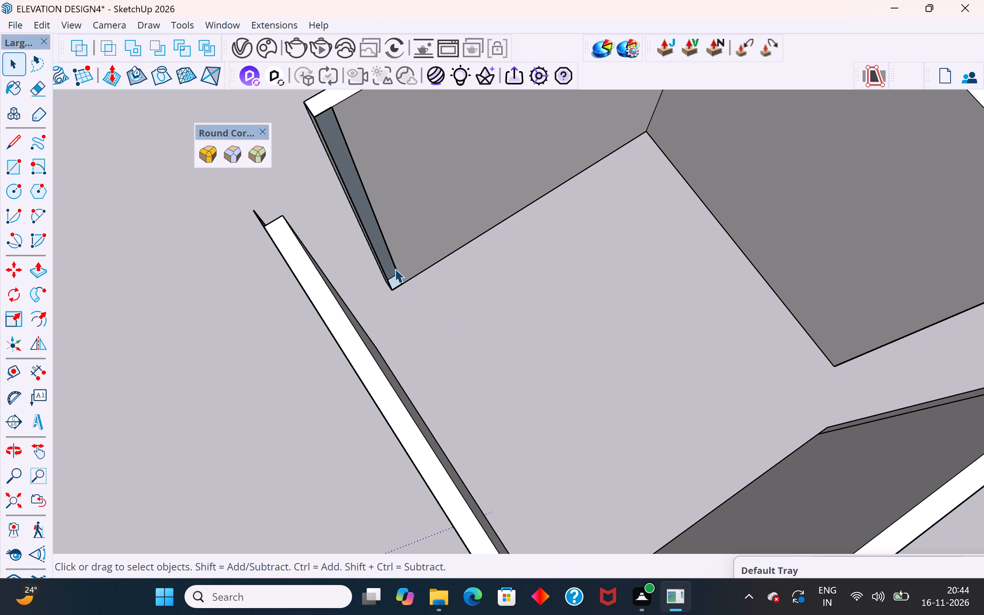
Inside the merged walls' group, delete the open-ended wall's inner face and its leftover vertical edge at the open end.
left_click(525, 183)
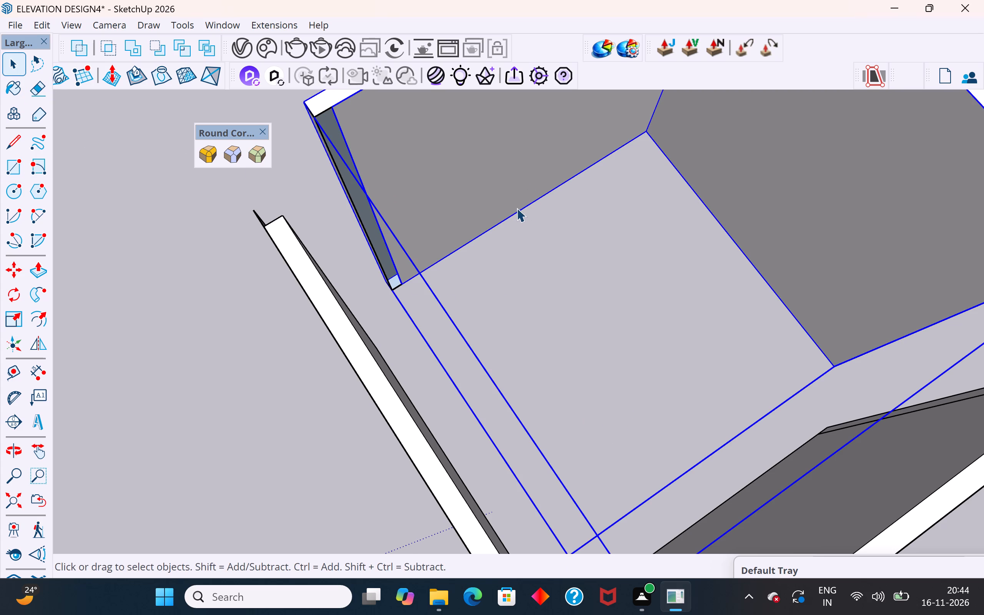
triple_click(519, 188)
left_click(513, 162)
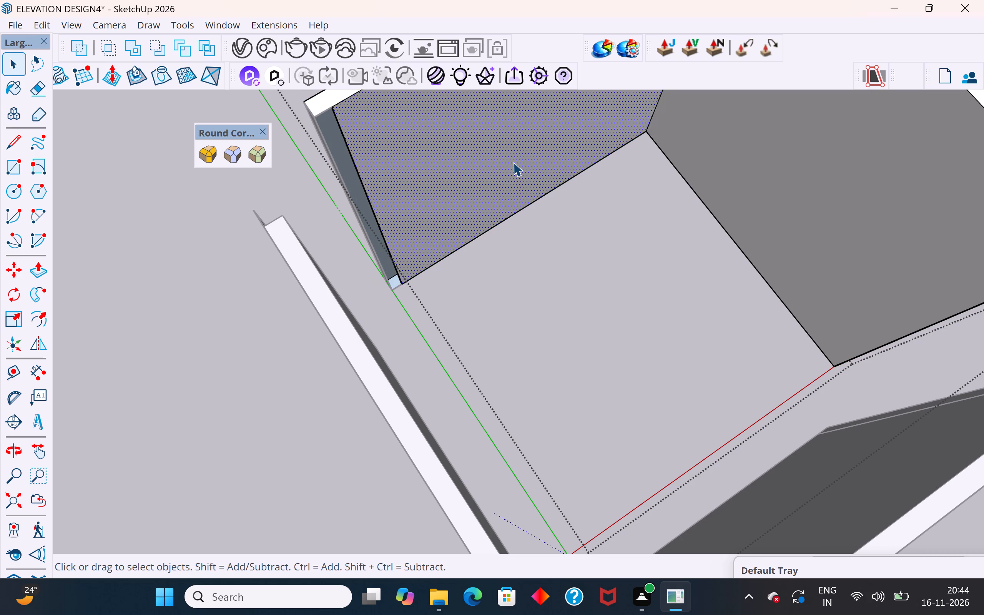
key("Delete")
scroll(518, 276, "down", 4)
scroll(420, 246, "up", 3)
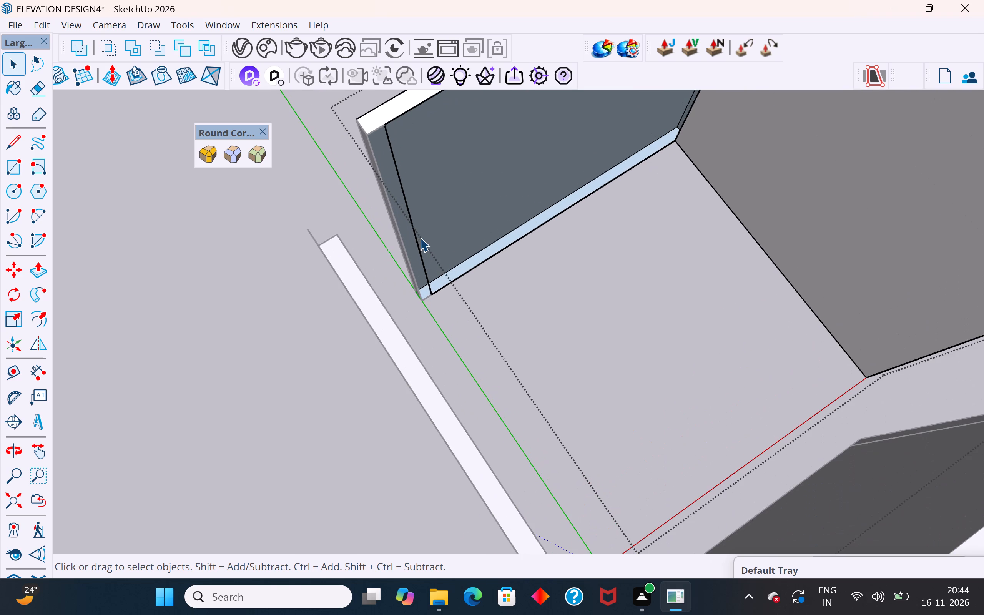
left_click(415, 229)
key("Delete")
Redraw the wall's inner face as a rectangle from the walls' bottom inner corner to the top of the open end.
scroll(485, 353, "down", 5)
scroll(613, 307, "down", 5)
middle_click_drag(686, 120, 704, 45)
scroll(669, 149, "up", 3)
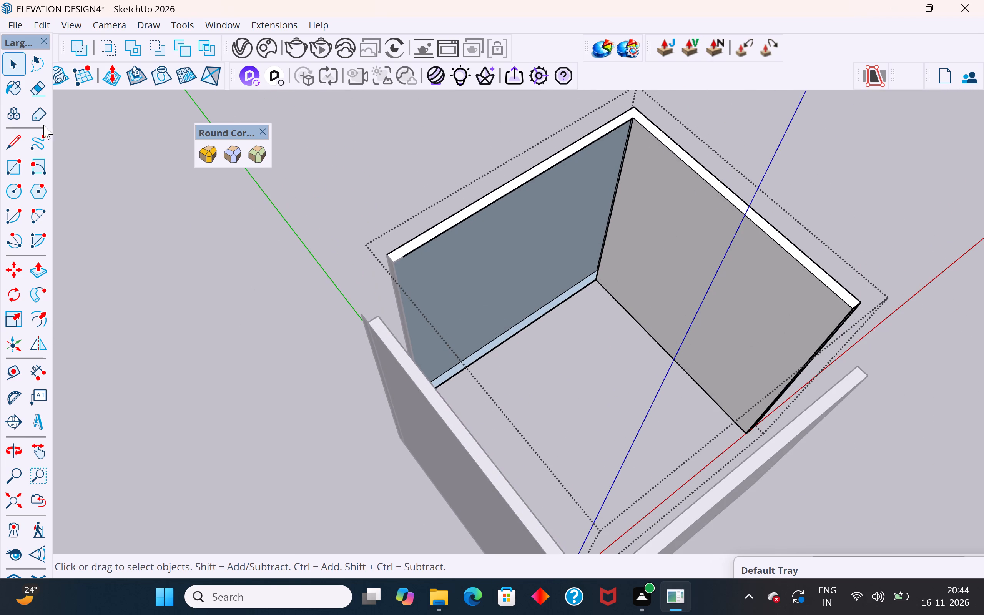
left_click(20, 169)
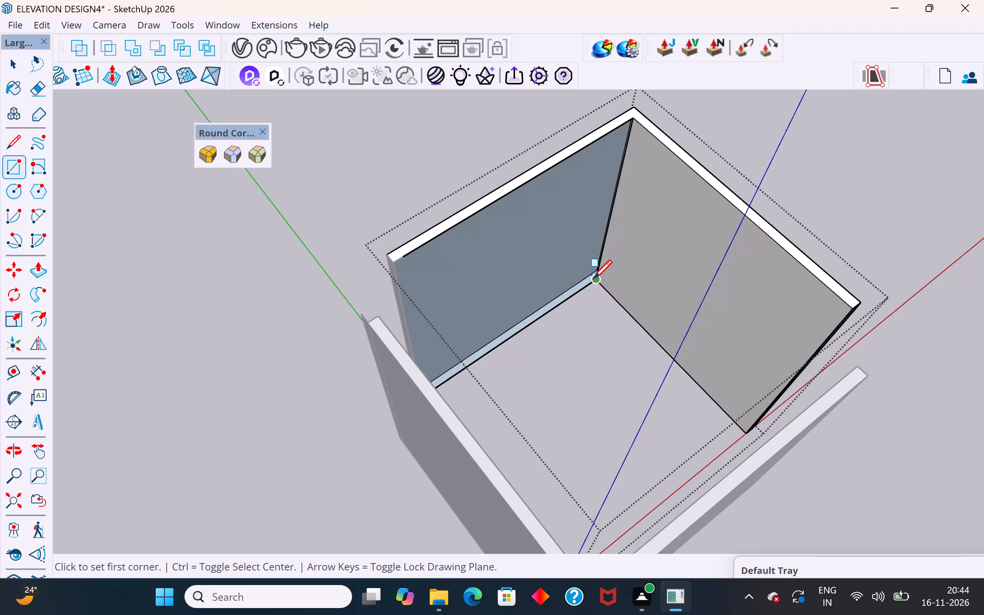
left_click(593, 281)
left_click(392, 265)
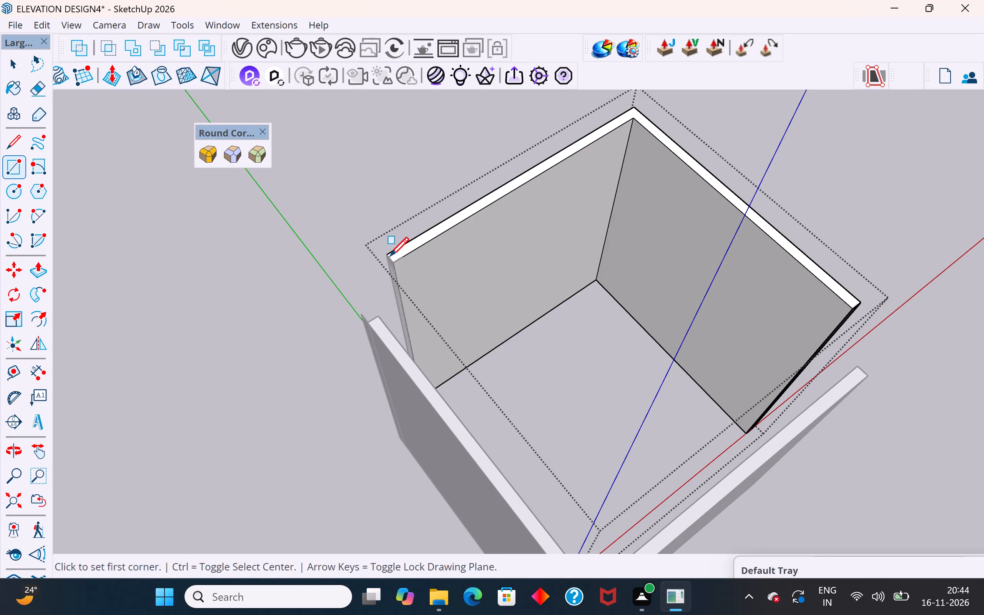
left_click(7, 65)
left_click(203, 364)
Delete the stray full-height strip and its loose edges beside the end of the other two walls.
middle_click_drag(330, 354, 442, 211)
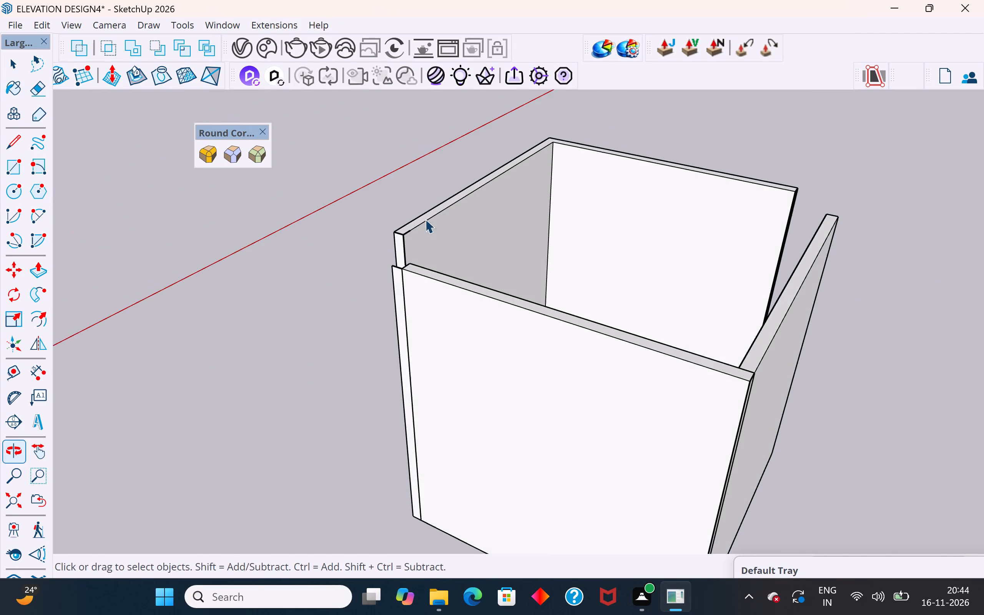
scroll(388, 284, "up", 3)
left_click(404, 273)
left_click(396, 280)
key("Delete")
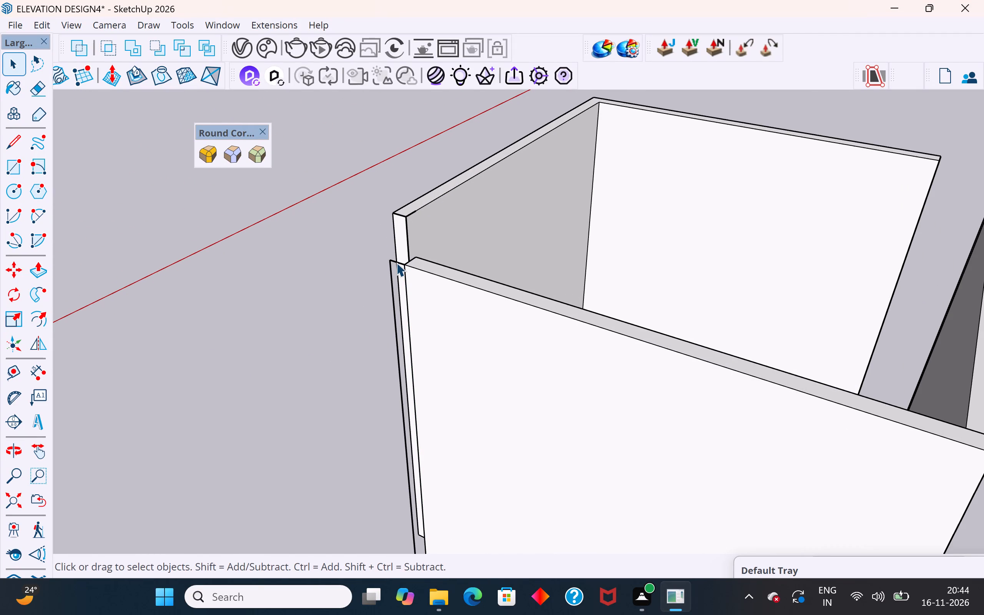
left_click(396, 263)
key("Delete")
left_click(394, 280)
key("Delete")
scroll(365, 288, "down", 5)
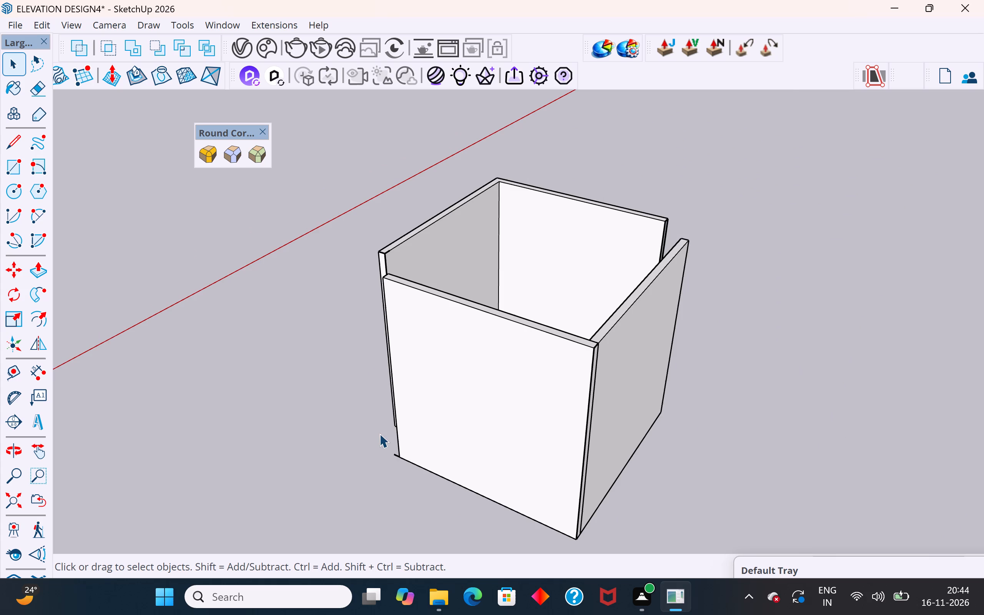
scroll(379, 434, "up", 4)
left_click(402, 467)
left_click(402, 462)
scroll(403, 467, "up", 2)
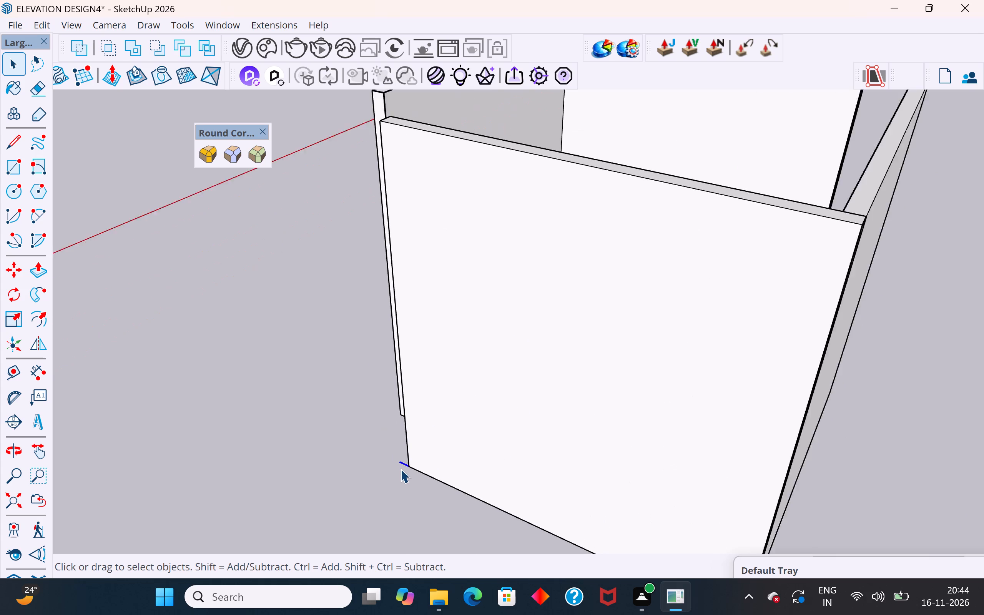
scroll(401, 469, "up", 2)
key("Delete")
Select all of the merged walls, including their end caps, and make them one group.
scroll(401, 469, "up", 1)
scroll(455, 452, "down", 12)
middle_click_drag(444, 421, 665, 465)
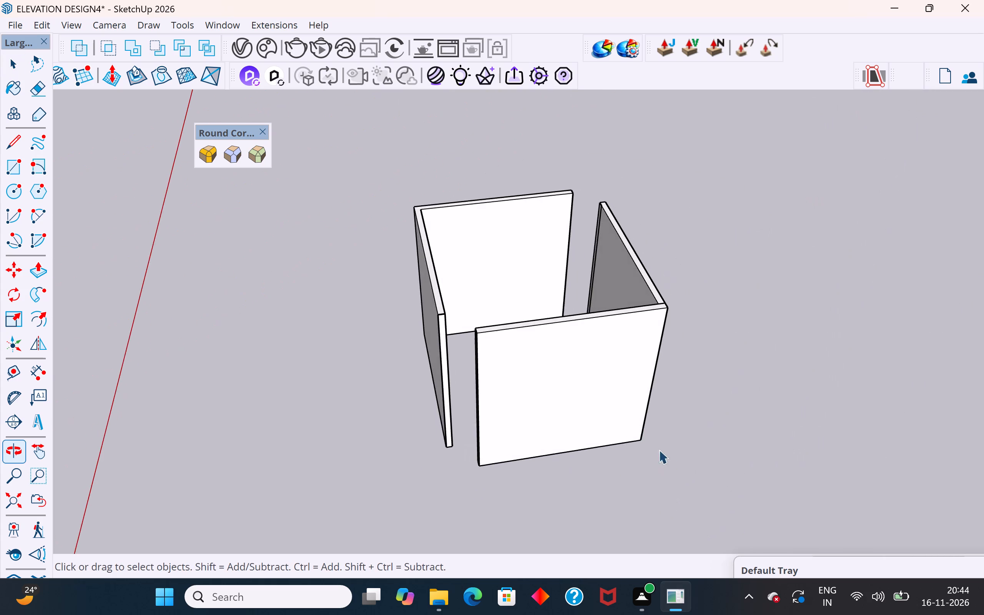
scroll(485, 332, "up", 20)
scroll(431, 417, "down", 19)
scroll(562, 251, "down", 5)
middle_click_drag(547, 319, 654, 467)
scroll(568, 245, "down", 2)
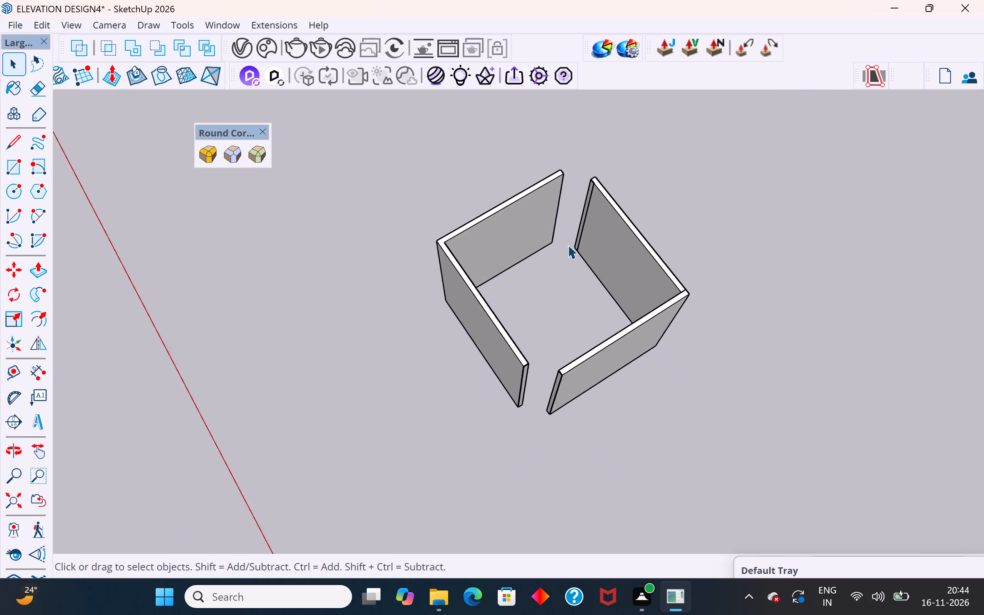
scroll(568, 245, "down", 2)
middle_click_drag(569, 279, 785, 169)
middle_click_drag(402, 344, 310, 411)
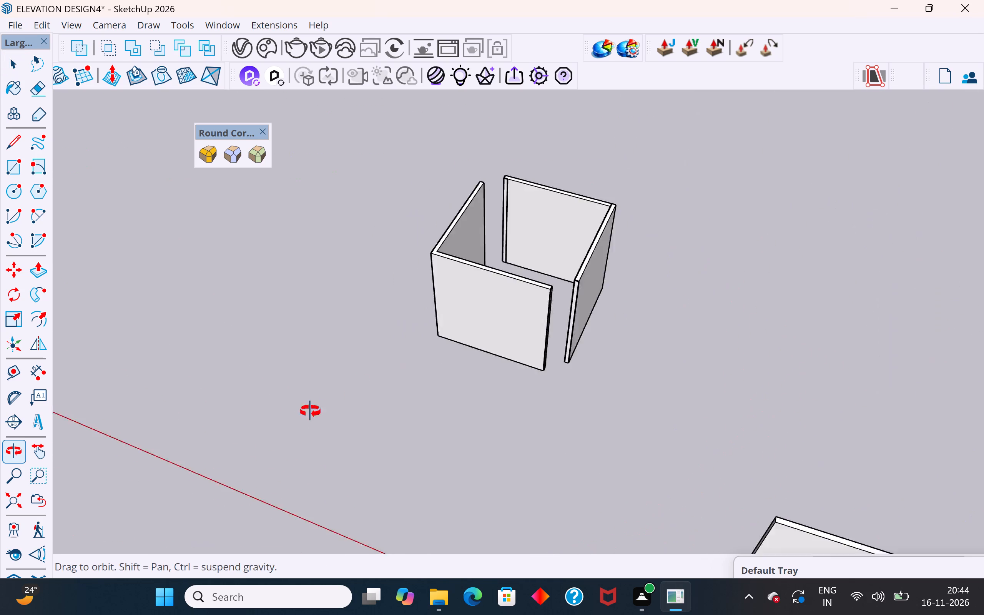
middle_click_drag(310, 411, 286, 474)
left_click_drag(541, 160, 487, 353)
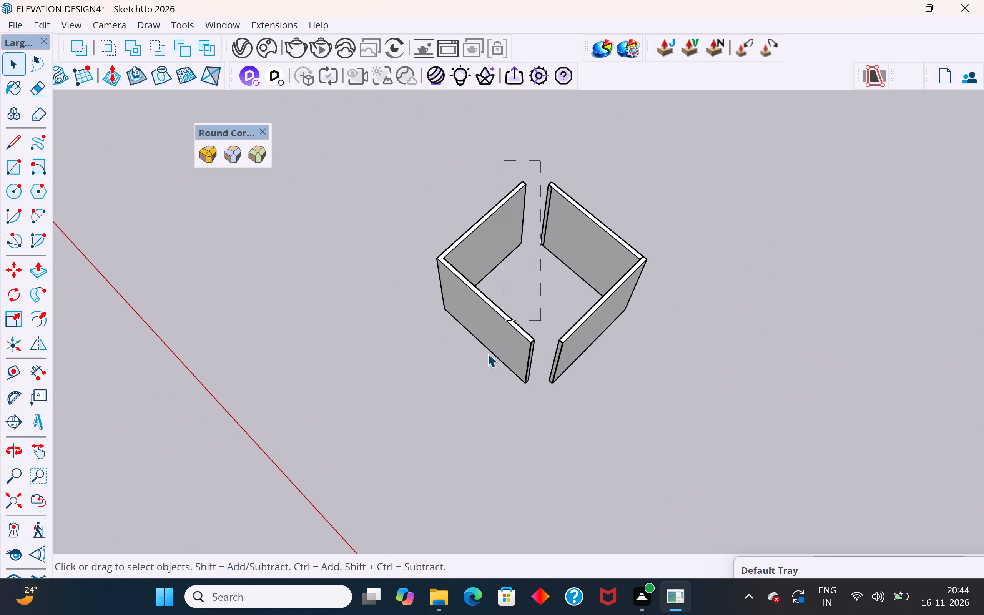
left_click_drag(487, 353, 389, 427)
right_click(493, 352)
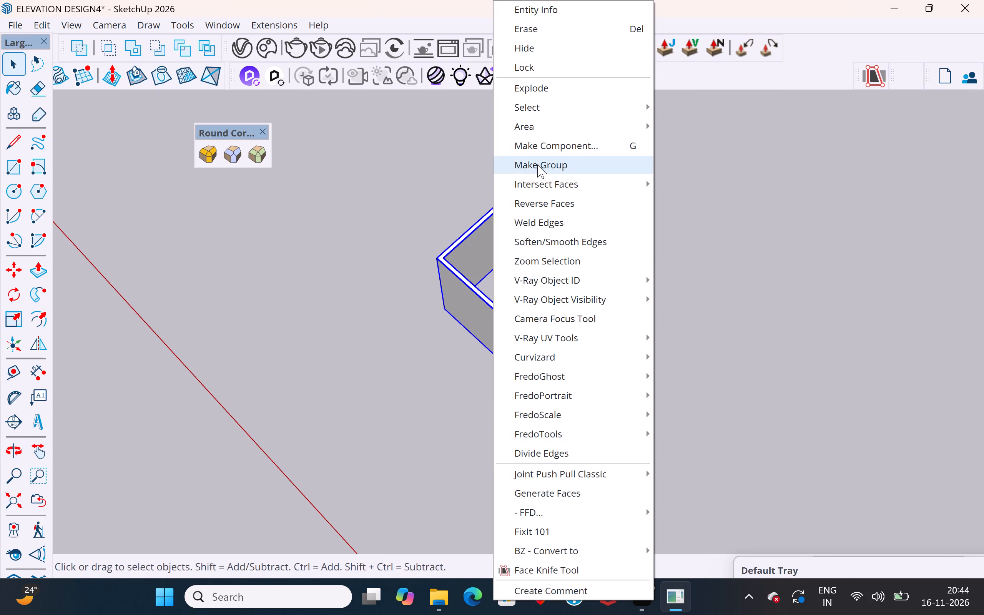
left_click(538, 161)
left_click(640, 360)
Move the merged walls' group by its top end corner back against the other two walls to enclose the room.
scroll(491, 360, "up", 4)
left_click(540, 361)
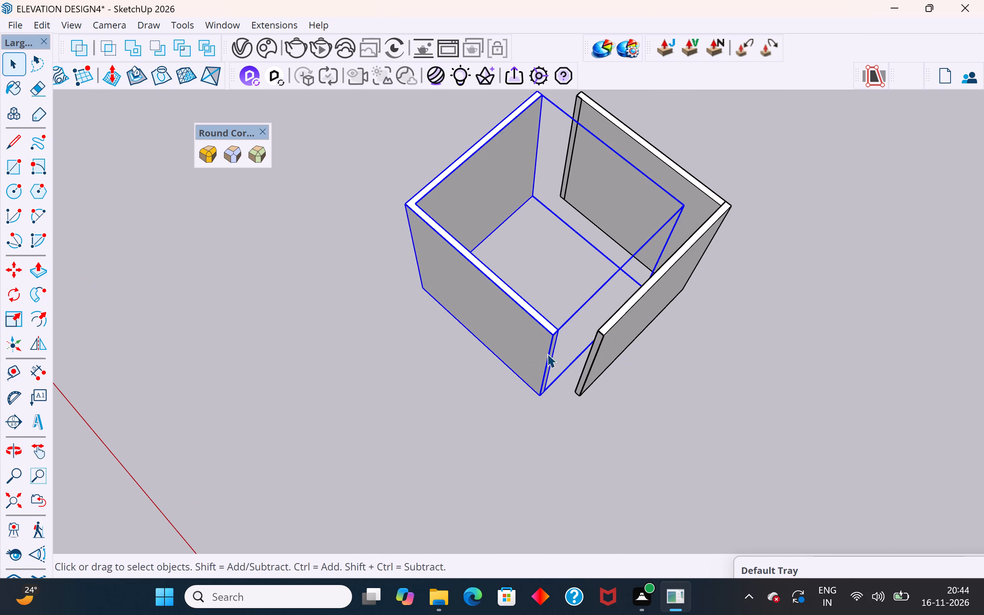
scroll(564, 318, "up", 4)
key("m")
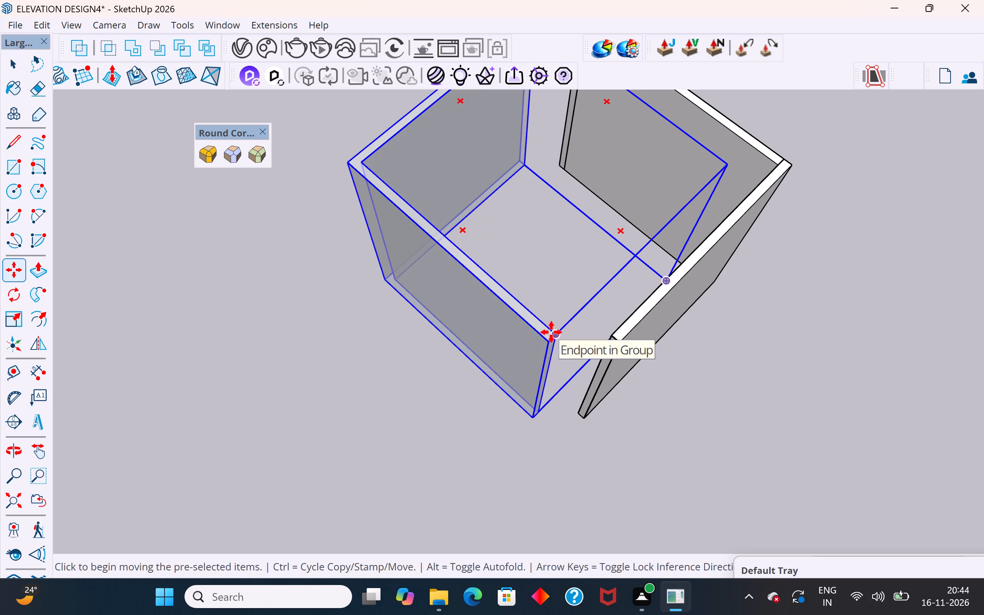
left_click(551, 332)
left_click(615, 346)
middle_click_drag(668, 377, 624, 323)
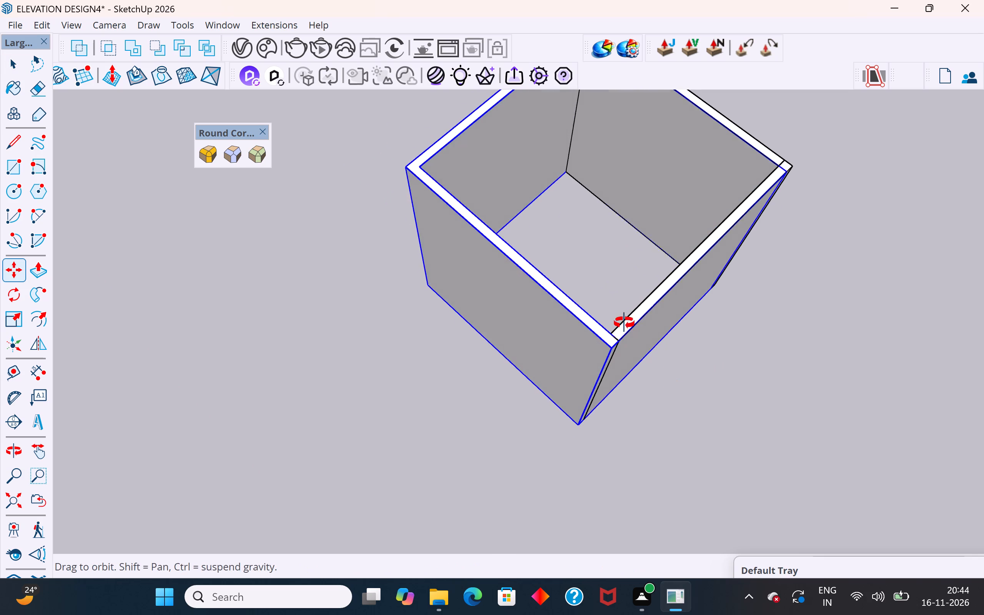
middle_click_drag(624, 323, 530, 257)
scroll(530, 257, "up", 1)
scroll(512, 347, "down", 5)
middle_click_drag(606, 276, 626, 206)
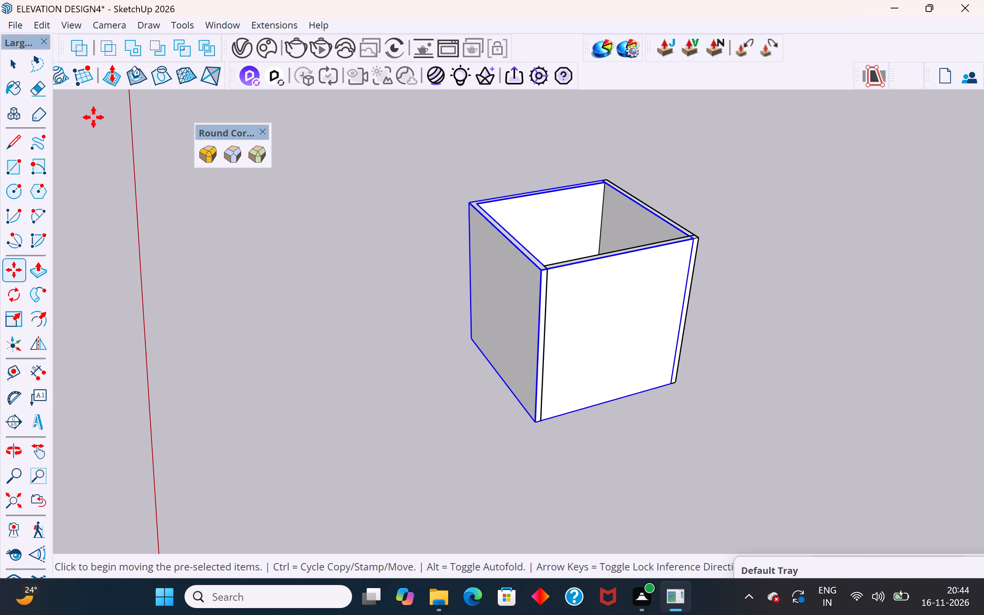
left_click(13, 64)
left_click(348, 412)
Round the merged walls' outer vertical corner edge with Round Corner, using a 1' 8" offset and 24 segments.
middle_click_drag(507, 397, 641, 400)
scroll(439, 231, "up", 2)
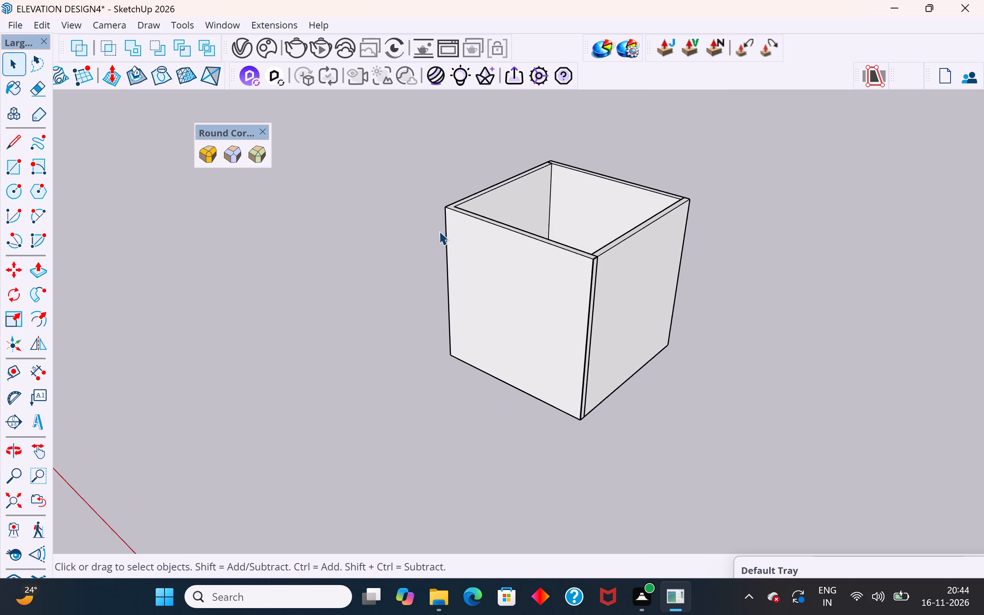
scroll(439, 231, "up", 2)
triple_click(447, 230)
left_click(447, 230)
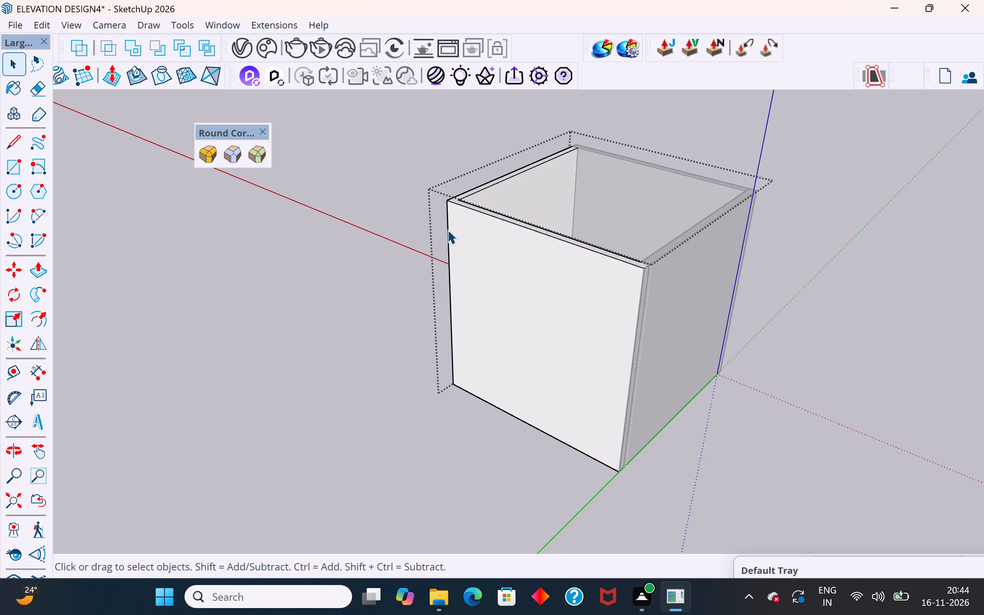
left_click(447, 230)
left_click(207, 148)
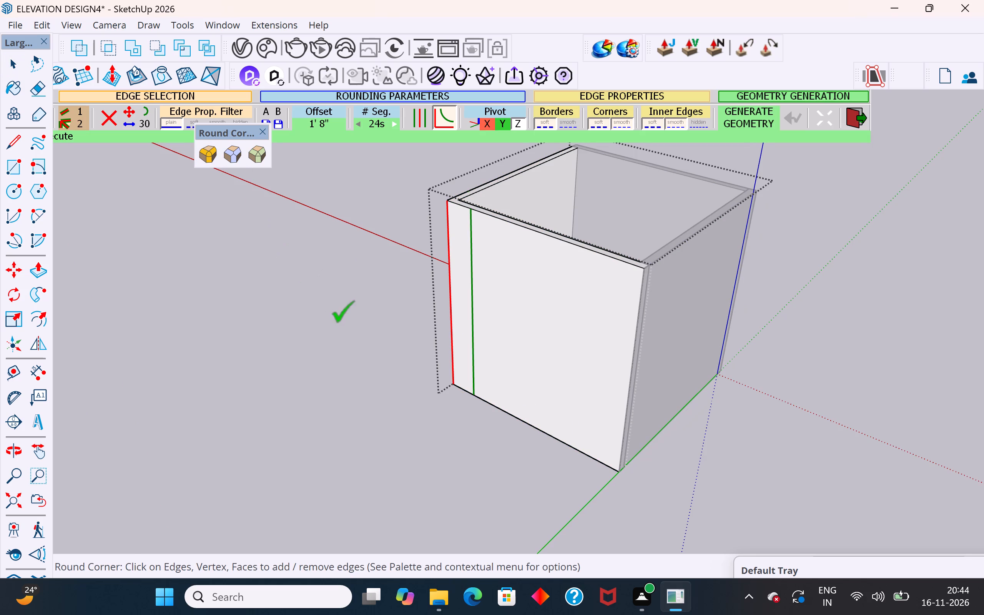
left_click(331, 299)
left_click(331, 299)
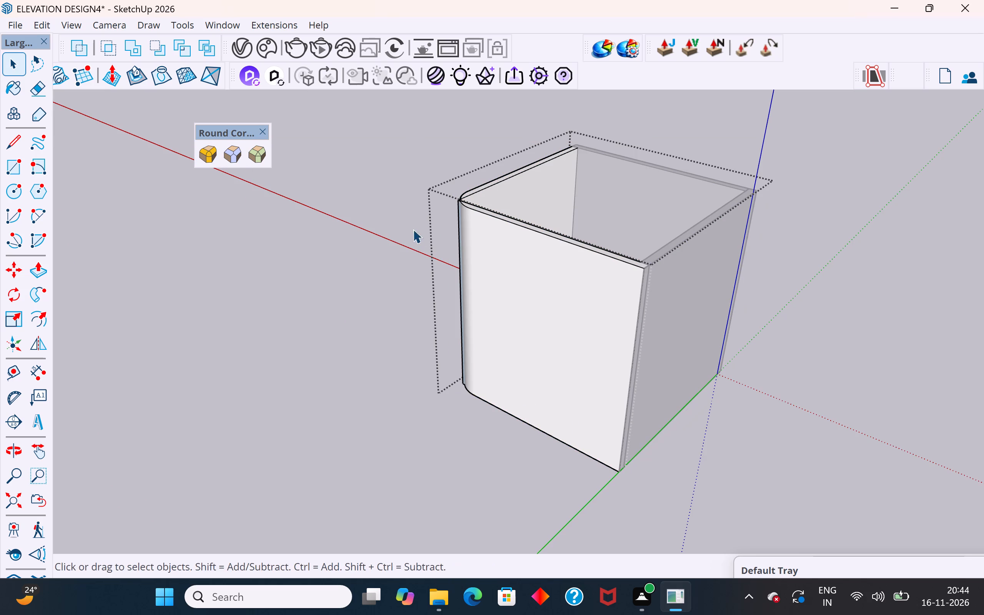
Round the merged walls' inner vertical corner edge with Round Corner, using a 1' 8" offset and 24 segments.
left_click(280, 308)
scroll(460, 211, "up", 5)
middle_click_drag(421, 268, 620, 393)
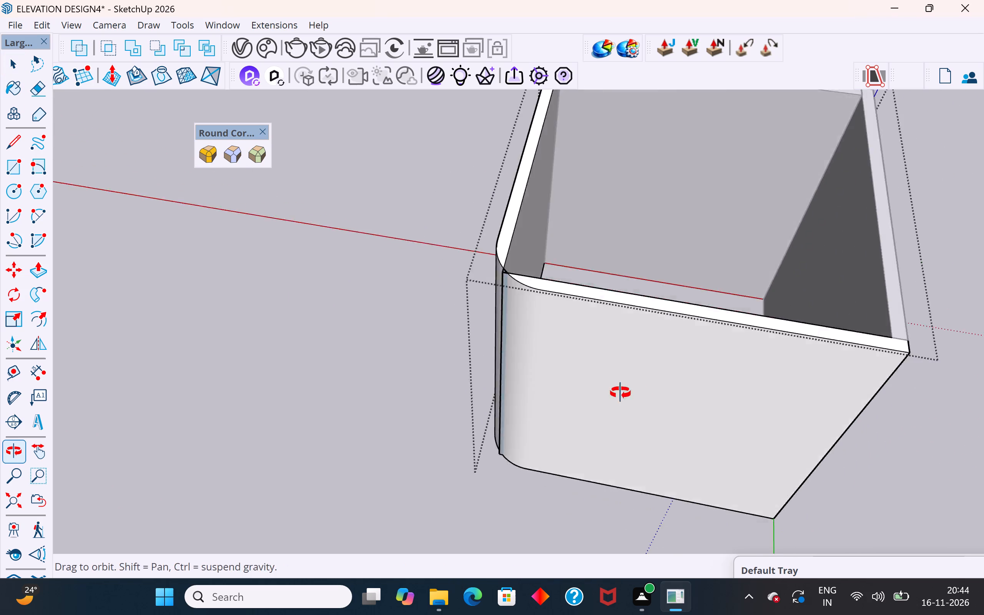
middle_click_drag(620, 393, 647, 392)
scroll(515, 289, "up", 7)
middle_click_drag(530, 307, 190, 410)
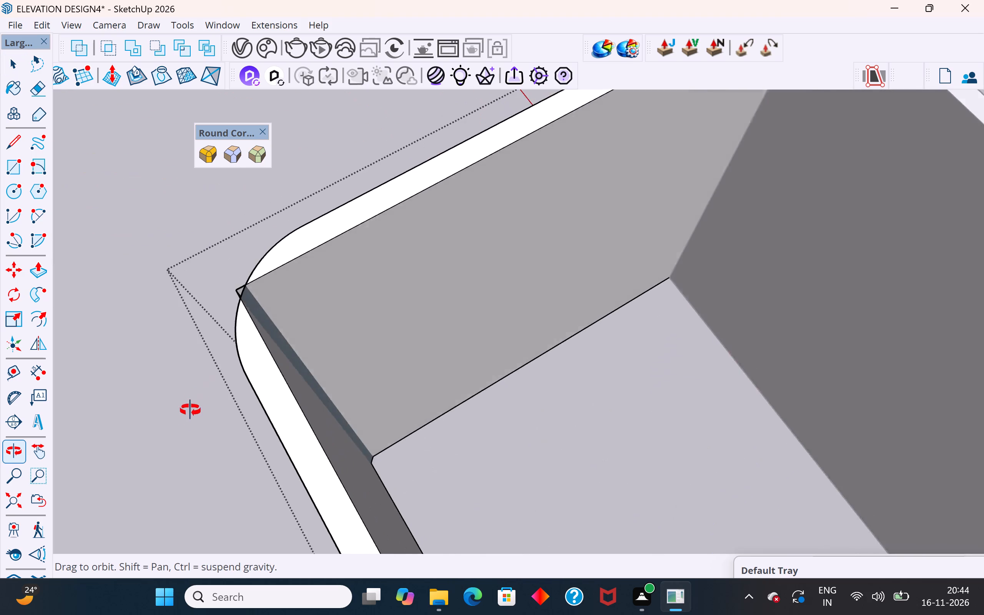
middle_click_drag(190, 410, 188, 421)
scroll(221, 355, "up", 3)
scroll(242, 383, "up", 2)
left_click(247, 383)
middle_click_drag(237, 373, 603, 197)
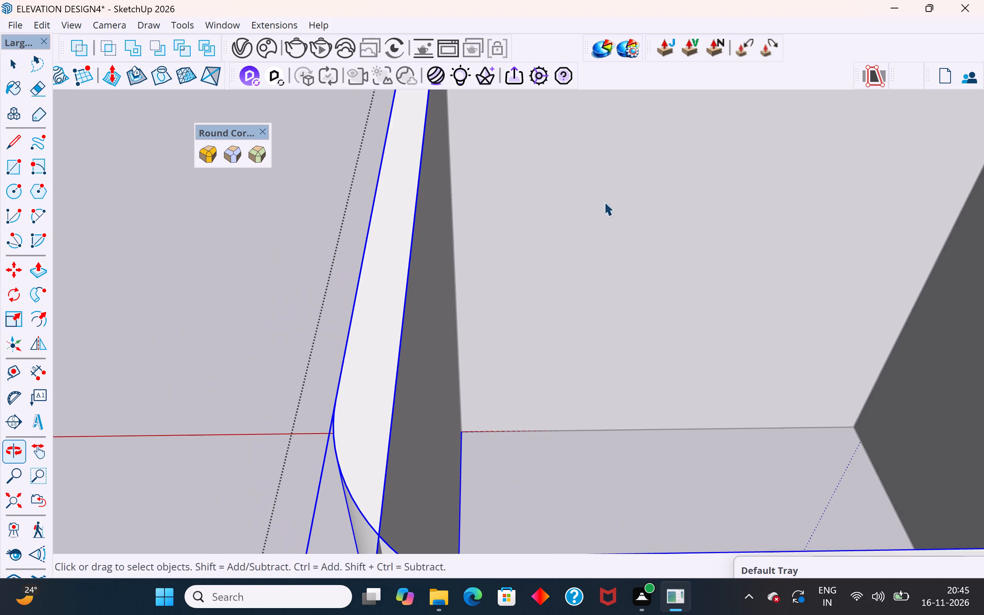
scroll(370, 355, "down", 9)
middle_click_drag(365, 439, 309, 220)
left_click(312, 274)
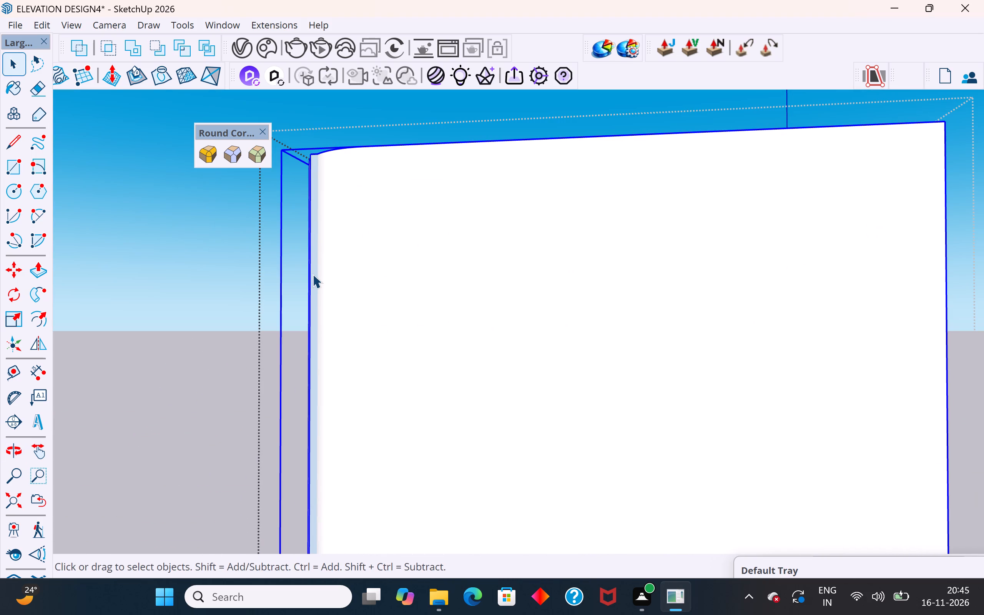
triple_click(311, 272)
left_click(308, 243)
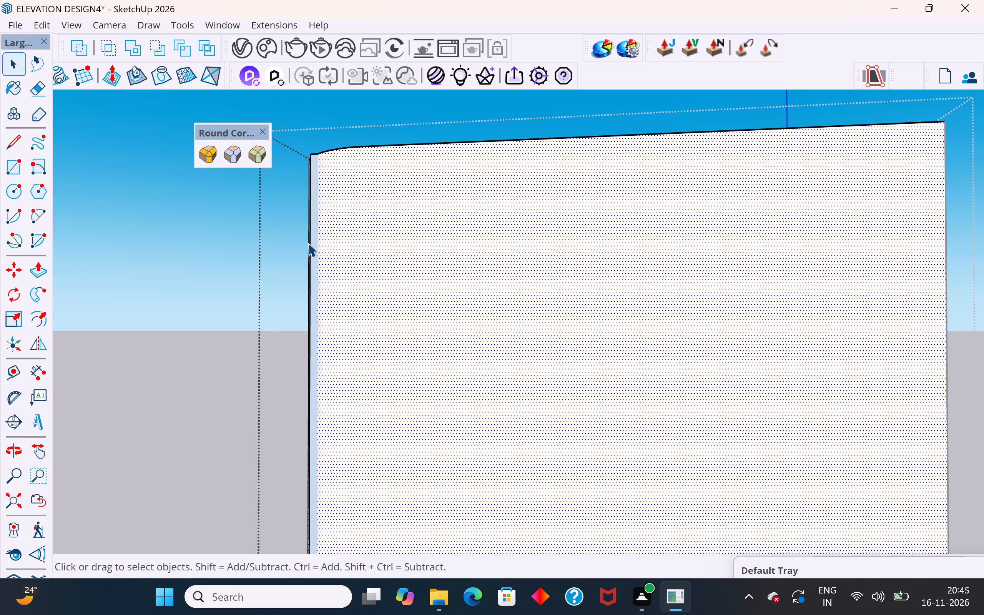
middle_click_drag(341, 226, 410, 411)
scroll(389, 454, "up", 2)
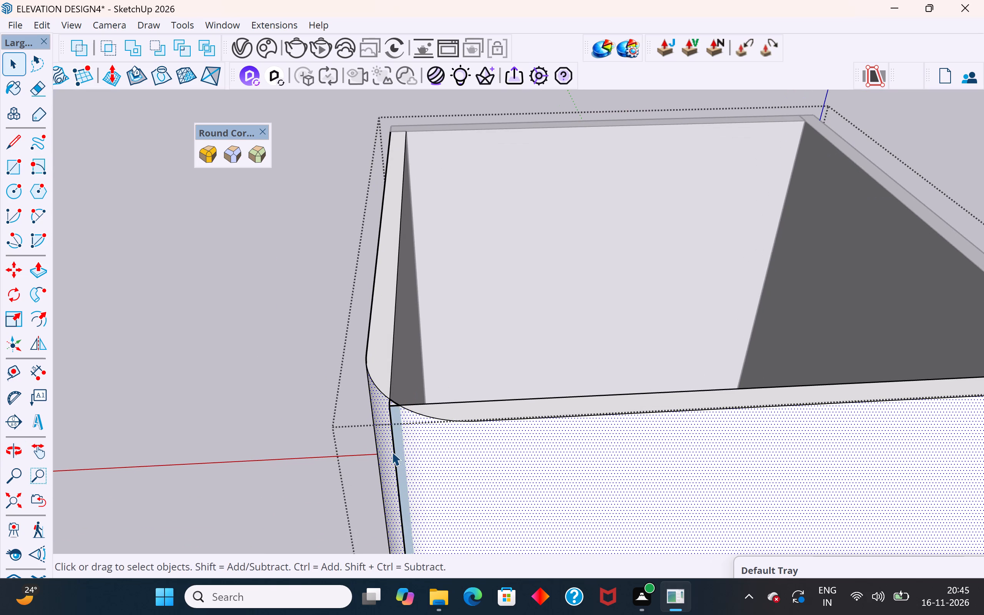
left_click(390, 425)
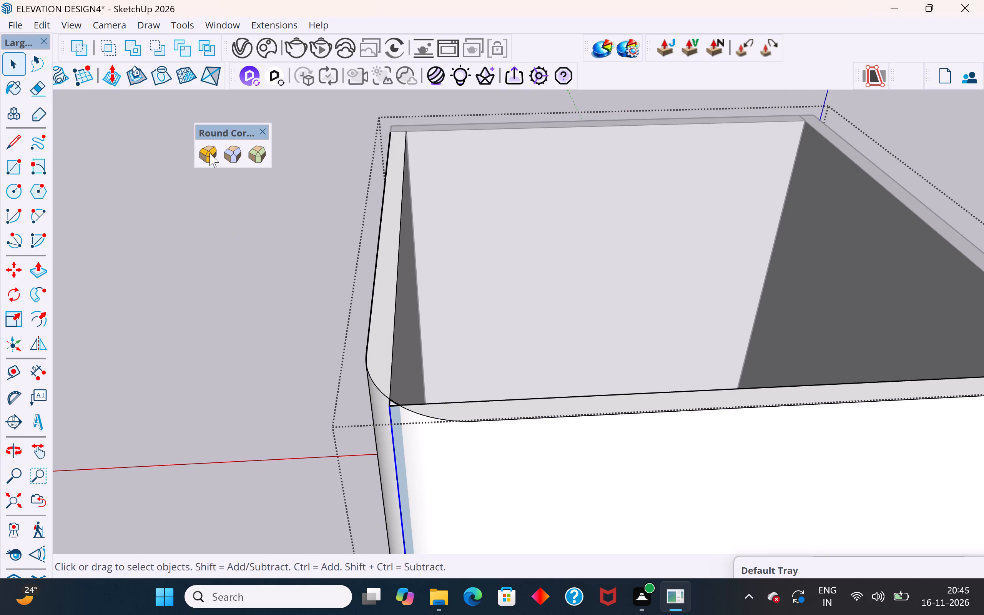
left_click(209, 153)
left_click(272, 430)
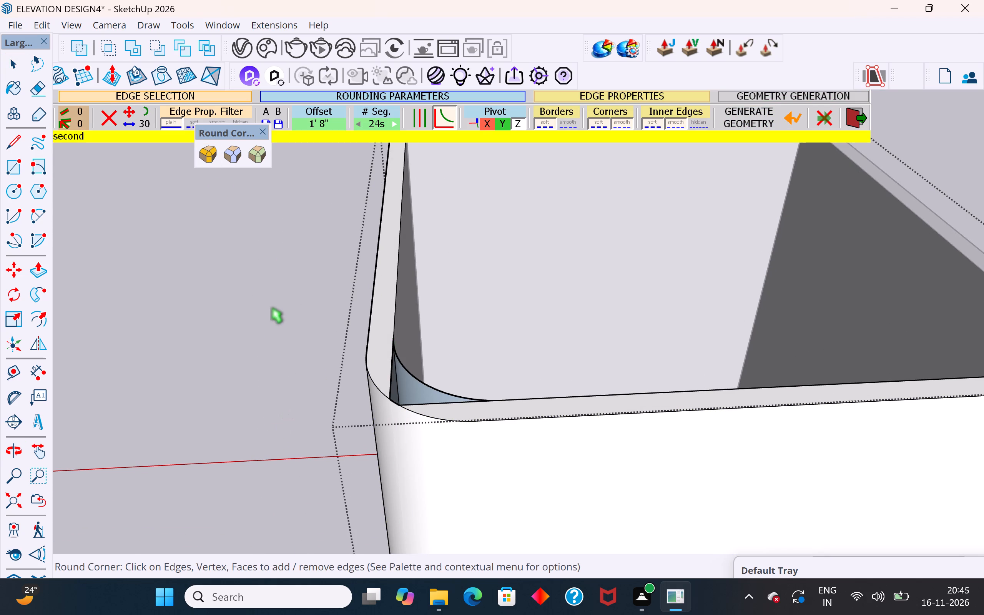
Leave Round Corner and the merged walls' group, and examine the top of the rounded corner.
double_click(221, 284)
scroll(269, 320, "down", 8)
middle_click_drag(691, 362, 669, 391)
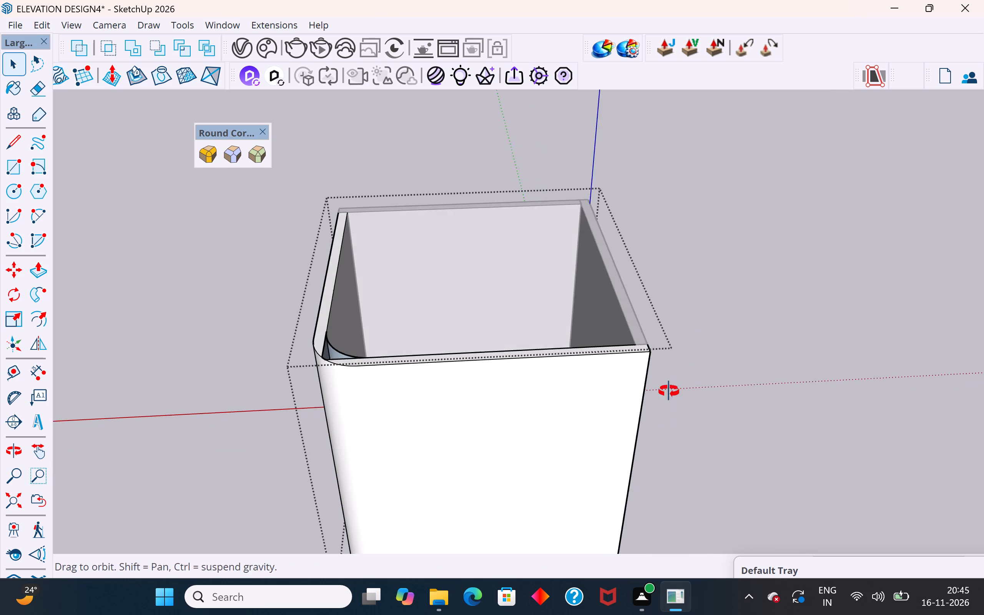
middle_click_drag(669, 391, 587, 458)
left_click(689, 424)
left_click(23, 60)
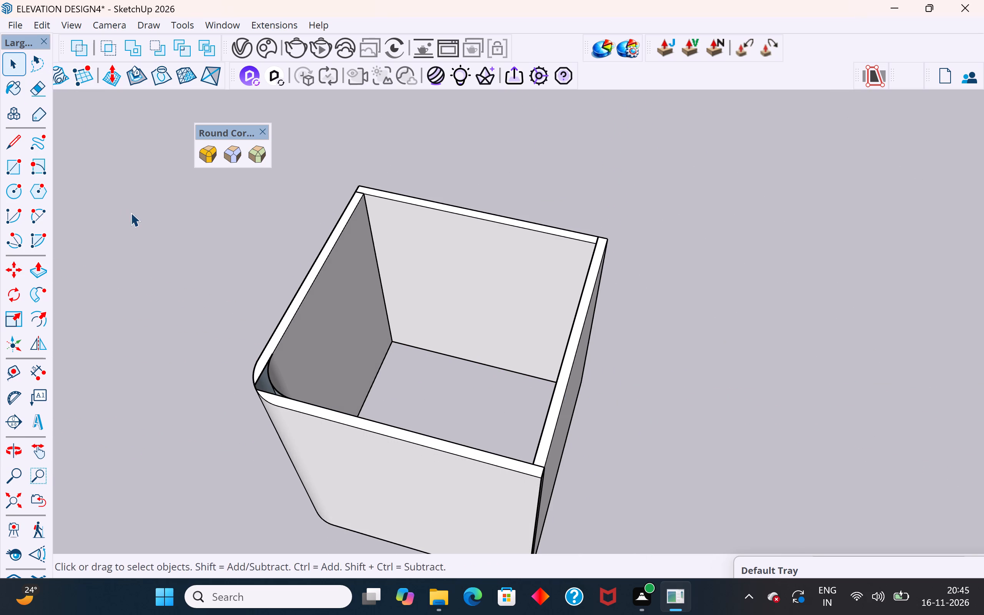
left_click(131, 213)
scroll(261, 363, "up", 8)
left_click(272, 429)
scroll(272, 429, "up", 3)
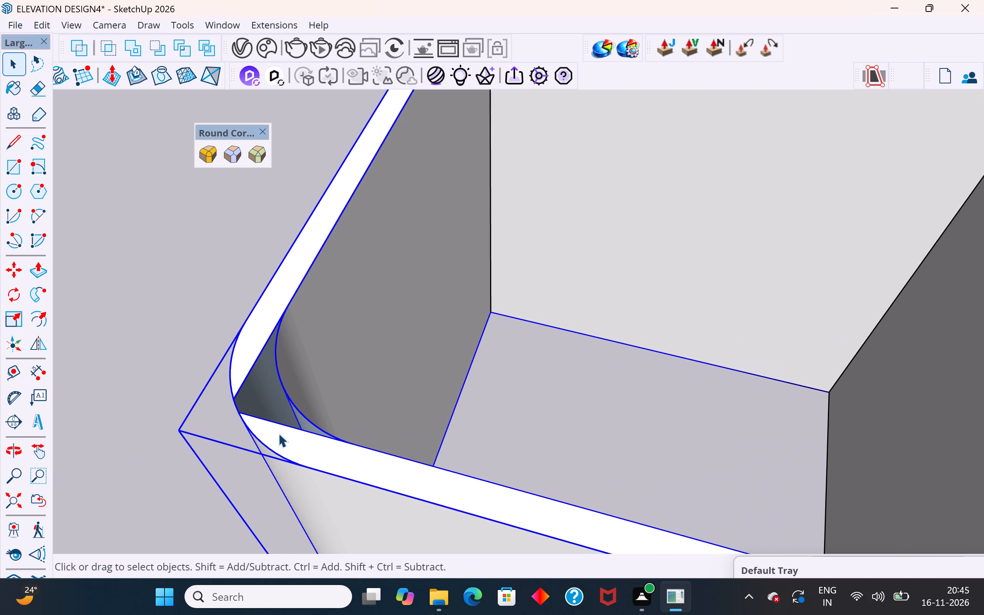
double_click(278, 433)
left_click(279, 428)
left_click(201, 269)
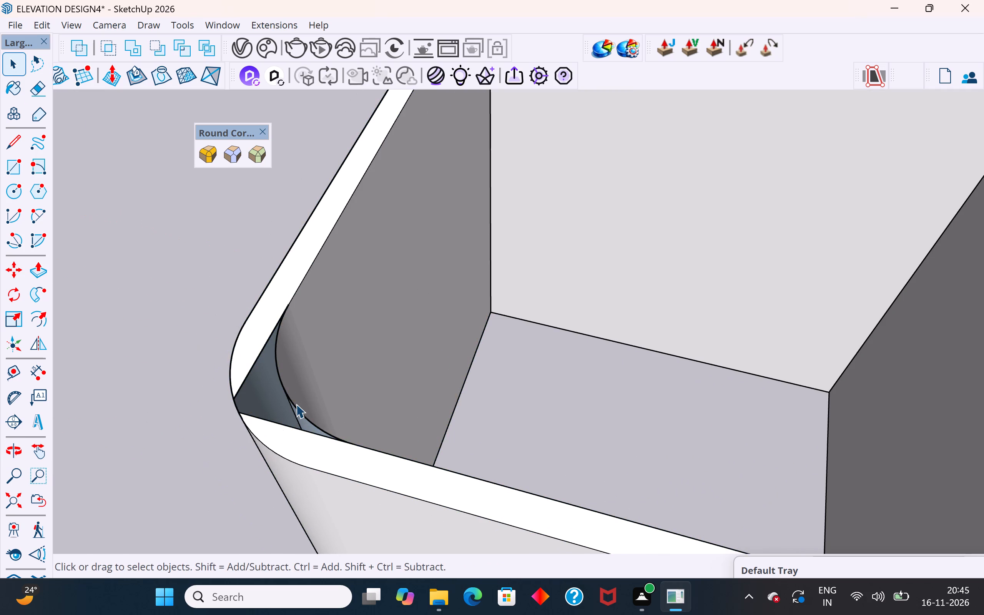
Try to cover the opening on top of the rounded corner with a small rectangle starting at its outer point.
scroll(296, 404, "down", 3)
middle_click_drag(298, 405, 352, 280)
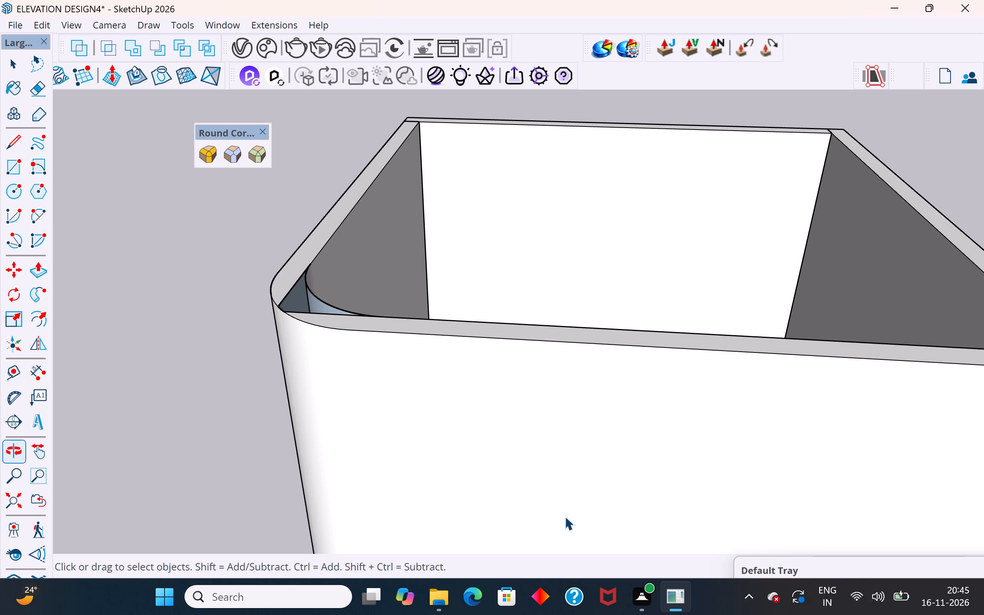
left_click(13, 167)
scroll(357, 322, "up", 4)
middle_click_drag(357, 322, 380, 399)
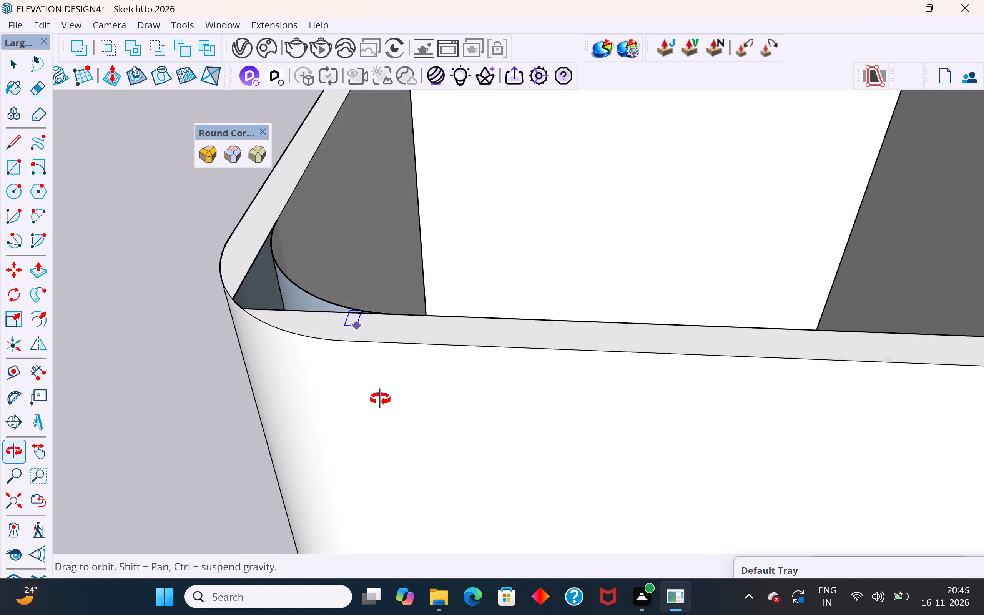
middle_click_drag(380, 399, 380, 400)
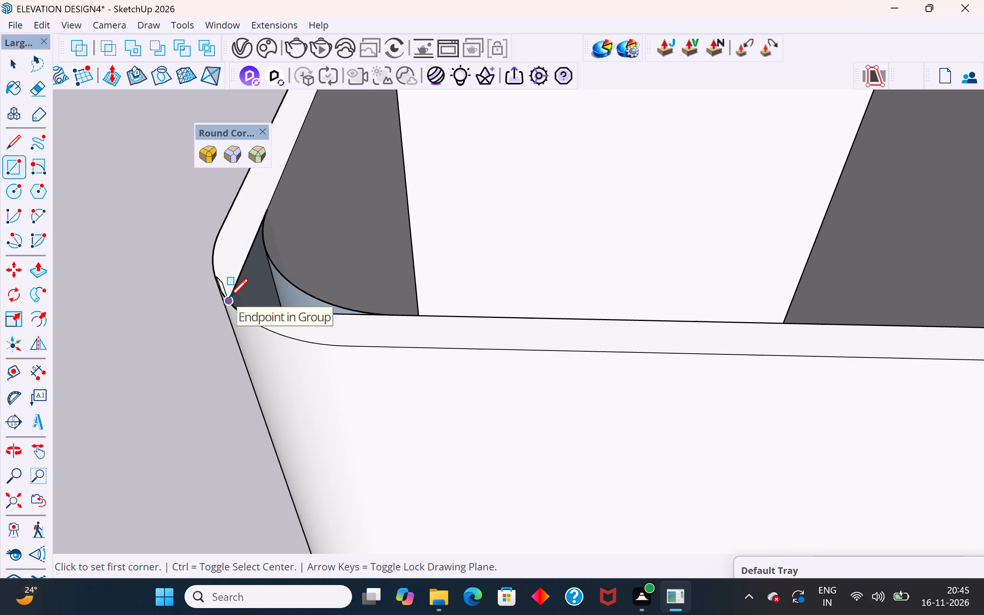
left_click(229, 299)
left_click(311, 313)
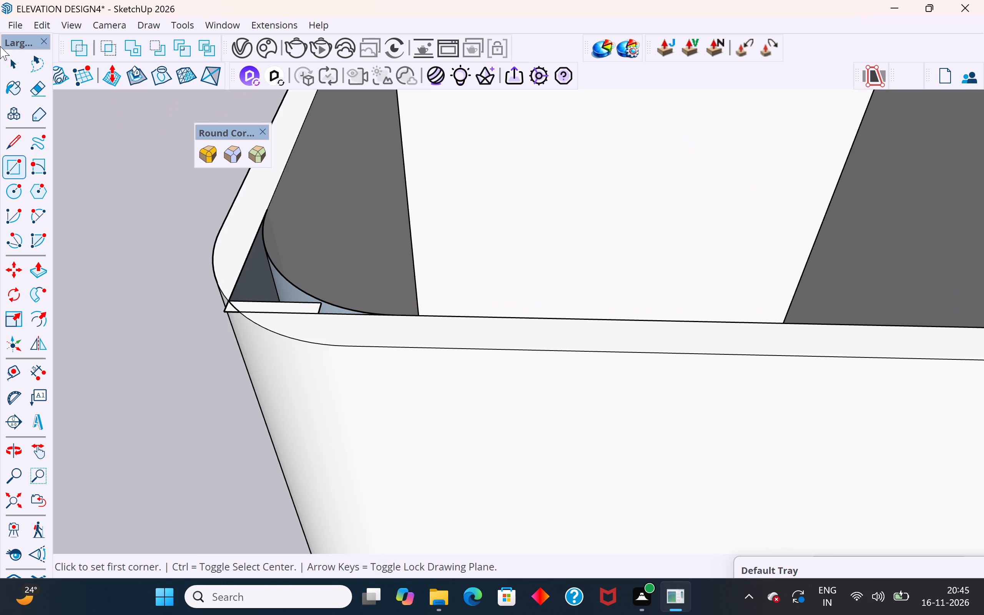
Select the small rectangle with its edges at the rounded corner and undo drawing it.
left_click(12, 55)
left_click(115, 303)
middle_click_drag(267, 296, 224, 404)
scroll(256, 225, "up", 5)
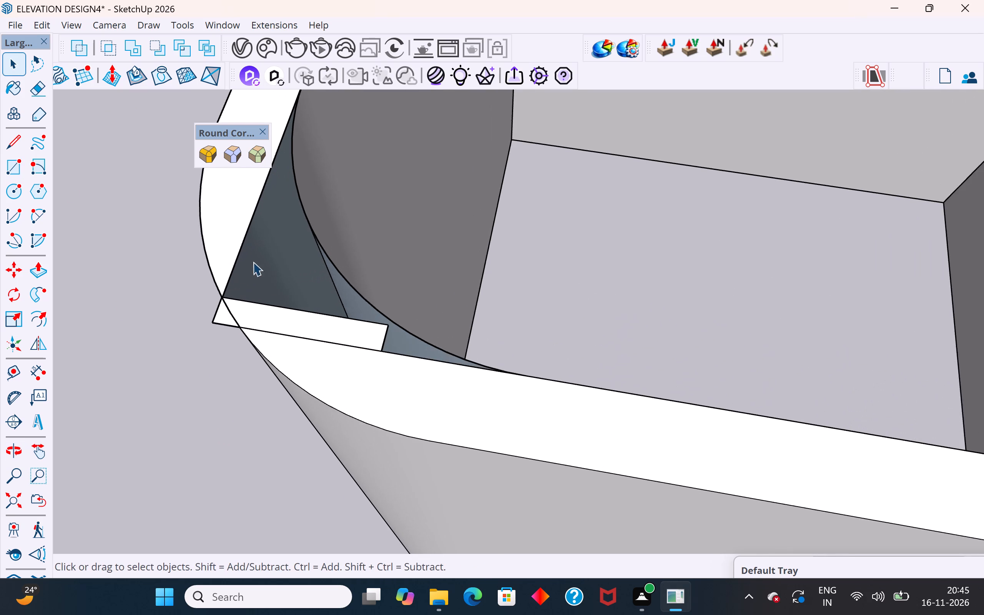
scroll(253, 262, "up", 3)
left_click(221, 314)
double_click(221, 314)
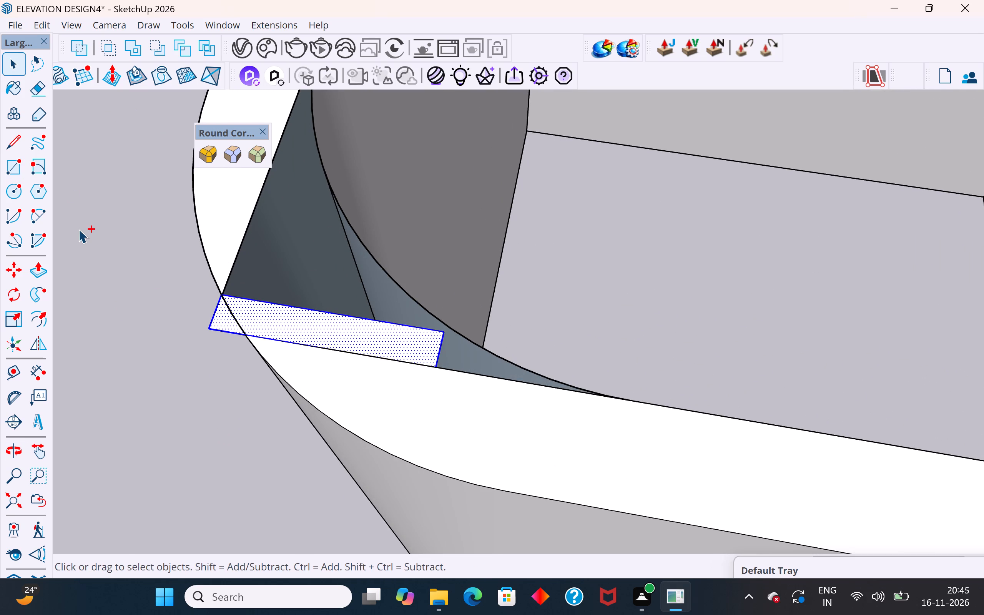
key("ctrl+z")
Make the JHS PowerBar tools available in the workspace.
scroll(340, 422, "down", 5)
middle_click_drag(477, 348, 268, 388)
scroll(449, 323, "down", 6)
scroll(295, 298, "up", 3)
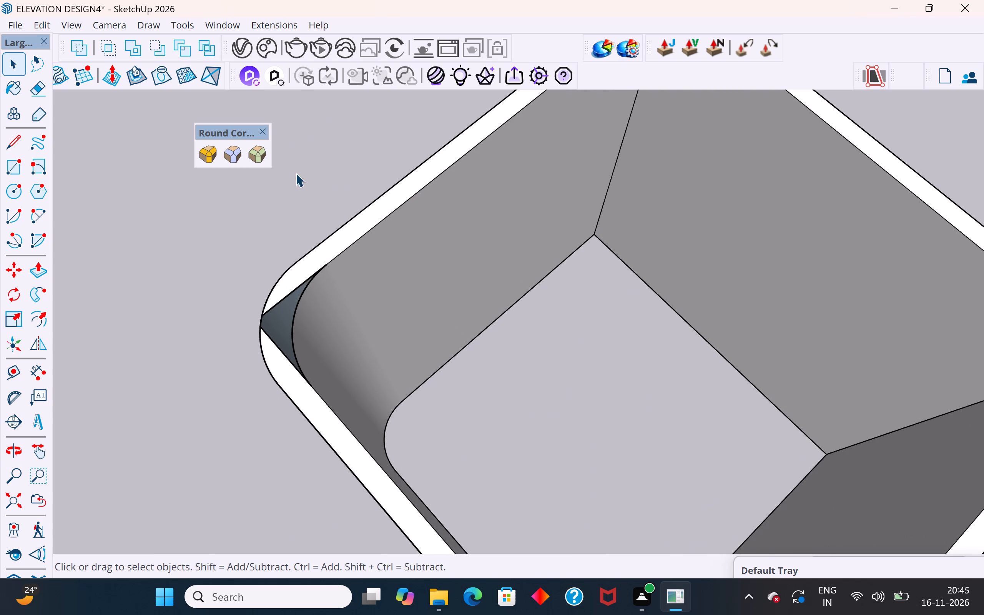
right_click(747, 22)
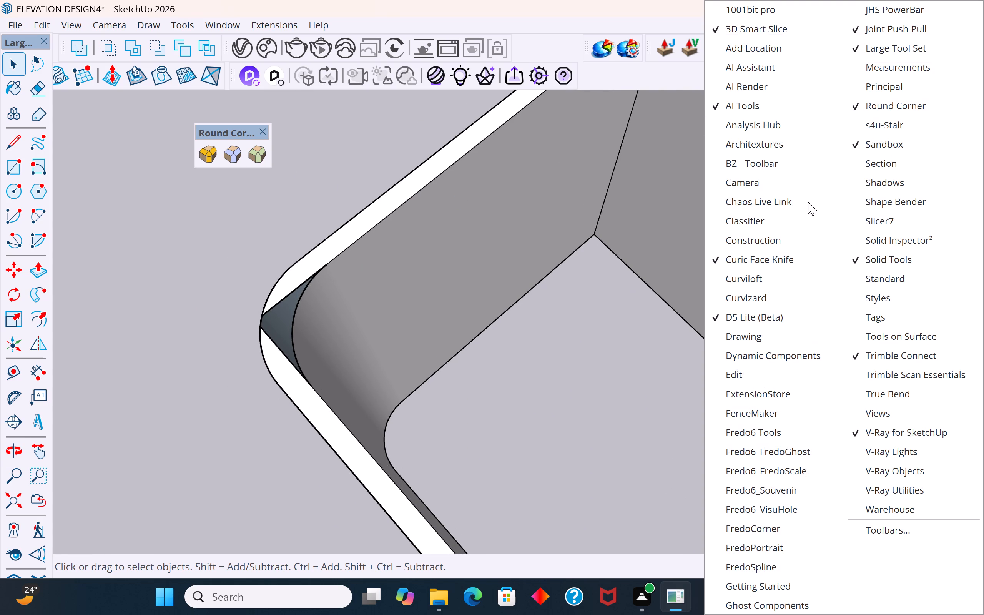
left_click(856, 9)
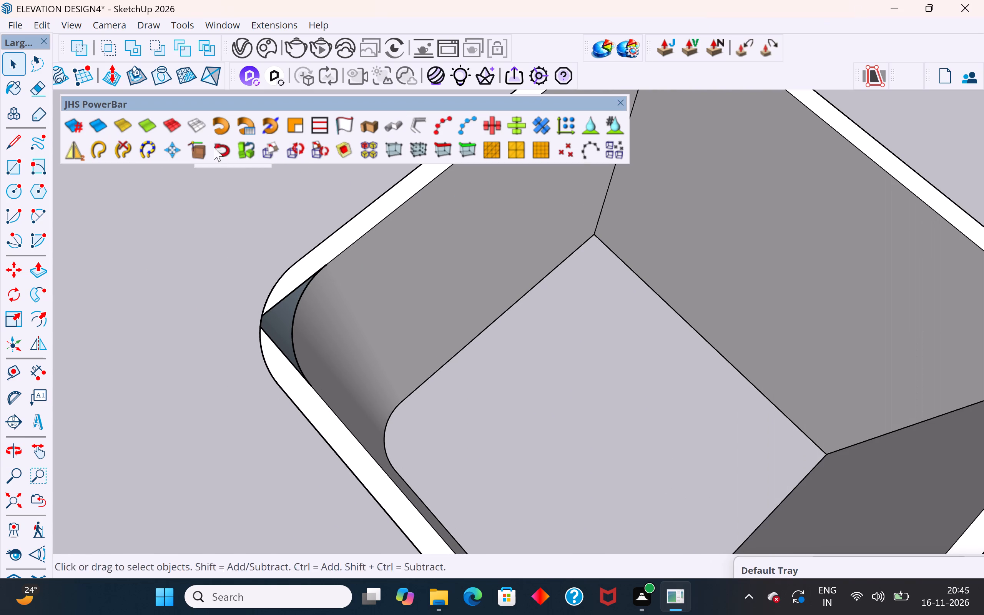
Run the JHS PowerBar command that fills co-planar loops of edges to close the opening on top of the rounded corner.
left_click(298, 119)
left_click(282, 300)
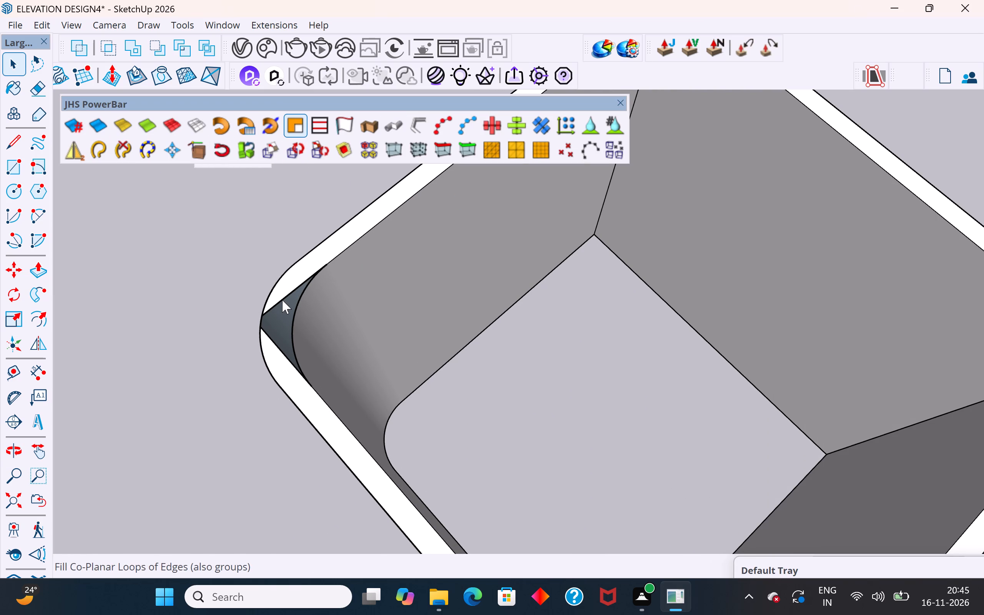
scroll(290, 382, "down", 5)
scroll(332, 361, "down", 8)
scroll(232, 407, "down", 2)
scroll(170, 391, "down", 4)
left_click(186, 426)
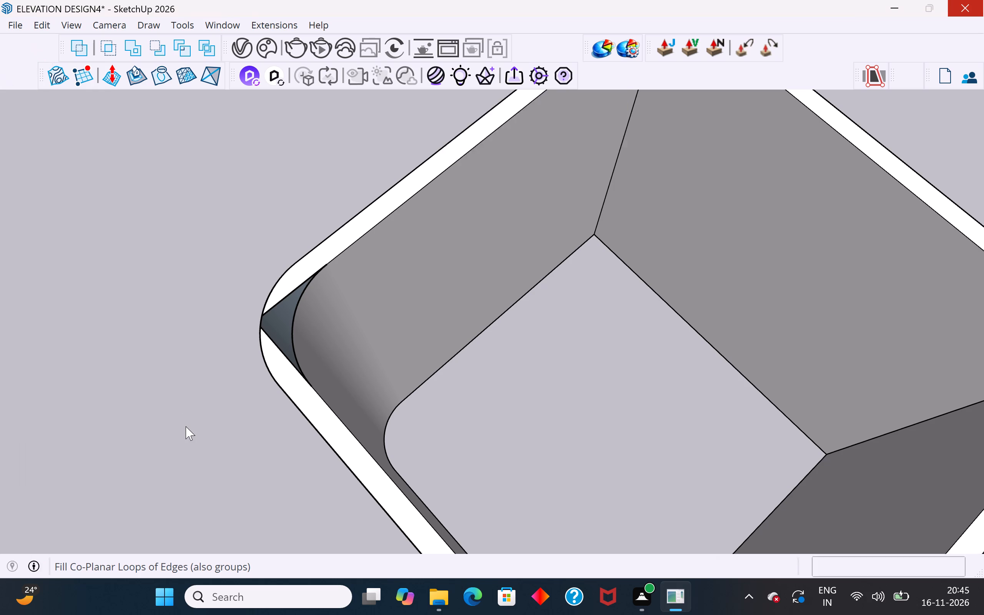
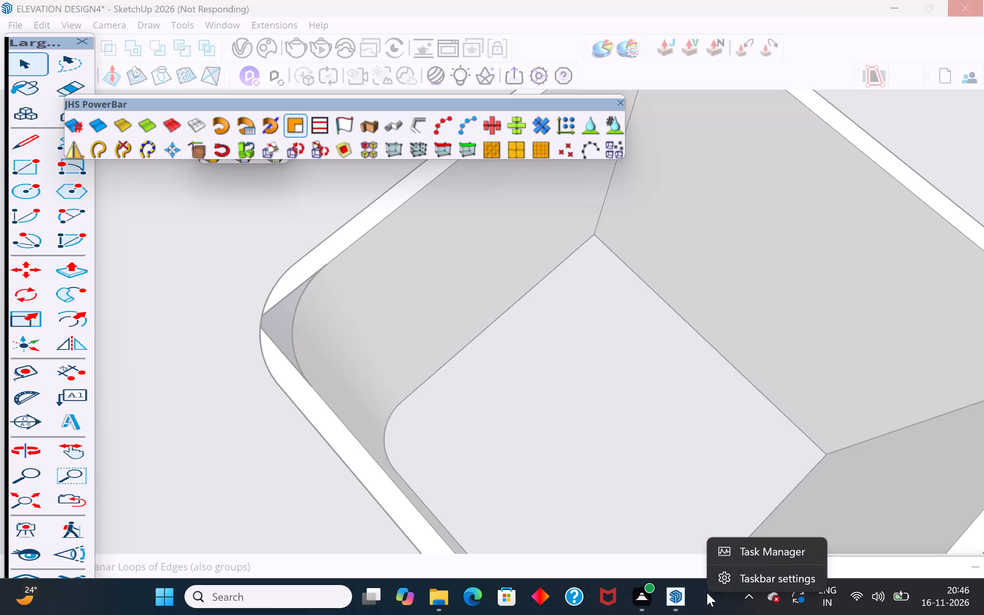
Switch to Windows Task Manager to deal with the frozen SketchUp session.
left_click(764, 551)
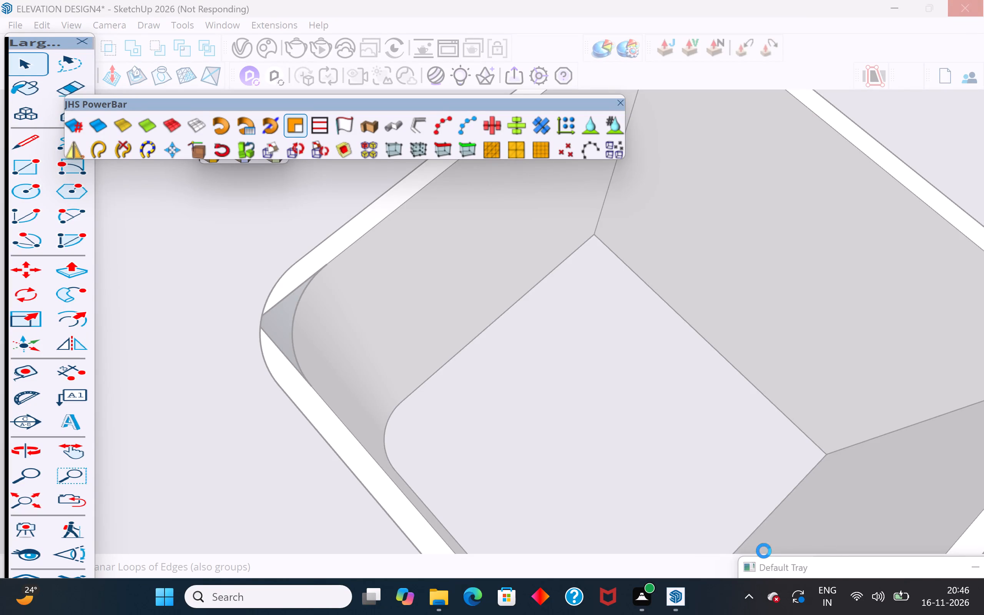
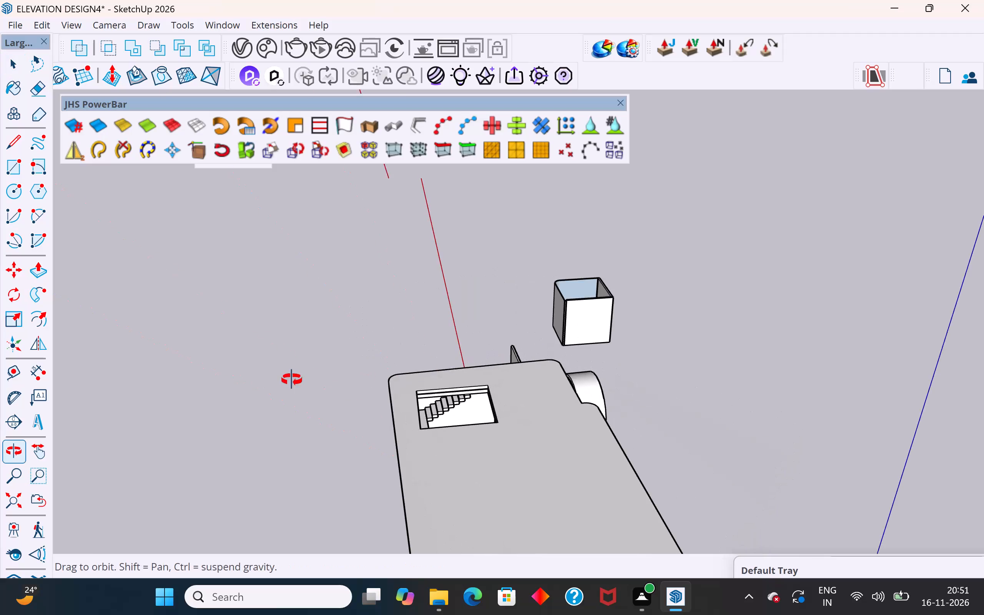
Examine the house, the upright panel and the separate rounded-corner room from several sides.
scroll(585, 299, "up", 10)
middle_click_drag(698, 286, 294, 256)
middle_click_drag(659, 289, 317, 342)
scroll(534, 356, "up", 3)
middle_click_drag(642, 386, 445, 420)
scroll(572, 418, "down", 5)
middle_click_drag(390, 413, 412, 337)
scroll(557, 461, "down", 5)
middle_click_drag(629, 430, 475, 387)
scroll(610, 459, "down", 6)
middle_click_drag(683, 443, 612, 448)
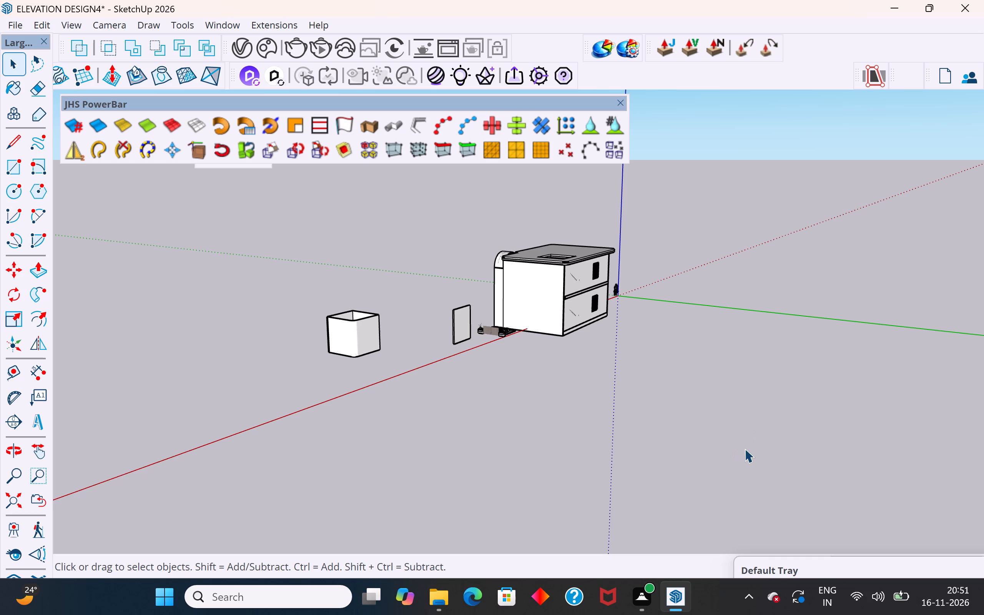
scroll(412, 370, "down", 3)
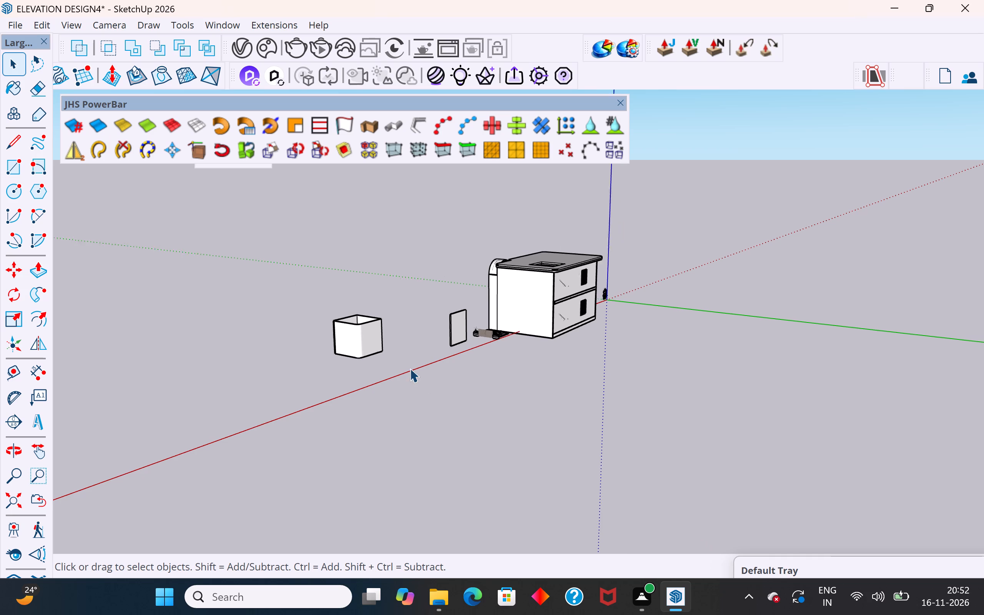
scroll(410, 368, "down", 1)
middle_click_drag(392, 344, 386, 418)
scroll(358, 357, "up", 10)
middle_click_drag(379, 402, 315, 446)
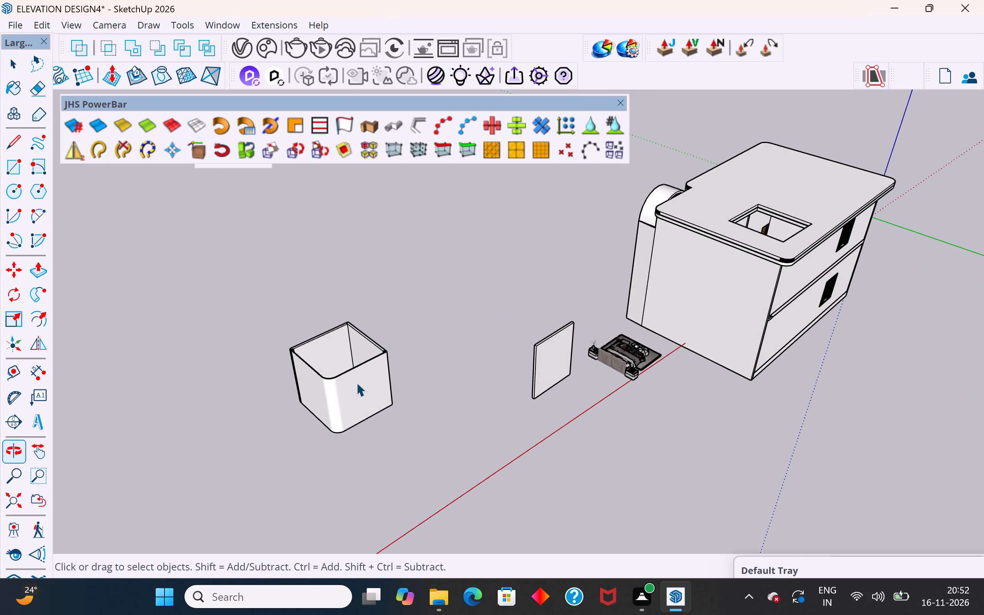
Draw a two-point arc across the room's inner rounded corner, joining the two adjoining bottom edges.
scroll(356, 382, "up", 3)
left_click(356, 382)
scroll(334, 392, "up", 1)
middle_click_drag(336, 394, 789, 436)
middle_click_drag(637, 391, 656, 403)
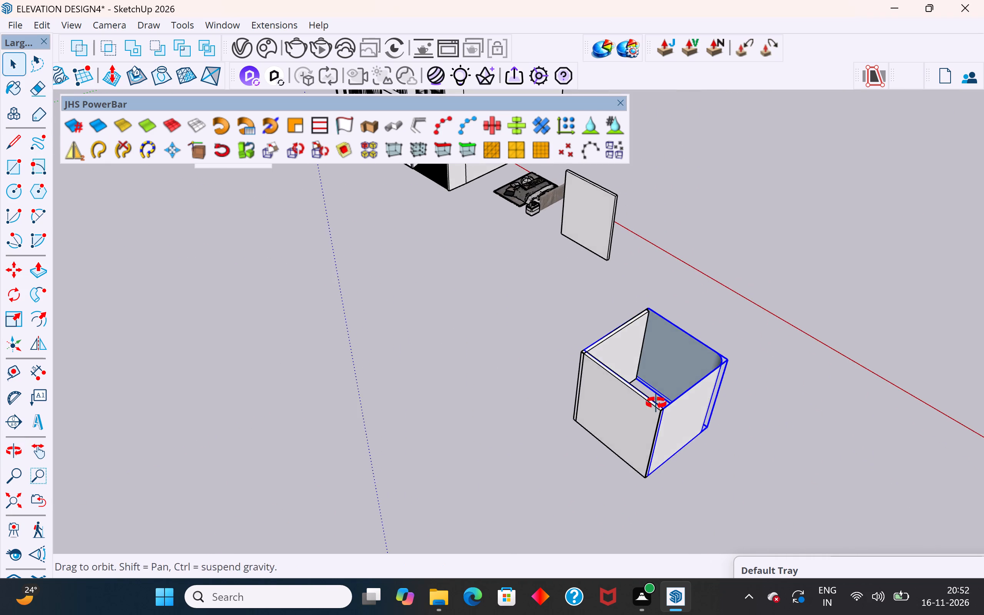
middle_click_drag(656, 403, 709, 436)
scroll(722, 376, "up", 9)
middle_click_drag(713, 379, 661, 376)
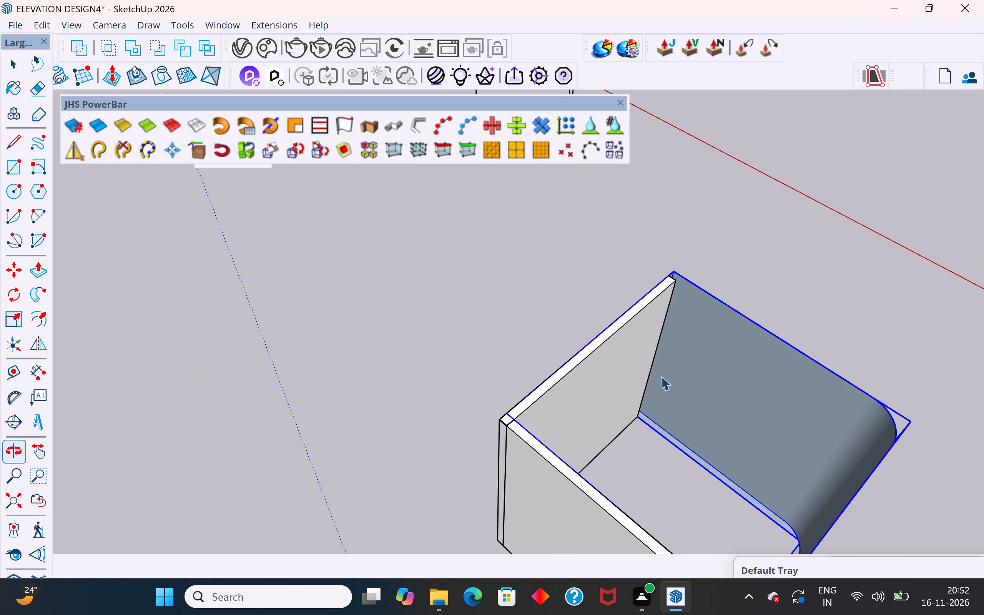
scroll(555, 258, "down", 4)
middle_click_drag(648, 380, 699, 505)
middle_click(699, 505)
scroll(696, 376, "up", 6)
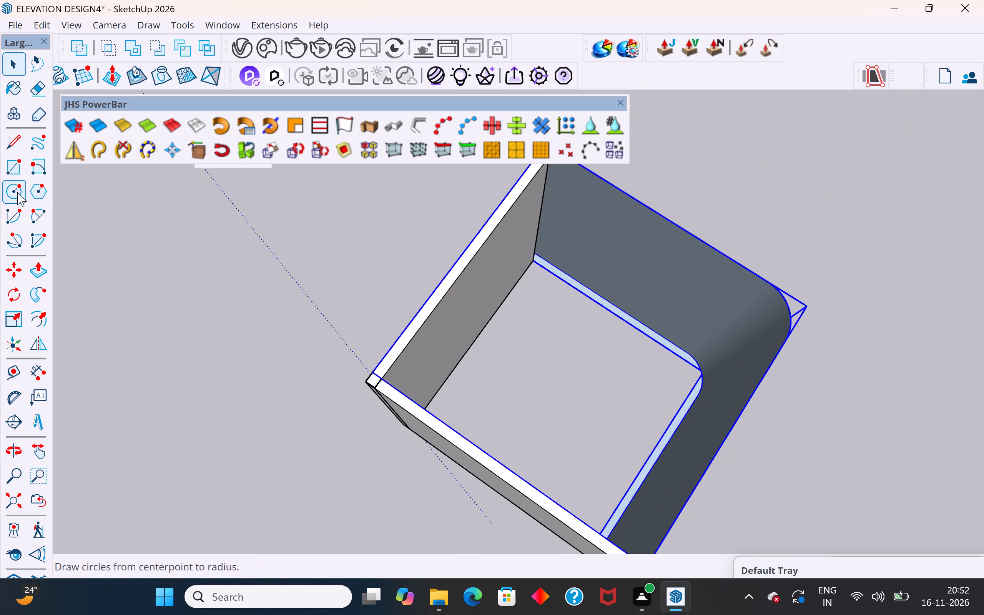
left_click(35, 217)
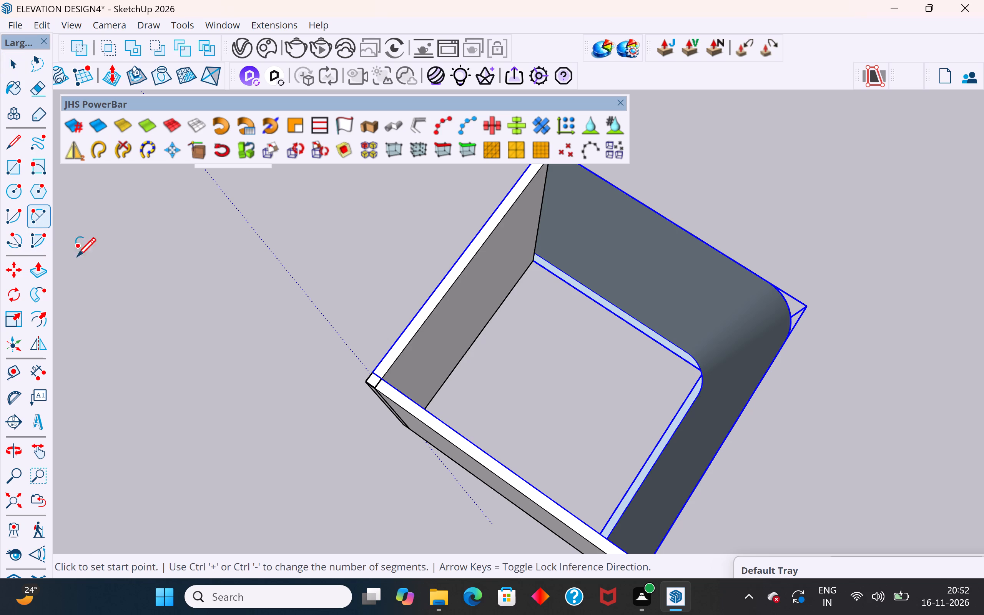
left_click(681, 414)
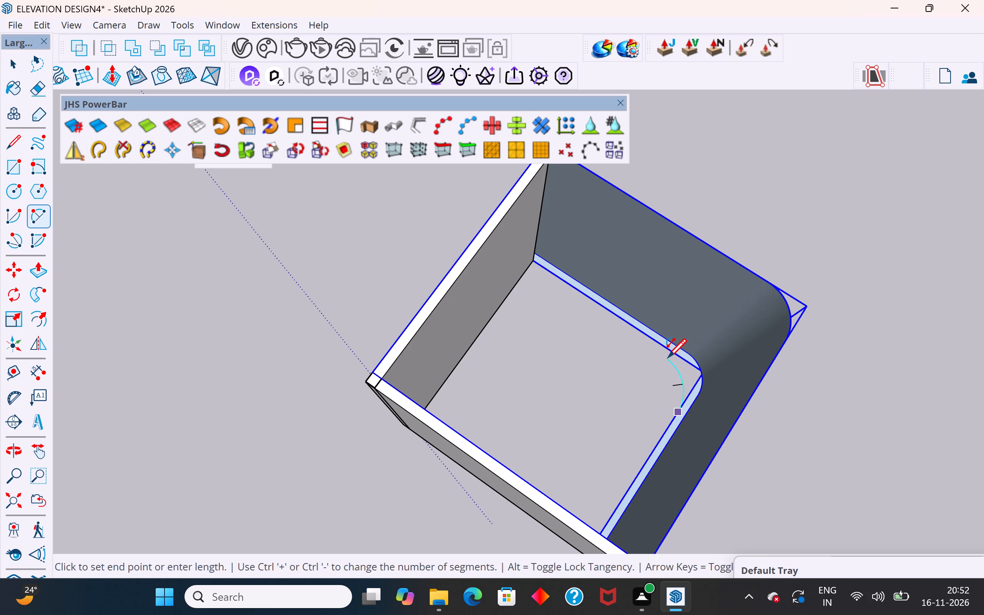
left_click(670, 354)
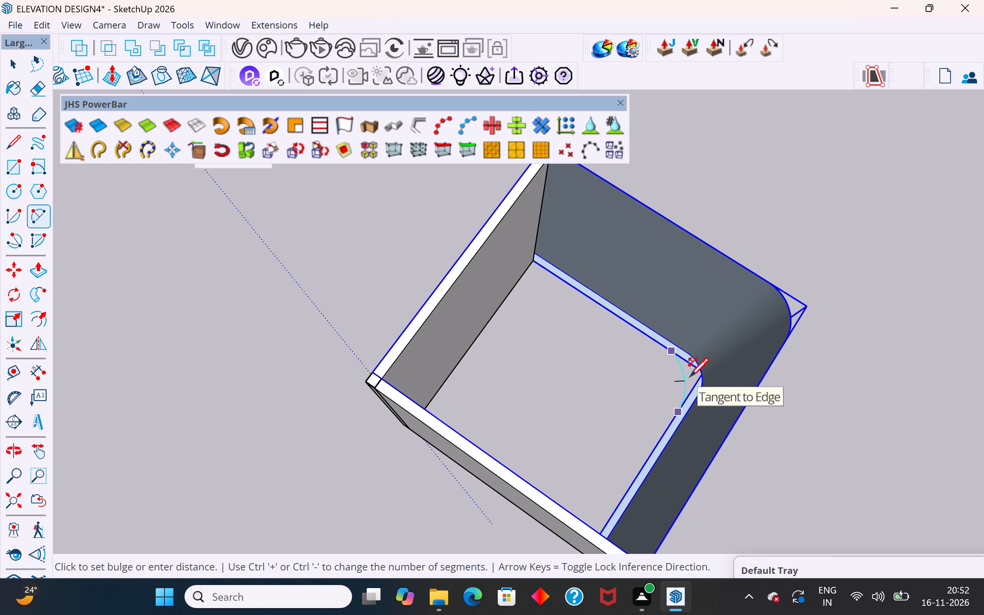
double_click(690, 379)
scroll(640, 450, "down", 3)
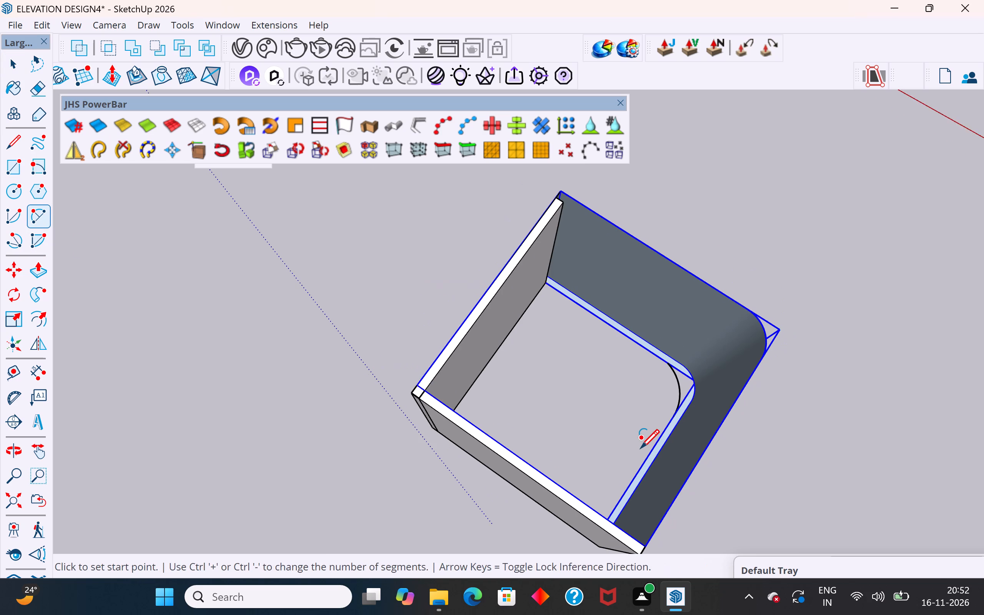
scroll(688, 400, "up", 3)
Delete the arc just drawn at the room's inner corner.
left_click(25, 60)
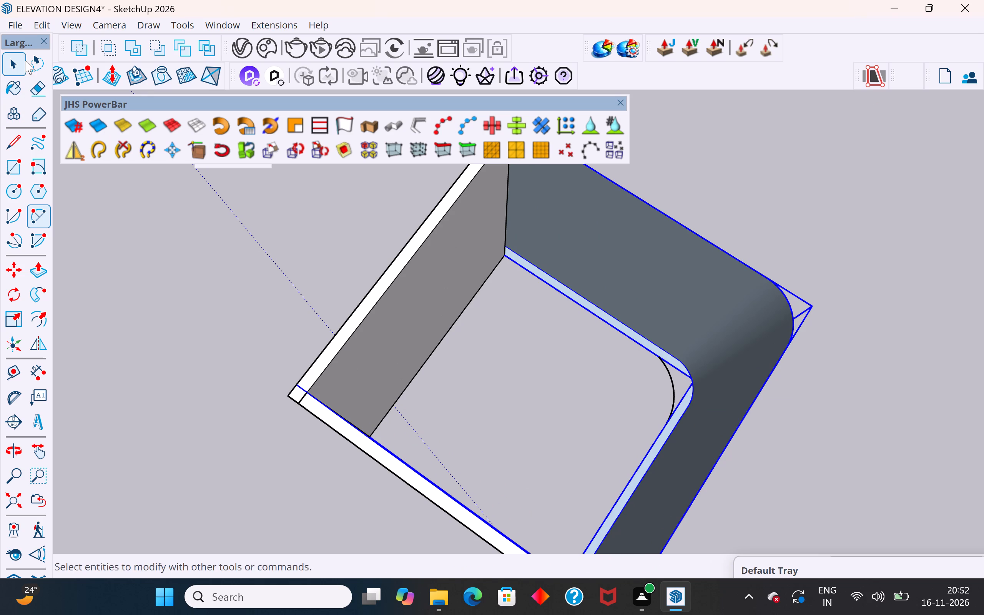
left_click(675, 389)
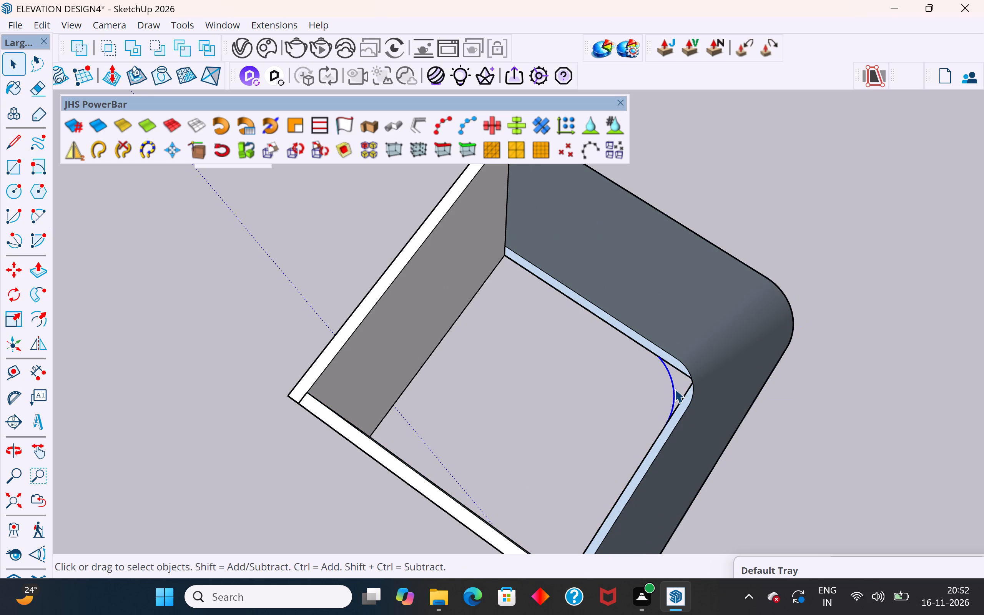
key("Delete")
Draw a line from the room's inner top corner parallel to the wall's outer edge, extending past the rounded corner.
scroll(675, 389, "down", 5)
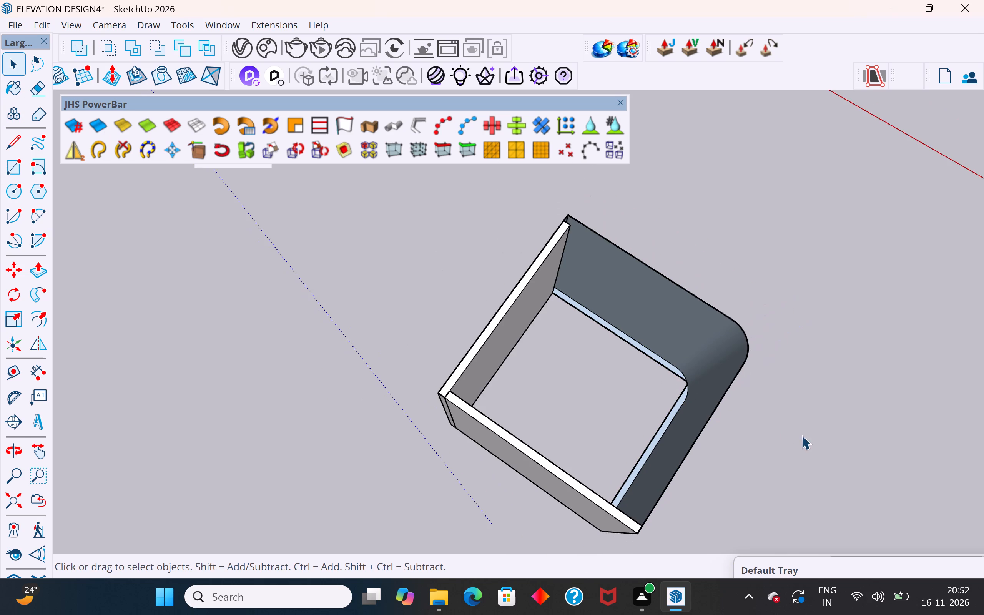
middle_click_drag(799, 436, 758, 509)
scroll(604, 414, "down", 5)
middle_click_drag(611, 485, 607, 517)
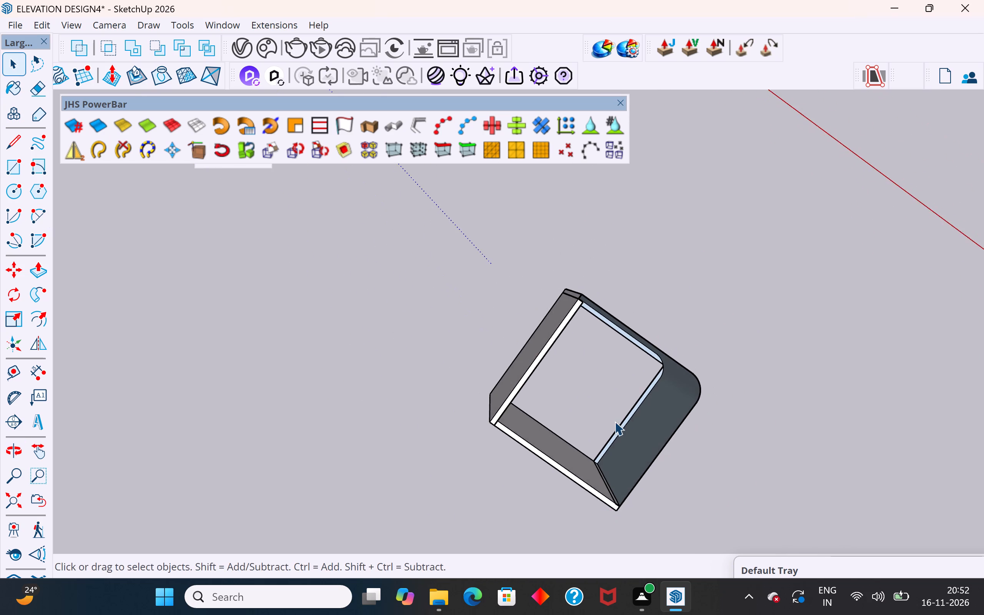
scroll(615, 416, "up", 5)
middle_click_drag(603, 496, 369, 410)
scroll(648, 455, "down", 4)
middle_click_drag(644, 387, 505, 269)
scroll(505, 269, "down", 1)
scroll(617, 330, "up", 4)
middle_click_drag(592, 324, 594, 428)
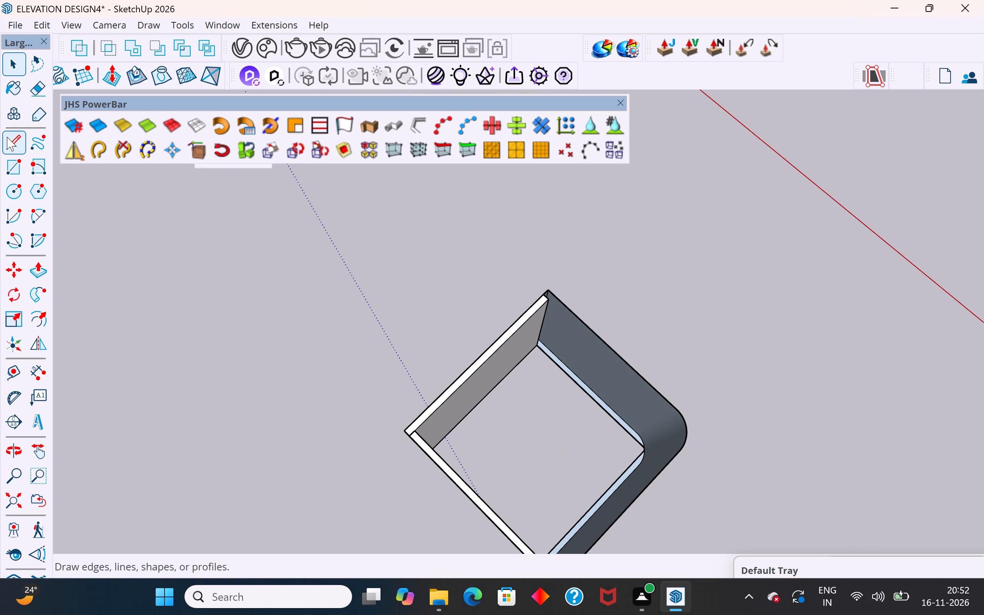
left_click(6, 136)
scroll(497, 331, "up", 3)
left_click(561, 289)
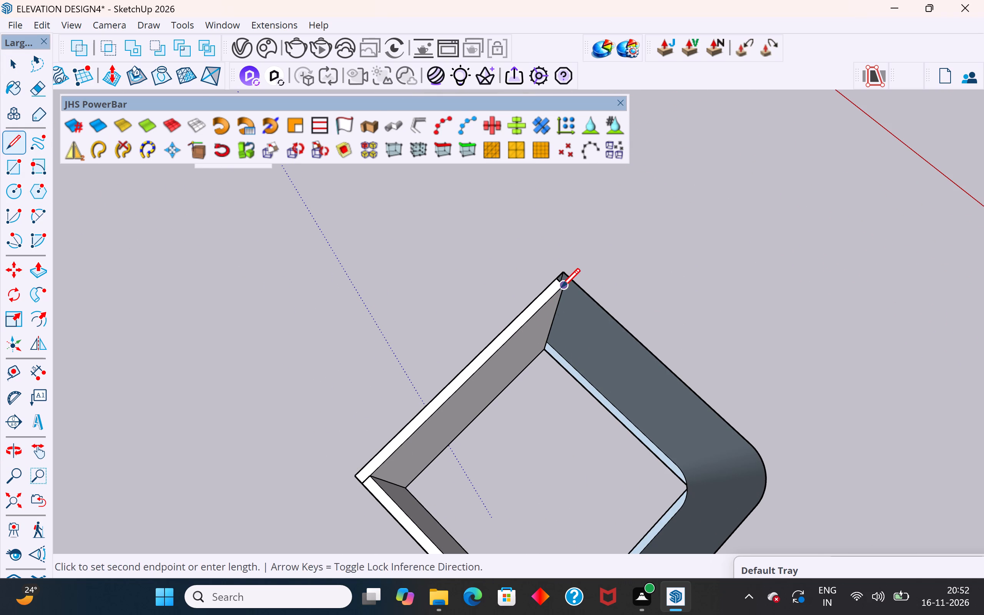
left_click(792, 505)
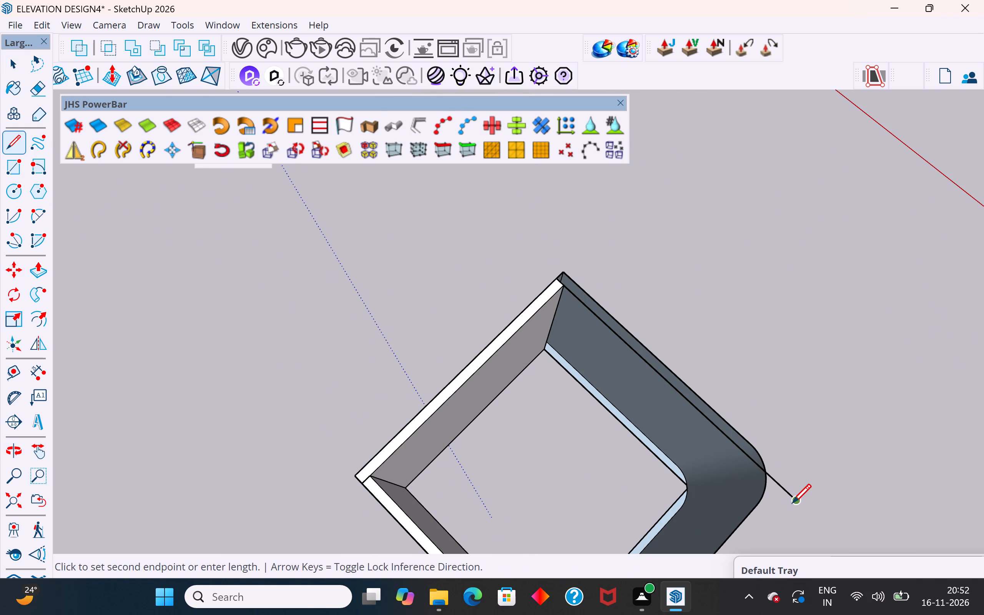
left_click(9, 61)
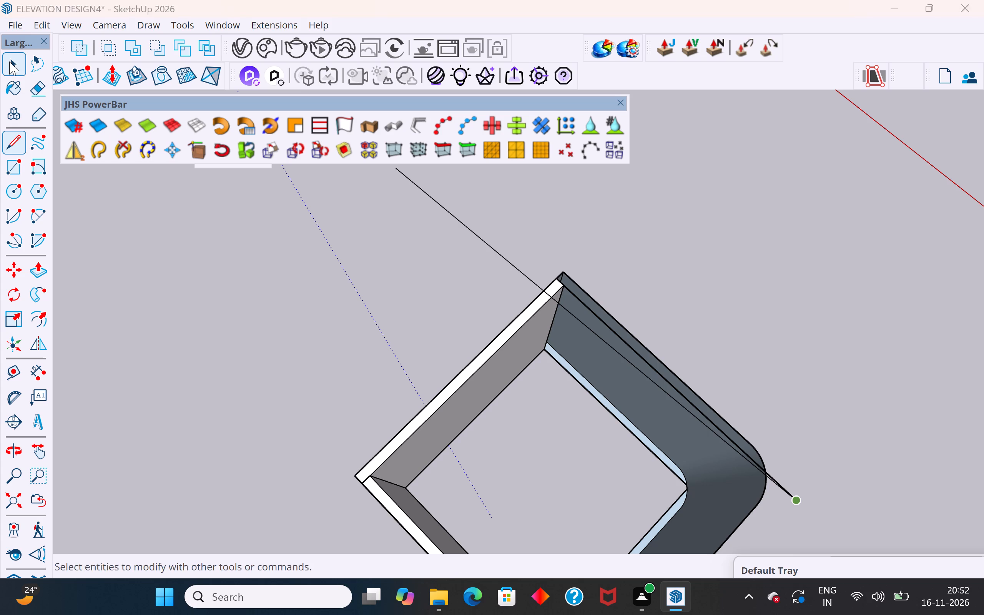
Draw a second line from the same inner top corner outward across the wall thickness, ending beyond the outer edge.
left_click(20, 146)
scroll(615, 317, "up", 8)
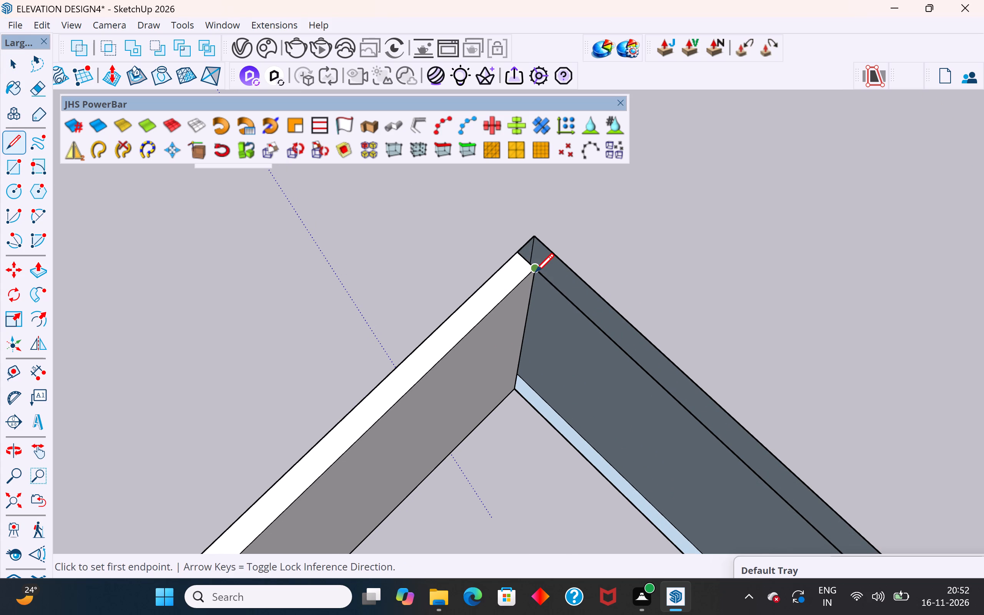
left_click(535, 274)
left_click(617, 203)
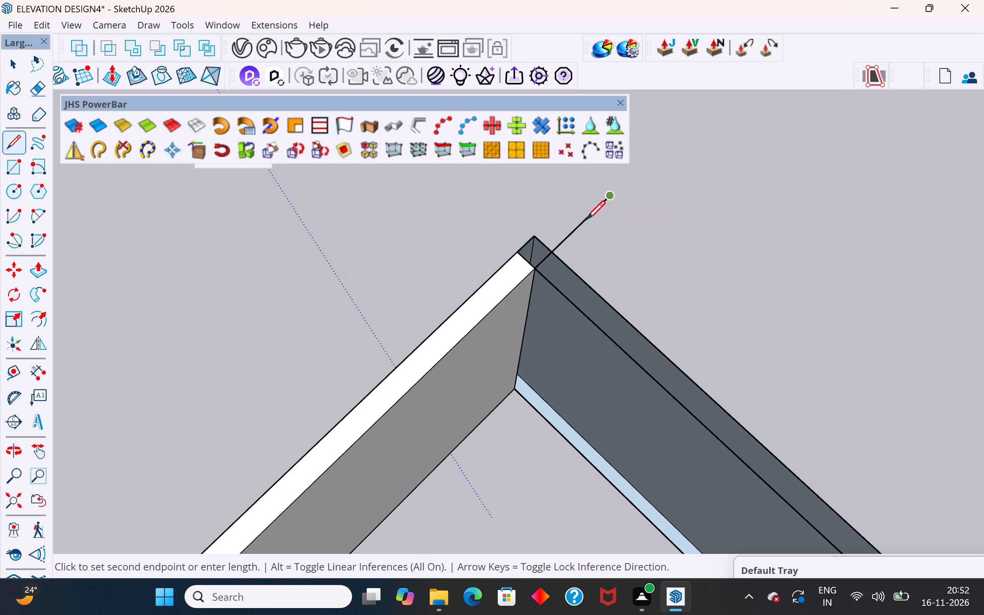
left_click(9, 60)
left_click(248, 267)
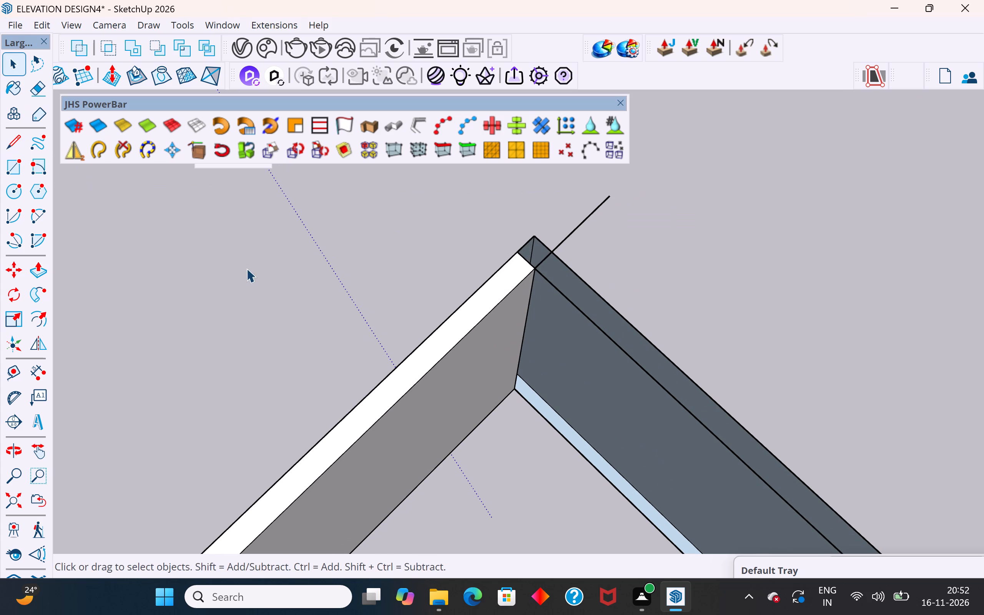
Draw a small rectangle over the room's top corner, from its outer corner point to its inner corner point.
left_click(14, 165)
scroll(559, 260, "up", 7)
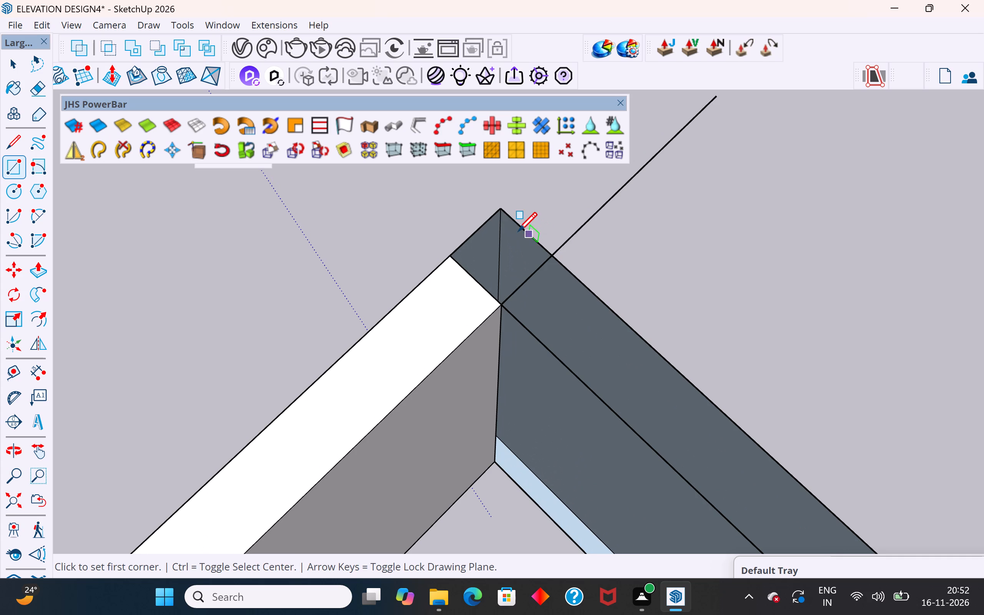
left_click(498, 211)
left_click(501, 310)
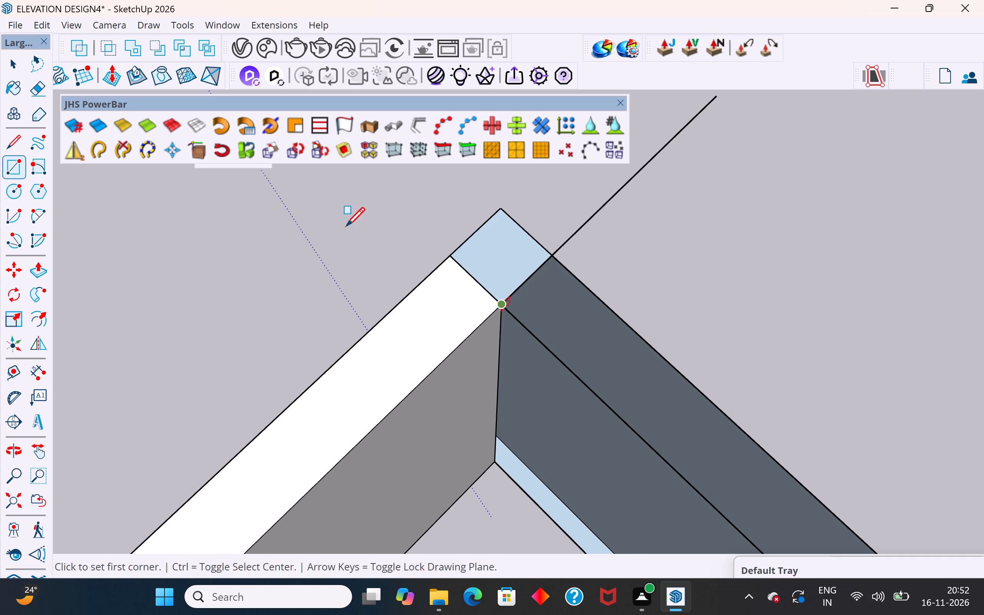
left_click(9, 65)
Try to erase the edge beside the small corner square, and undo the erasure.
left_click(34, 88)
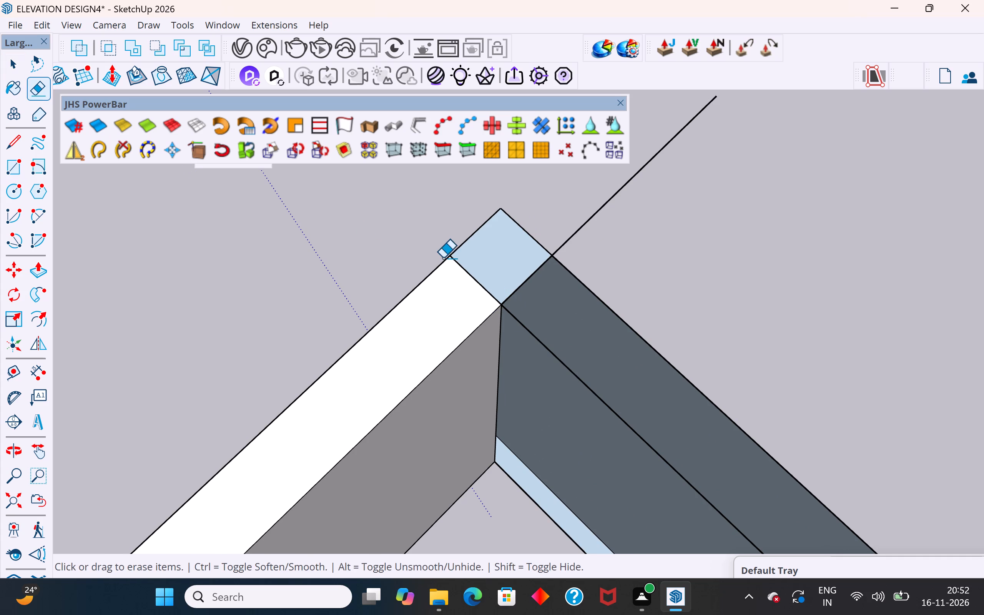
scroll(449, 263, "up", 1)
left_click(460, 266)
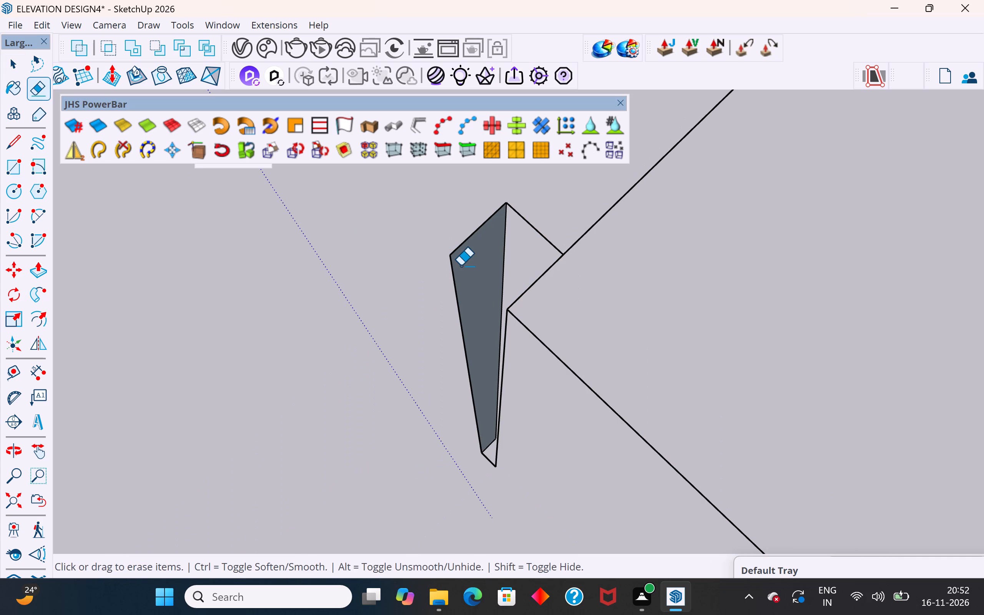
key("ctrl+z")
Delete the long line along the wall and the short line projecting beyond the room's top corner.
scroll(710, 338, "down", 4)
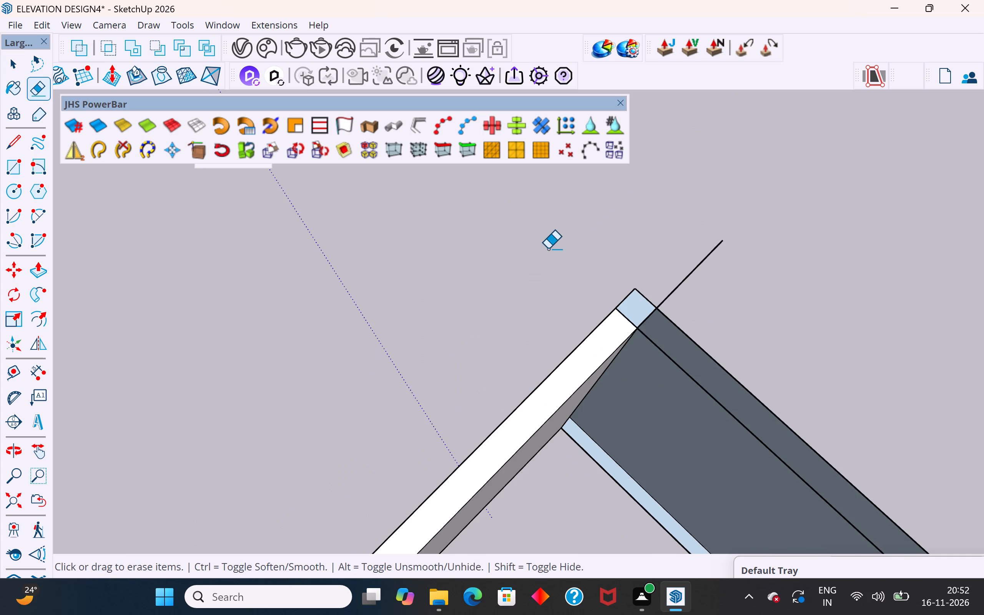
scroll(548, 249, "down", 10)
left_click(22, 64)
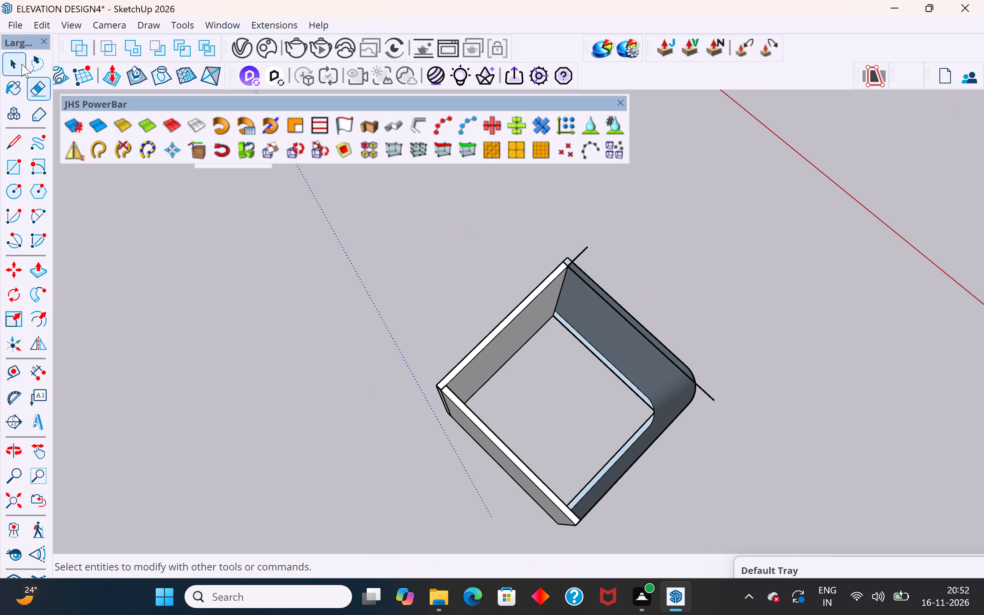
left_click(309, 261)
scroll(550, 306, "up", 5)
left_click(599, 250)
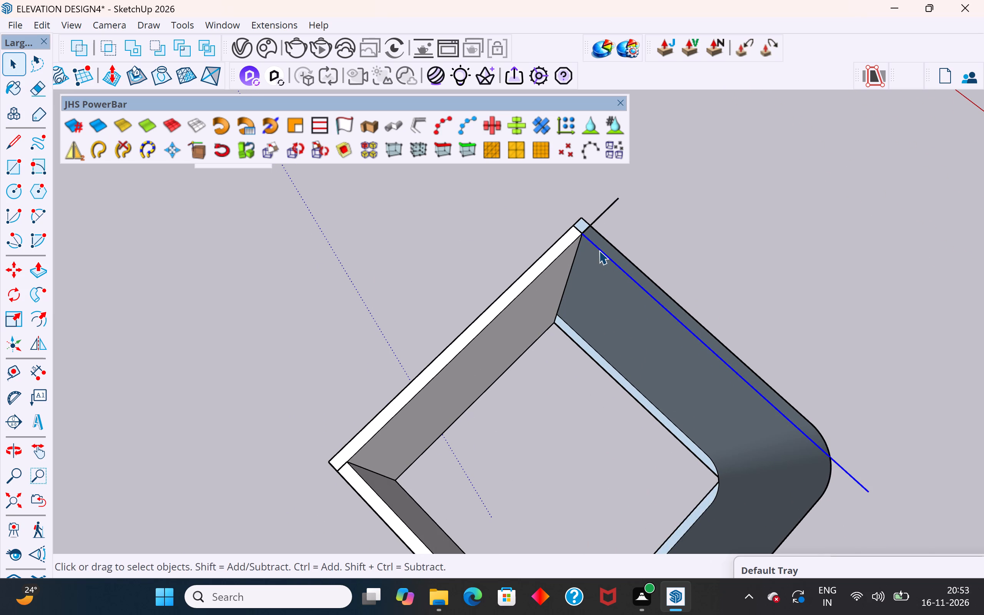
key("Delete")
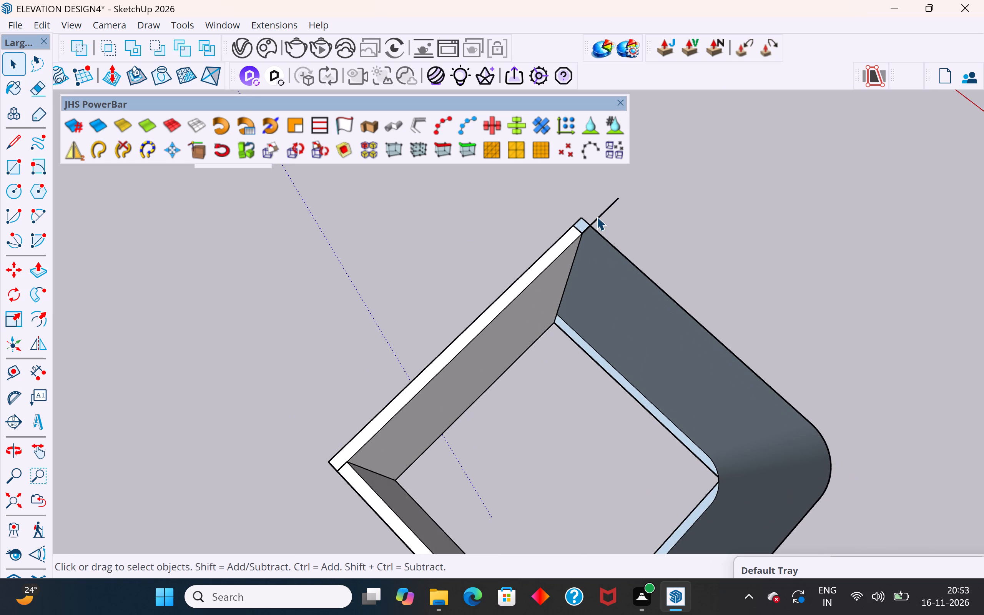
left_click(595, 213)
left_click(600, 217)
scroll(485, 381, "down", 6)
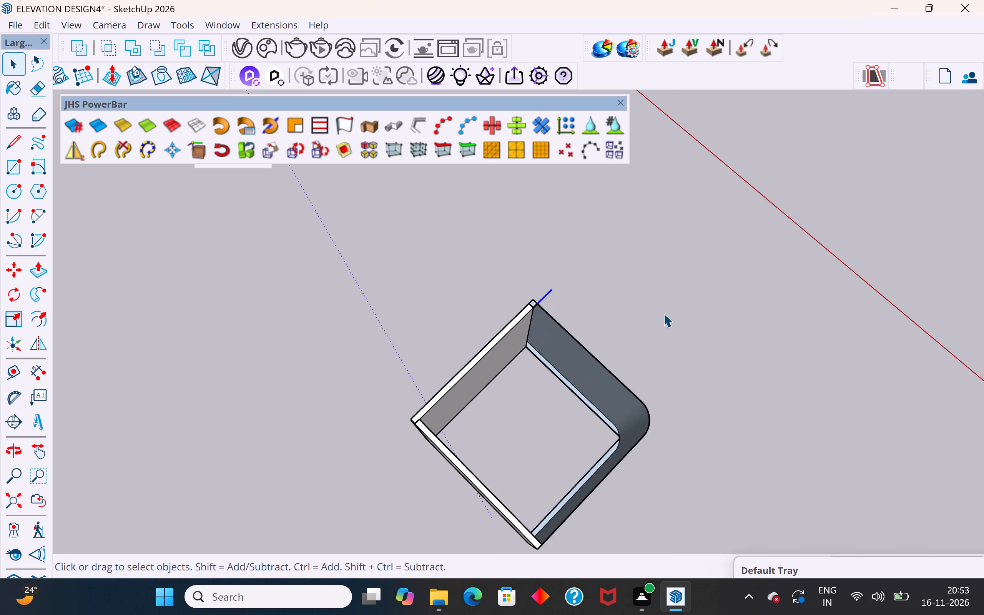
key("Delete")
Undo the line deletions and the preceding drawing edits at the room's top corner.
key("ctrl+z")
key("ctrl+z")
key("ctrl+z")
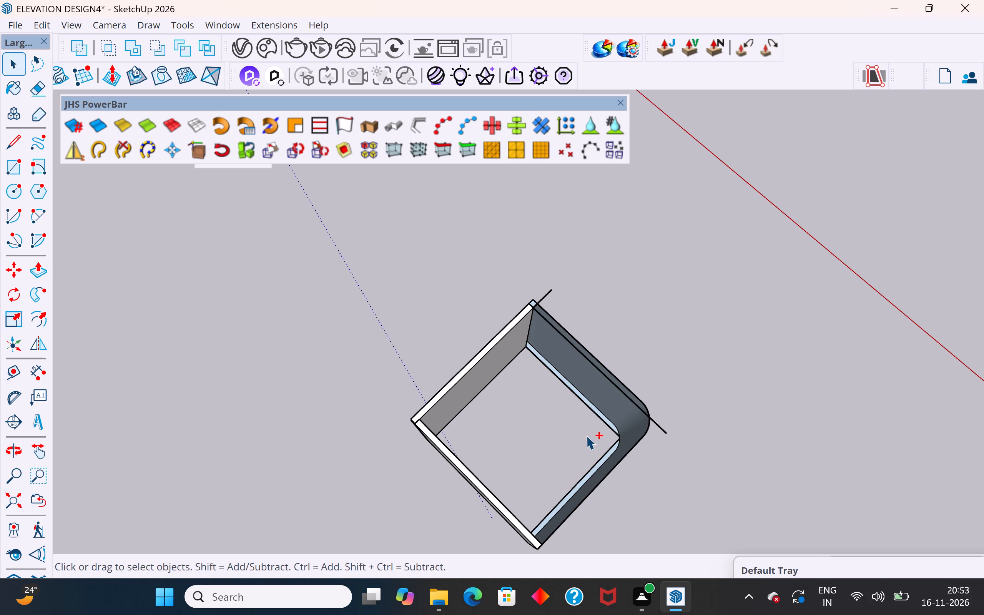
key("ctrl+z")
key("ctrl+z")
Open the room's rounded-corner wall group for editing, working from the underside of the walls.
middle_click_drag(752, 453, 610, 252, "ctrl")
middle_click_drag(577, 419, 634, 146)
middle_click_drag(559, 429, 613, 213)
scroll(522, 488, "down", 12)
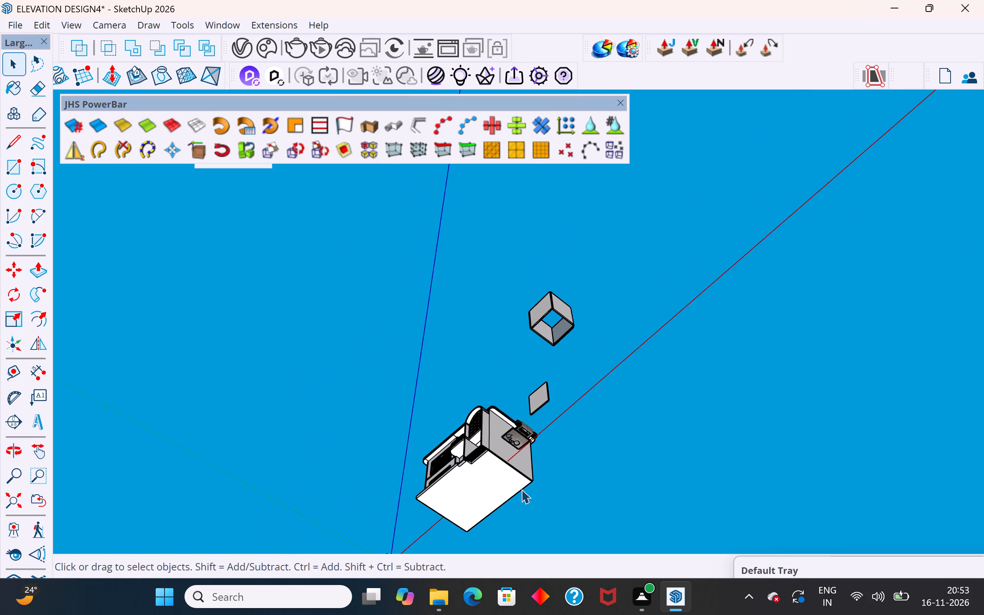
scroll(551, 334, "up", 20)
scroll(551, 334, "up", 2)
middle_click_drag(675, 330, 588, 327)
scroll(636, 285, "up", 4)
middle_click(637, 283)
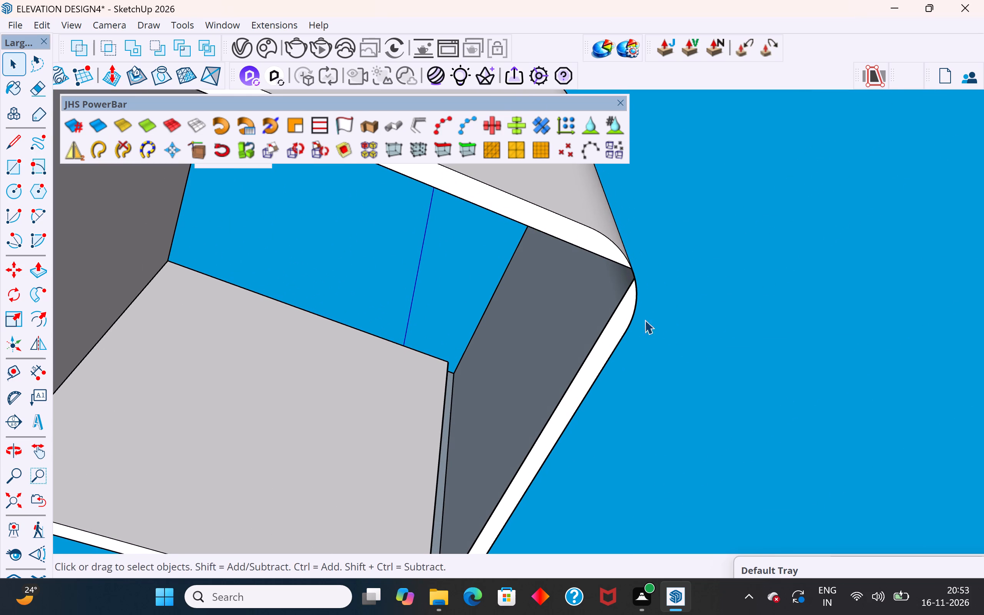
left_click(632, 276)
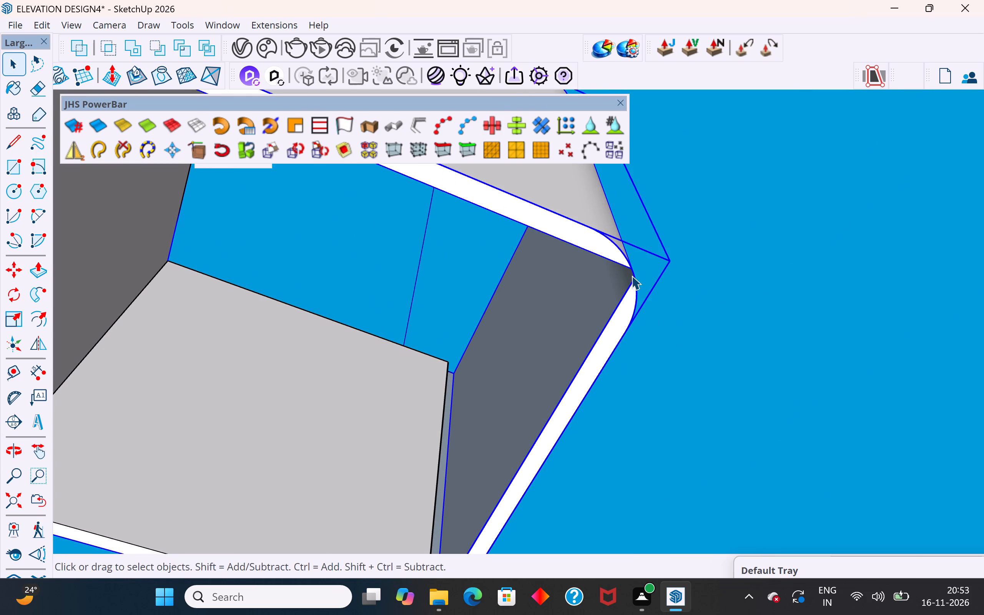
left_click(634, 282)
scroll(598, 234, "down", 6)
middle_click_drag(527, 362, 465, 328)
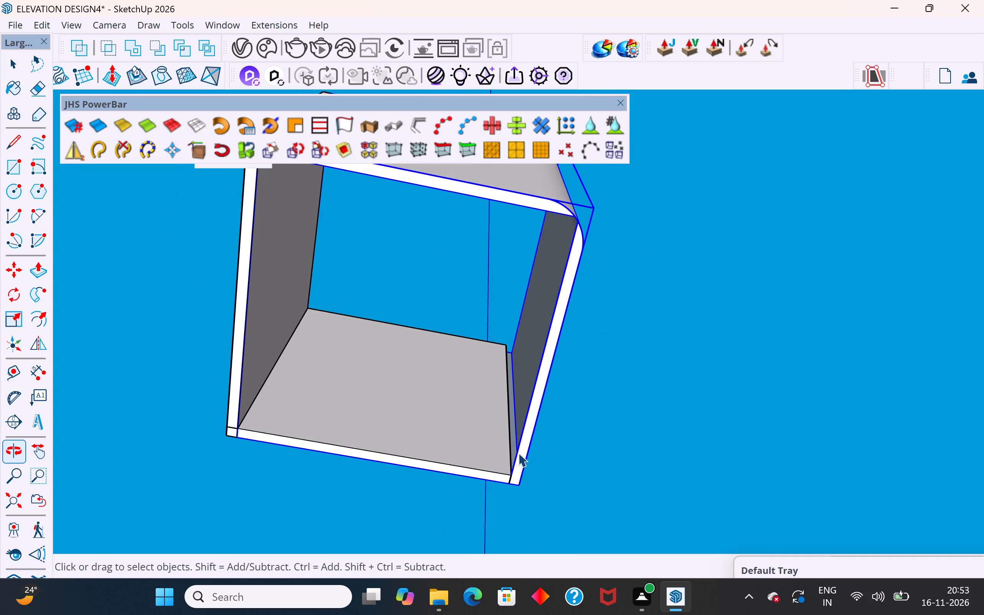
scroll(515, 456, "up", 3)
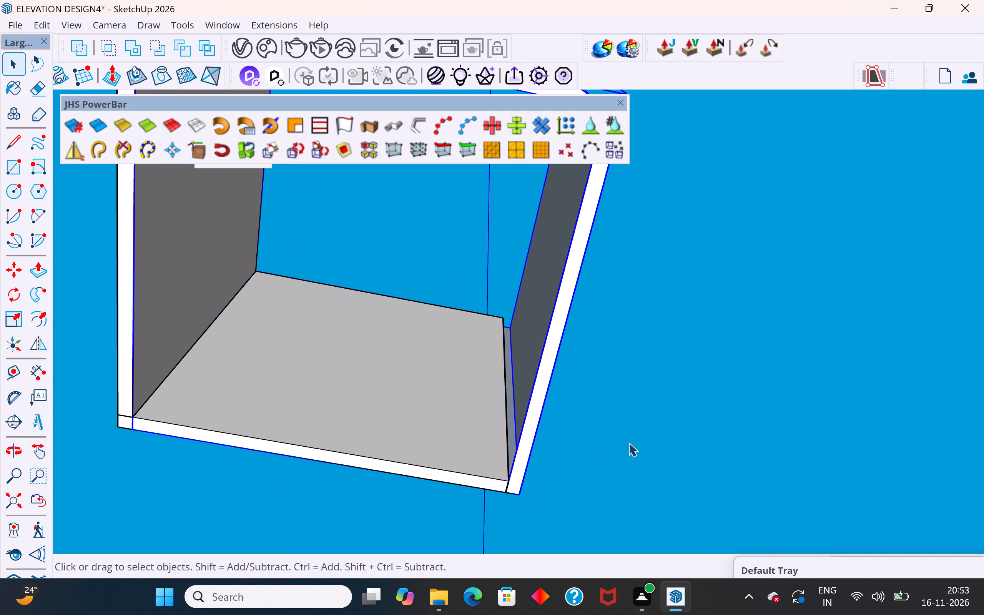
left_click(628, 442)
left_click(529, 465)
double_click(527, 465)
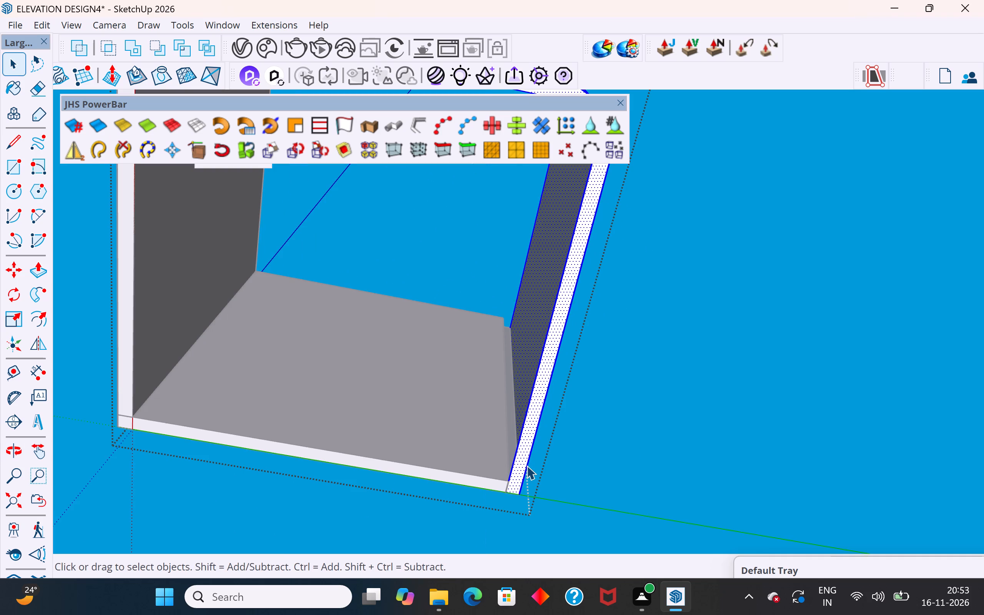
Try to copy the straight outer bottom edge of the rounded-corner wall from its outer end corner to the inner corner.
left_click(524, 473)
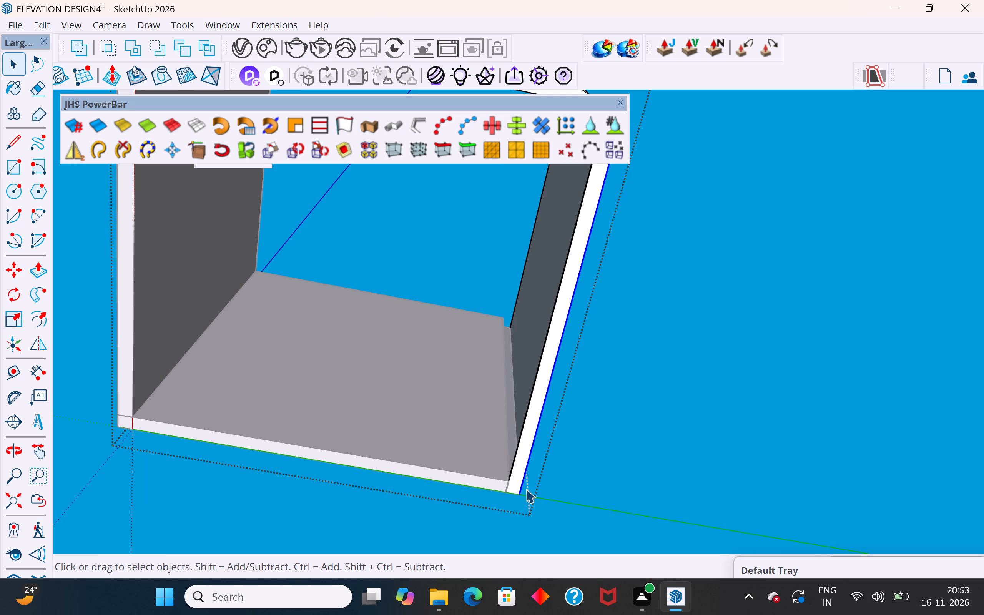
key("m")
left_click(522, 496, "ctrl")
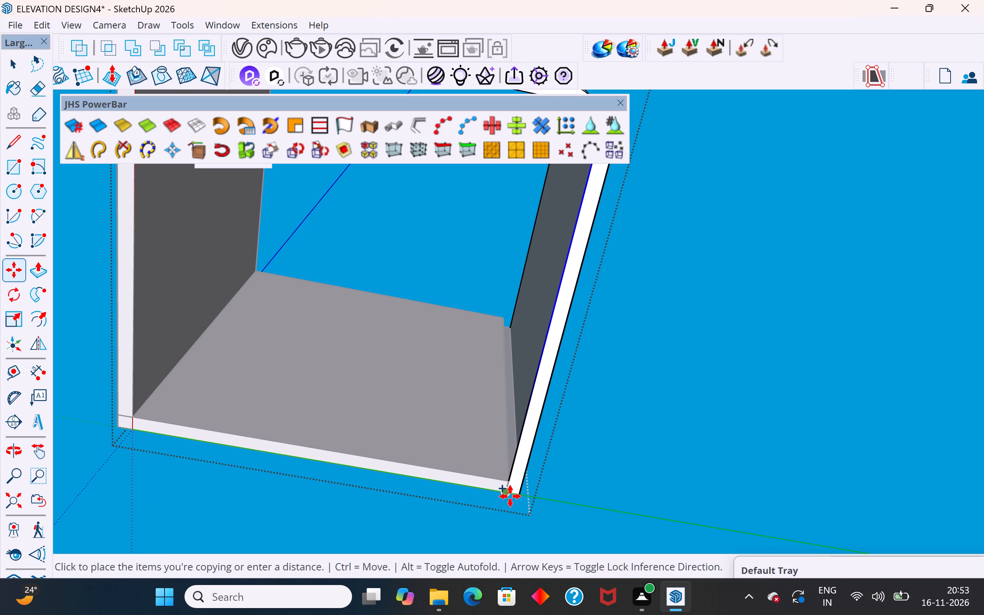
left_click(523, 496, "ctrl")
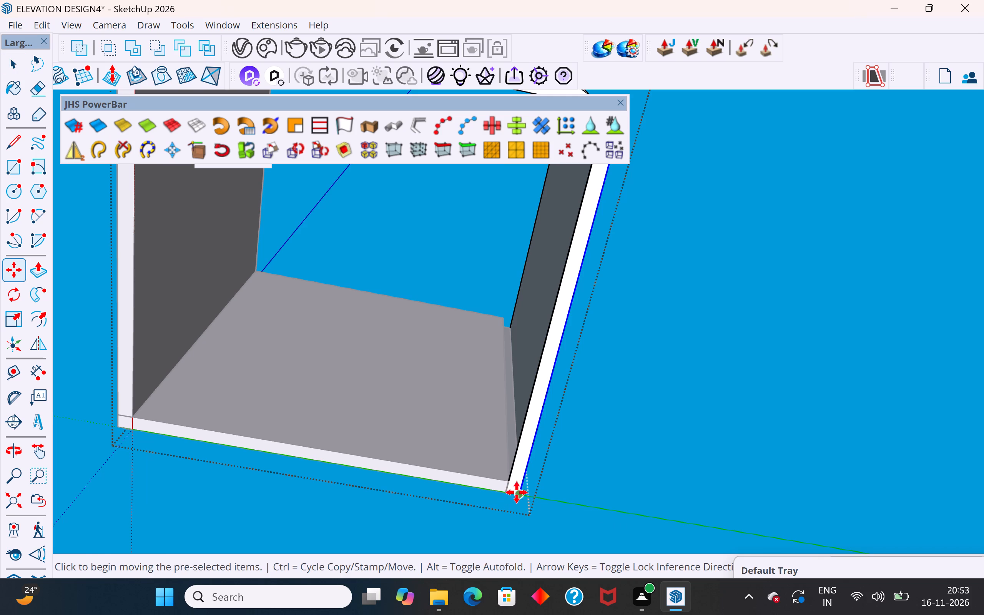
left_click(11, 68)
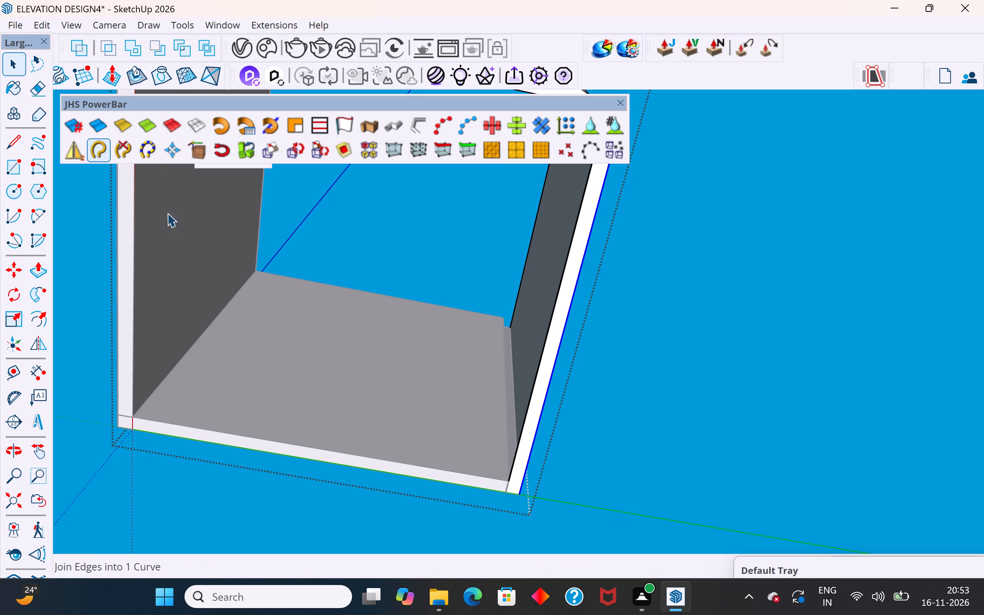
Copy the wall's outer bottom outline, both straight edges and all rounded-corner segments, from its outer end corner to the wall's inner corner.
left_click(339, 227)
left_click(560, 353)
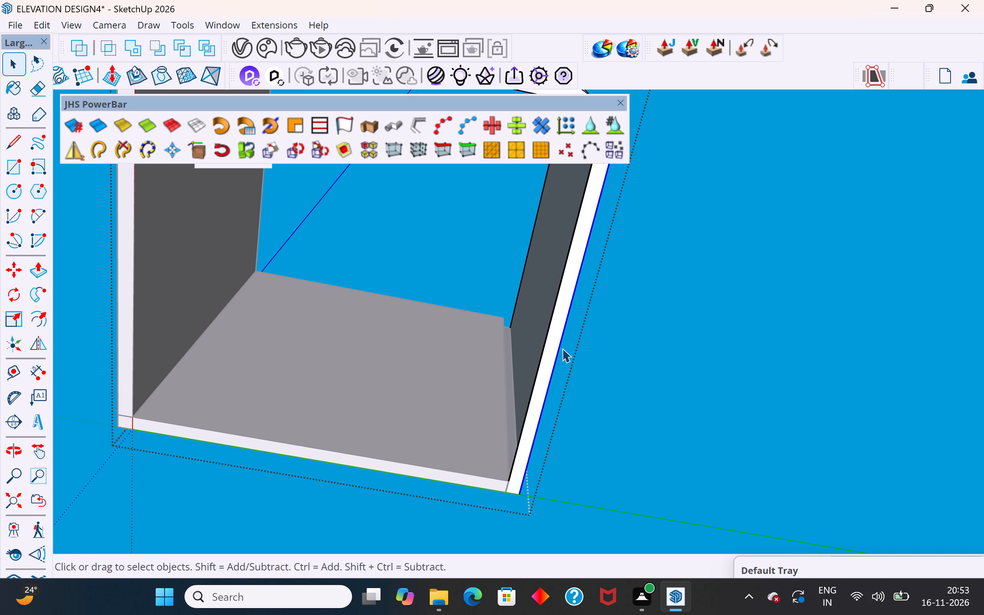
left_click(561, 346)
scroll(507, 505, "down", 8)
scroll(540, 509, "down", 2)
middle_click_drag(578, 419, 567, 322)
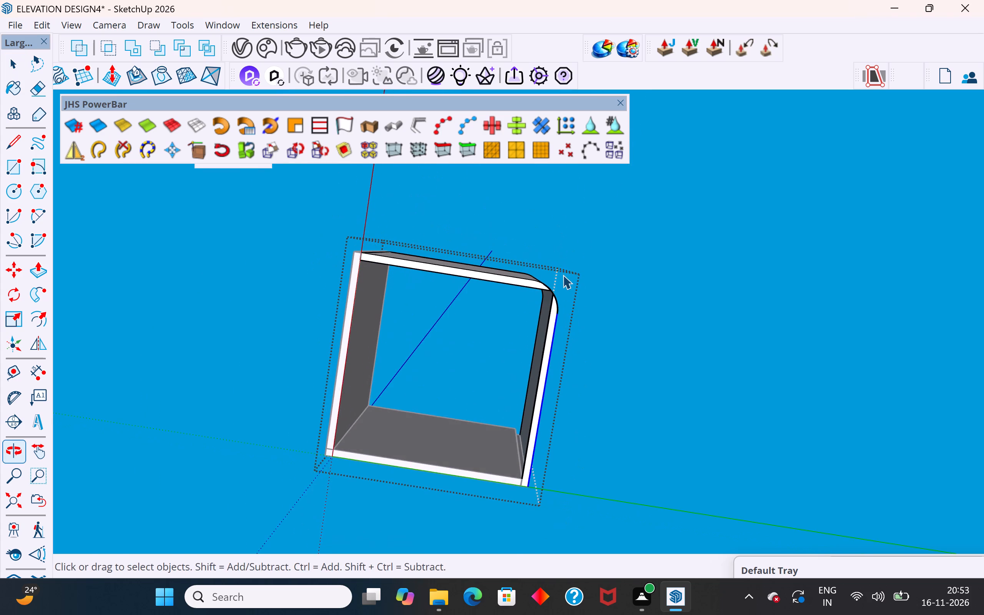
scroll(562, 273, "up", 13)
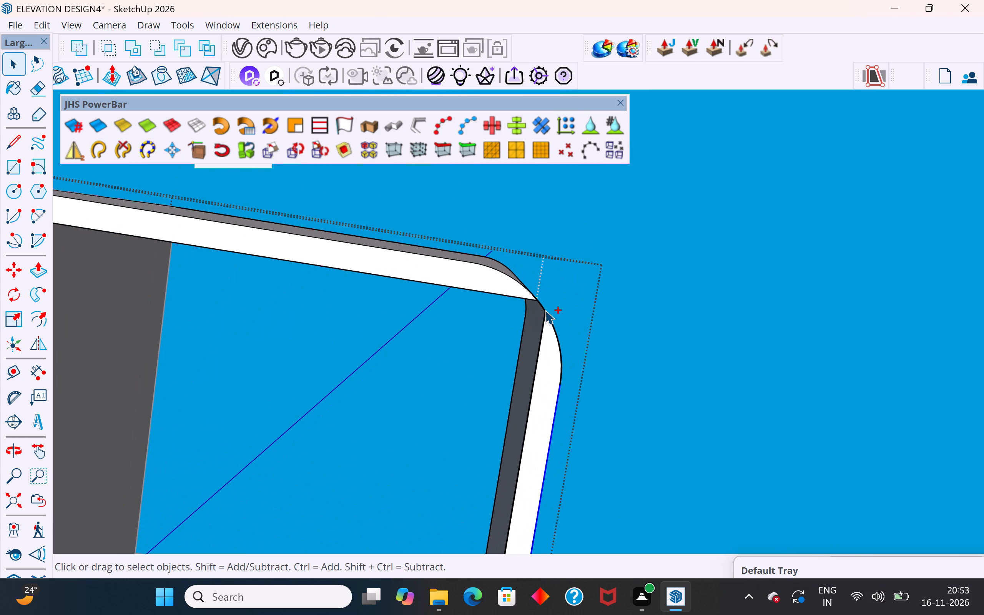
left_click(545, 310, "ctrl")
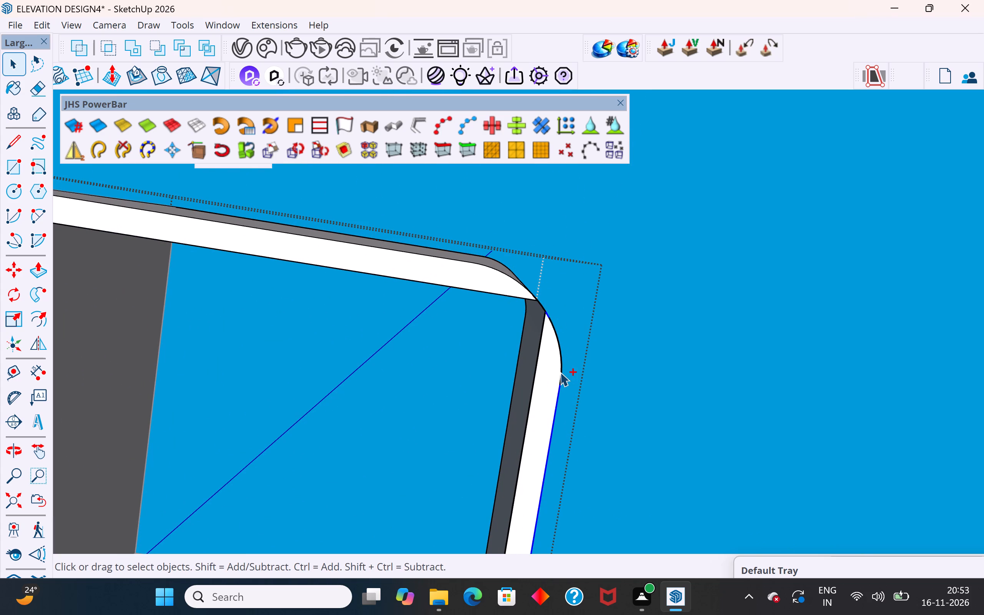
left_click(560, 372, "ctrl")
left_click(556, 330, "ctrl")
left_click(535, 294, "ctrl")
left_click(512, 276, "ctrl")
left_click(485, 266, "ctrl")
scroll(485, 266, "up", 9, "ctrl")
left_click(514, 273, "ctrl")
left_click(527, 282, "ctrl")
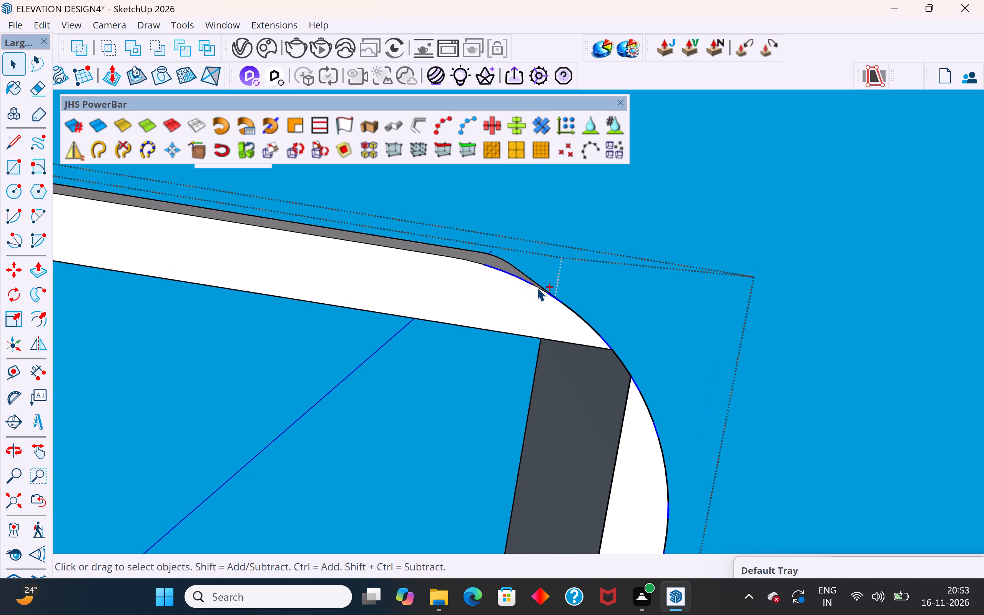
left_click(537, 287, "ctrl")
left_click(580, 319, "ctrl")
scroll(610, 313, "down", 5)
middle_click_drag(623, 342, 581, 484)
scroll(595, 460, "up", 1)
scroll(623, 280, "down", 15)
middle_click_drag(594, 345, 585, 404)
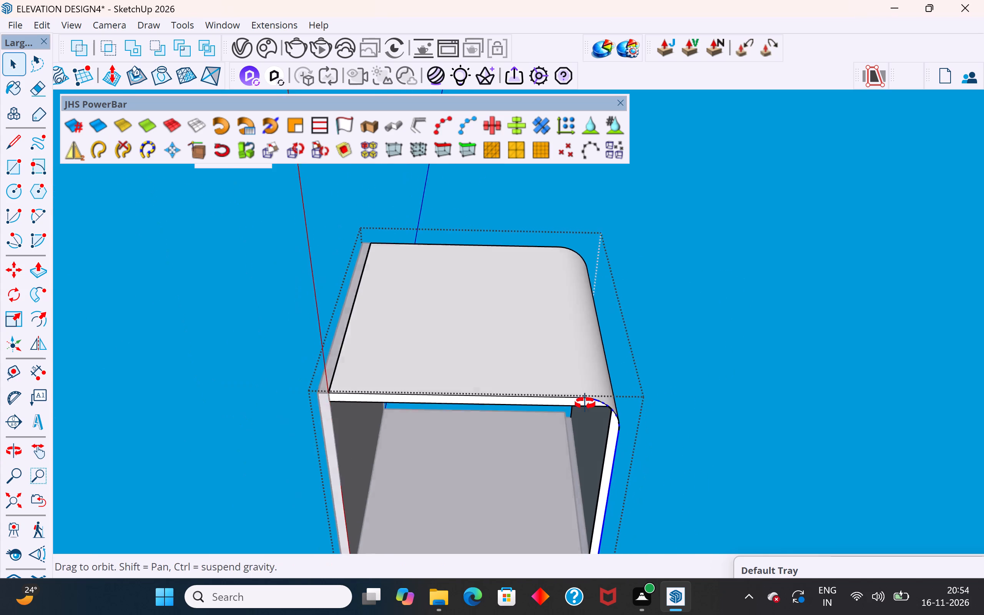
middle_click_drag(585, 404, 582, 505)
scroll(589, 333, "down", 5)
scroll(593, 459, "up", 6)
scroll(604, 432, "down", 5)
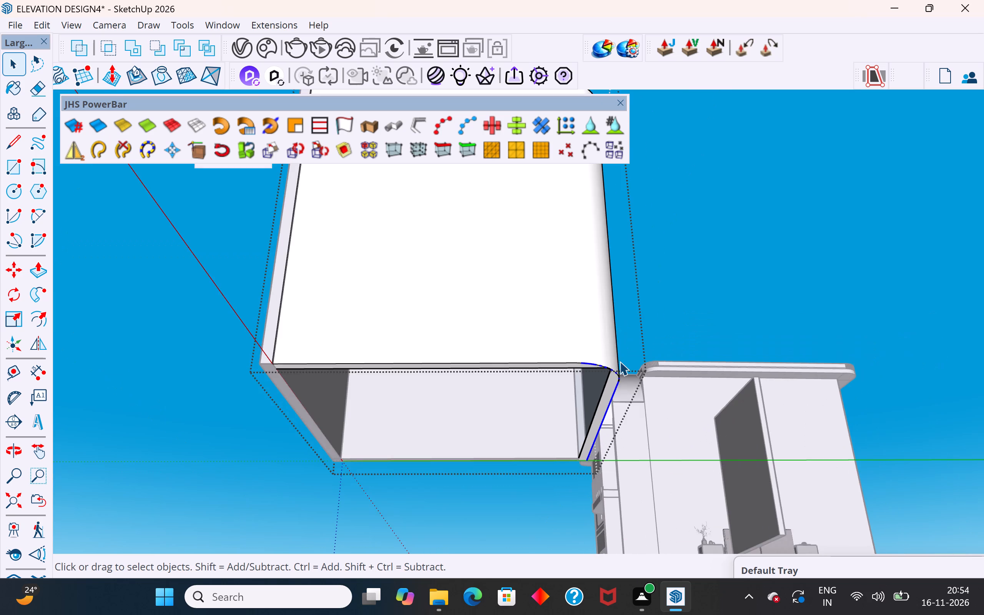
scroll(620, 361, "up", 18)
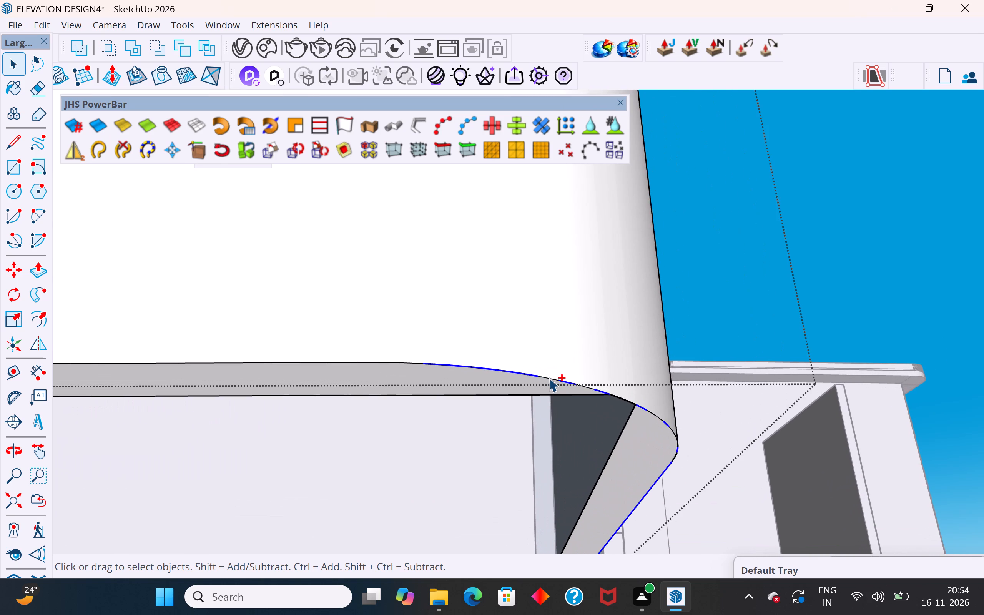
left_click(549, 378, "ctrl")
left_click(582, 385, "ctrl")
left_click(654, 415, "ctrl")
left_click(650, 411, "ctrl")
middle_click_drag(628, 373, 518, 357)
left_click(759, 411, "ctrl")
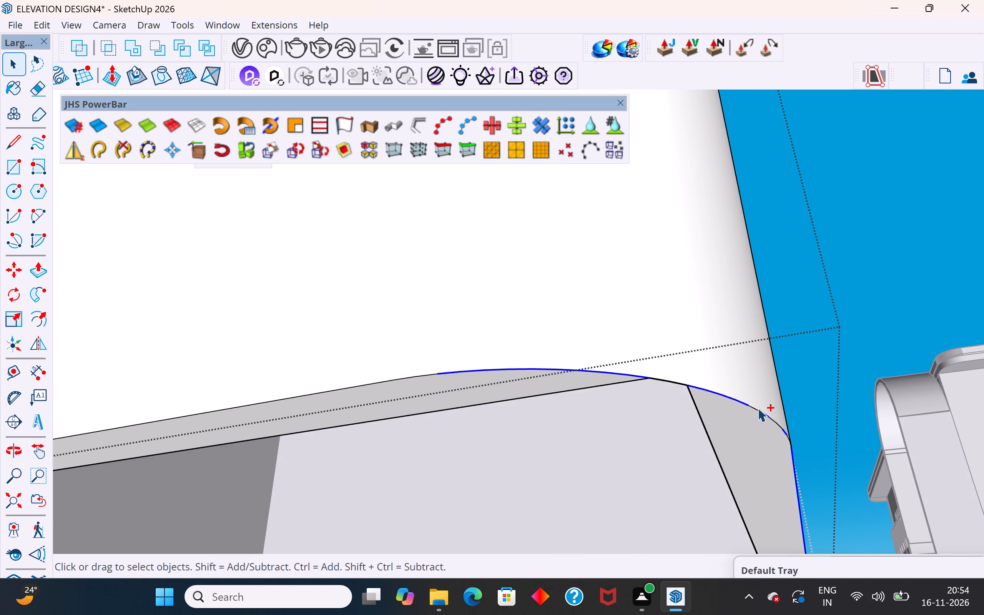
left_click(753, 408, "ctrl")
left_click(771, 420, "ctrl")
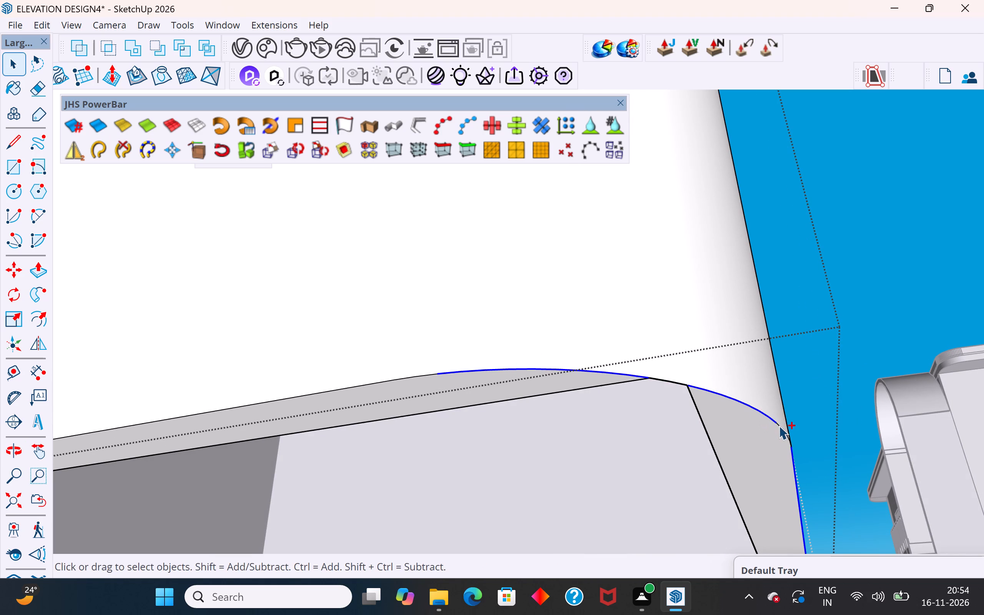
left_click(779, 426, "ctrl")
scroll(738, 385, "down", 4)
middle_click(736, 385)
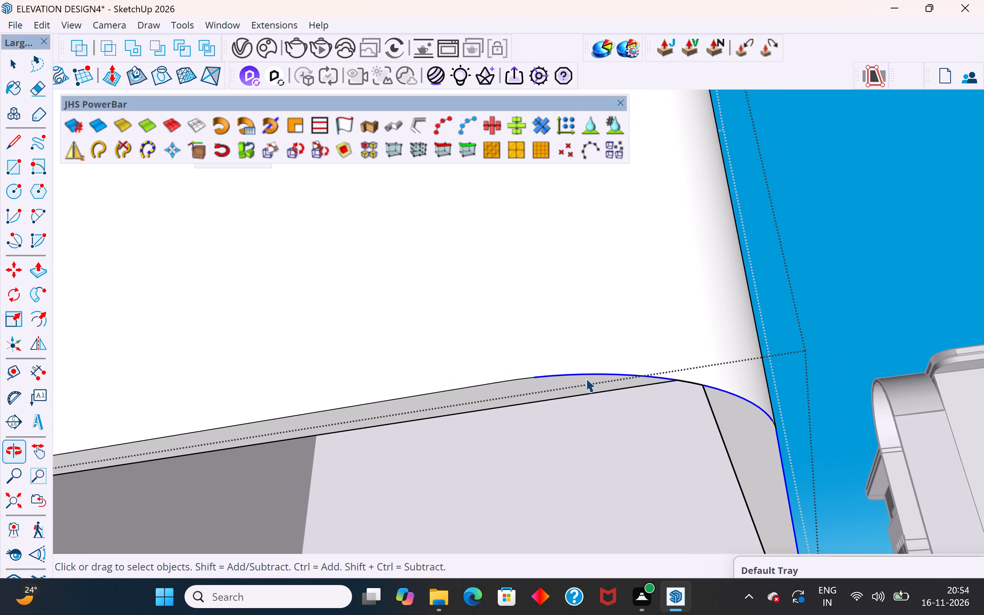
left_click(525, 378, "ctrl")
left_click(515, 379, "ctrl")
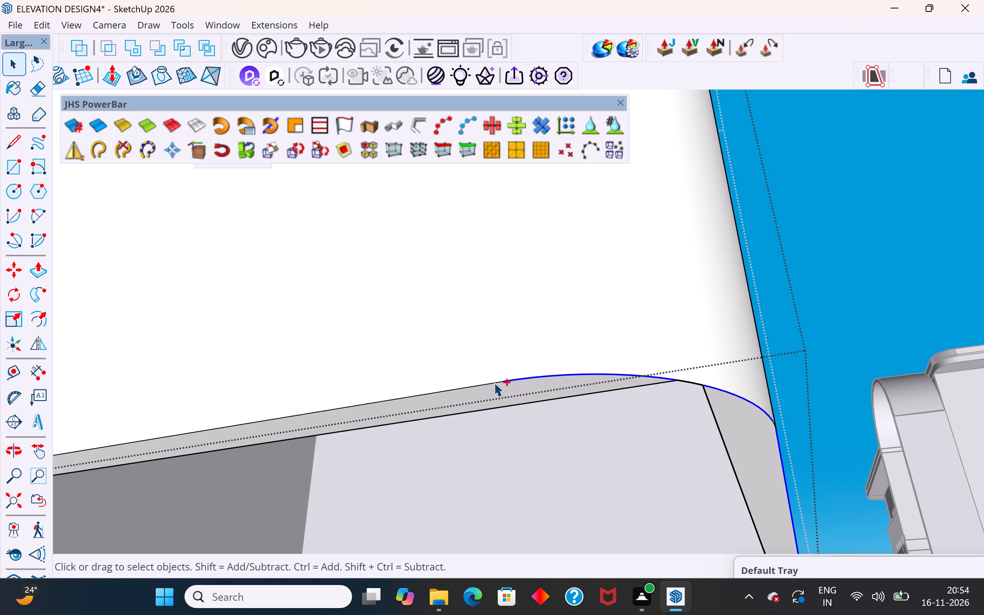
left_click(494, 382, "ctrl")
scroll(587, 353, "down", 6)
scroll(587, 353, "up", 1)
scroll(587, 353, "down", 6)
middle_click_drag(597, 358, 605, 303)
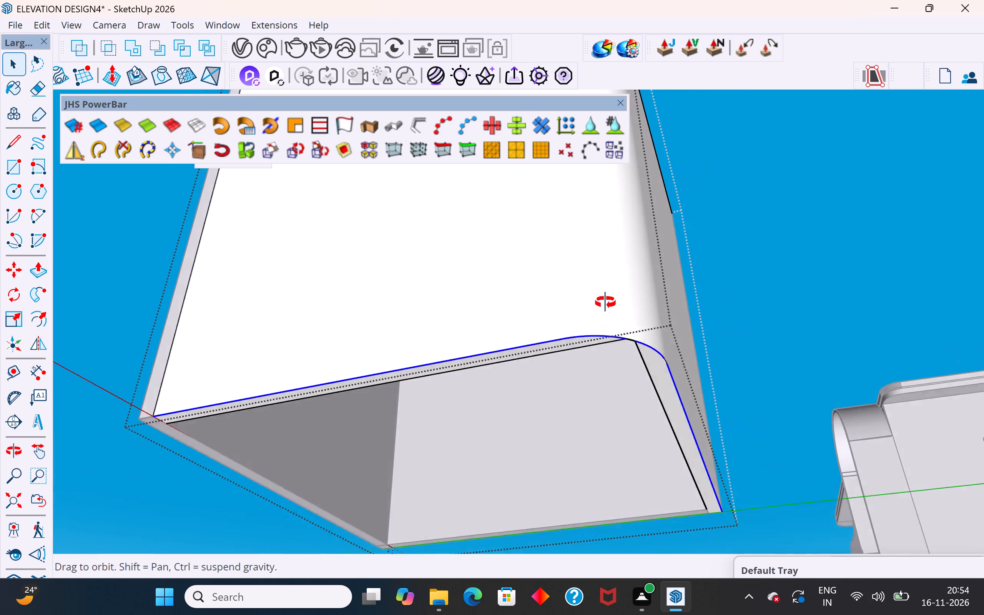
middle_click_drag(605, 303, 599, 260)
middle_click_drag(618, 290, 614, 242)
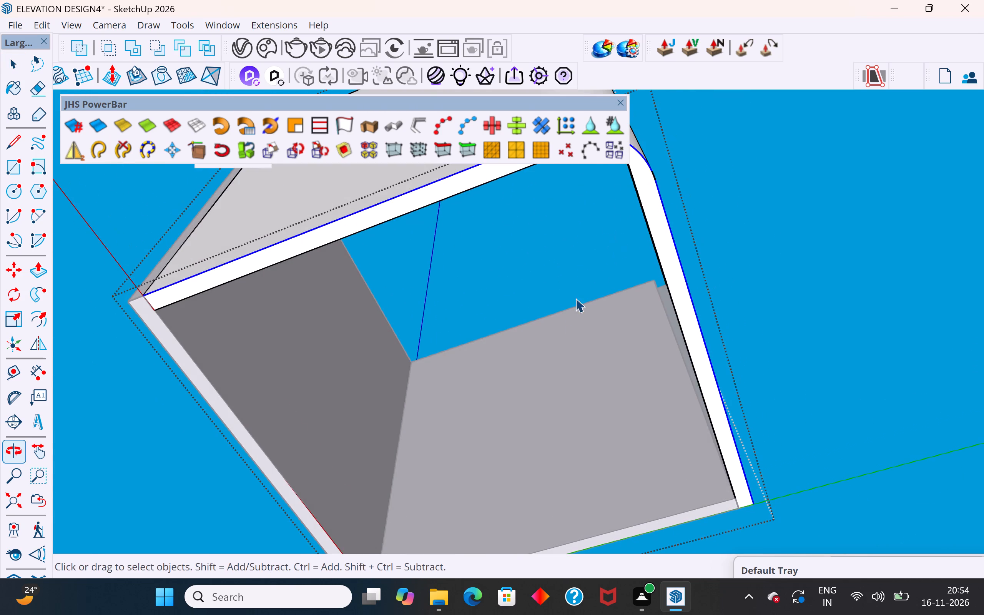
scroll(567, 311, "down", 6)
middle_click_drag(584, 328, 623, 247)
scroll(568, 485, "down", 8)
middle_click_drag(591, 402, 650, 252)
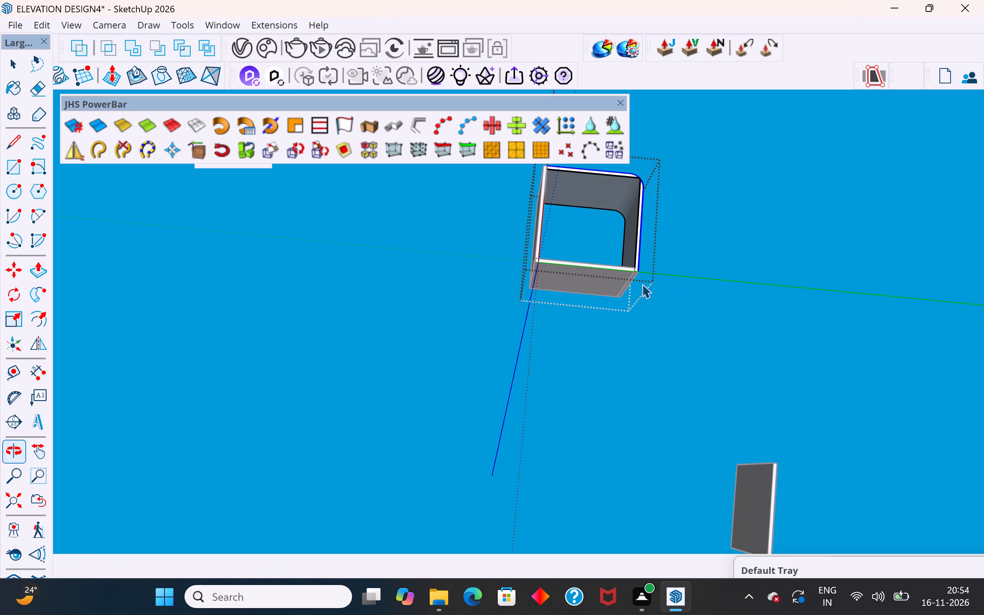
scroll(550, 442, "down", 6)
middle_click_drag(582, 276, 589, 245)
scroll(589, 245, "down", 1)
scroll(598, 261, "up", 12)
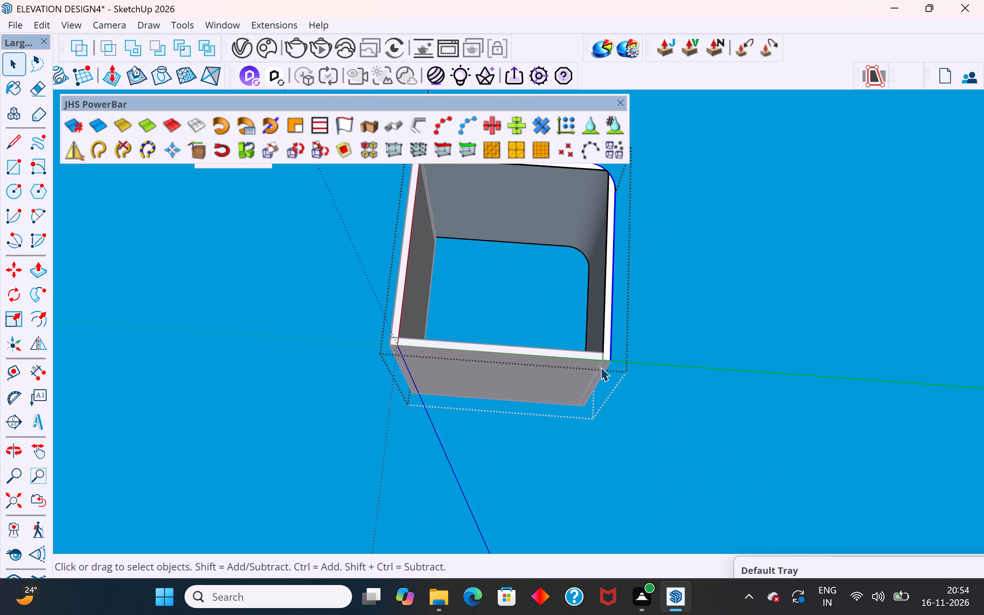
scroll(600, 367, "up", 6)
key("m")
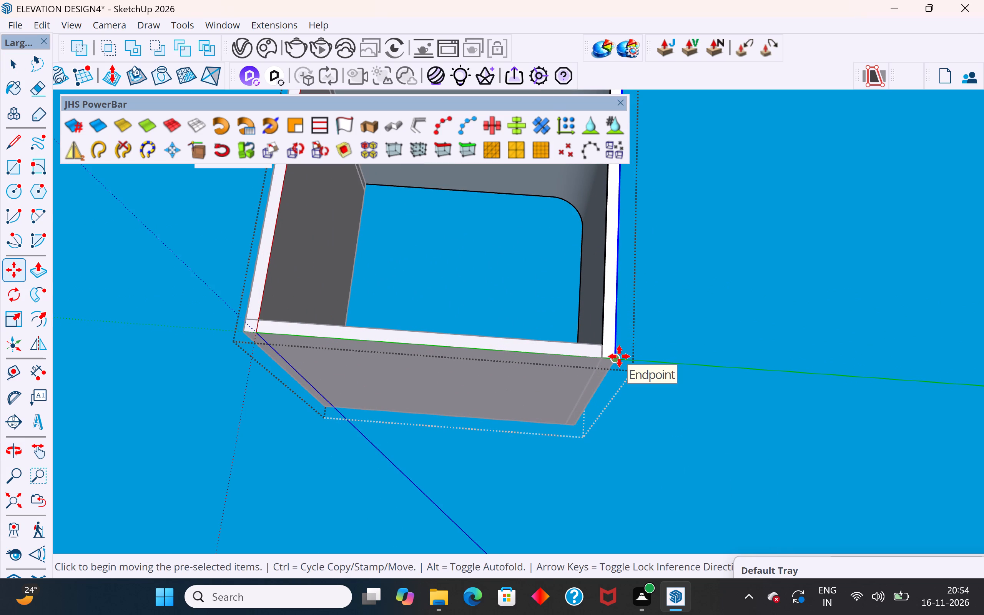
left_click(619, 356, "ctrl")
left_click(602, 357)
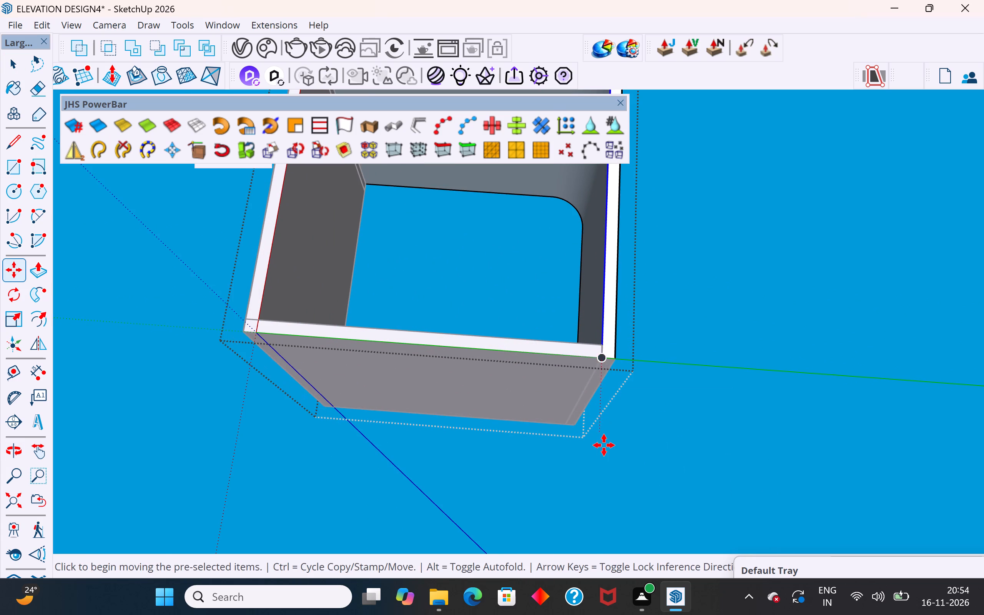
scroll(604, 445, "down", 6)
middle_click_drag(617, 336, 584, 467)
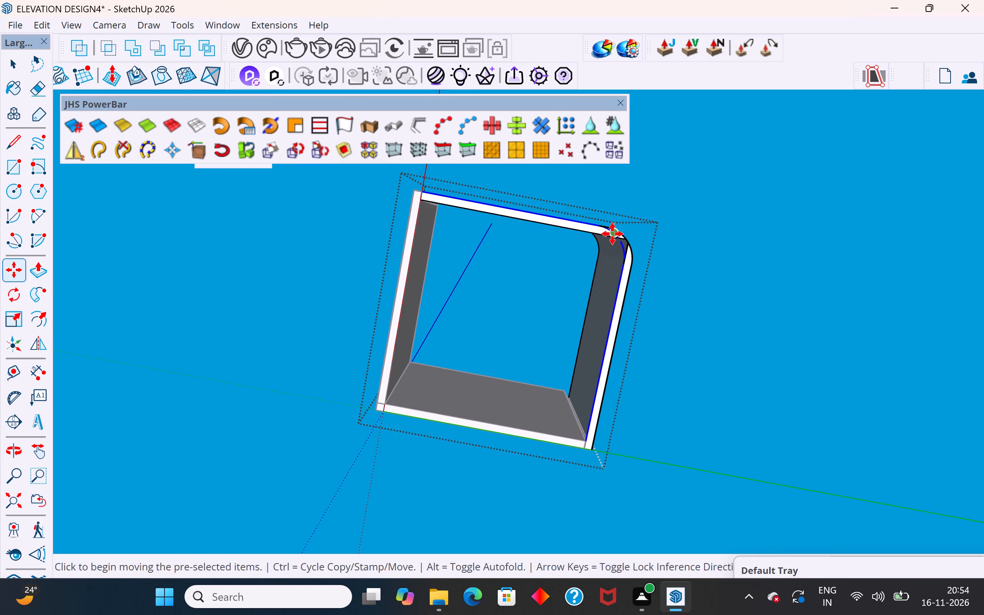
Undo the copied bottom outline and the preceding edits inside the rounded-corner wall group.
middle_click_drag(612, 236, 587, 277)
scroll(596, 234, "up", 11)
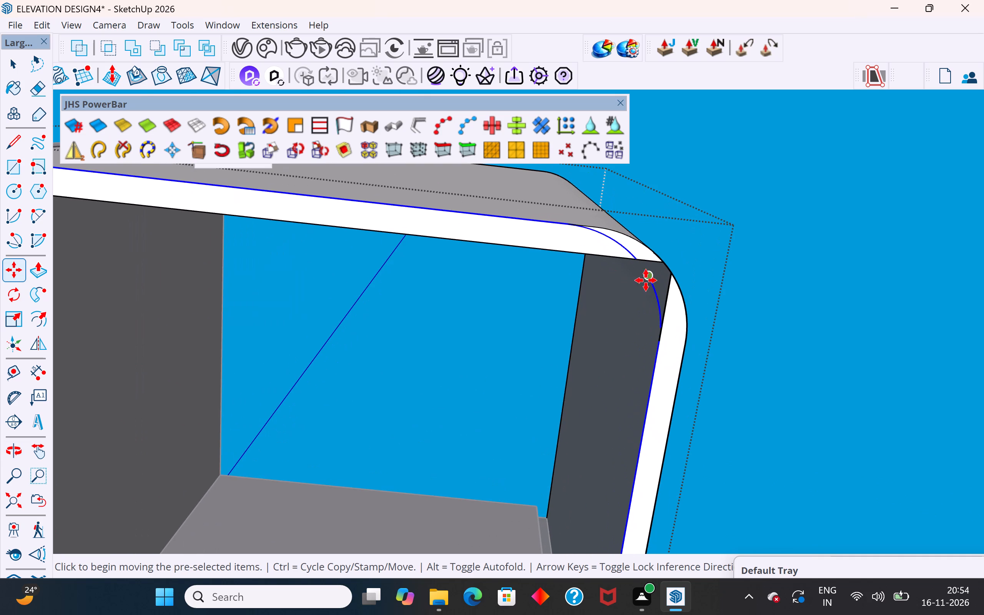
scroll(641, 325, "down", 7)
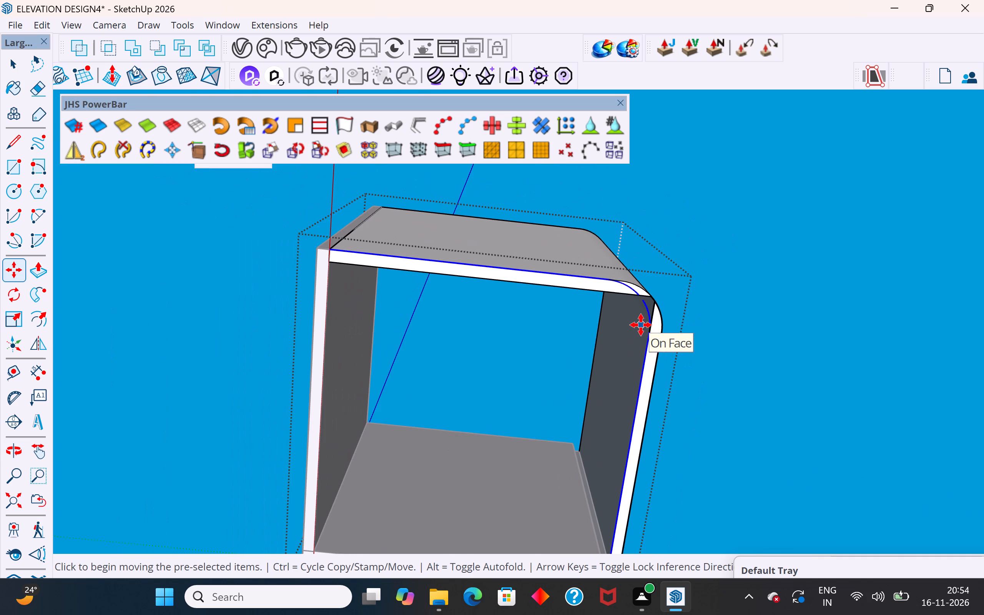
key("ctrl+z")
key("ctrl+z")
key("ctrl+z")
key("ctrl+z")
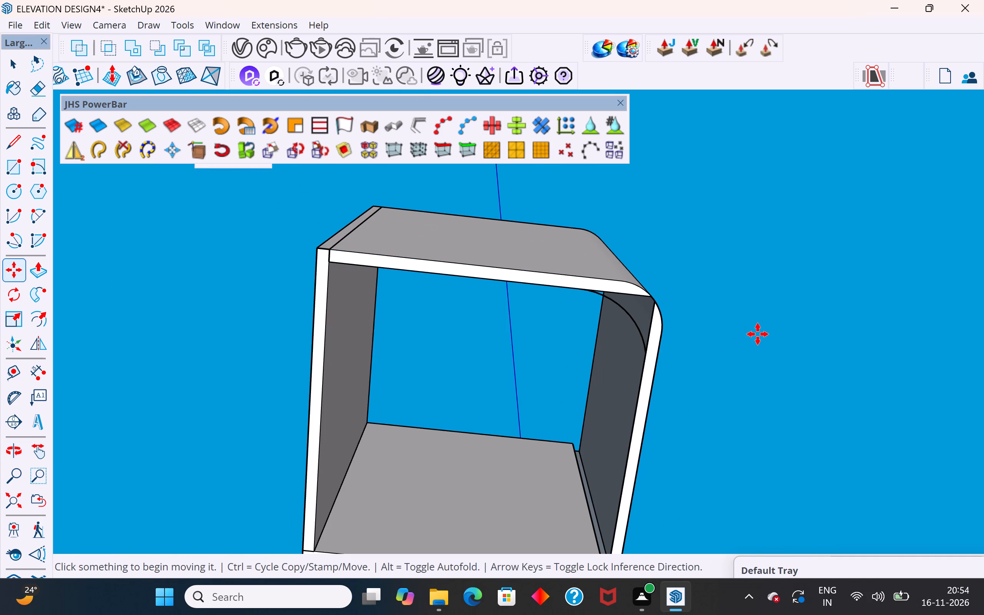
key("ctrl+z")
Draw a 10' by 10' rectangle on open ground beside the separate four-walled room.
scroll(655, 370, "down", 6)
middle_click_drag(729, 272, 637, 529)
middle_click_drag(697, 284, 545, 560)
scroll(532, 327, "down", 5)
middle_click_drag(625, 378, 429, 489)
scroll(711, 206, "down", 4)
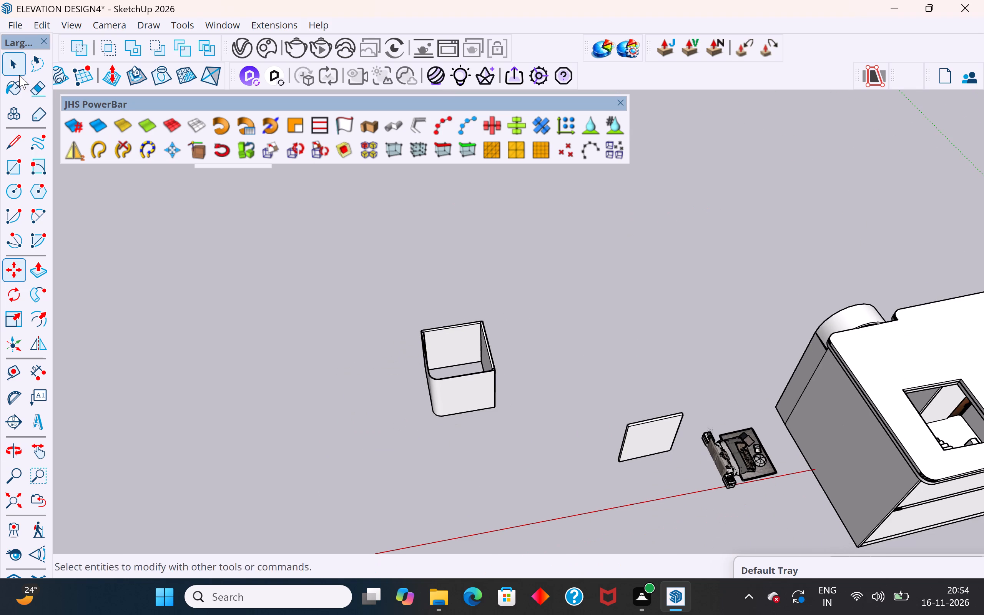
left_click(8, 168)
left_click(12, 168)
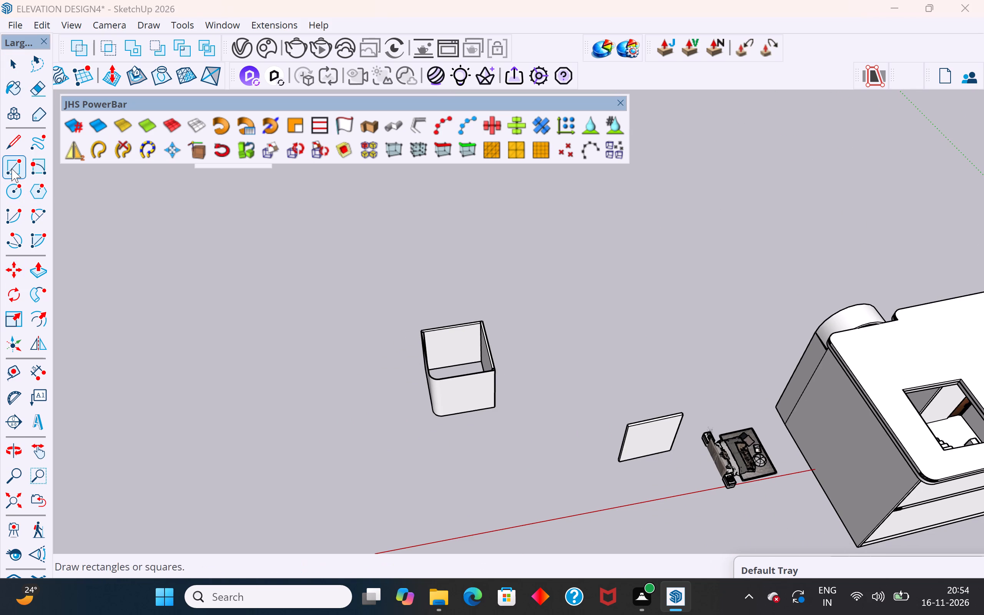
left_click(226, 375)
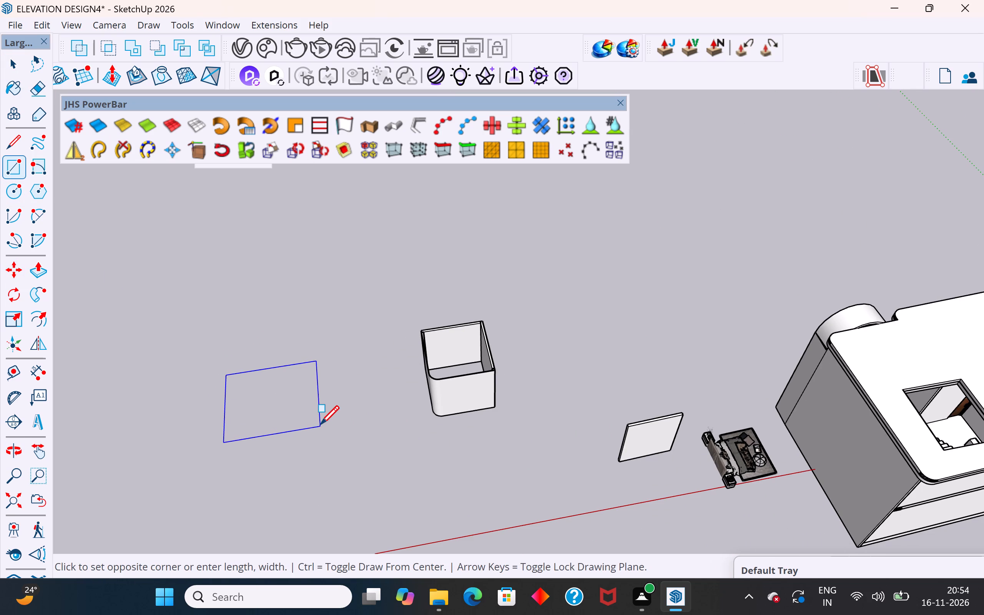
type("10',")
type("10'")
key("Return")
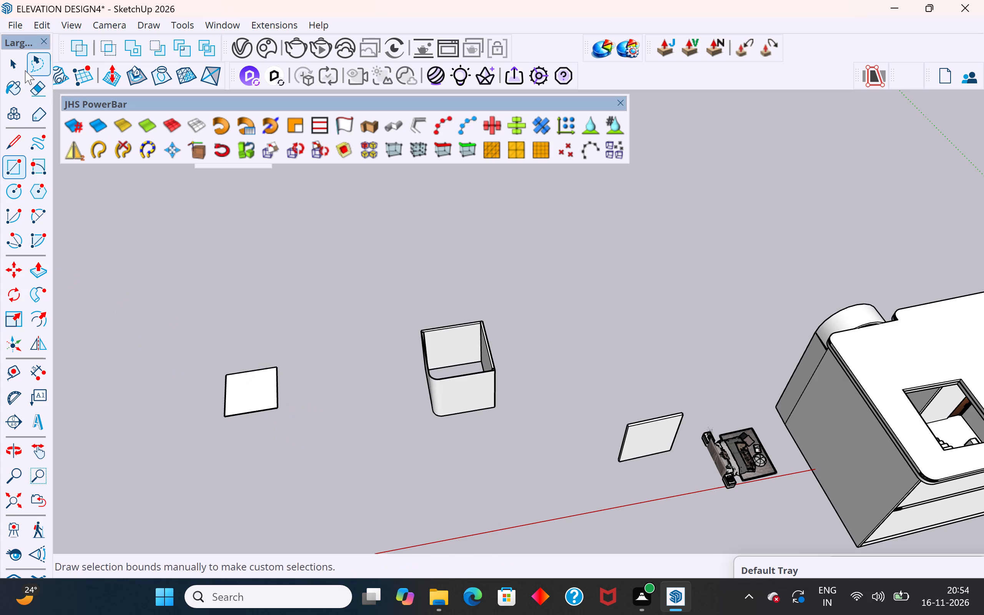
Extrude the new square upward by 12' with Push/Pull to make a solid box.
left_click(15, 63)
left_click(260, 400)
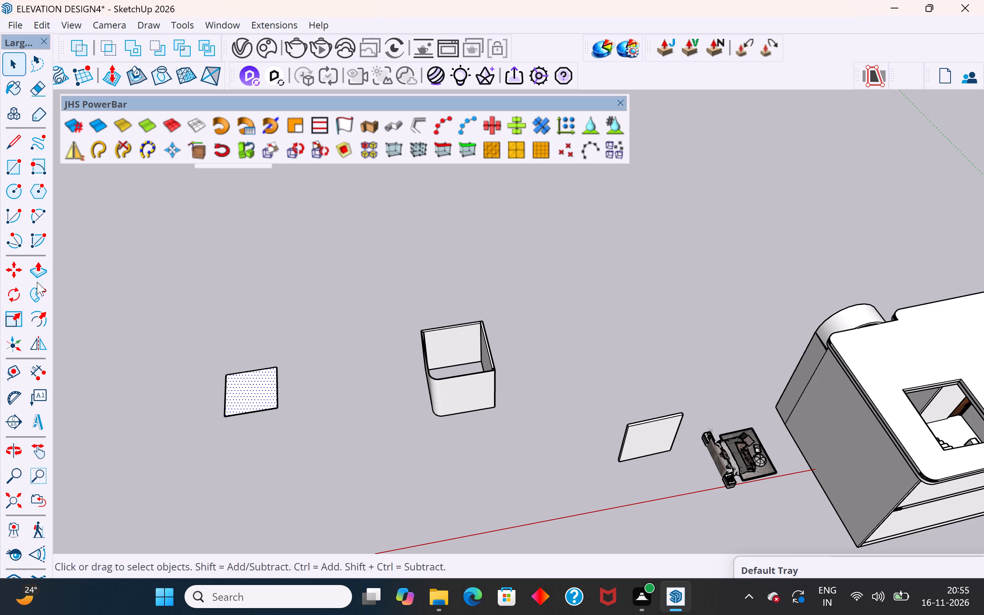
left_click(41, 271)
left_click(257, 397)
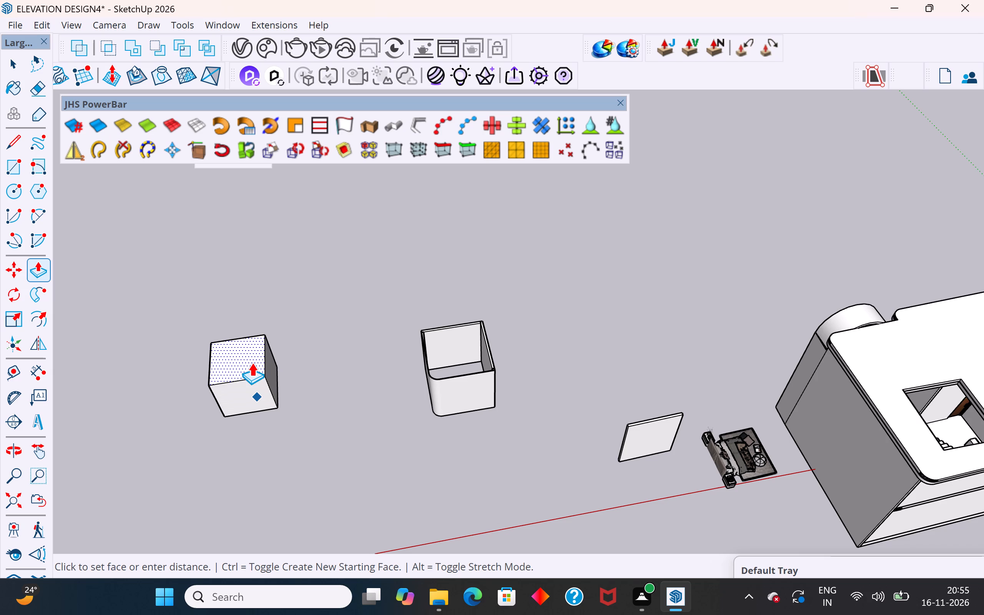
type("12'")
key("Return")
Push/Pull one vertical side face of the new box outward by 5".
scroll(572, 415, "down", 6)
middle_click_drag(422, 437, 399, 319)
scroll(329, 436, "up", 7)
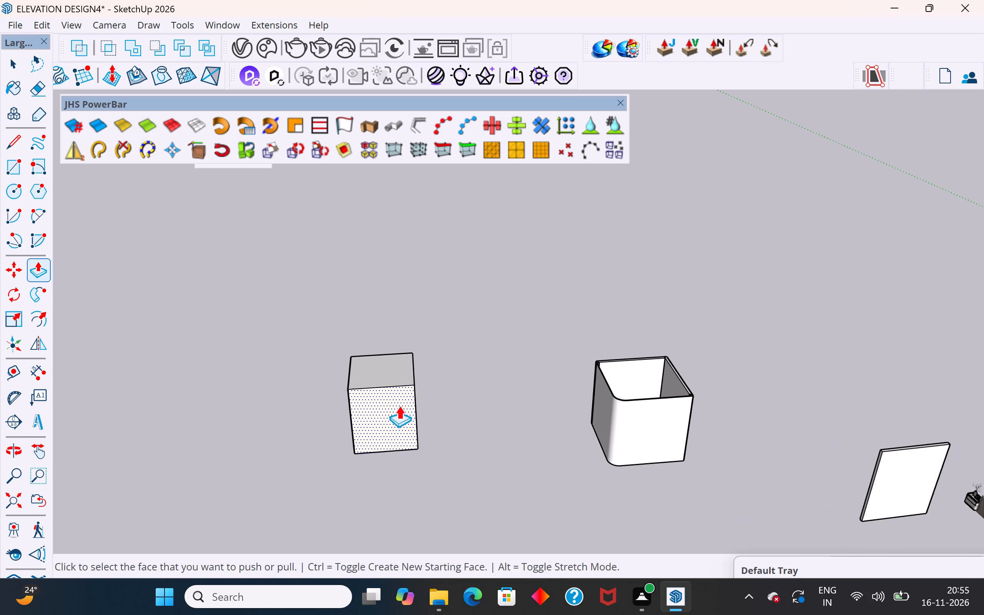
scroll(382, 378, "up", 5)
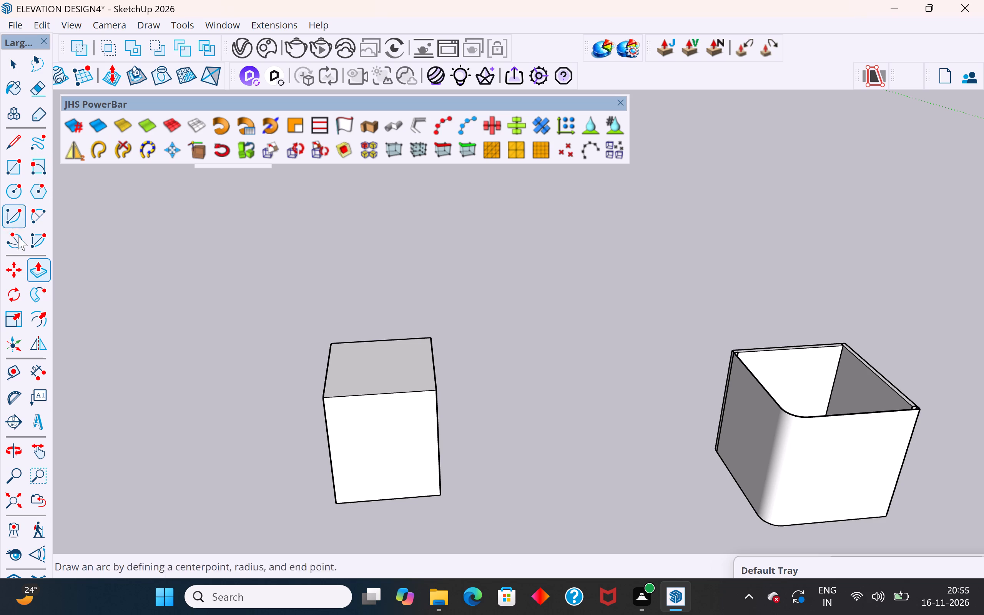
left_click(35, 274)
left_click(385, 440)
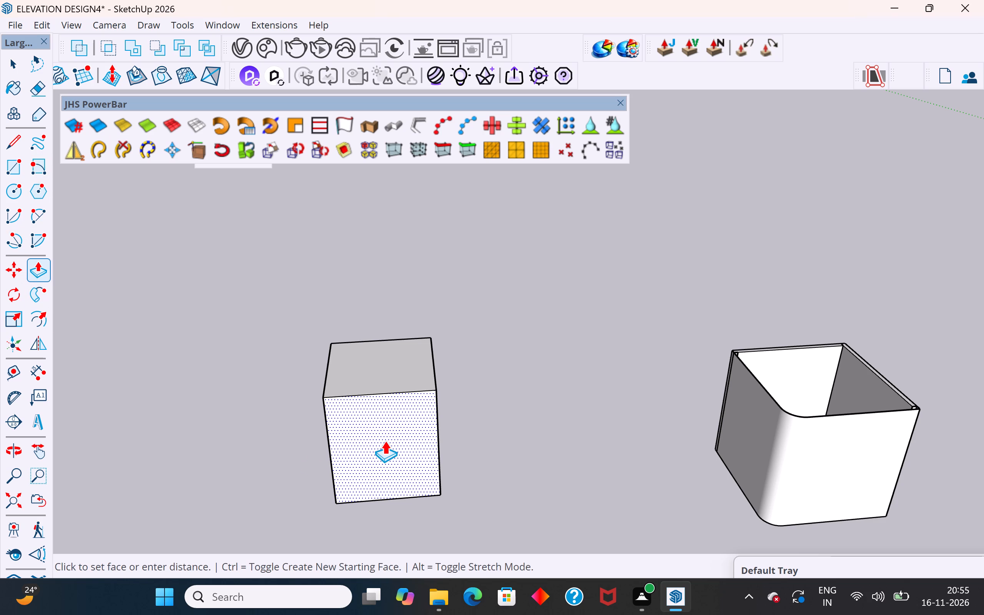
type("5\"")
key("Return")
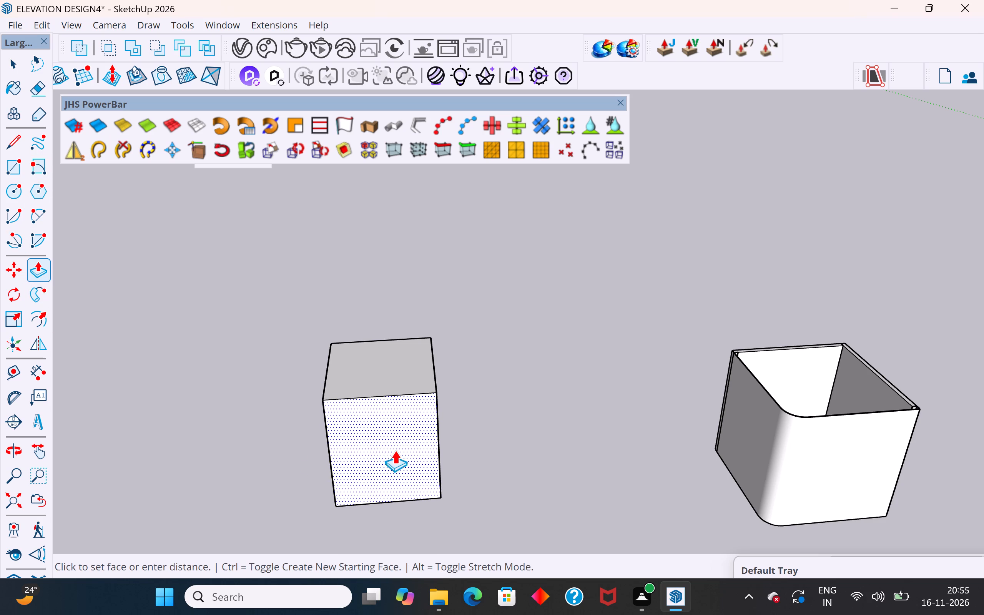
Repeat the same 5" outward Push/Pull on the box's three remaining vertical side faces.
scroll(572, 447, "down", 2)
middle_click_drag(571, 448, 412, 557)
double_click(448, 381)
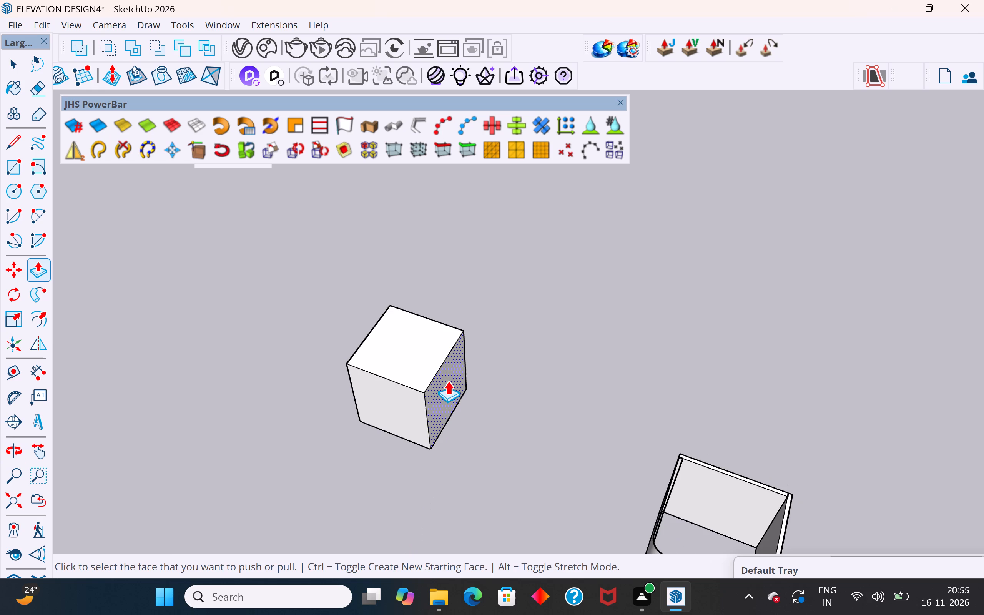
middle_click_drag(542, 386, 198, 477)
scroll(437, 474, "down", 3)
middle_click_drag(554, 395, 332, 384)
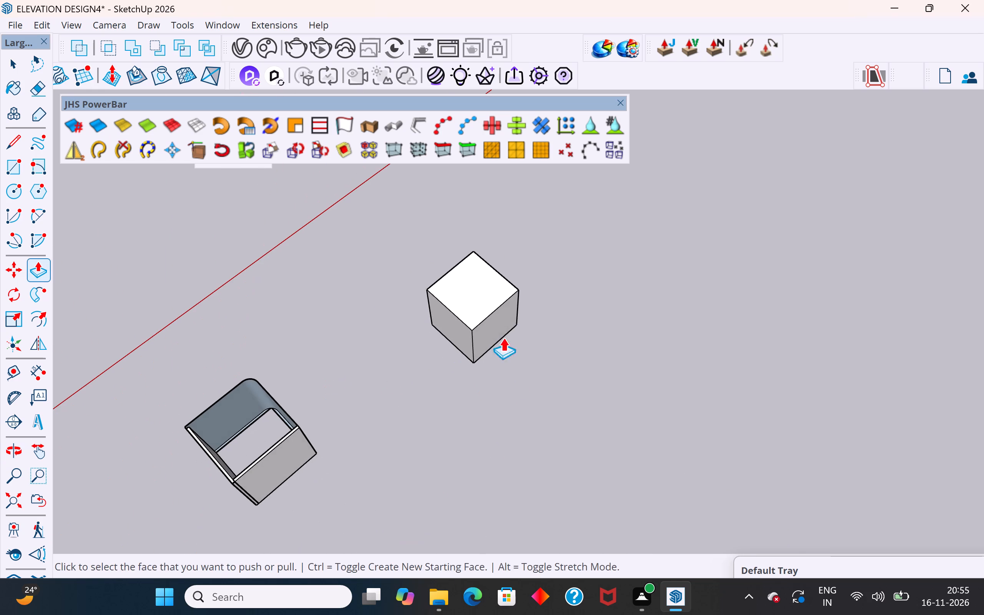
double_click(488, 323)
middle_click_drag(589, 361, 221, 394)
middle_click_drag(549, 326, 397, 283)
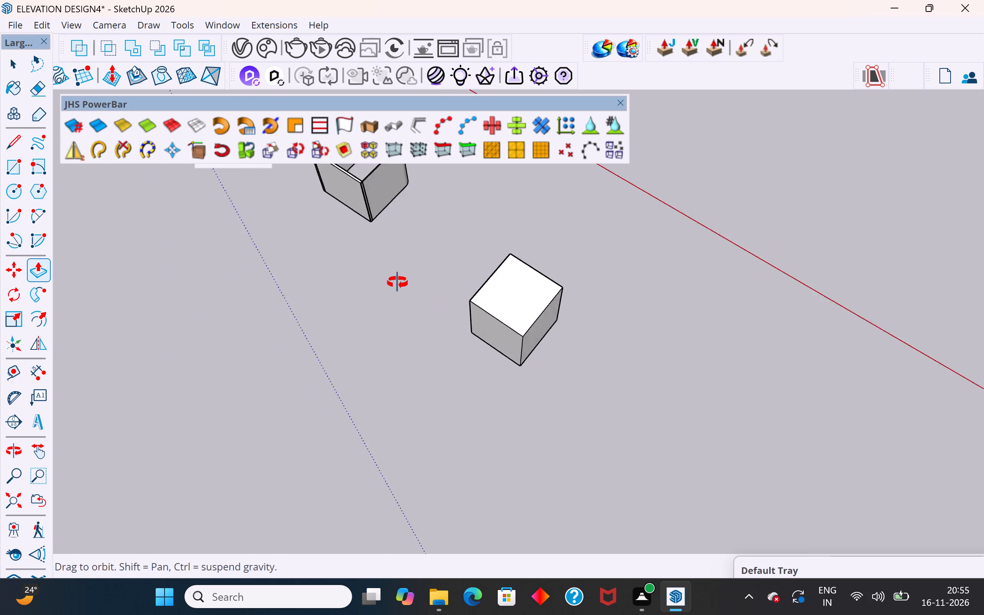
middle_click_drag(397, 283, 396, 282)
double_click(531, 320)
middle_click_drag(677, 354, 275, 312)
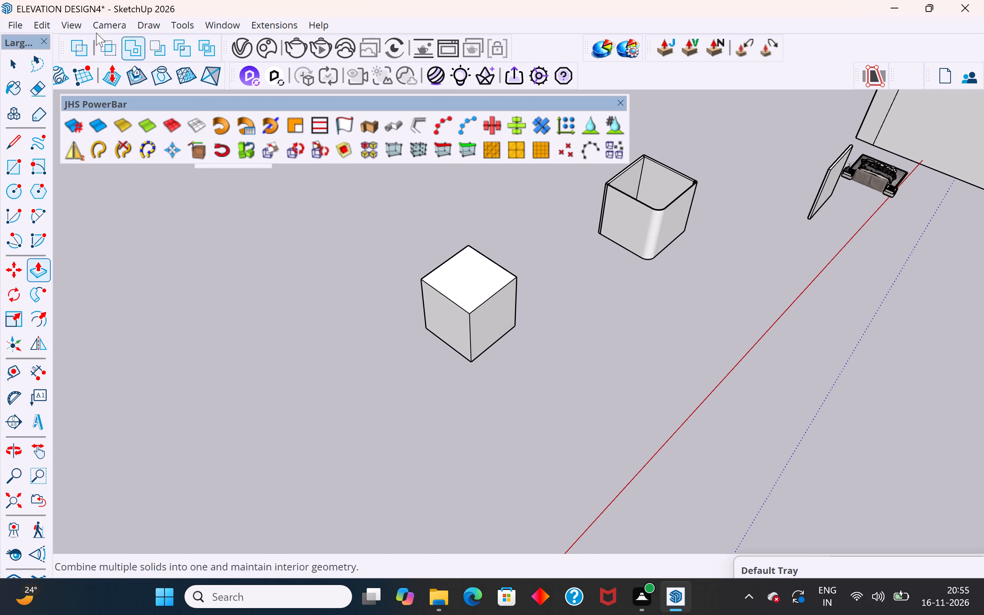
Select the box's front vertical corner edge on the side nearest the four-walled room and start Round Corner on it.
left_click(22, 61)
left_click(302, 366)
middle_click_drag(490, 391, 410, 301)
scroll(446, 250, "up", 1)
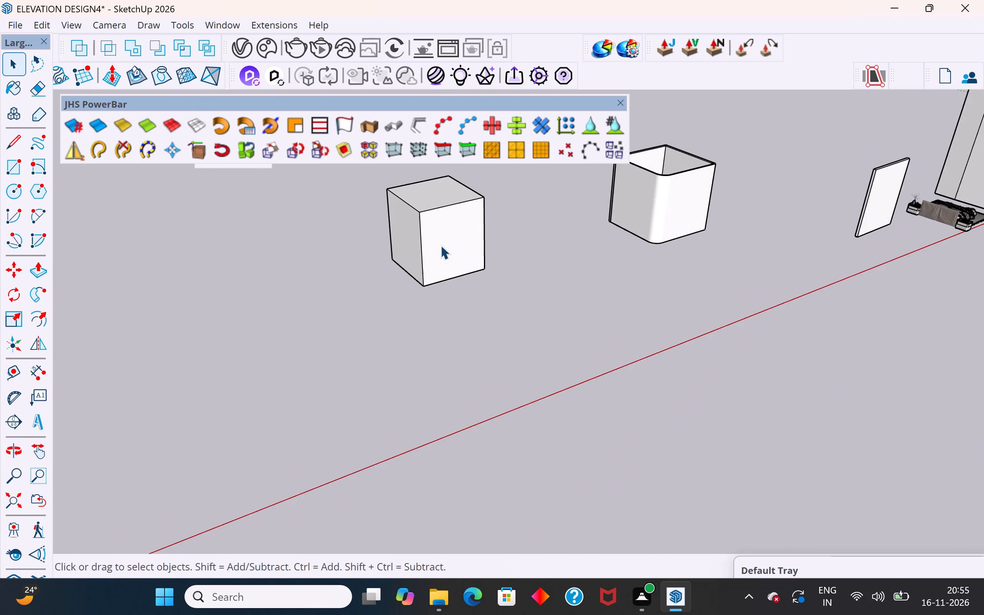
scroll(440, 245, "up", 1)
scroll(419, 322, "down", 4)
scroll(629, 334, "down", 2)
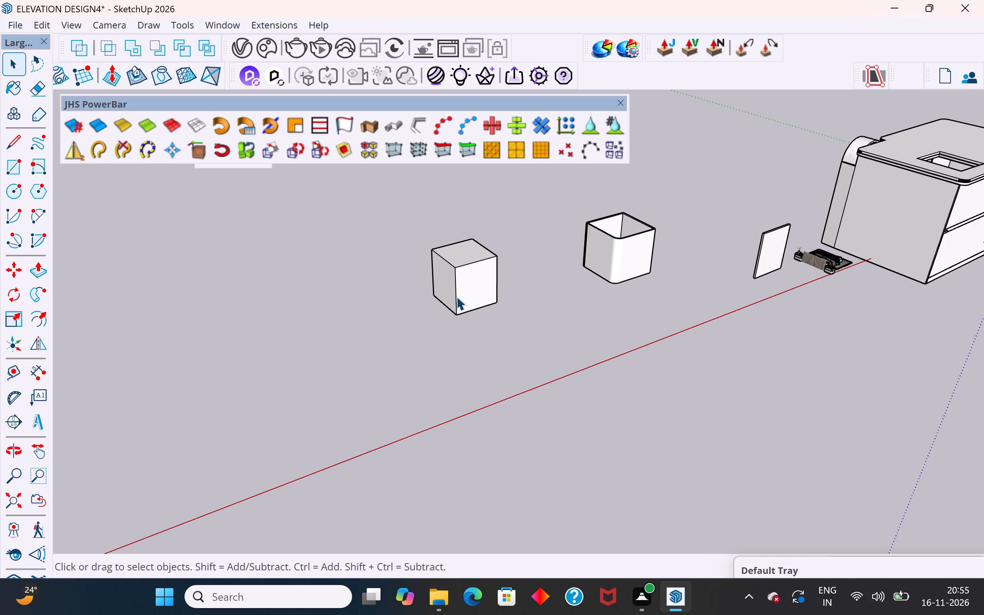
scroll(452, 296, "down", 3)
middle_click_drag(458, 321, 910, 340)
middle_click_drag(481, 334, 790, 329)
scroll(651, 381, "down", 3)
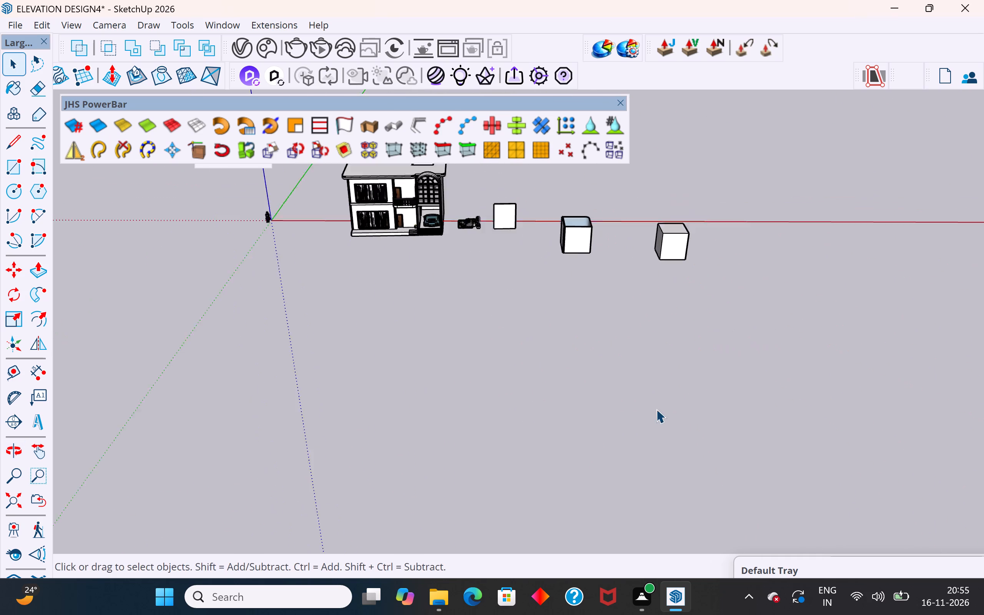
scroll(656, 409, "down", 2)
scroll(668, 205, "up", 9)
middle_click_drag(663, 303, 658, 254)
scroll(653, 310, "up", 6)
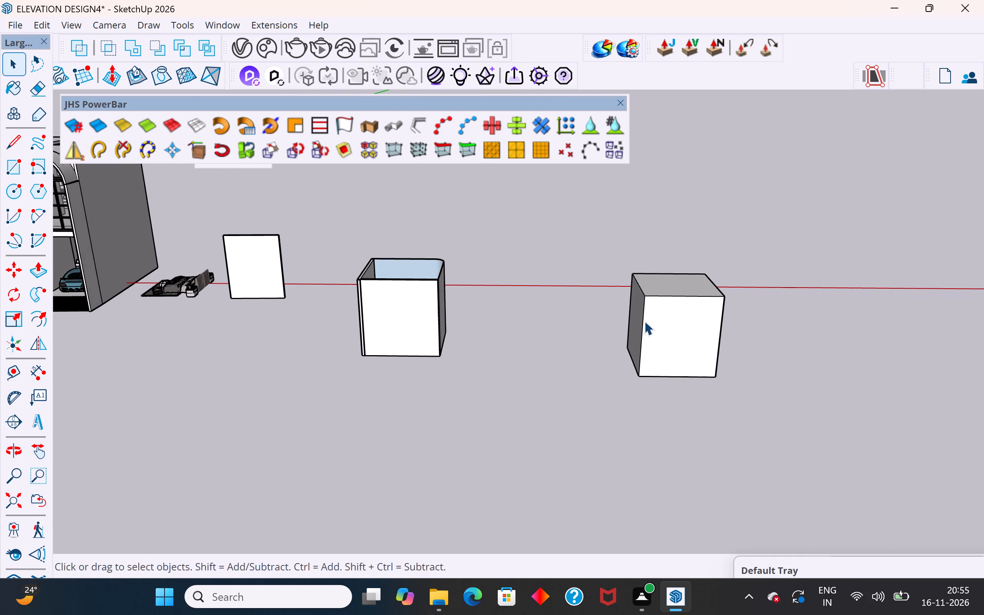
left_click(643, 321)
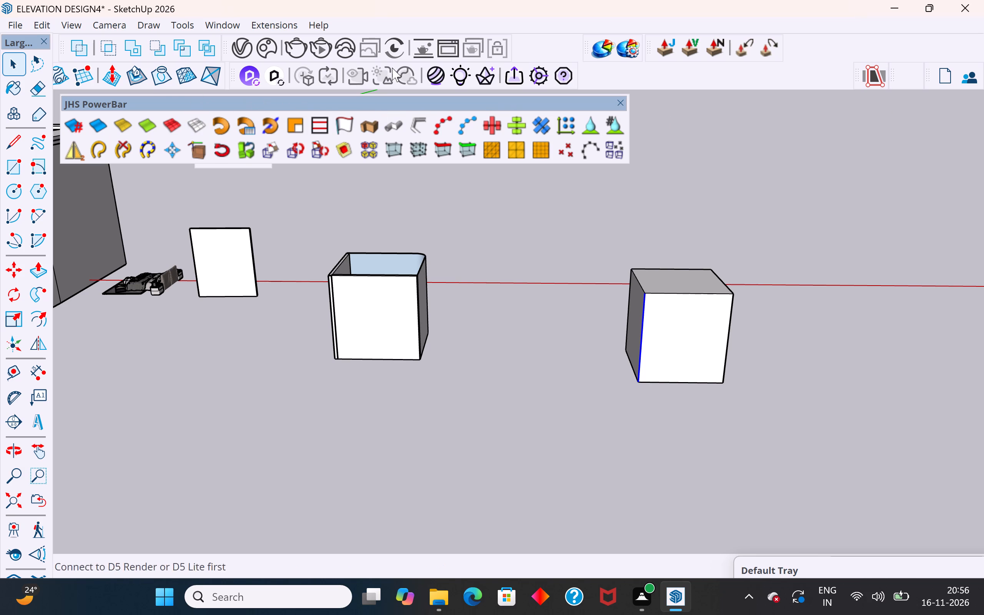
right_click(791, 25)
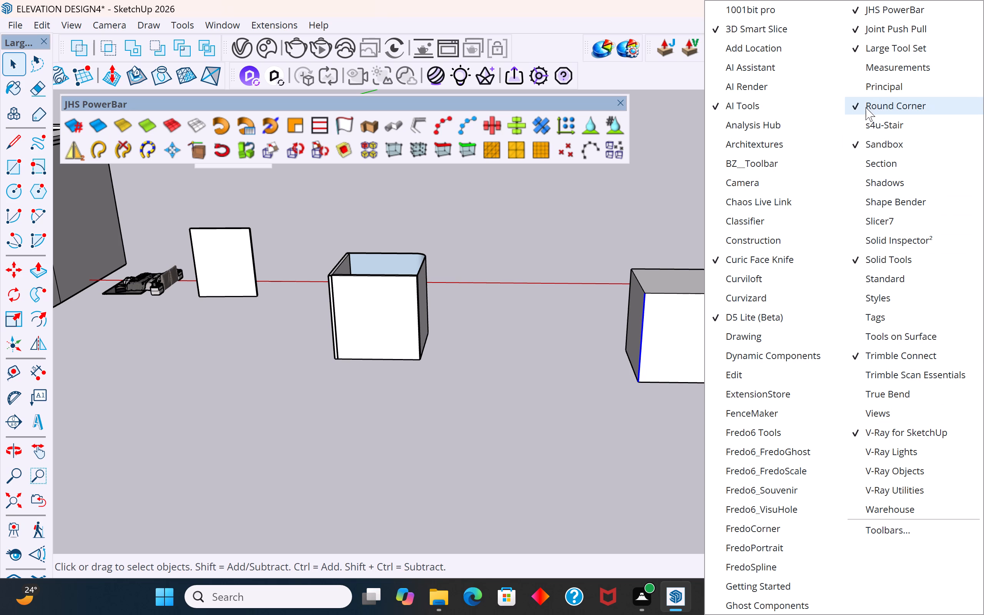
left_click_drag(493, 98, 496, 332)
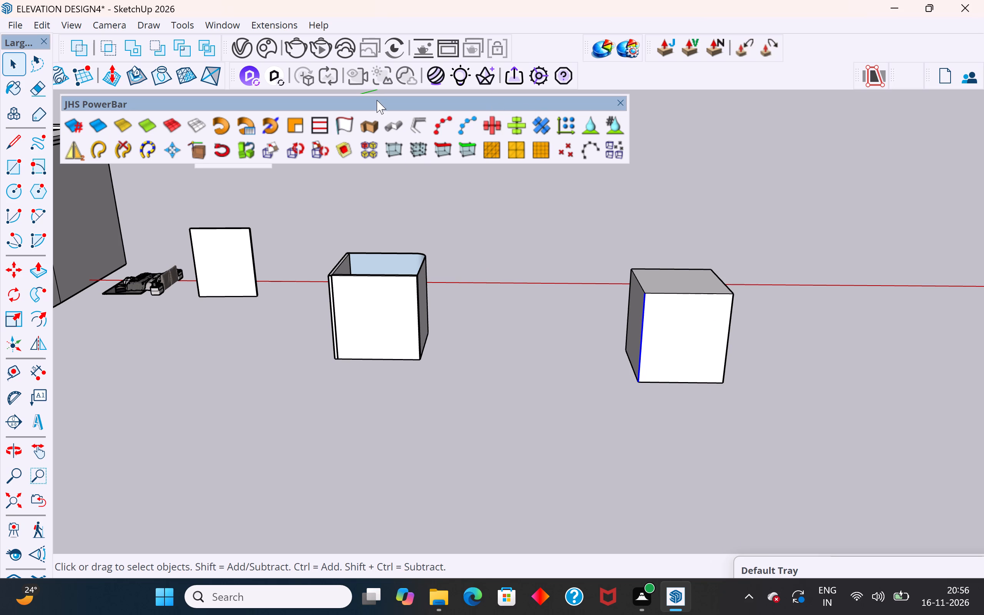
left_click_drag(377, 100, 672, 107)
left_click(214, 152)
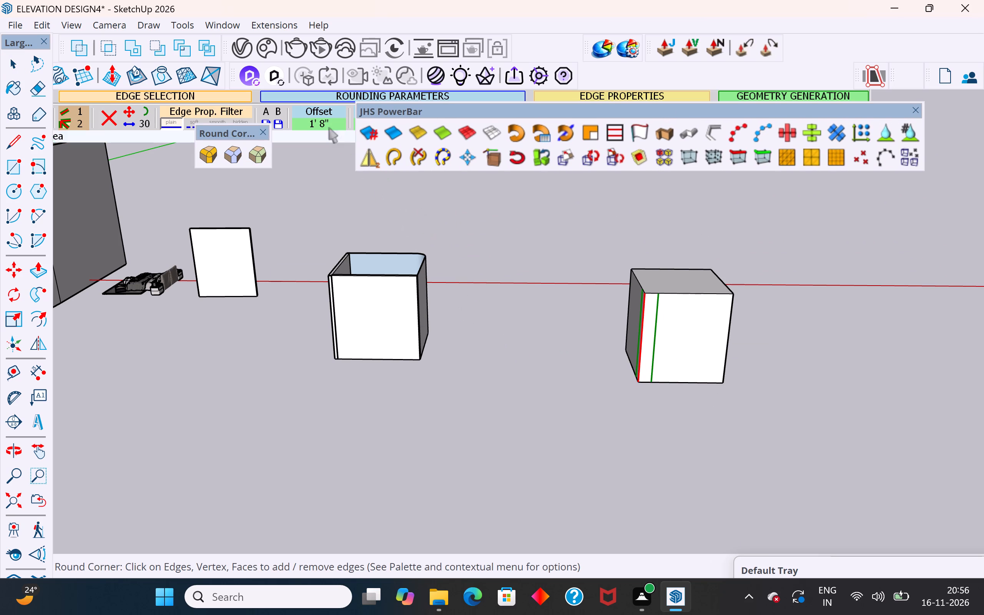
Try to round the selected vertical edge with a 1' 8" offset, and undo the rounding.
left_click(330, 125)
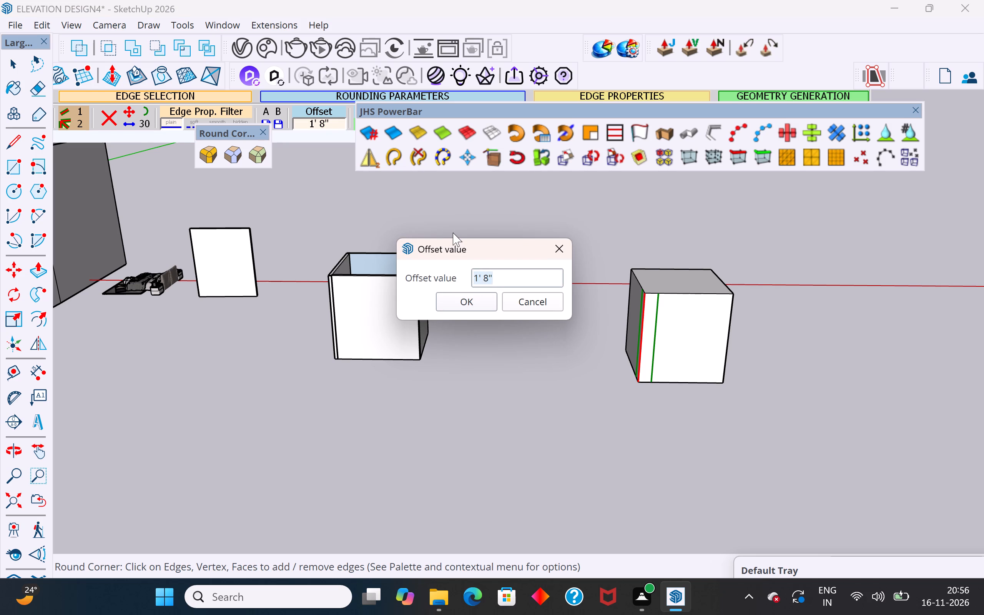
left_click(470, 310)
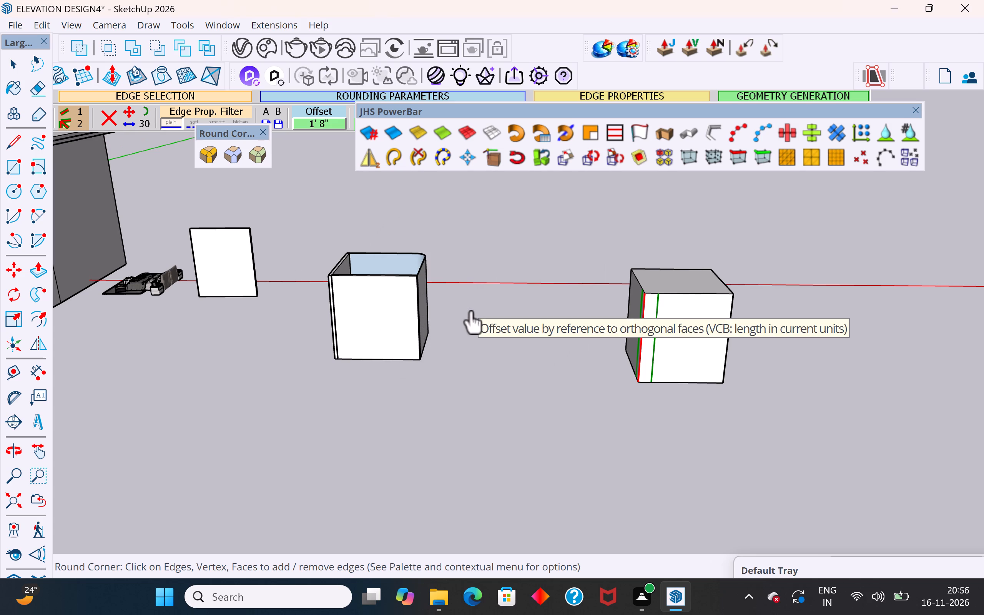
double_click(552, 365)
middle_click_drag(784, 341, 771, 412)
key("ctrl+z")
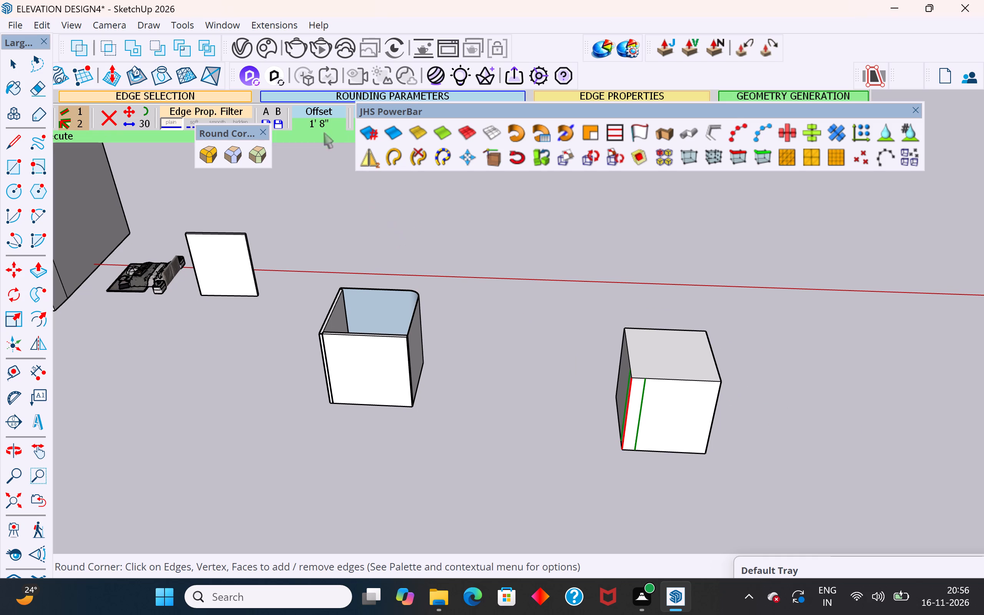
Round the box's selected vertical corner edge with an offset of 2'.
left_click(330, 124)
left_click_drag(468, 108, 678, 160)
left_click(520, 277)
key("BackSpace")
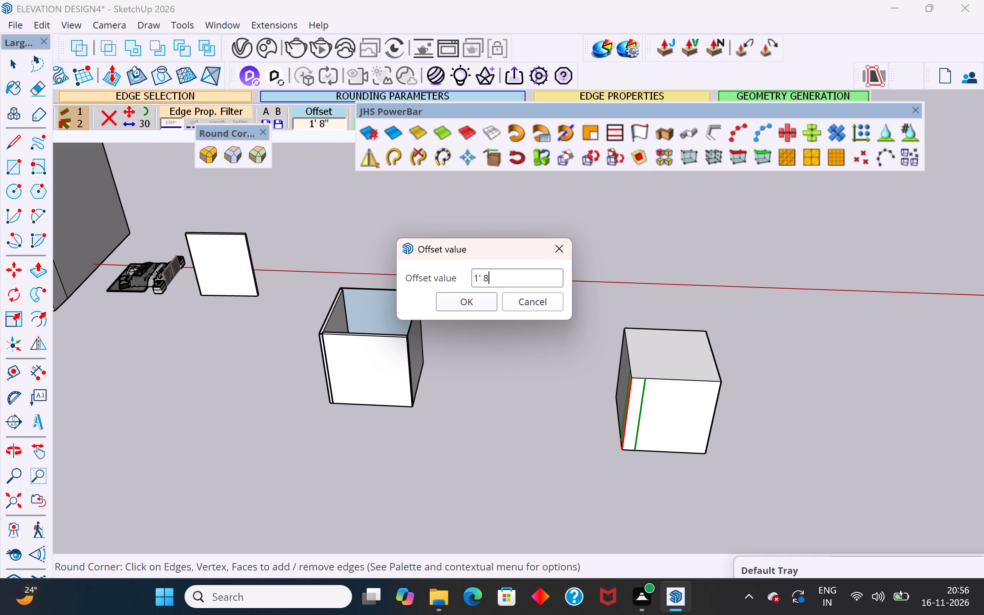
key("BackSpace")
key("BackSpace")
key("BackSpace")
key("BackSpace")
type("2'")
key("Return")
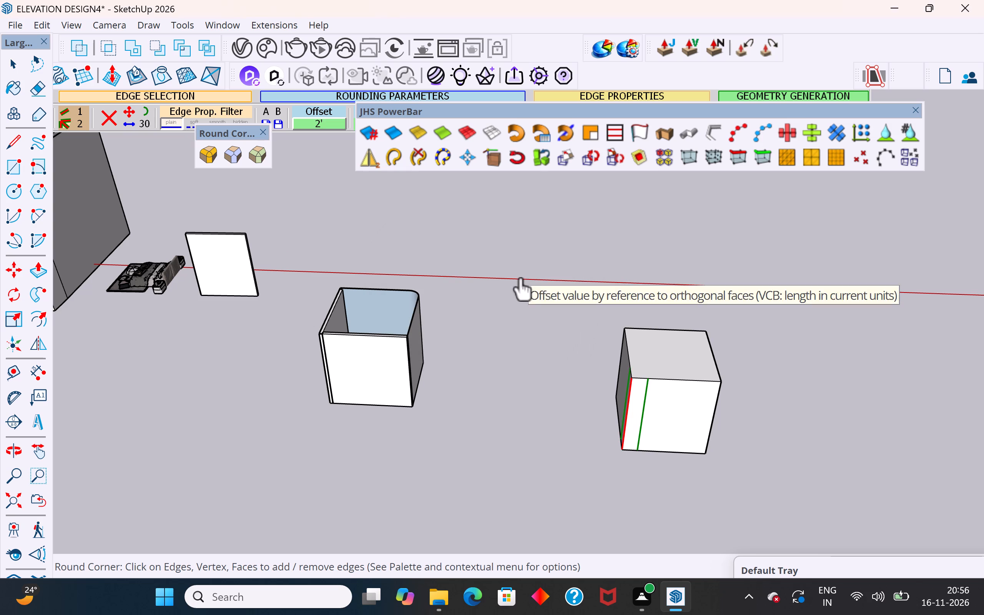
left_click_drag(484, 106, 679, 146)
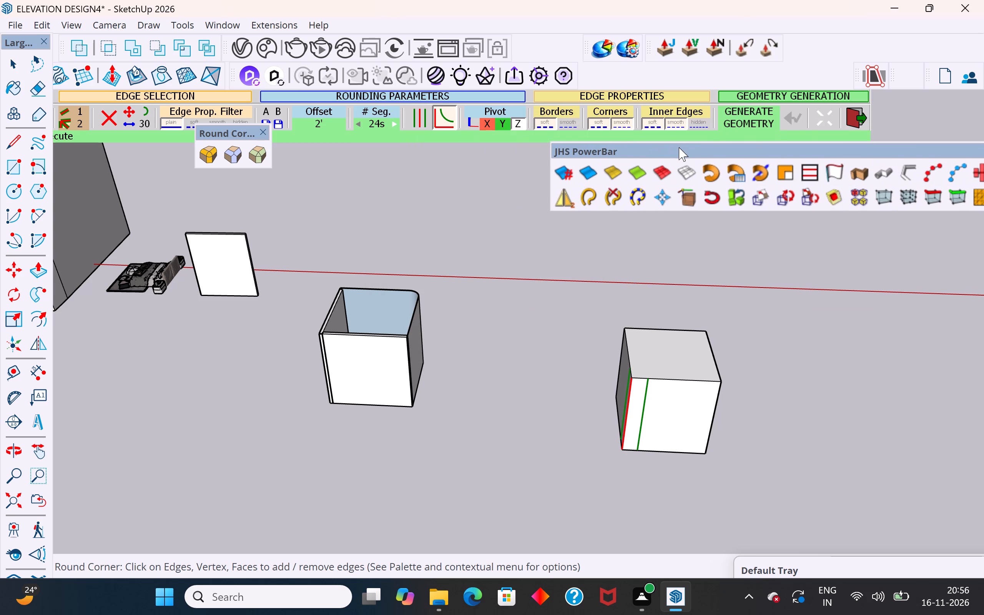
left_click(580, 479)
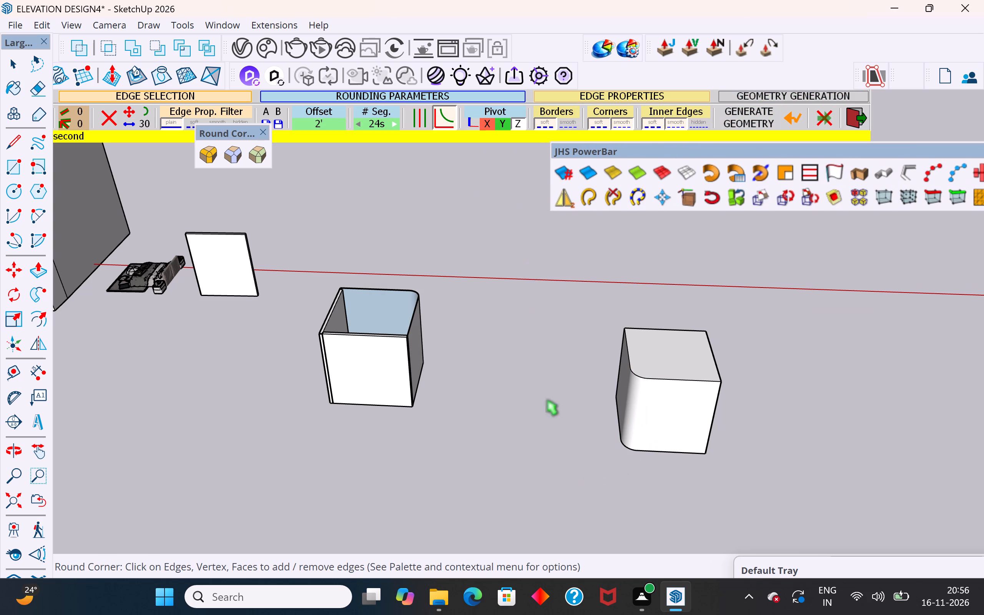
Undo the 2' rounding of the box's vertical corner edge.
key("ctrl+z")
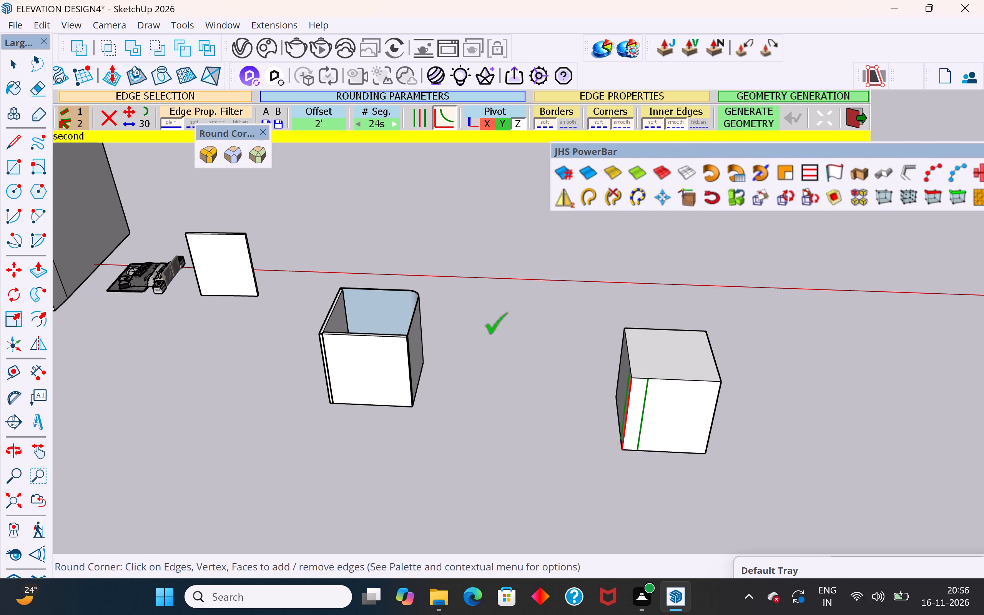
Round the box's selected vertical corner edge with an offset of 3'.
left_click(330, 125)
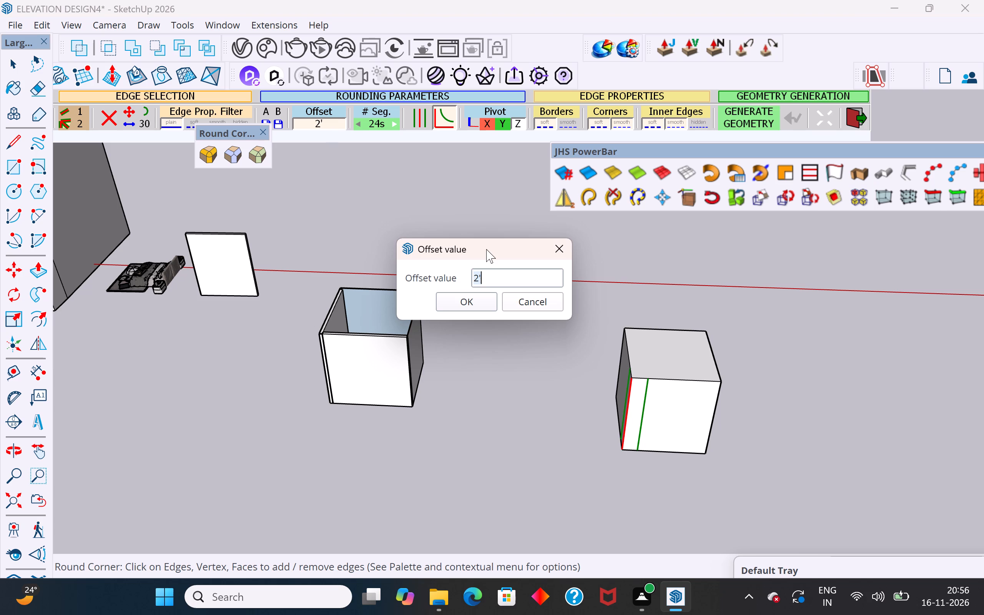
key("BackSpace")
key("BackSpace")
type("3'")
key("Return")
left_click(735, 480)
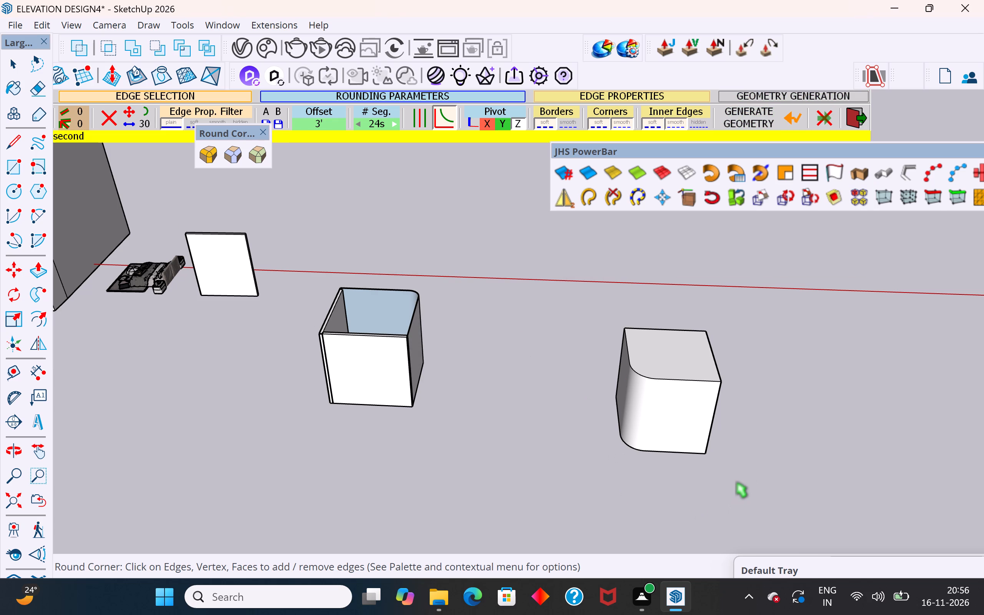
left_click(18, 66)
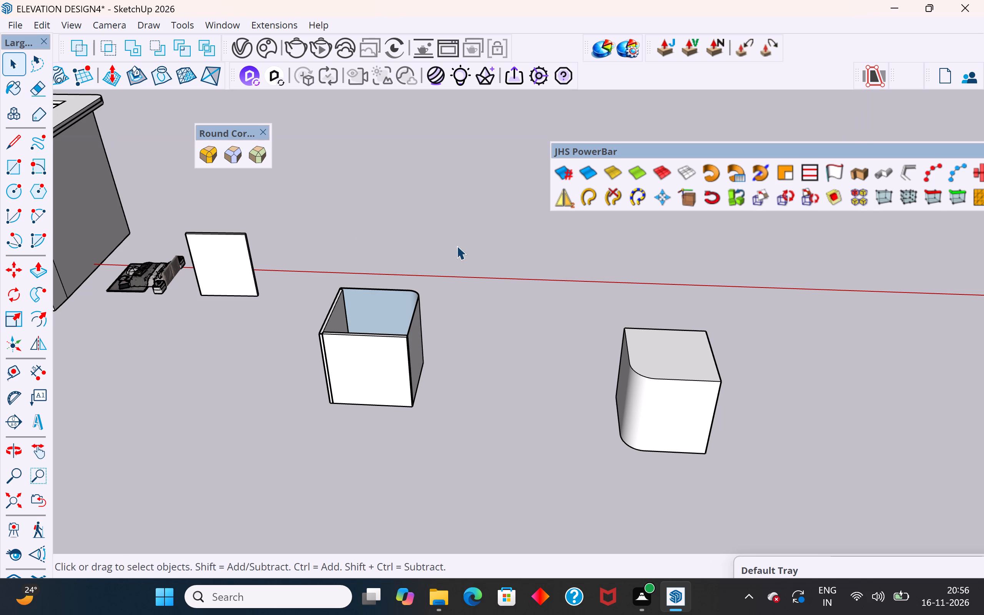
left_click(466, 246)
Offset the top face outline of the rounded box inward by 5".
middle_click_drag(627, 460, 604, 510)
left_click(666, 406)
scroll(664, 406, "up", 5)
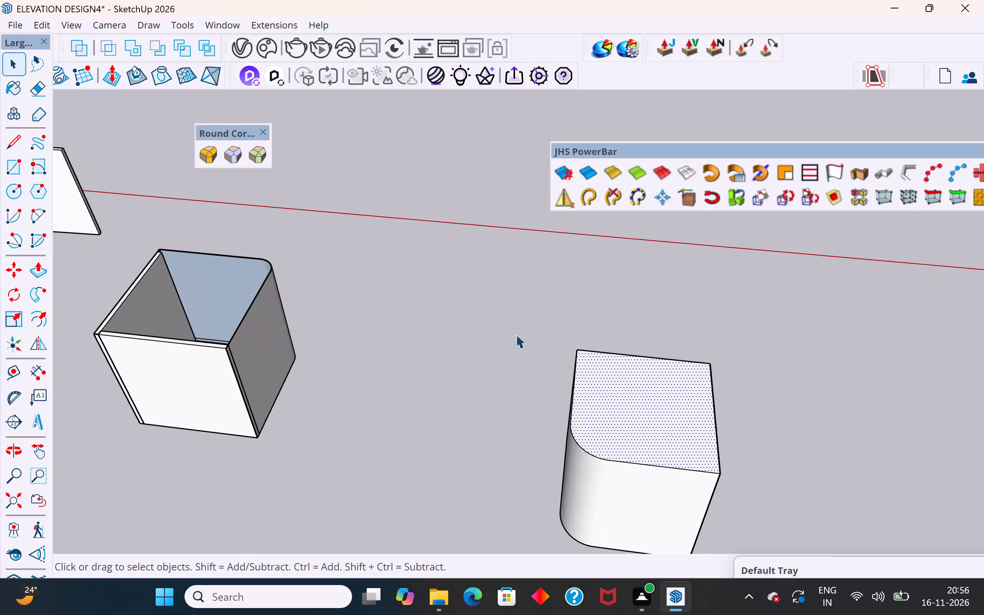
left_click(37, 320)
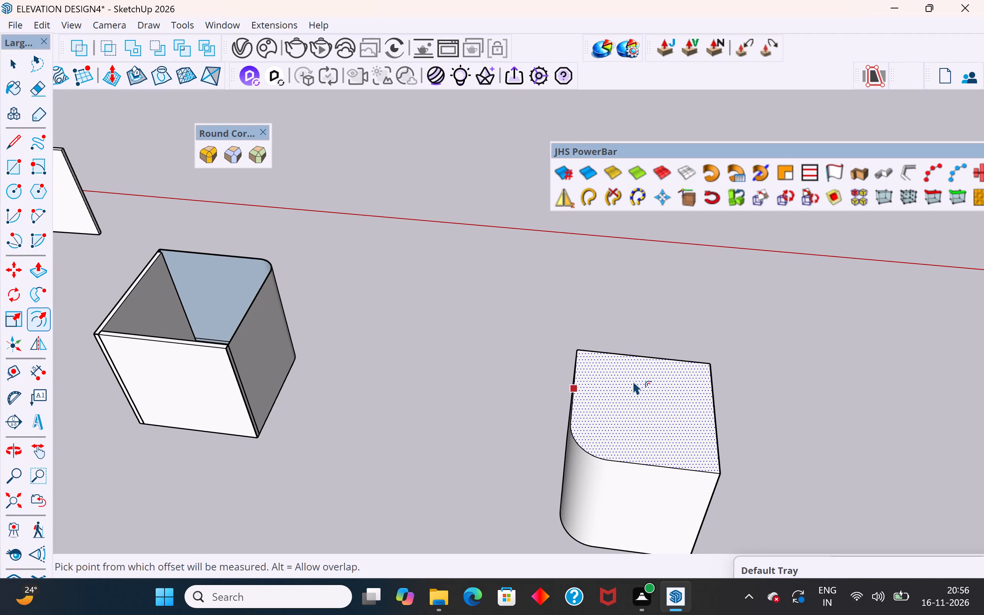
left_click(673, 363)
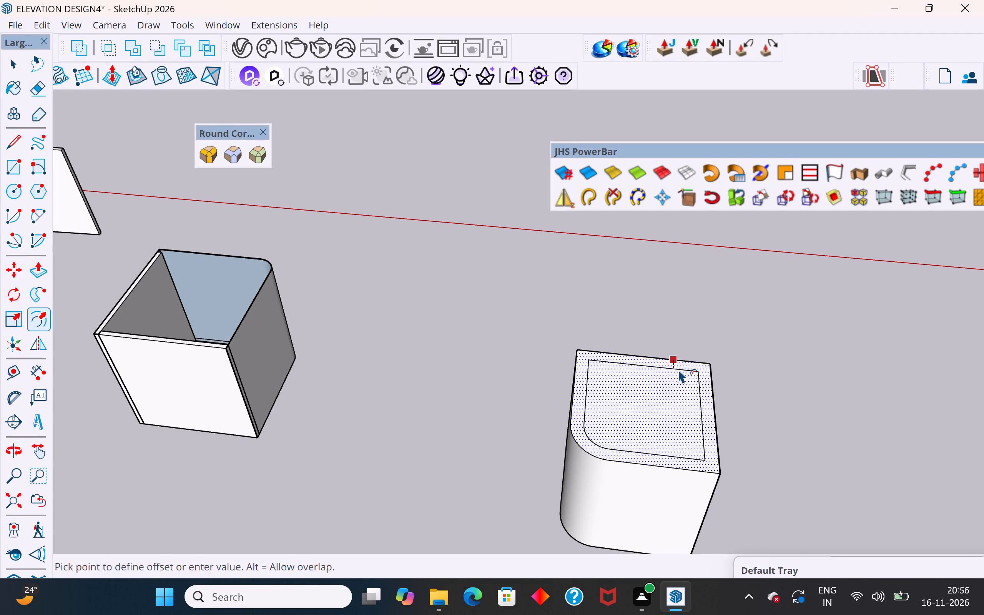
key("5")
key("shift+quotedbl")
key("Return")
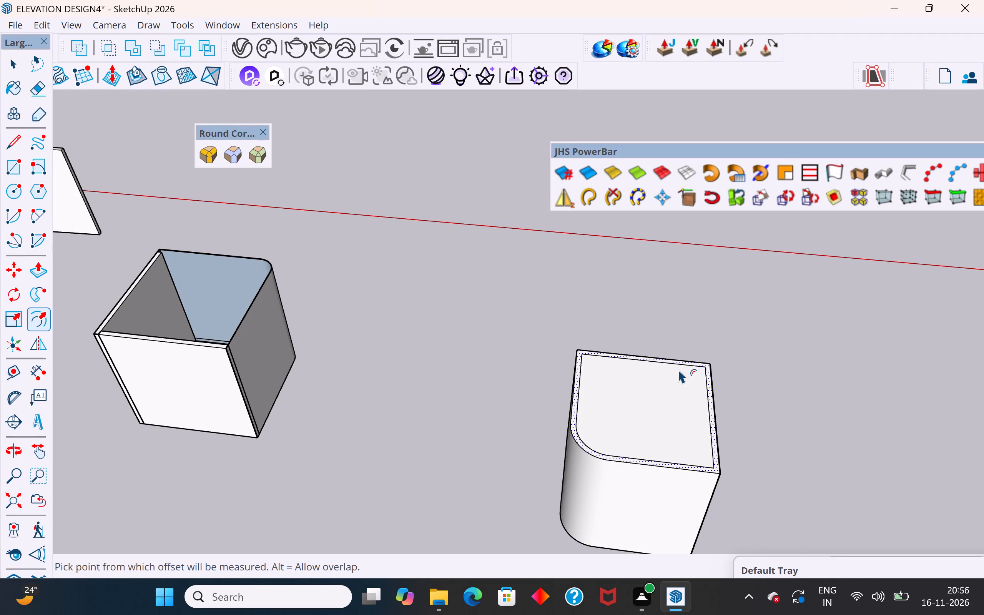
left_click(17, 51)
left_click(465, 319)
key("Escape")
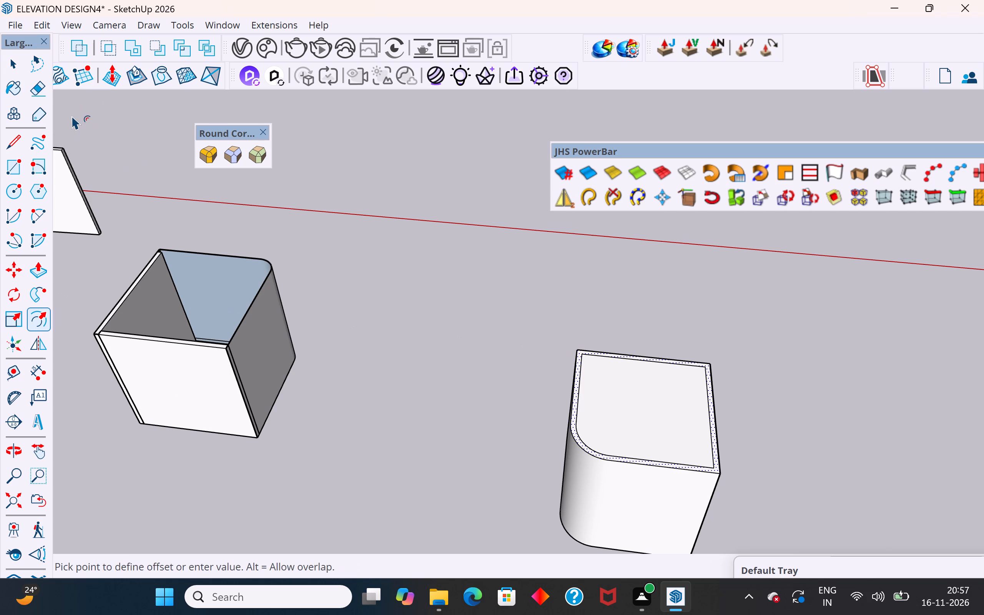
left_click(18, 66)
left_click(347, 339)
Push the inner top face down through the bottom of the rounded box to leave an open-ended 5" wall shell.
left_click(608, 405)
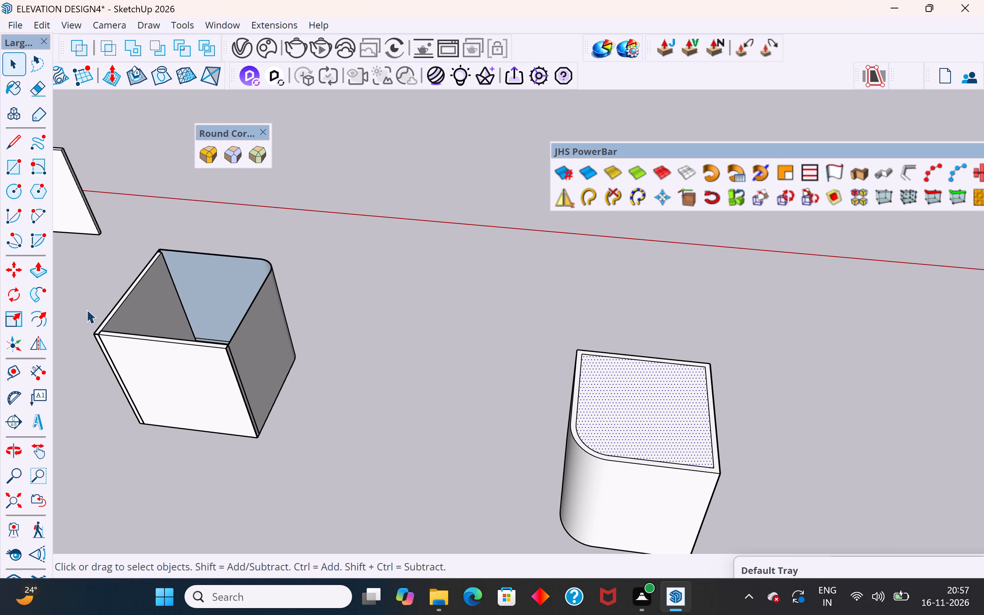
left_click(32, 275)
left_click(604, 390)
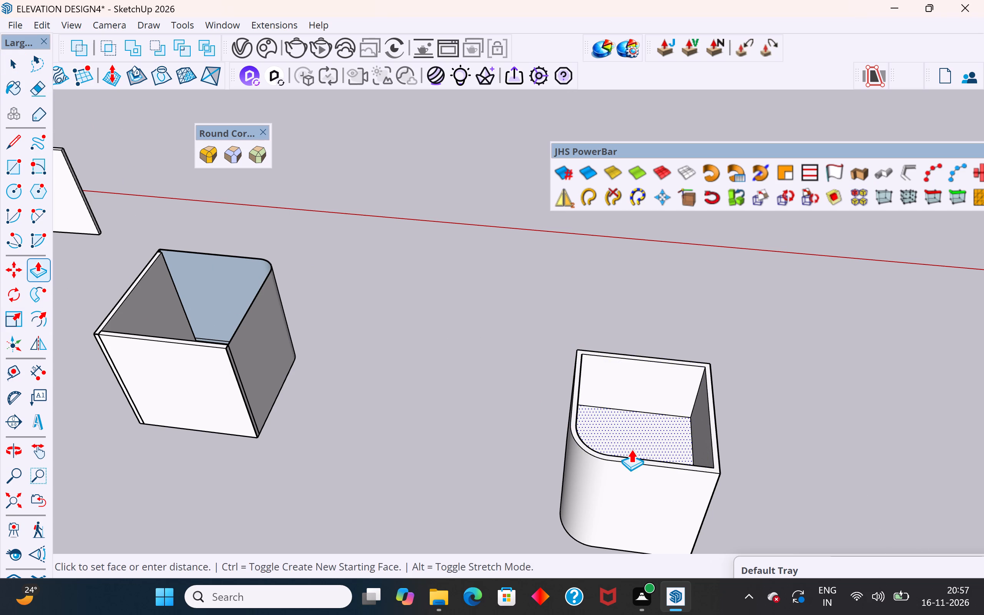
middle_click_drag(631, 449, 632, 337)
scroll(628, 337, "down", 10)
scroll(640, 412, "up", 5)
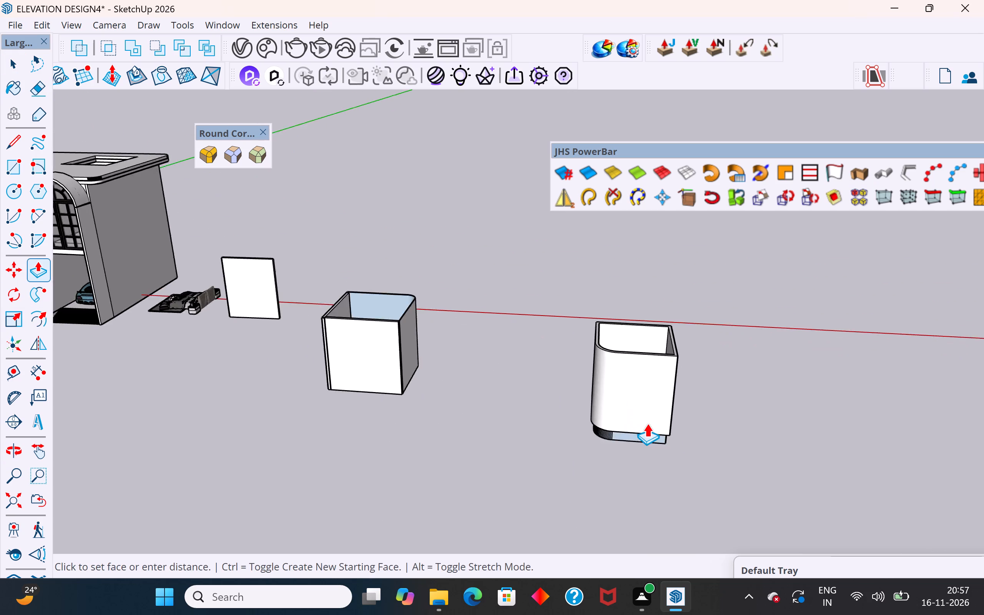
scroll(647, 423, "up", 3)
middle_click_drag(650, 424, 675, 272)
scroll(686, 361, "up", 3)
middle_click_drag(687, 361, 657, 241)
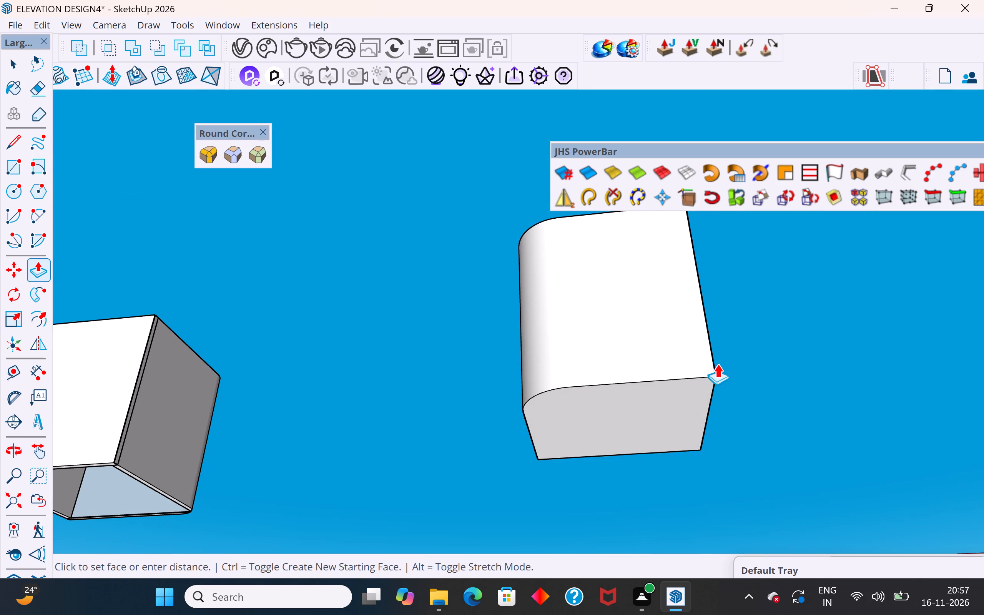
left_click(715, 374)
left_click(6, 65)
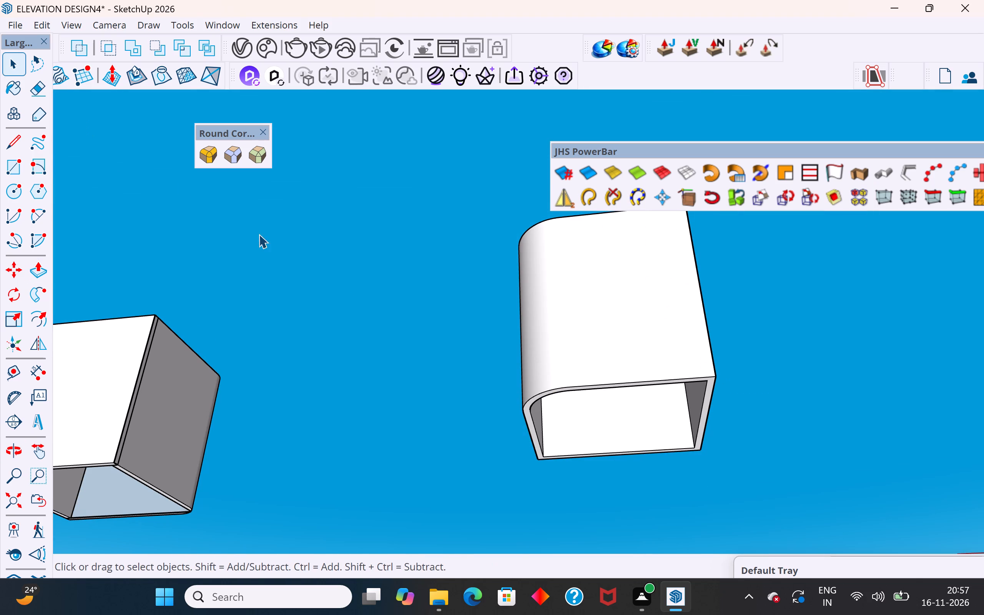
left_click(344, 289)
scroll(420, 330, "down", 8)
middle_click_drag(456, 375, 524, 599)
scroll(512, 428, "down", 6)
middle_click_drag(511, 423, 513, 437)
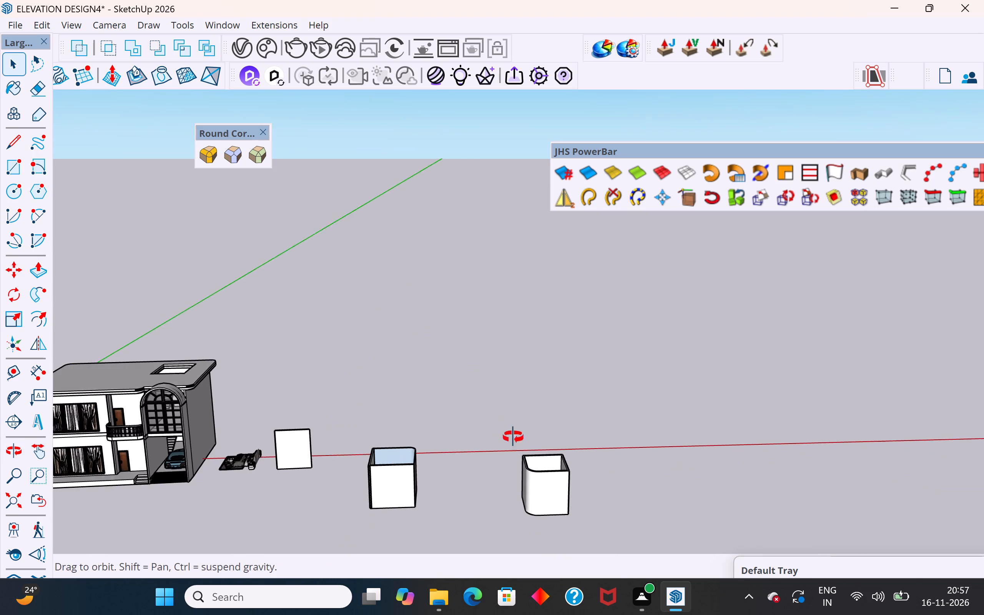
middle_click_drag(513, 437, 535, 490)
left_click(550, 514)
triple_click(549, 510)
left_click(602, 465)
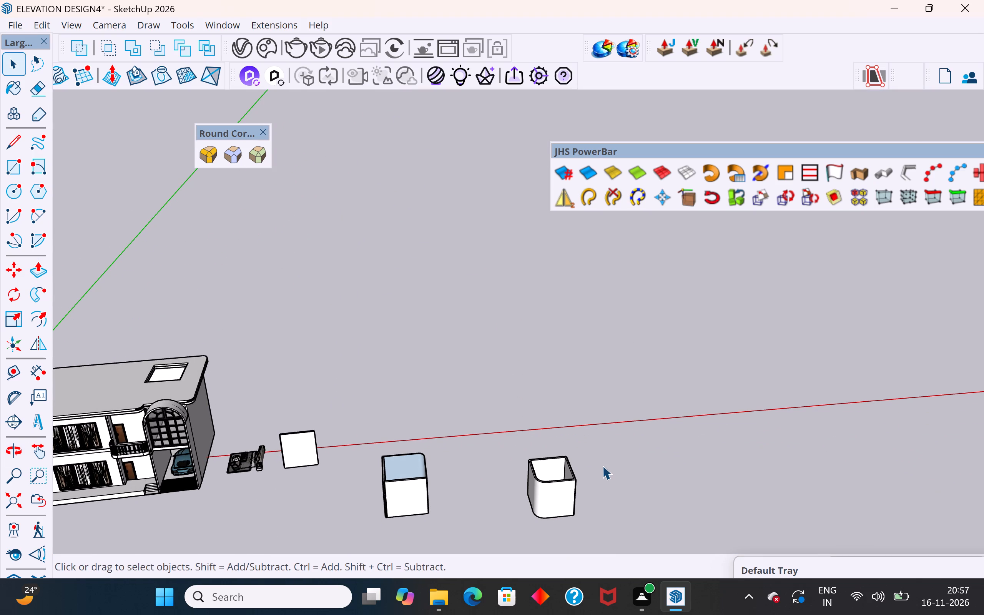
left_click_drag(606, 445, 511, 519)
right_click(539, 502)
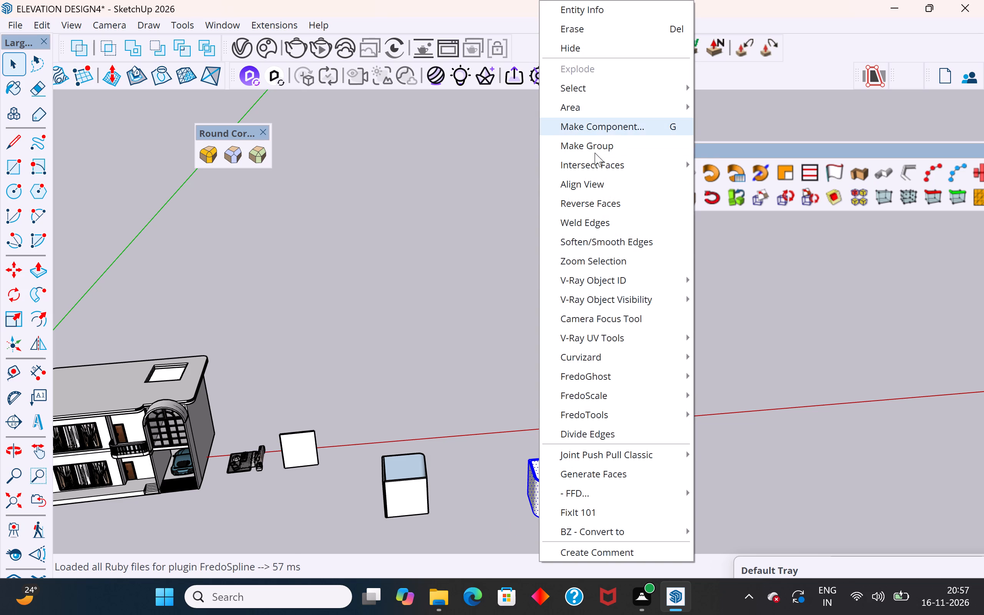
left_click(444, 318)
Examine the hollowed box and its rounded corner beside the four-walled room.
middle_click_drag(612, 452, 588, 469)
scroll(502, 523, "up", 2)
middle_click_drag(537, 507, 705, 488)
scroll(598, 471, "up", 3)
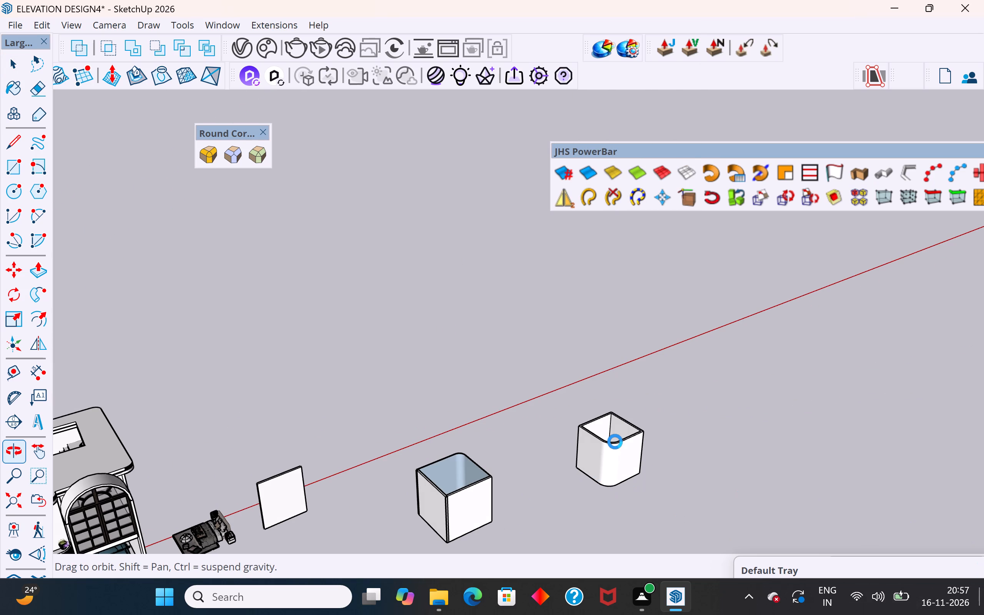
scroll(615, 442, "up", 1)
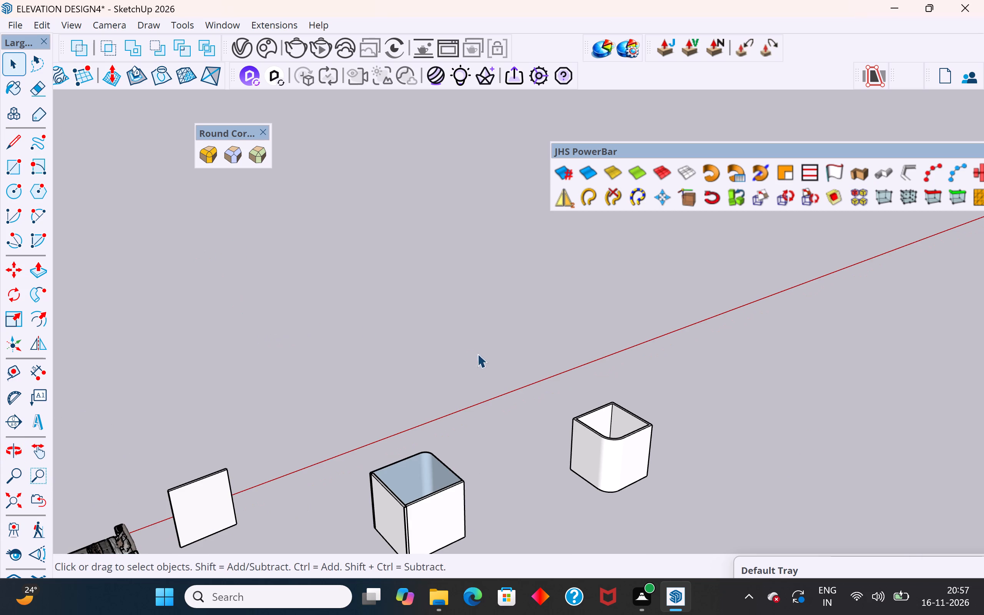
key("Escape")
scroll(621, 444, "up", 8)
middle_click_drag(607, 452, 712, 389)
scroll(585, 452, "up", 3)
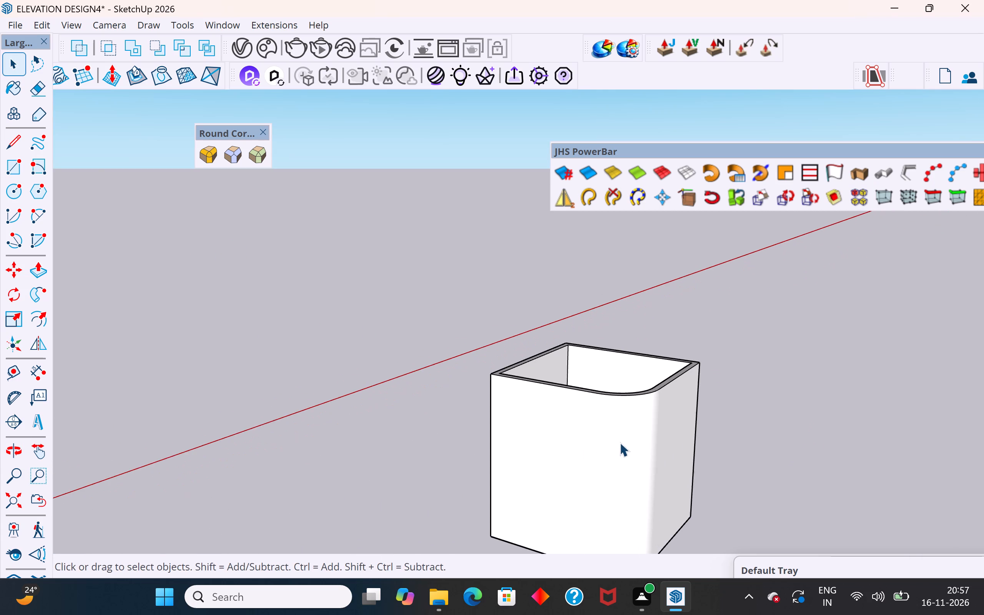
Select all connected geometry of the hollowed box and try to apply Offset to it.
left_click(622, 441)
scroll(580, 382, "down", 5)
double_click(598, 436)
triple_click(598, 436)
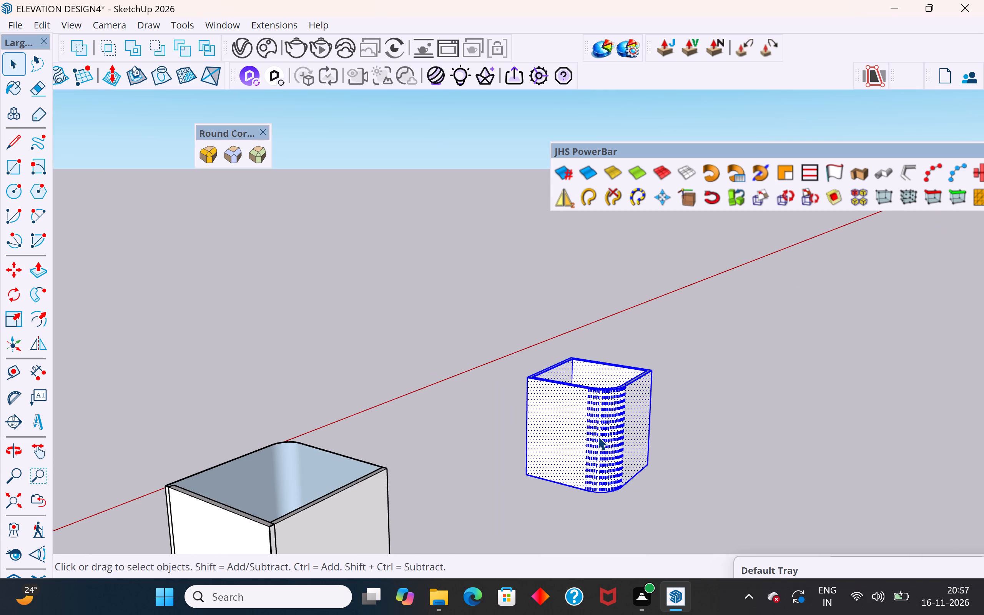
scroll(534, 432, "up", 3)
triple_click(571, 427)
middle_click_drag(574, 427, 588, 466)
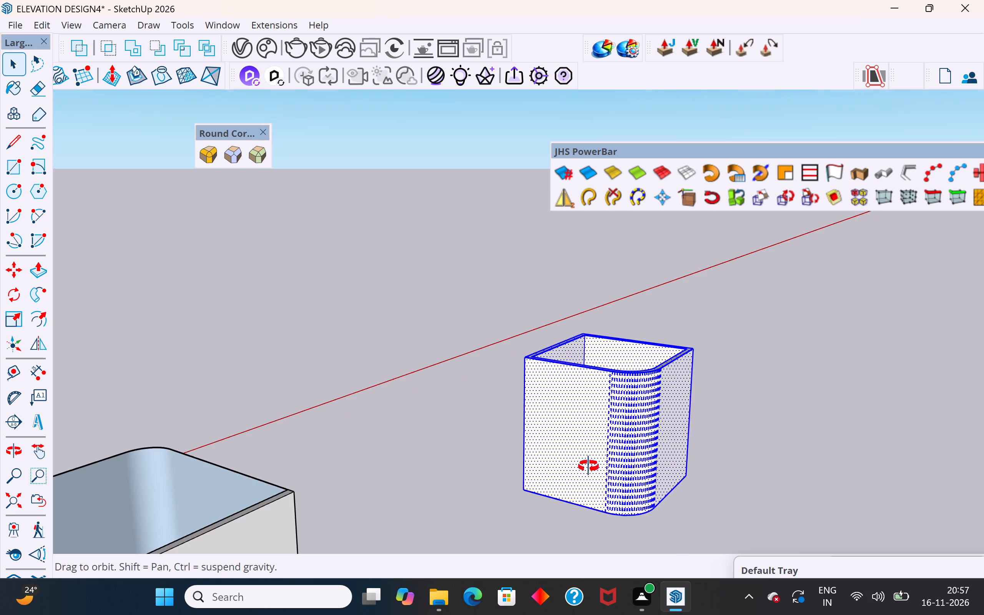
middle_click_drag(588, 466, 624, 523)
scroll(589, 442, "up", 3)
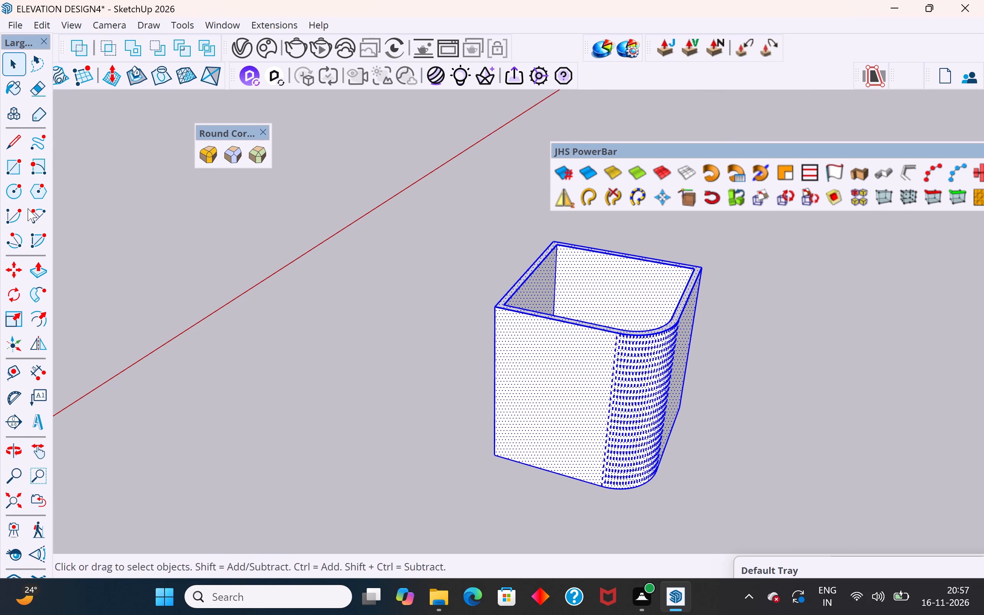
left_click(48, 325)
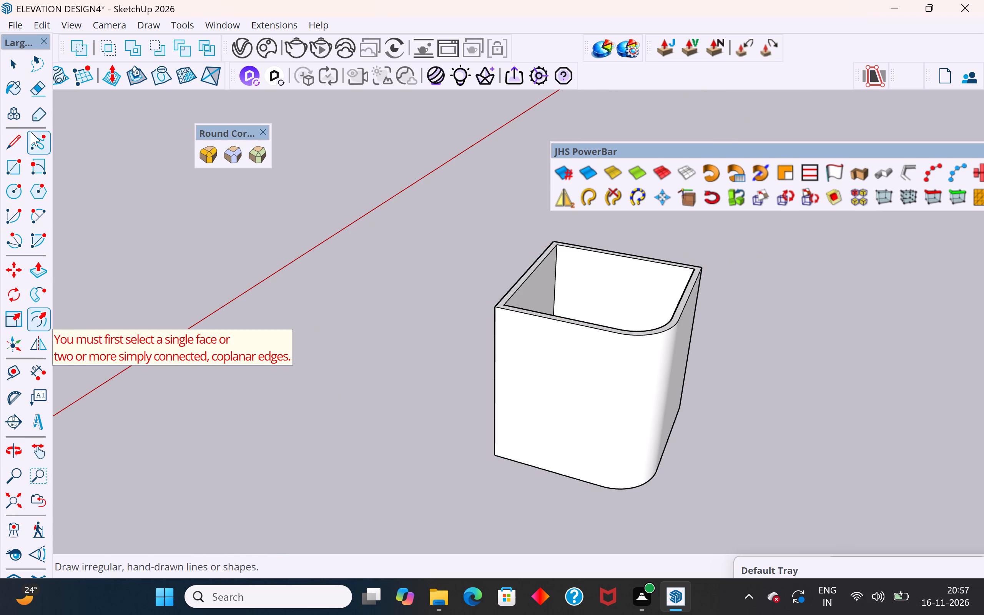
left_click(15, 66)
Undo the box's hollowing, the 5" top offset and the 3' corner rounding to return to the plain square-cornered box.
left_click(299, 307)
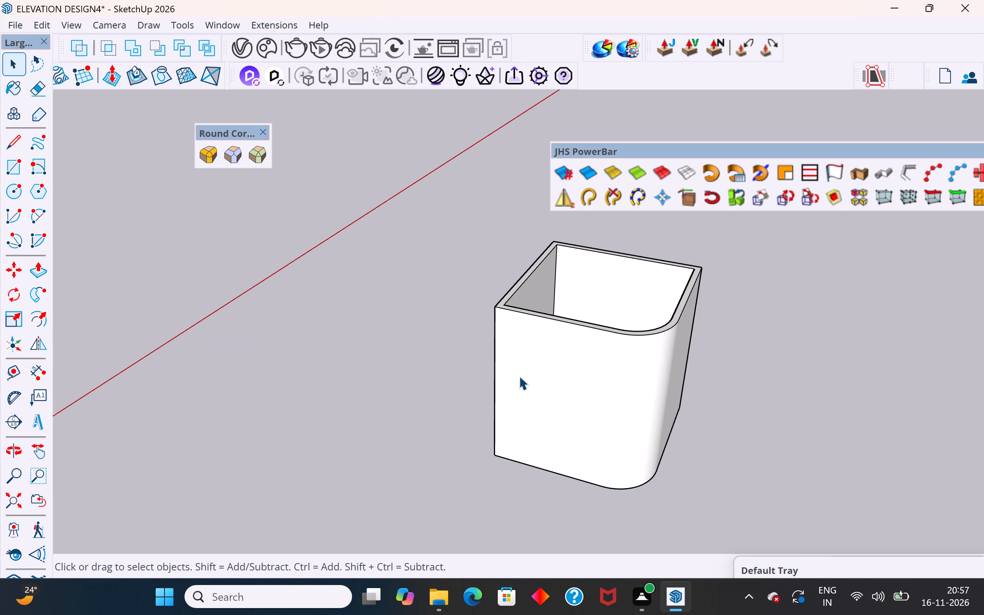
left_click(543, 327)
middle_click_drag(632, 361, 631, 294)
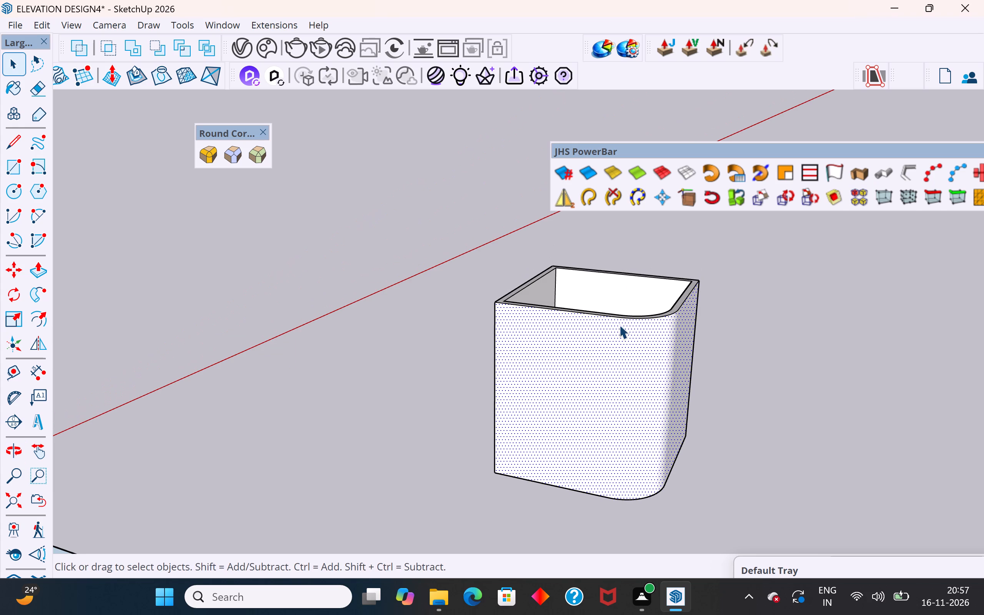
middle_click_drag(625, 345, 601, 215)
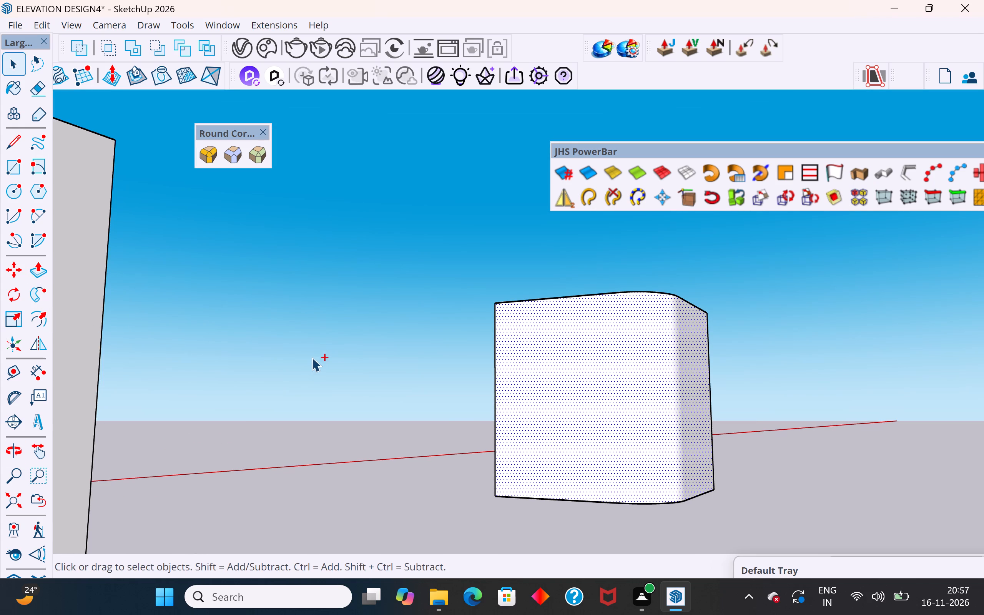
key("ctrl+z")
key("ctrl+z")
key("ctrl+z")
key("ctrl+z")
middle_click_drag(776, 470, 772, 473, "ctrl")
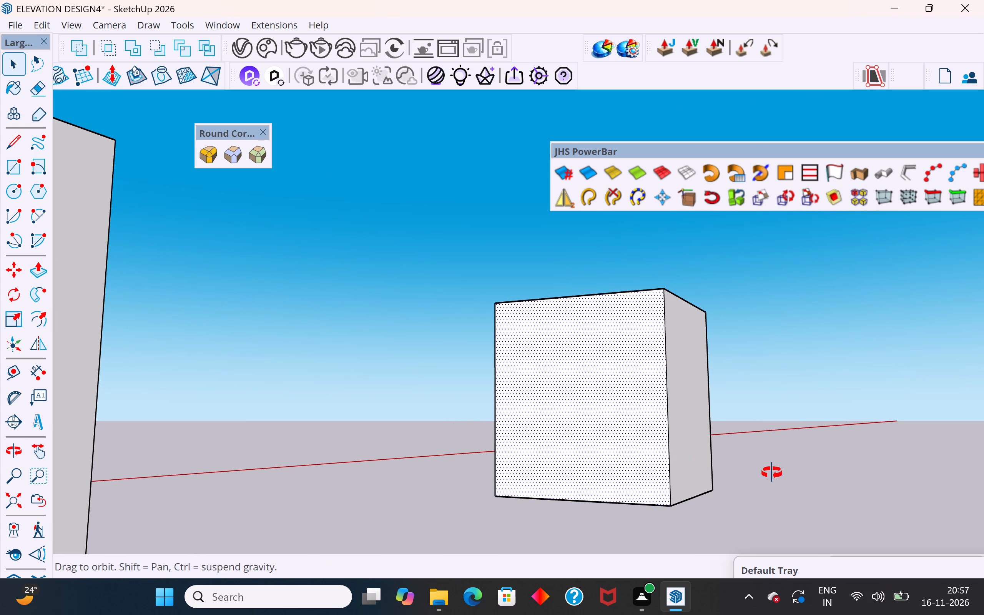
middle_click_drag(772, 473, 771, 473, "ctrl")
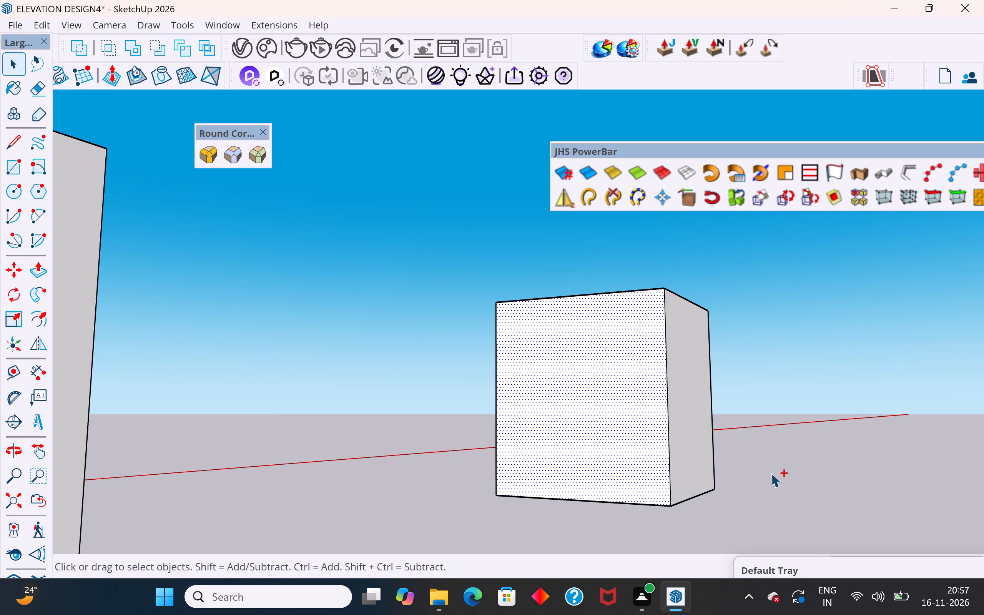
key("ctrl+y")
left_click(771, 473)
Examine the plain box and its vertical corner edges from several sides.
middle_click_drag(805, 413, 788, 562)
scroll(463, 386, "down", 4)
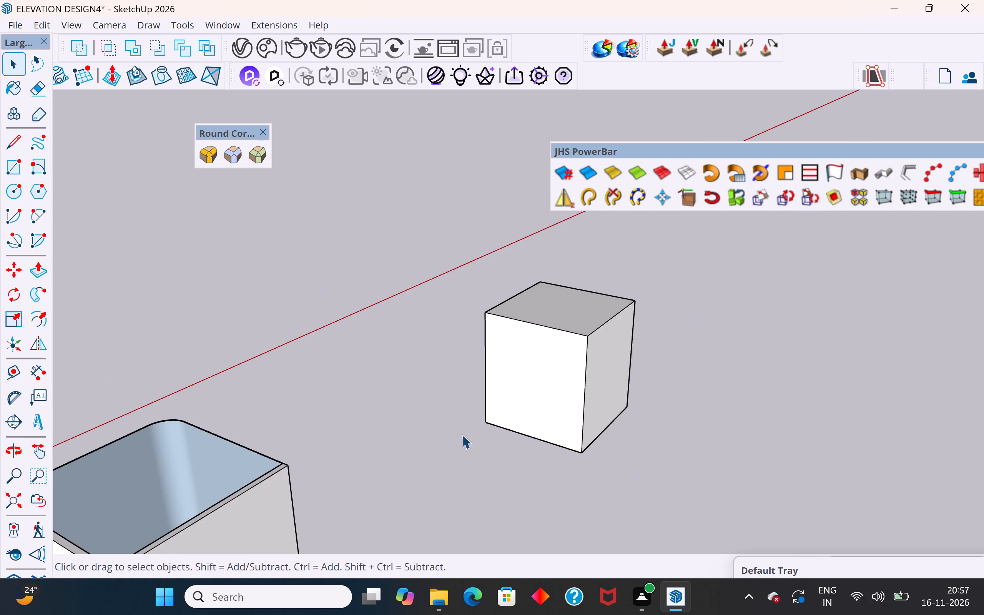
middle_click_drag(743, 378, 483, 568)
middle_click_drag(568, 494, 617, 387)
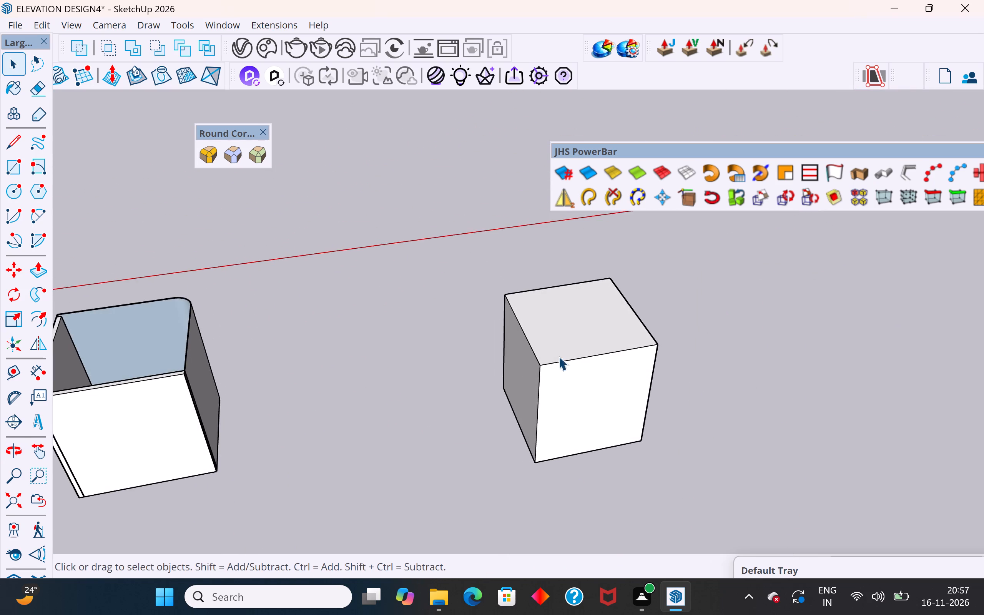
scroll(553, 352, "up", 6)
middle_click_drag(543, 384, 550, 347)
middle_click_drag(585, 467, 548, 474)
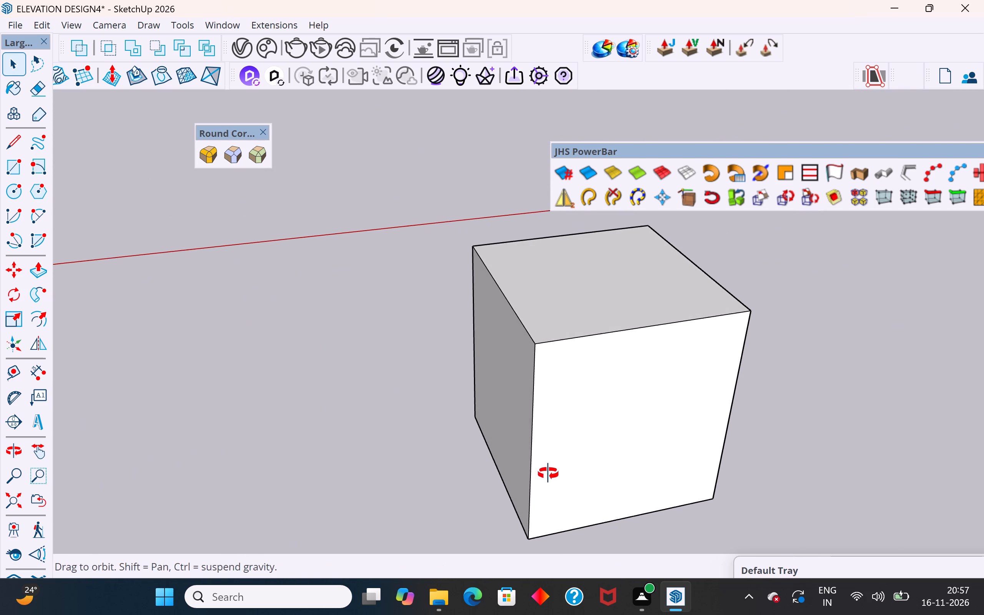
middle_click_drag(548, 474, 533, 475)
middle_click_drag(584, 402, 767, 347)
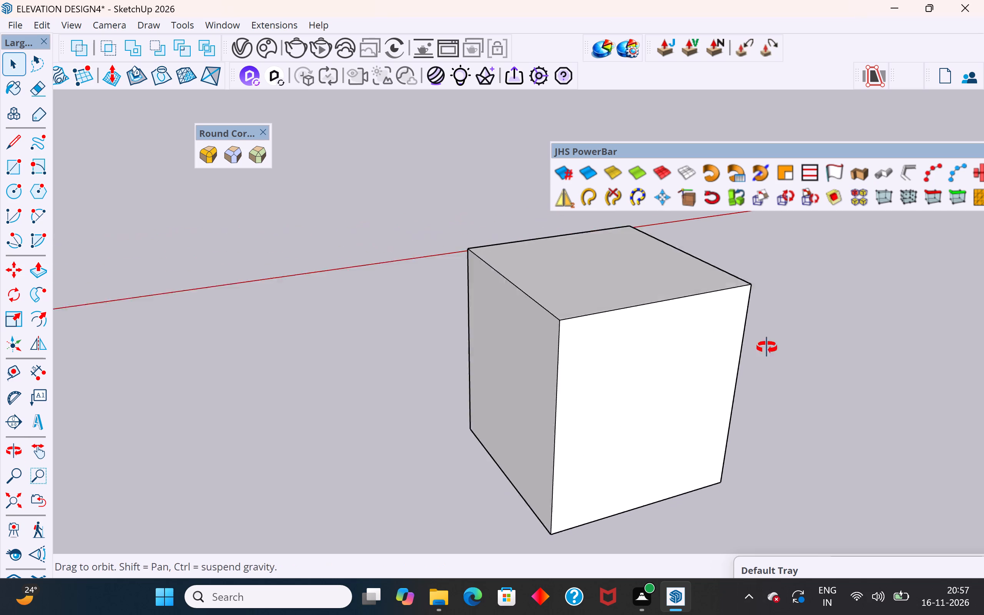
Round the plain box's front vertical corner edge with a 3' offset and 24 segments.
middle_click_drag(767, 347, 776, 347)
scroll(595, 441, "down", 1)
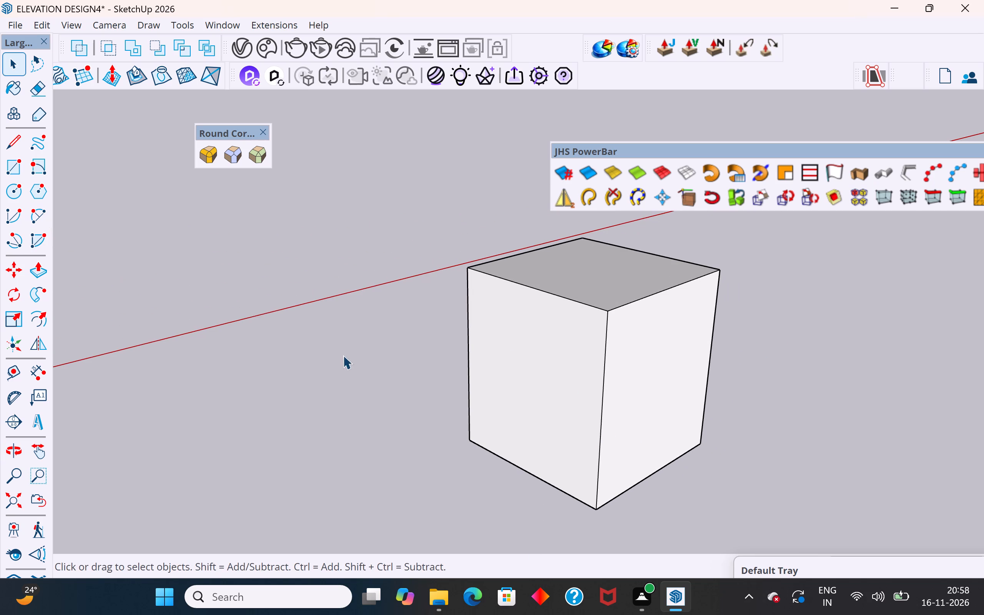
left_click(605, 335)
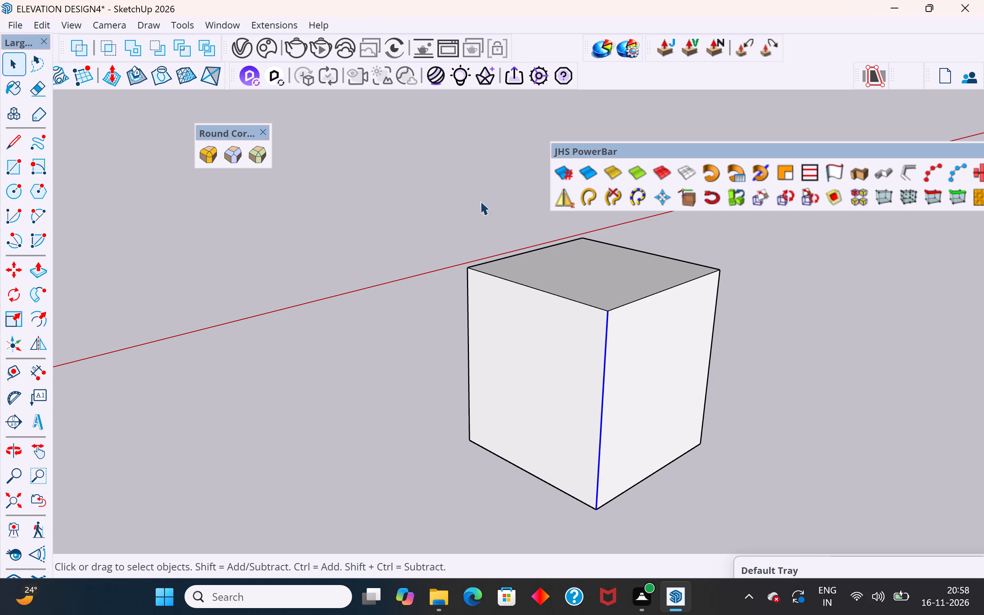
left_click(204, 161)
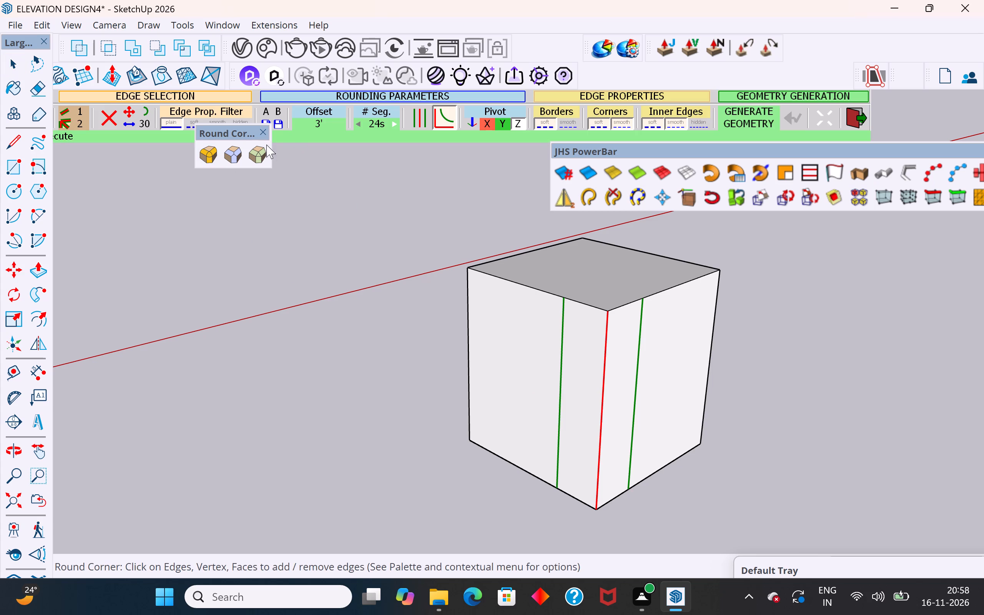
left_click(359, 159)
left_click(375, 355)
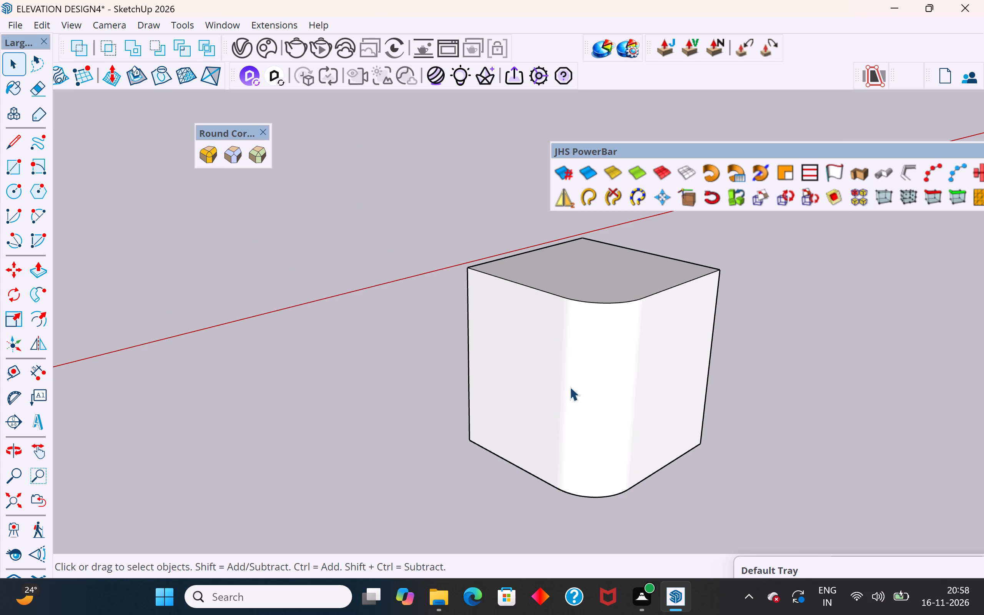
Offset the outline of the box's top face 5" inward to define the wall thickness.
middle_click_drag(606, 327, 455, 492)
left_click(652, 294)
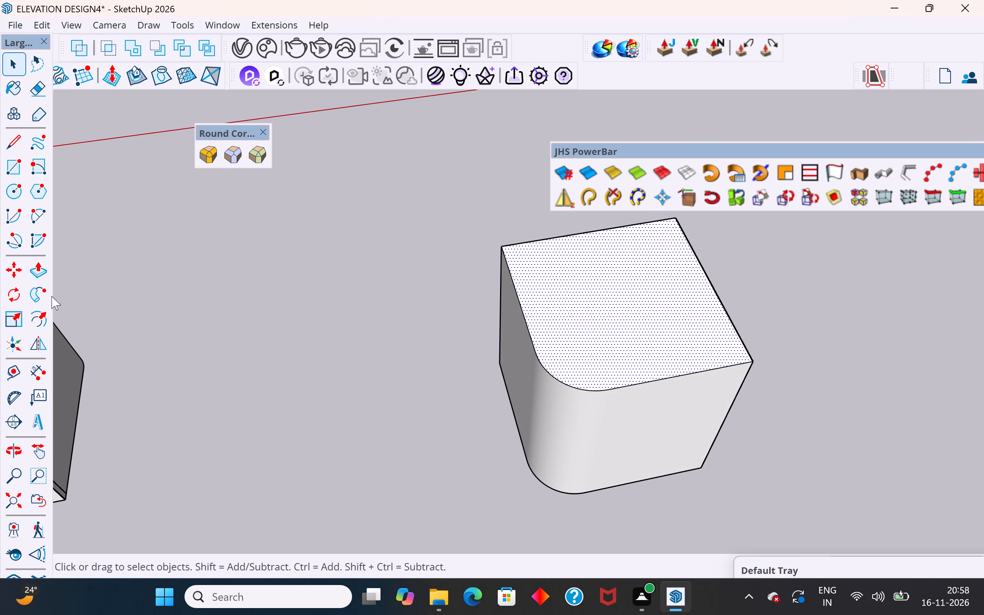
left_click(38, 311)
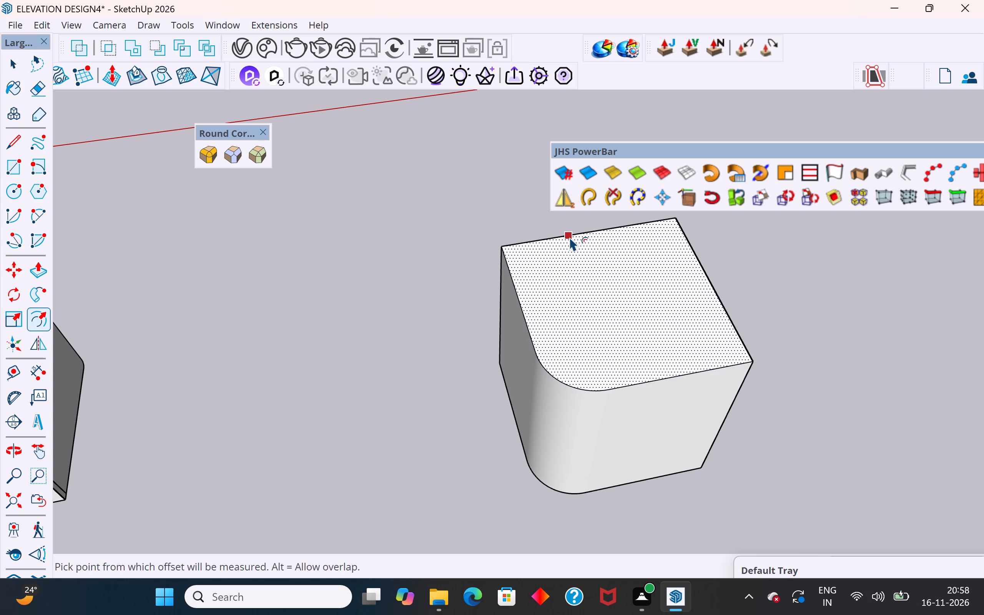
left_click(569, 237)
type("5\"")
key("Return")
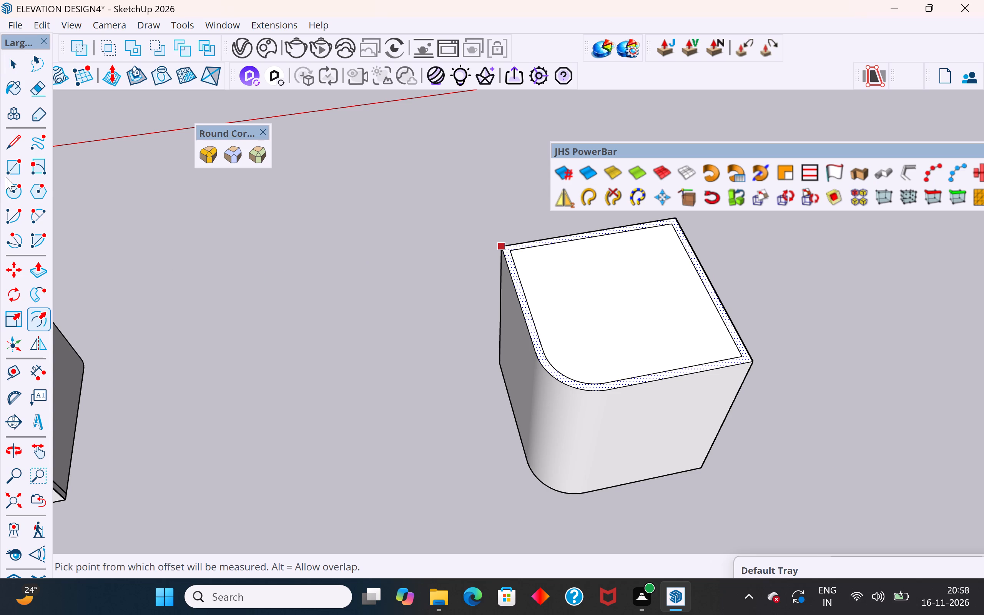
Push the inner top face down to the box's bottom corner, hollowing it inside the 5" rim.
left_click(39, 268)
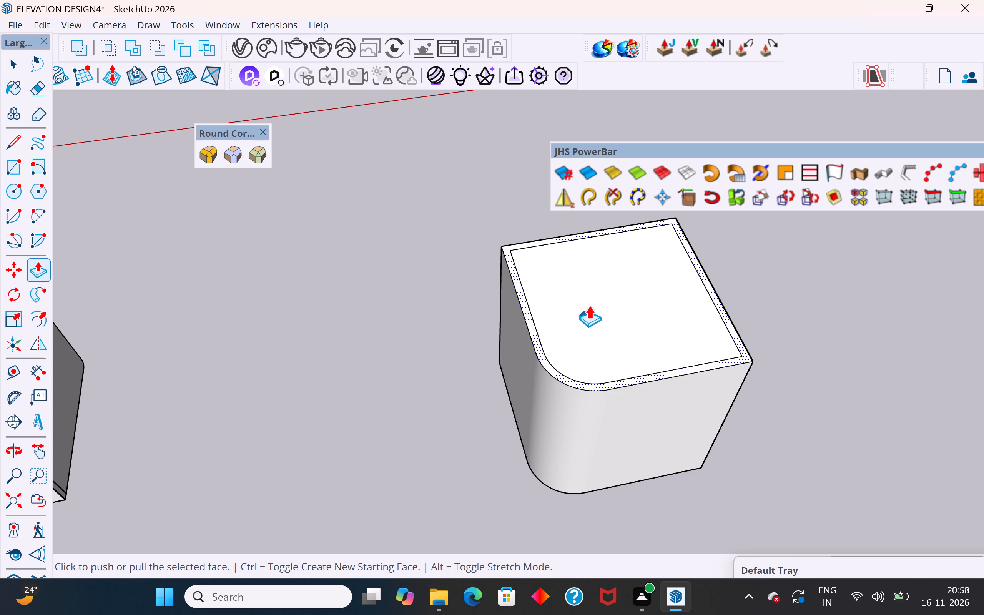
left_click(23, 63)
left_click(326, 345)
left_click(565, 330)
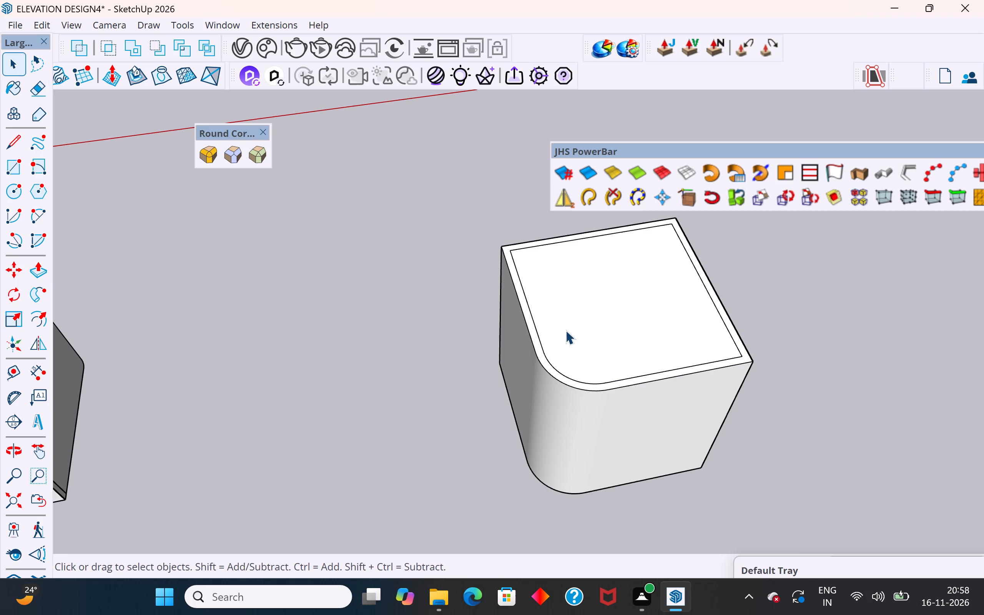
left_click(29, 272)
left_click(548, 267)
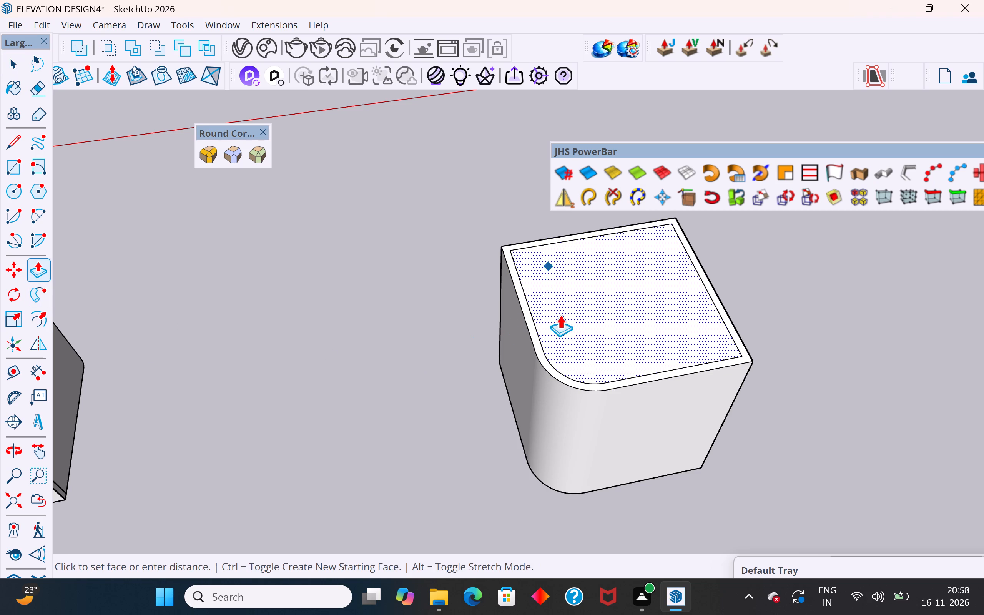
middle_click_drag(667, 450, 653, 268)
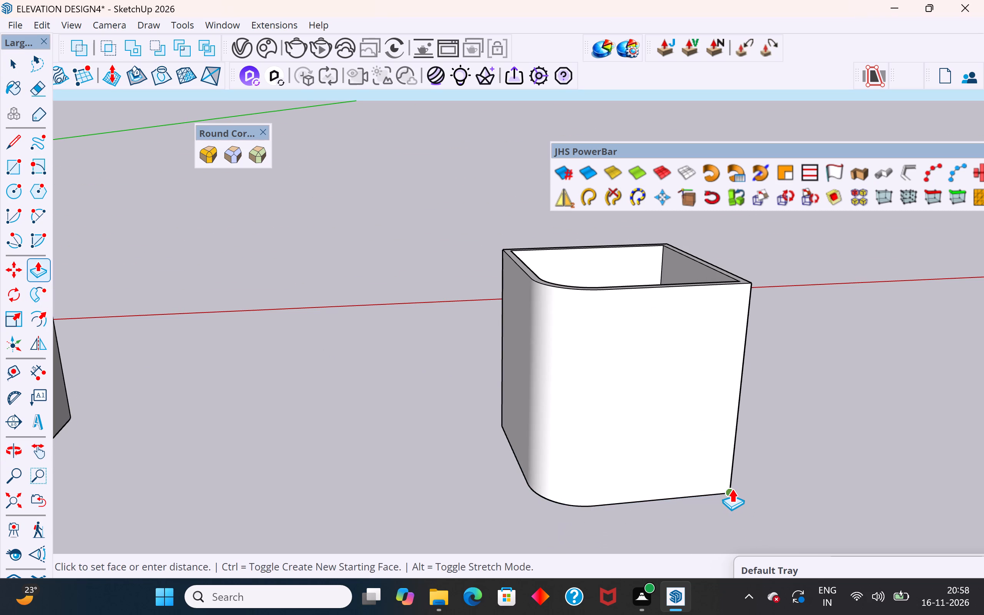
left_click(732, 489)
left_click(7, 55)
left_click(209, 223)
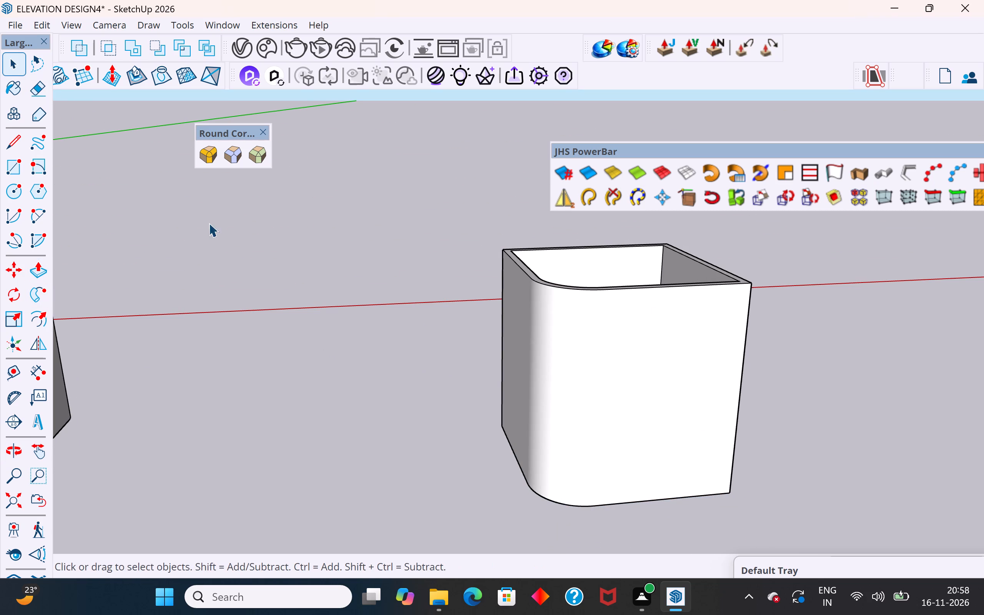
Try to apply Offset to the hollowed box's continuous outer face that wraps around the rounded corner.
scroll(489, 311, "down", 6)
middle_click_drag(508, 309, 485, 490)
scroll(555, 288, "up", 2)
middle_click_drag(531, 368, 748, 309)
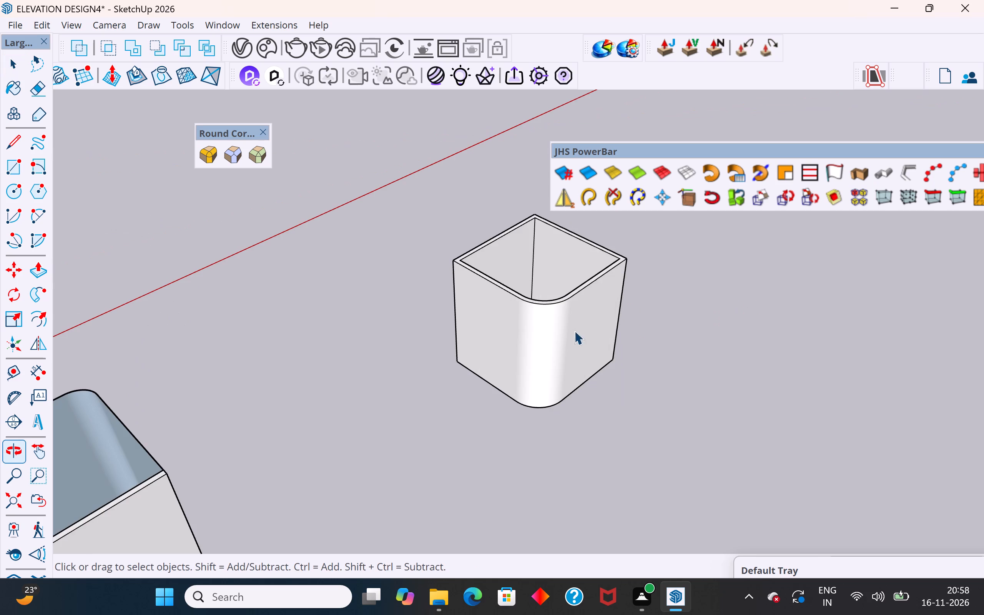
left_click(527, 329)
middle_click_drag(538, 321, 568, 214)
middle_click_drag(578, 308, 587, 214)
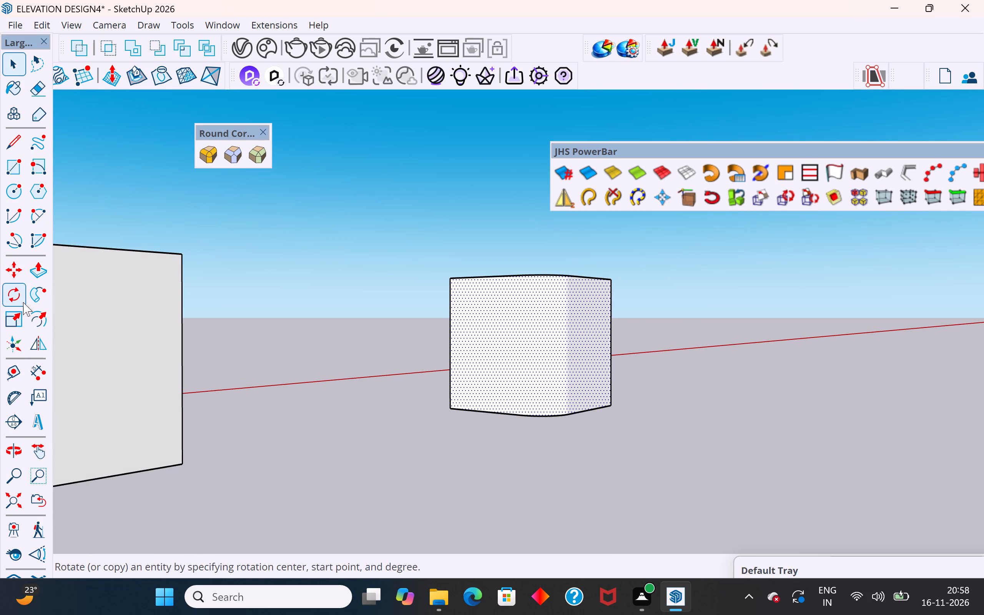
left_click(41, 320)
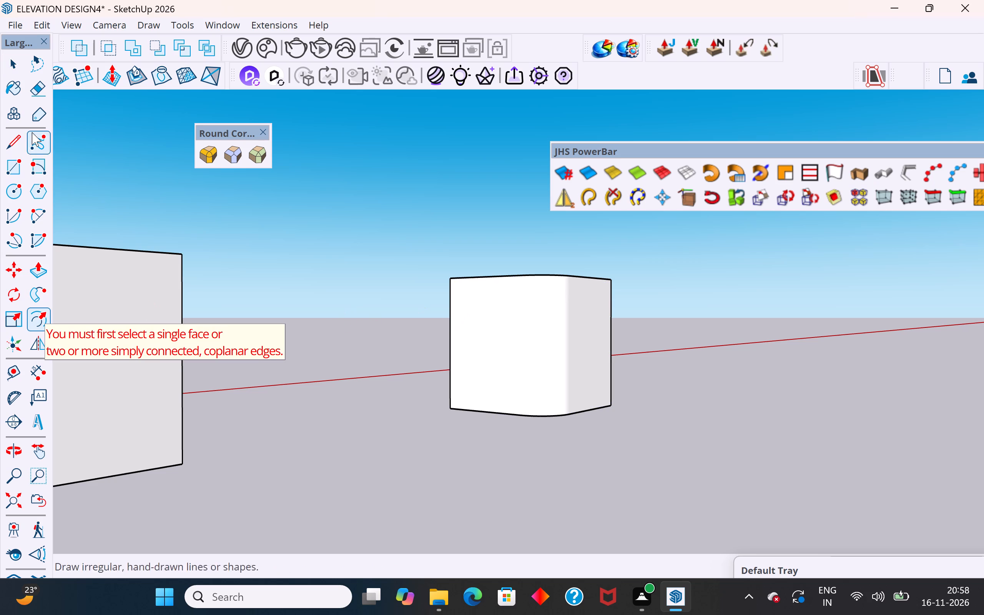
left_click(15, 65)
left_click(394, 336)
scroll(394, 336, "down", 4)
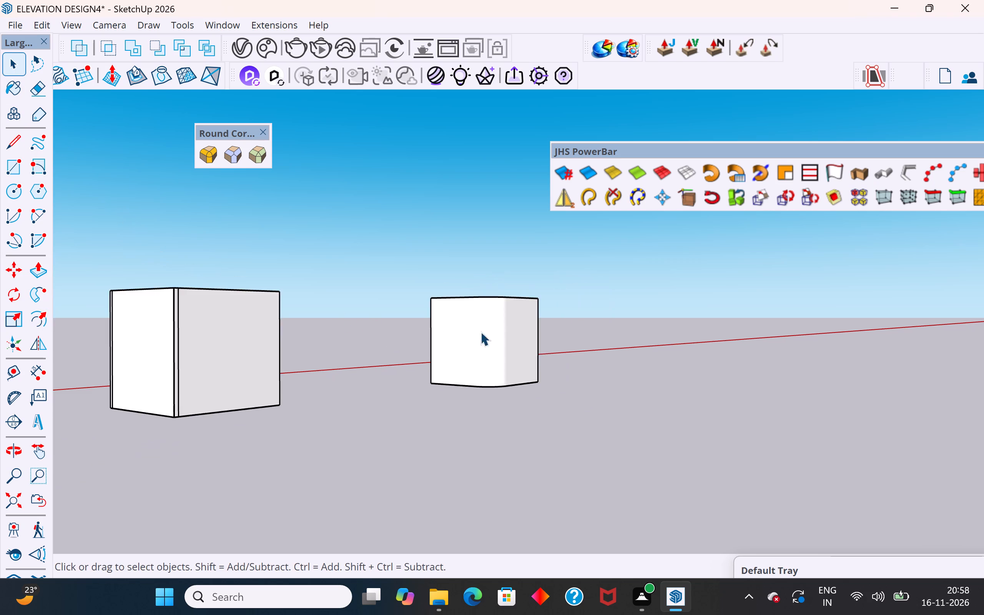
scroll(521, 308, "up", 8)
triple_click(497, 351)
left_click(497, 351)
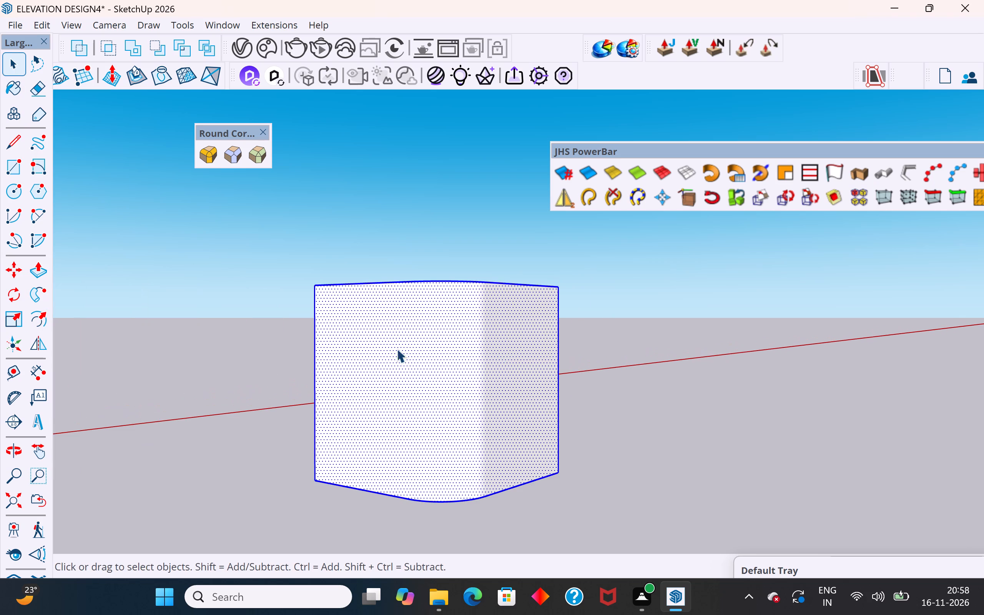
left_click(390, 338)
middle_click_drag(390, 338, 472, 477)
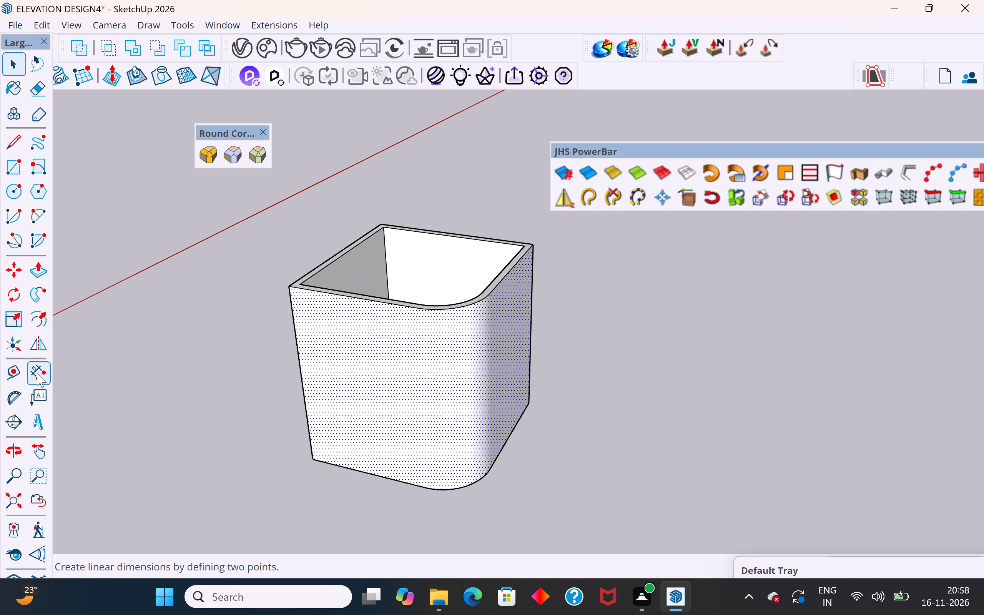
Place a horizontal guide on the outer wall 3" below the box's top edge.
left_click(7, 374)
left_click(394, 307)
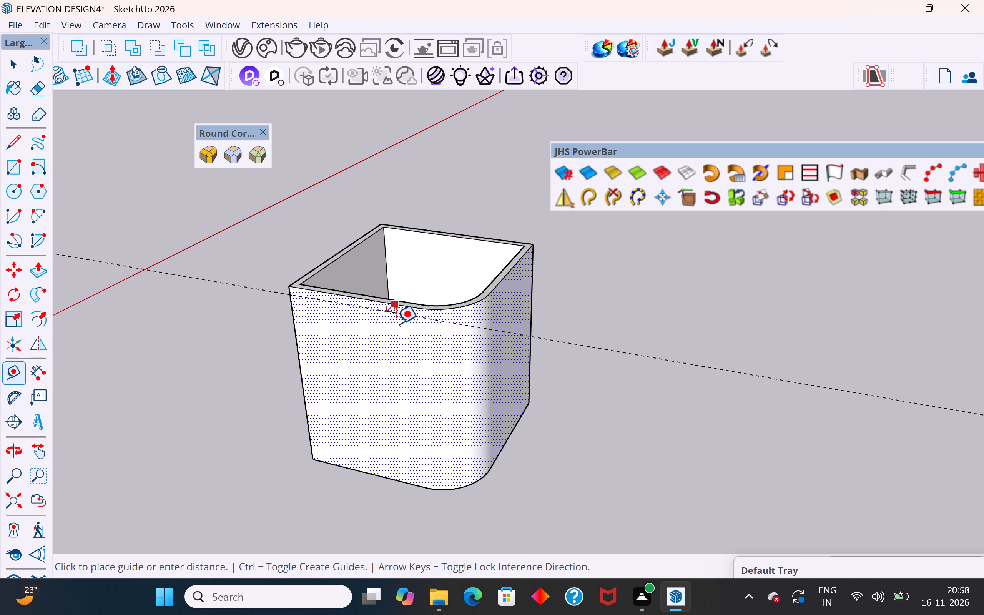
middle_click_drag(401, 343, 404, 213)
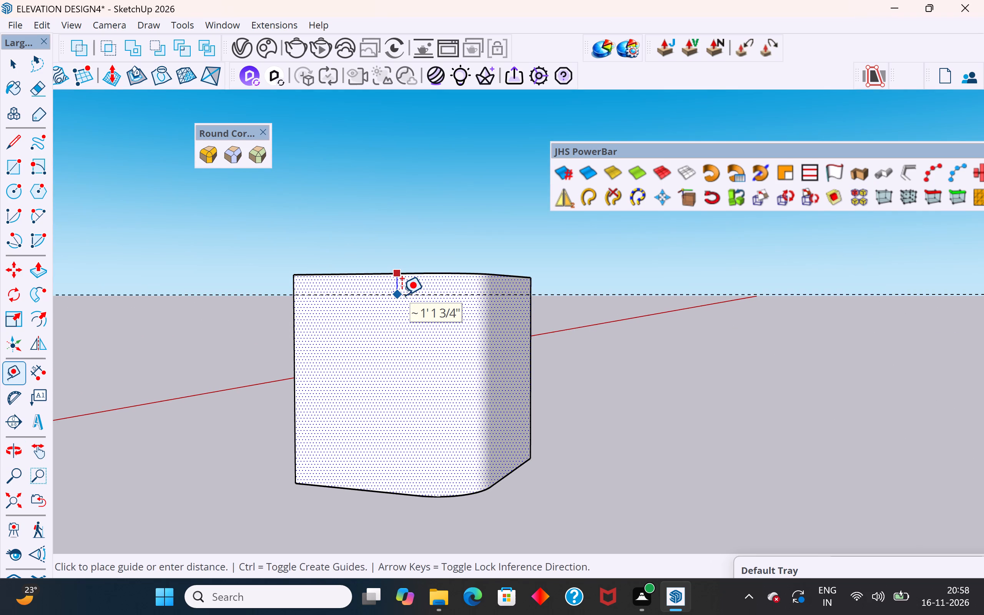
middle_click_drag(402, 295, 880, 435)
middle_click_drag(489, 414, 525, 336)
scroll(527, 322, "up", 2)
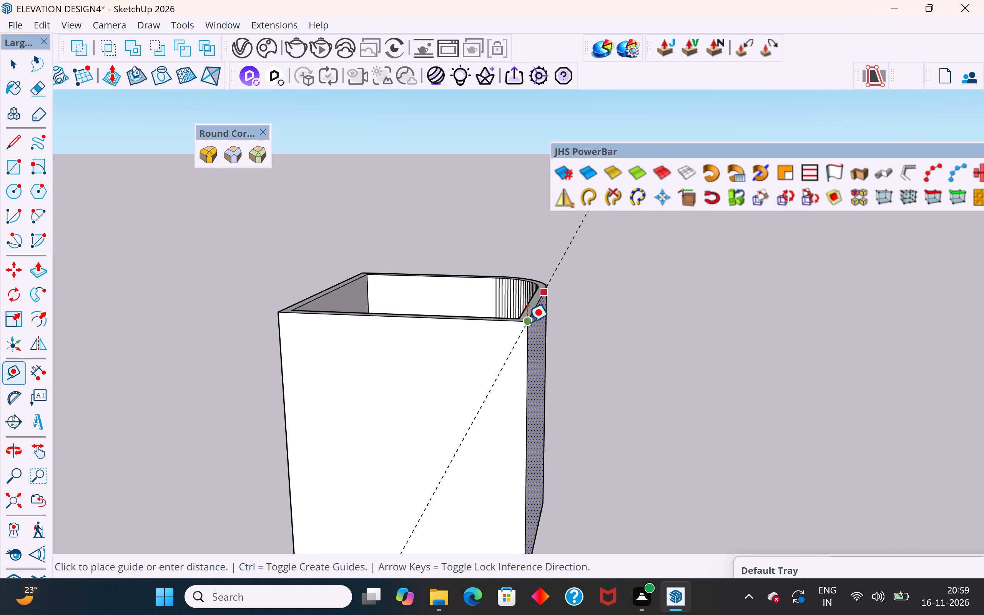
scroll(527, 322, "up", 2)
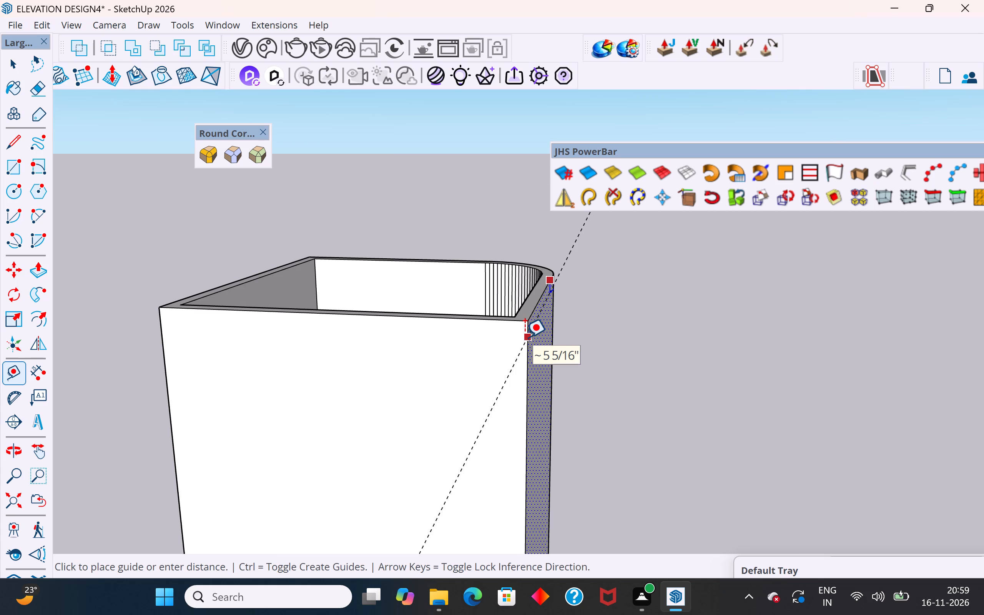
type("3\"")
key("Return")
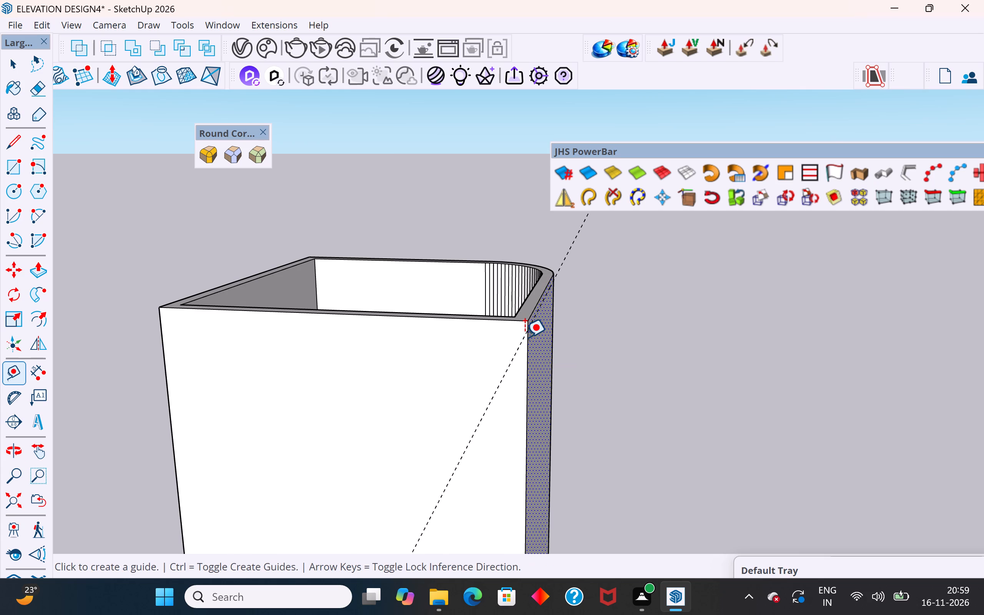
Place a second horizontal guide on the same outer wall 3" above its bottom edge.
scroll(525, 339, "down", 6)
middle_click_drag(577, 405, 511, 288)
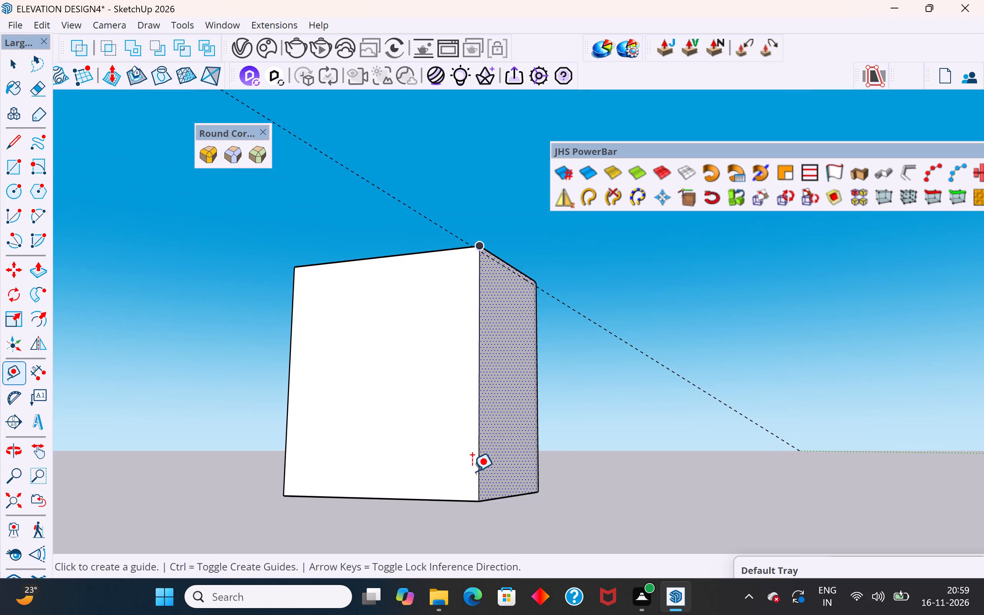
scroll(471, 470, "up", 4)
left_click(500, 509)
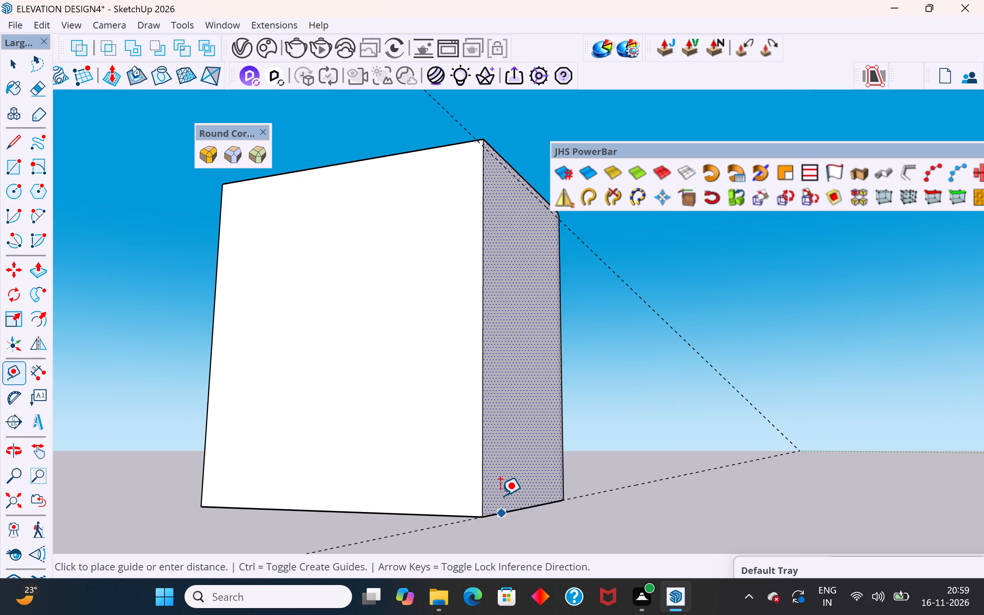
type("3\"")
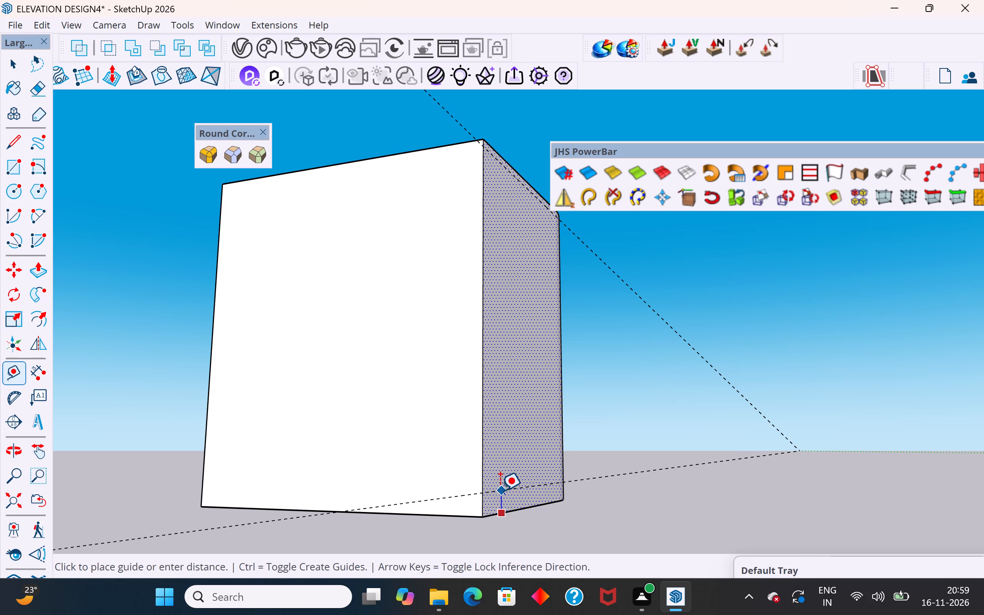
key("Return")
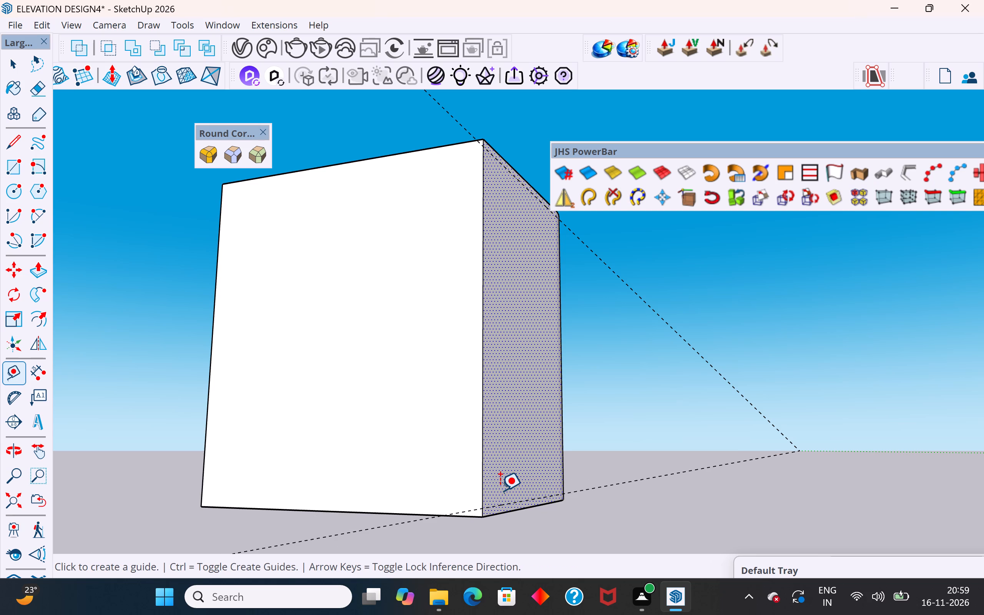
Place a vertical guide a short distance inward from the square vertical edge of the same outer wall.
scroll(504, 488, "down", 1)
scroll(676, 362, "down", 5)
middle_click_drag(703, 394, 382, 592)
scroll(439, 444, "down", 4)
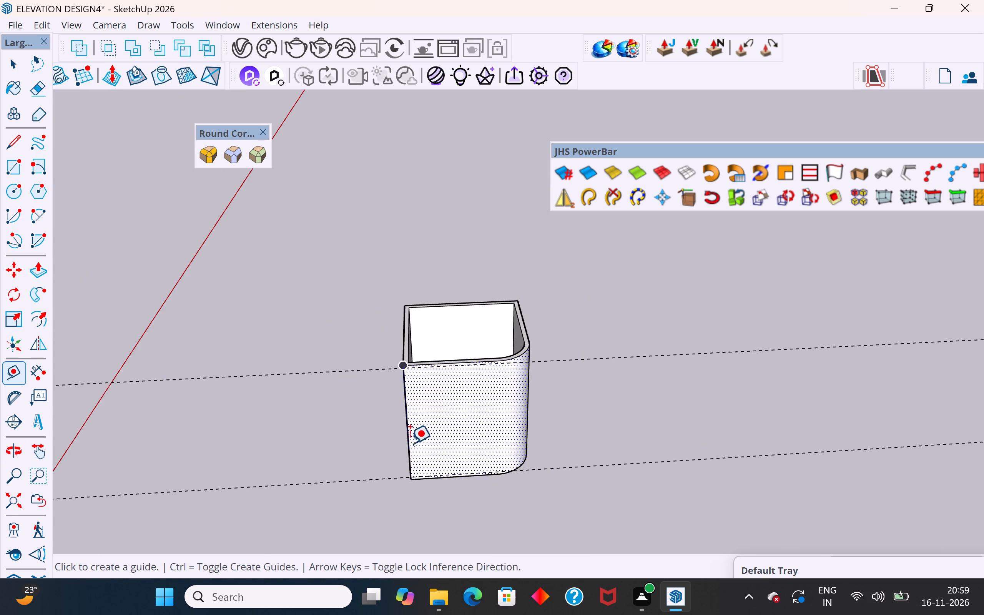
scroll(409, 424, "up", 7)
left_click(397, 377)
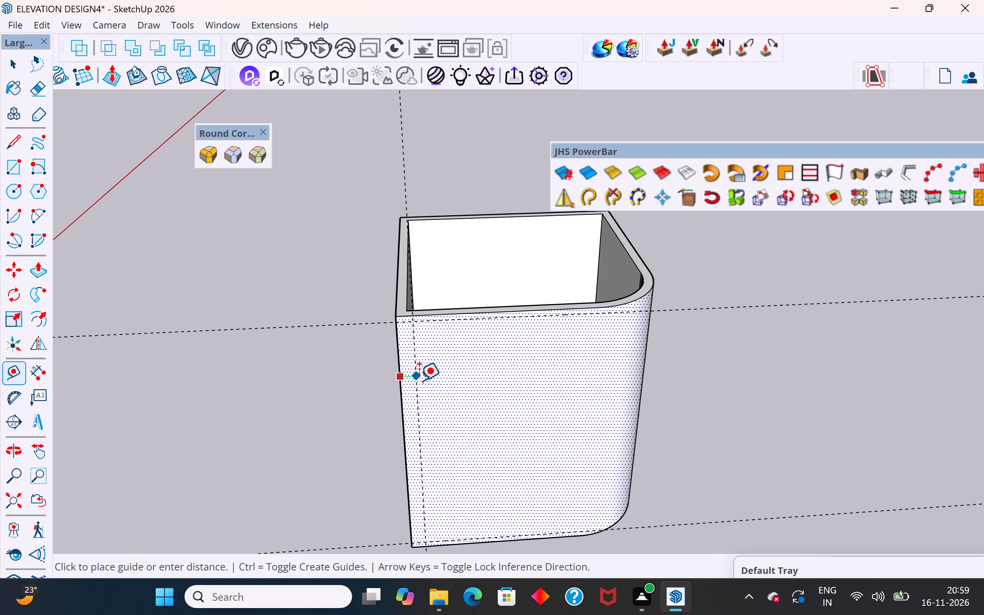
left_click(436, 381)
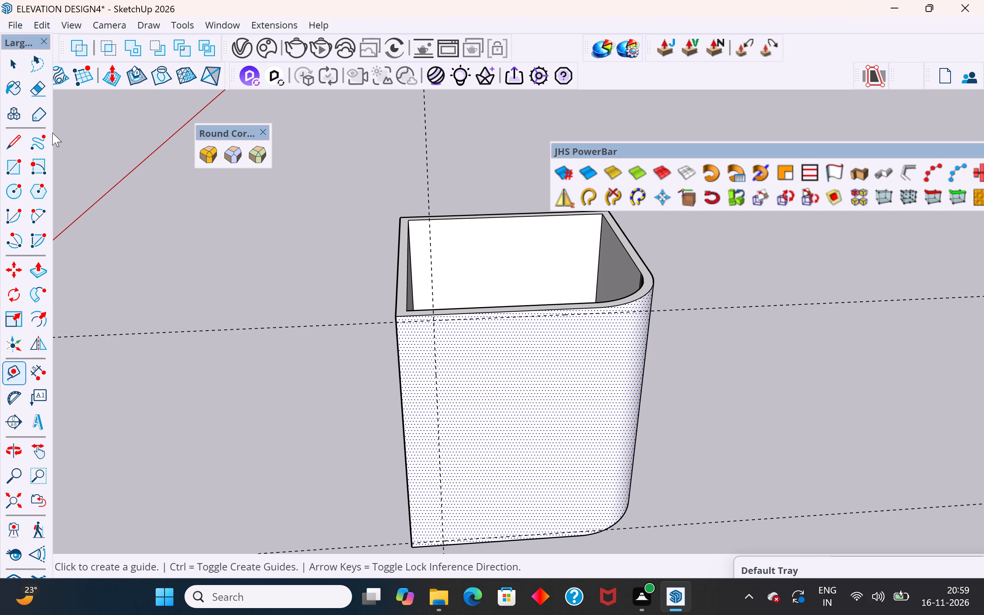
left_click(11, 71)
left_click(241, 306)
Make a group from all the faces and edges of the hollow rounded-corner box.
scroll(241, 306, "down", 3)
middle_click_drag(454, 366, 421, 376)
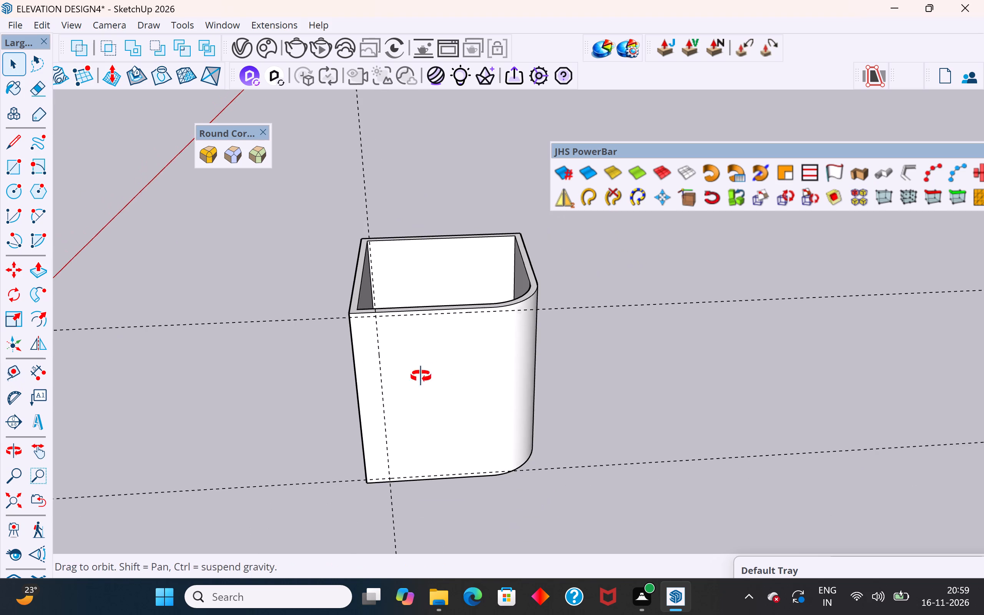
middle_click_drag(421, 376, 349, 409)
left_click(437, 334)
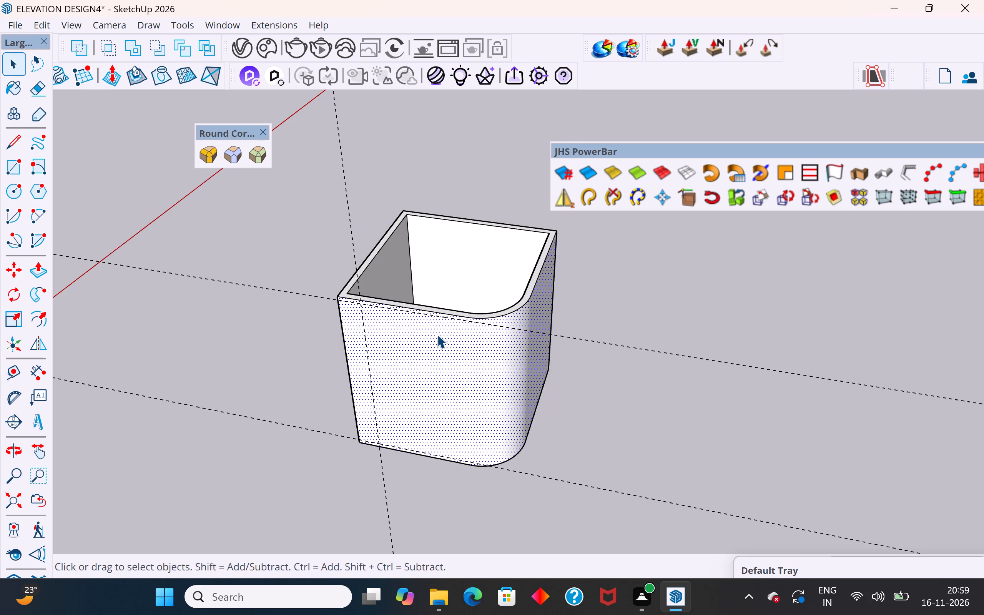
middle_click_drag(547, 447, 442, 452)
middle_click_drag(521, 408, 495, 405)
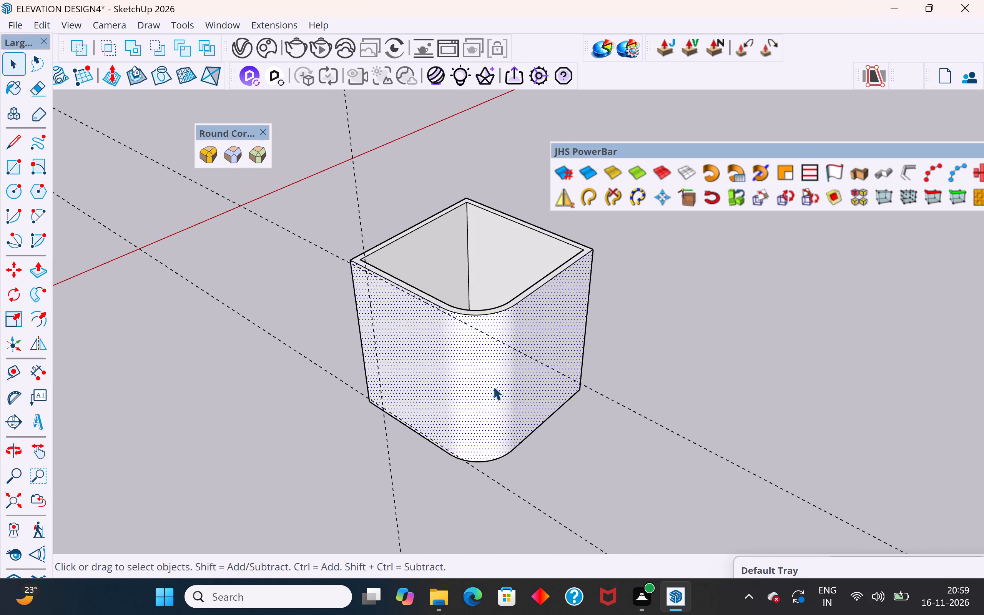
left_click(482, 344)
left_click(681, 291)
left_click(541, 273)
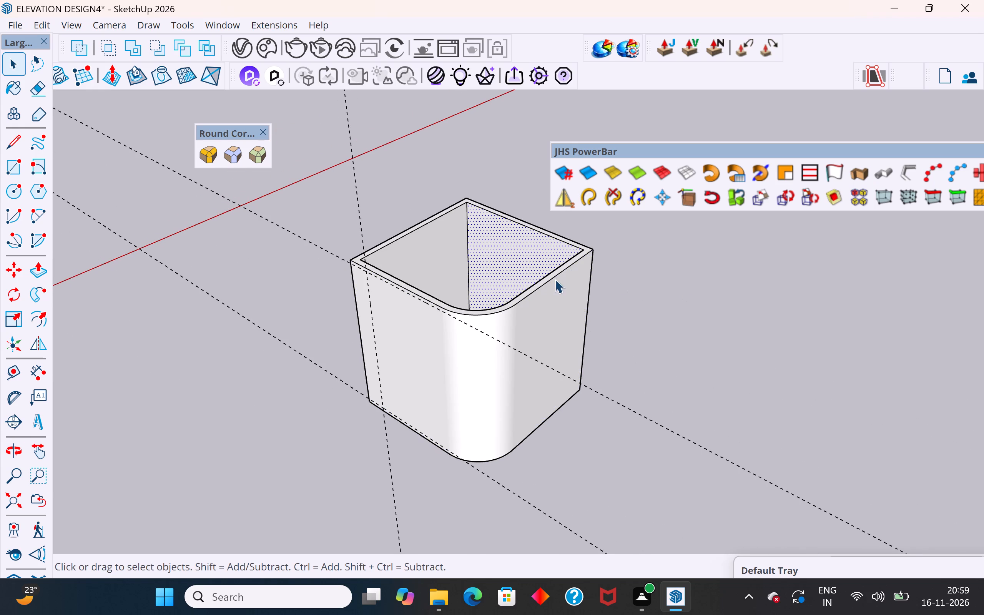
triple_click(535, 300)
right_click(534, 300)
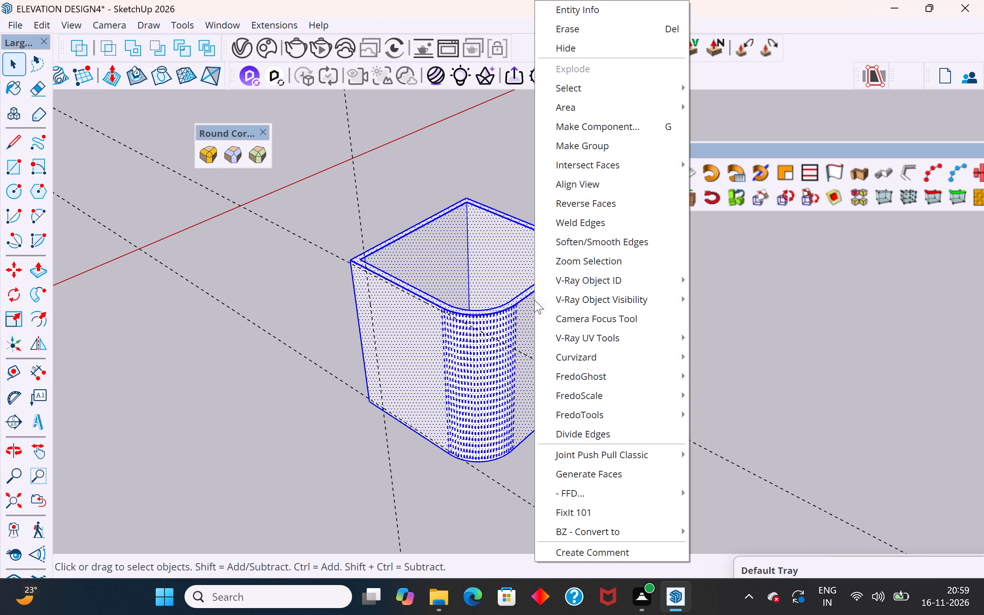
left_click(583, 147)
left_click(713, 301)
Copy the box group straight down a short distance so the copy's top sits below the original's rim.
left_click(494, 376)
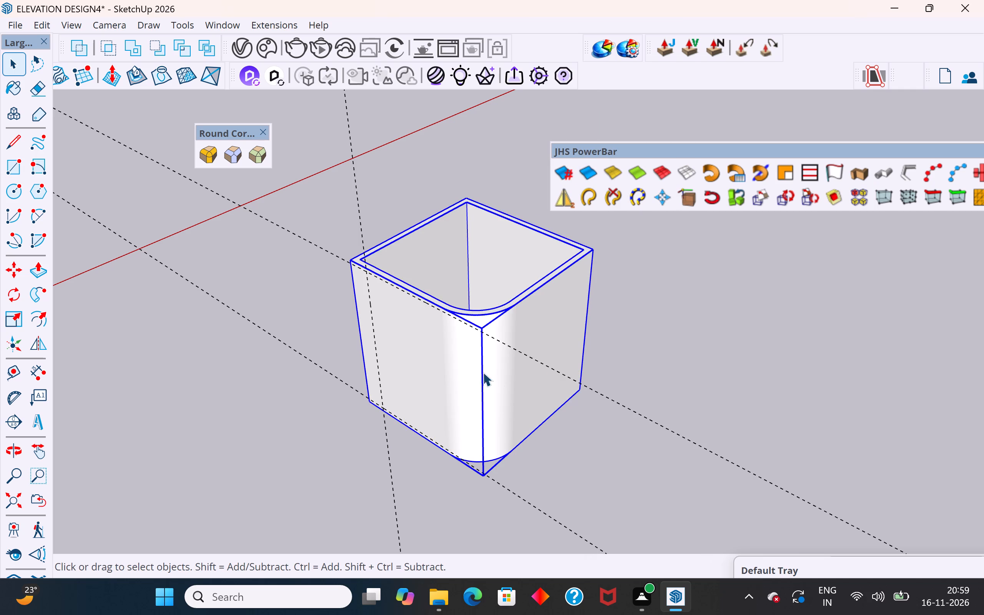
middle_click_drag(450, 372, 498, 320)
middle_click_drag(489, 344, 499, 340)
key("m")
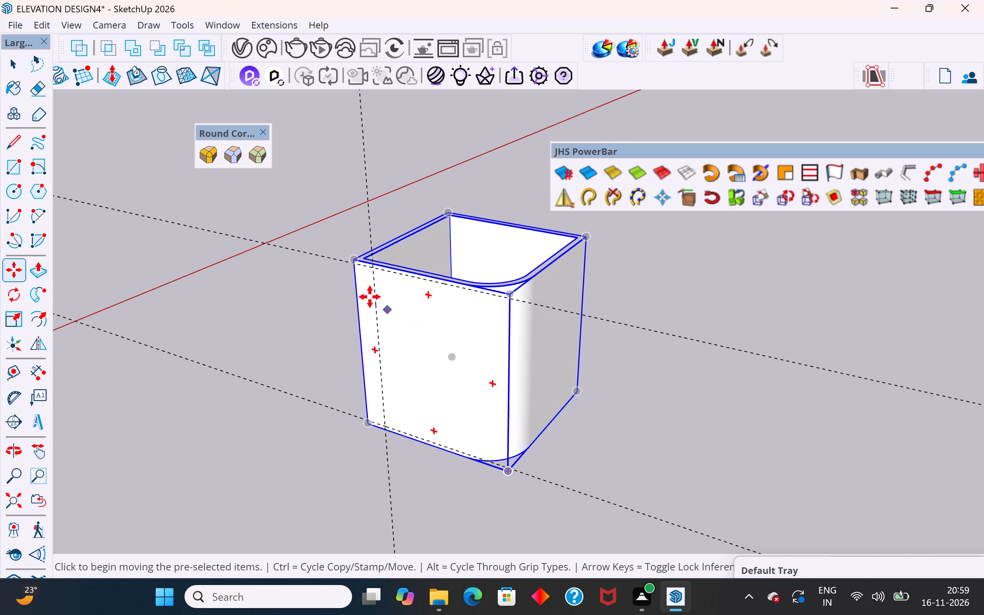
left_click(352, 266)
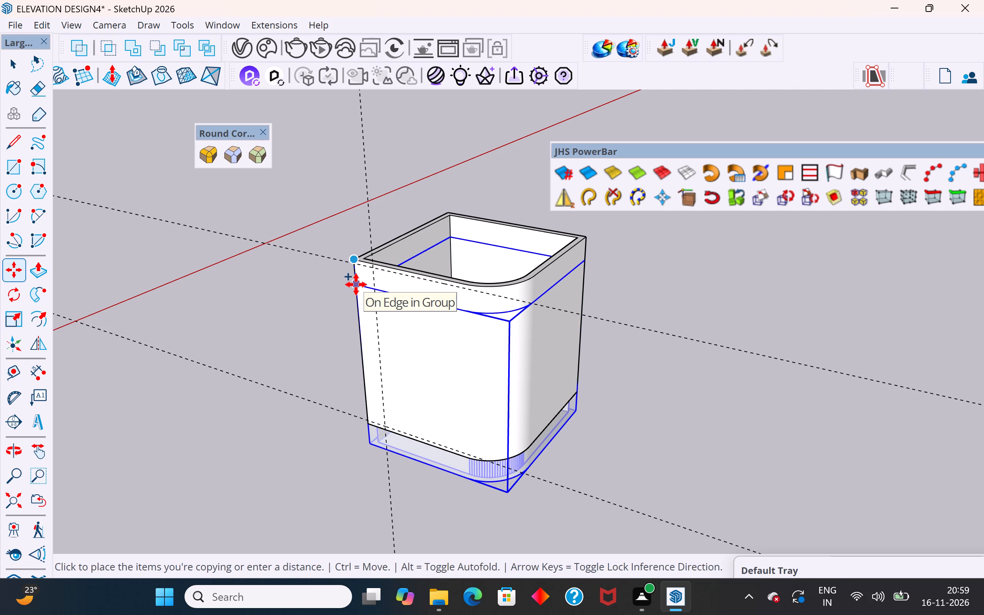
left_click(356, 284)
Scale the copied box's height from its underside, raising its bottom above the original box's base.
middle_click_drag(405, 451, 420, 376)
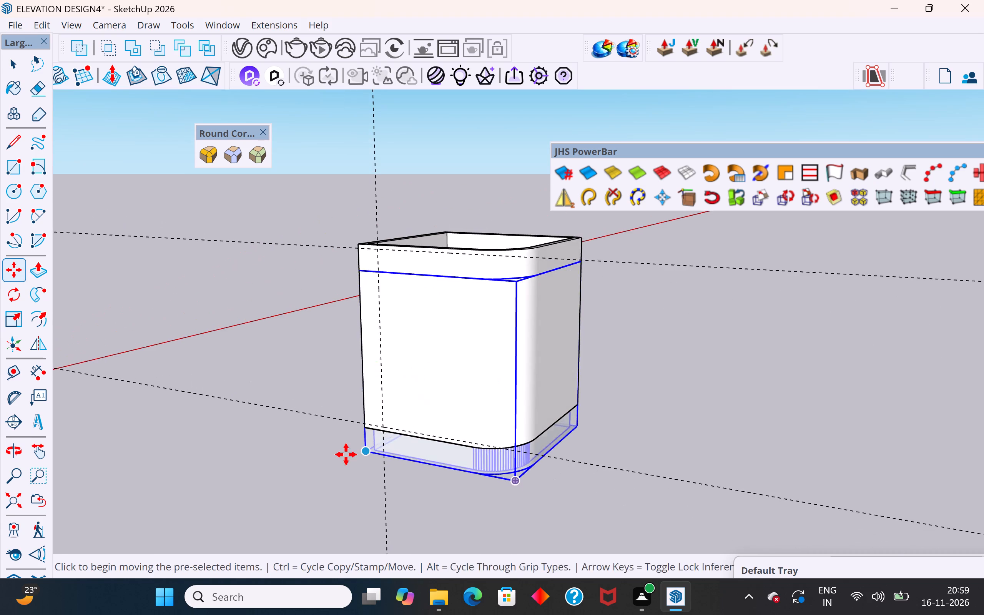
scroll(346, 454, "up", 2)
left_click(370, 448)
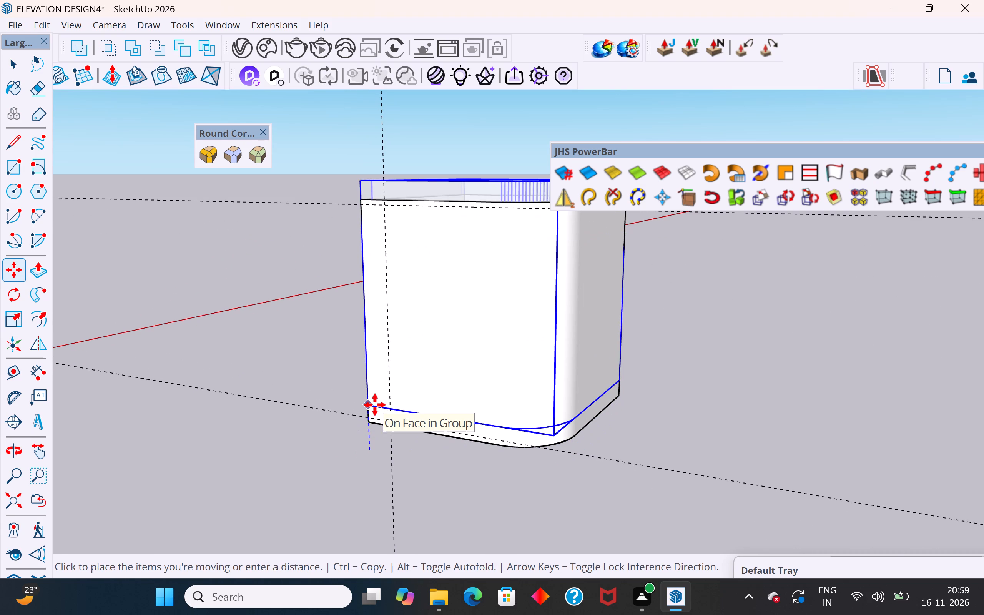
key("Escape")
key("s")
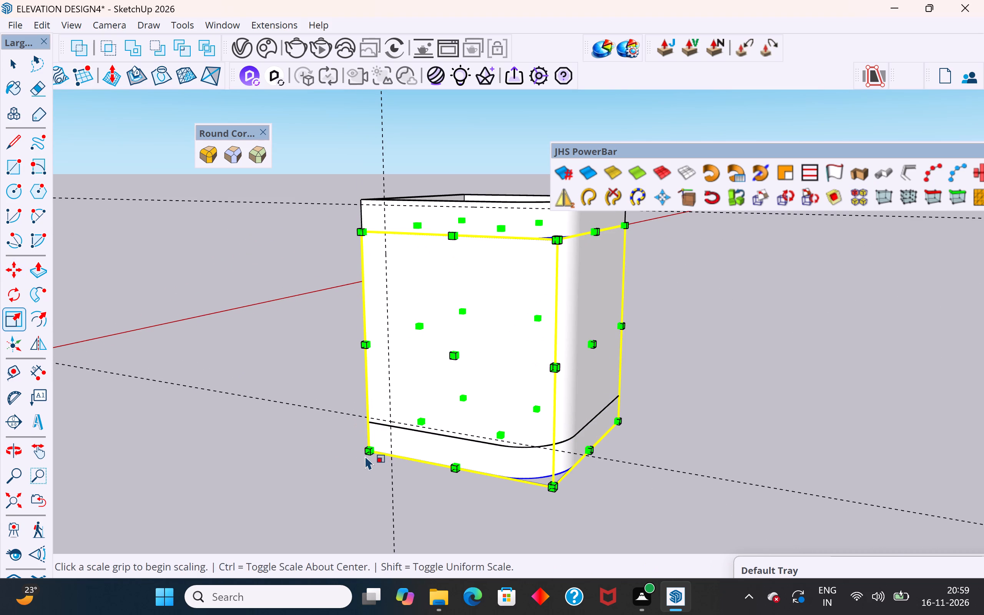
left_click(503, 438)
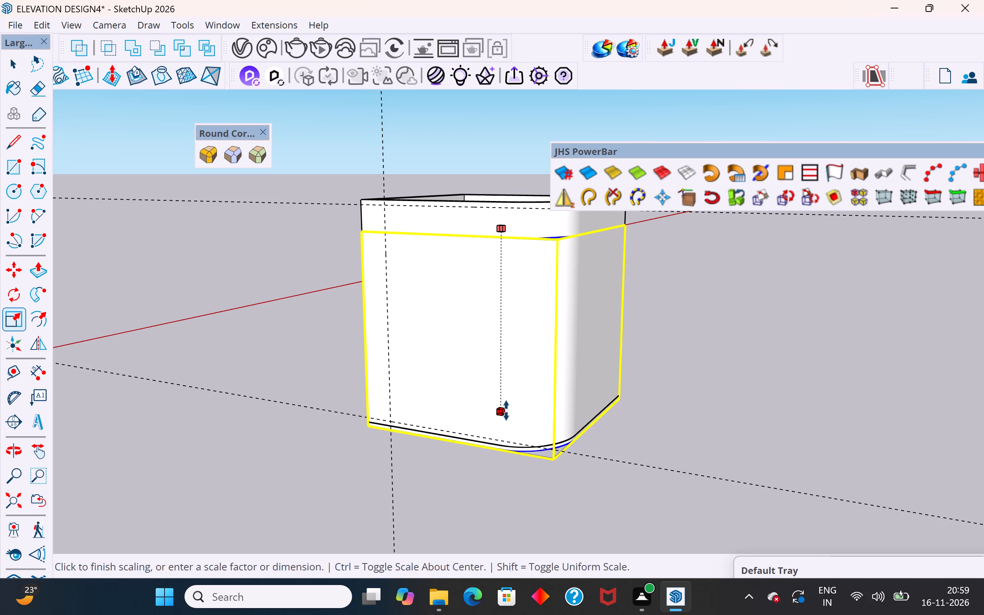
left_click(516, 363)
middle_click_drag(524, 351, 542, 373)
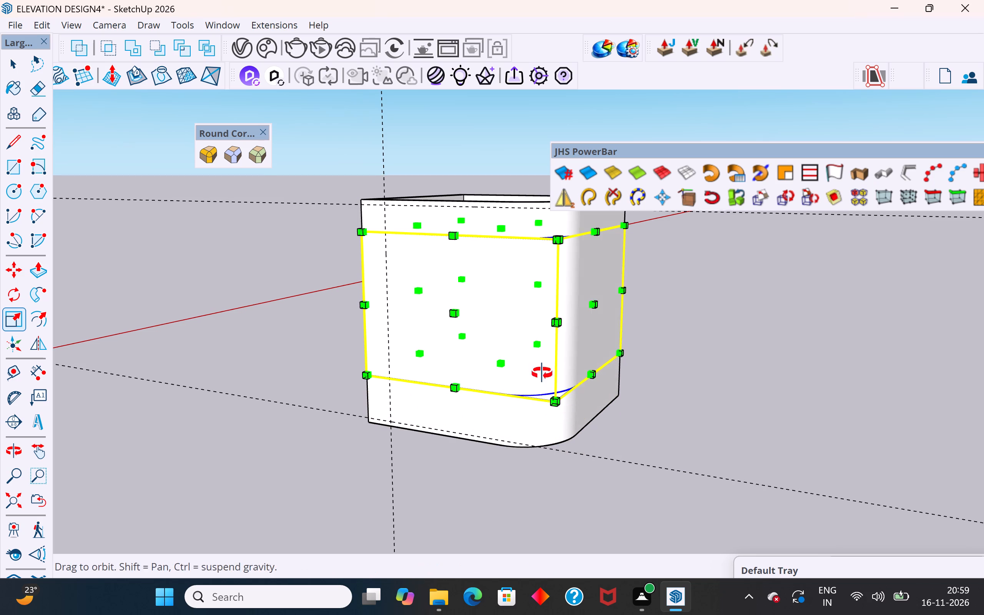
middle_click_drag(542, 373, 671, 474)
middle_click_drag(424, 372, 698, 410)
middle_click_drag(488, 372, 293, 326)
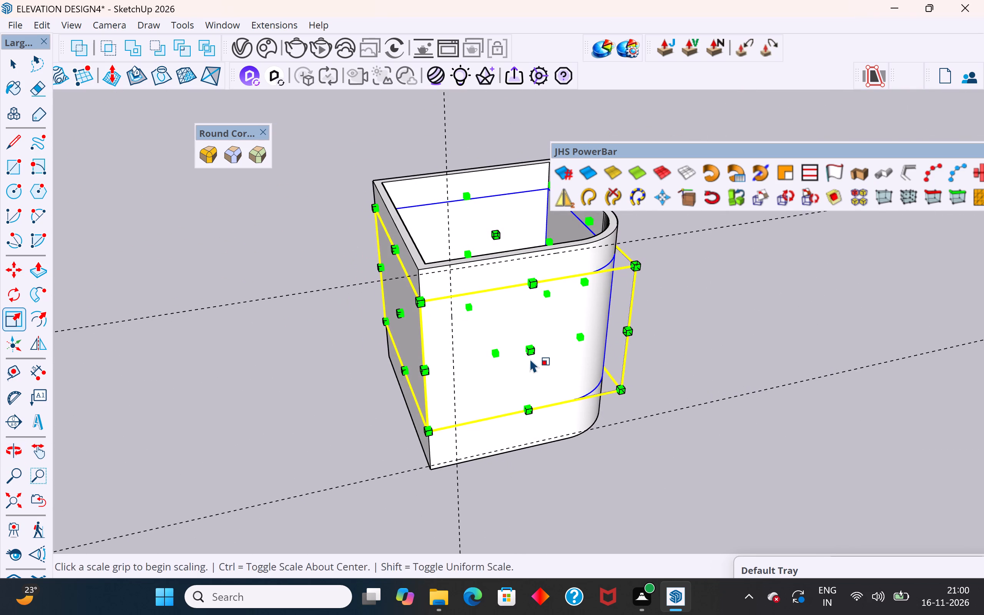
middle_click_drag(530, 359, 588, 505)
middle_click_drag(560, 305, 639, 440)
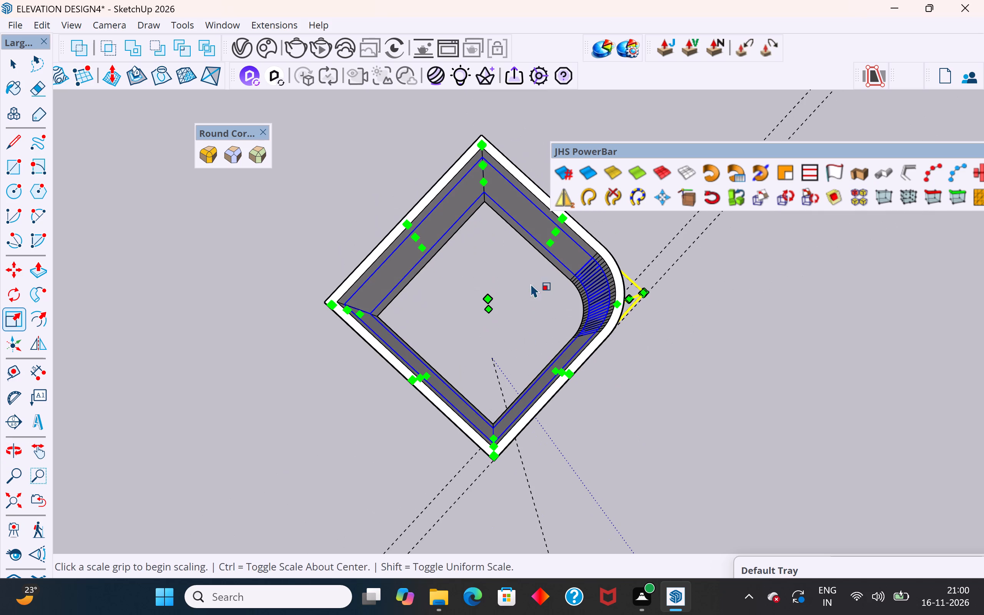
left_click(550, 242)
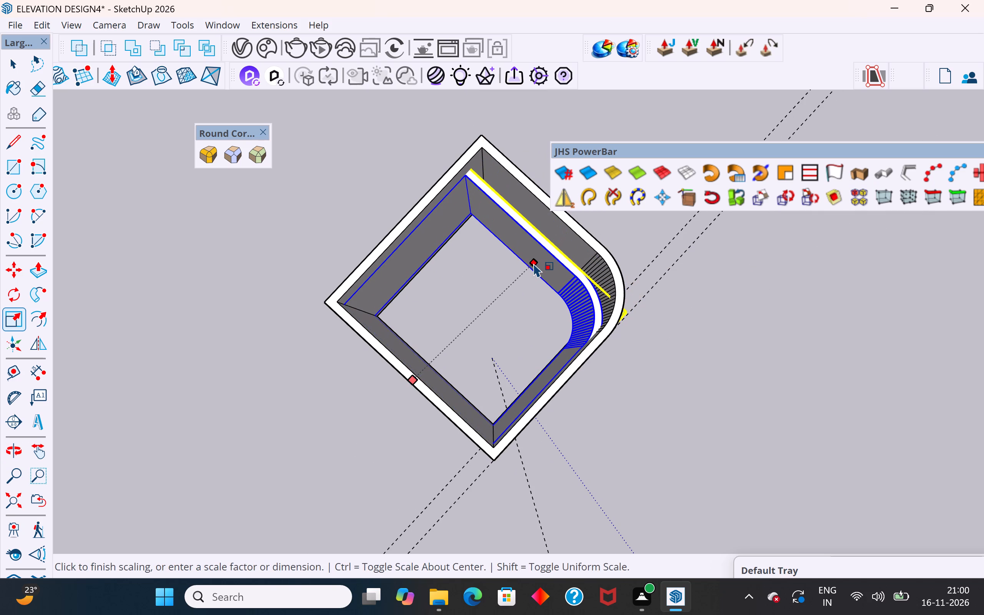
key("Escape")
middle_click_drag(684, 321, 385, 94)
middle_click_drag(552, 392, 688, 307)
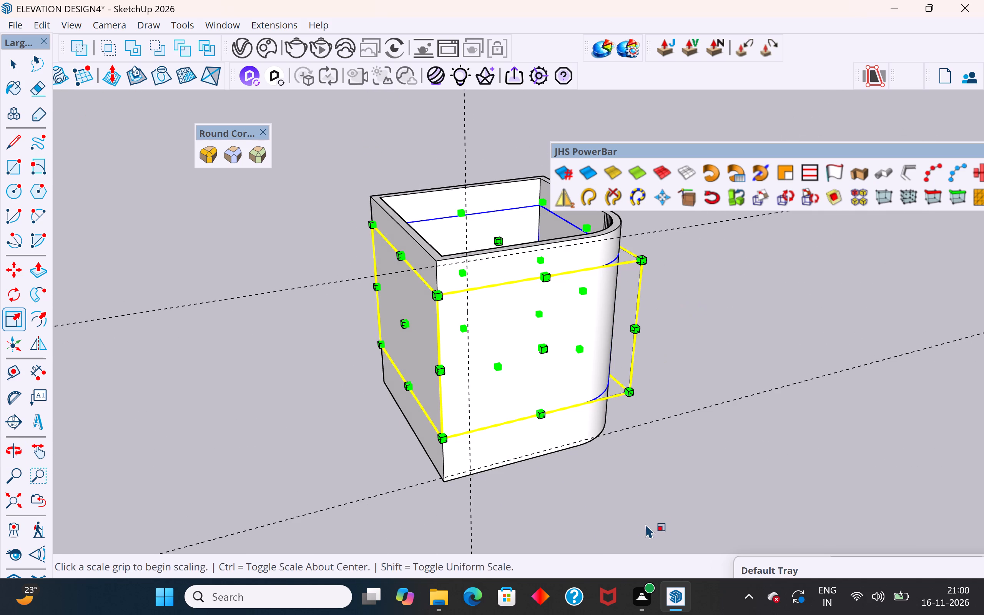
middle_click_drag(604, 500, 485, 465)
Scale the copied box along the green axis, bringing its square end face in to the vertical guide on the outer wall.
left_click(13, 58)
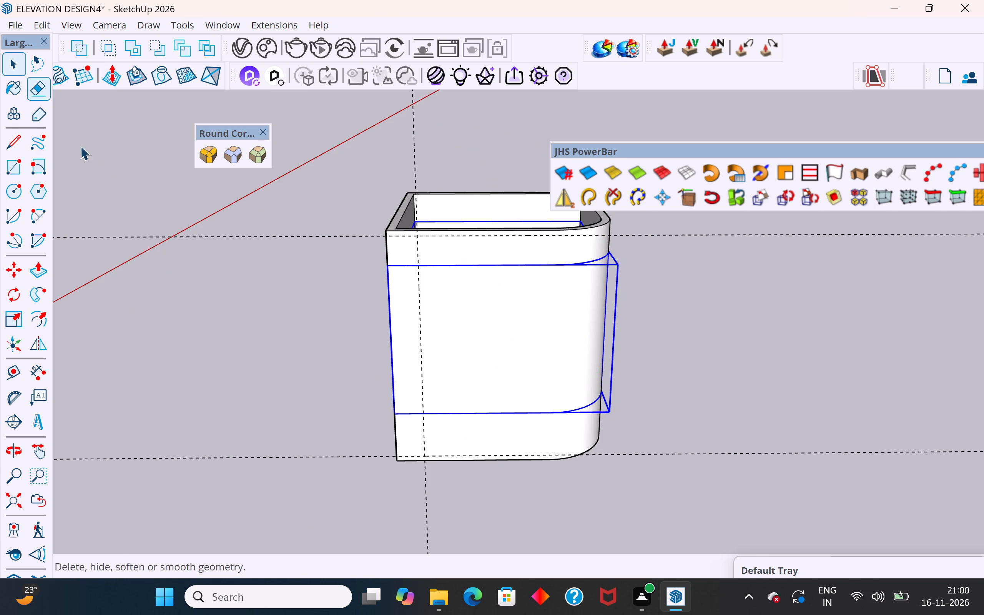
left_click(300, 341)
left_click(533, 337)
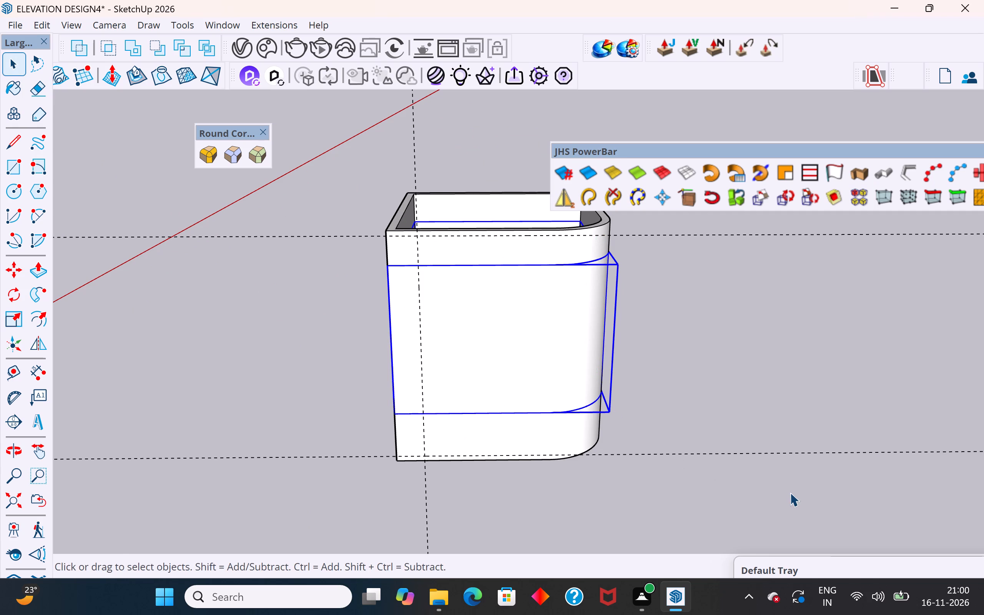
middle_click_drag(517, 432, 781, 465)
middle_click_drag(651, 480, 651, 554)
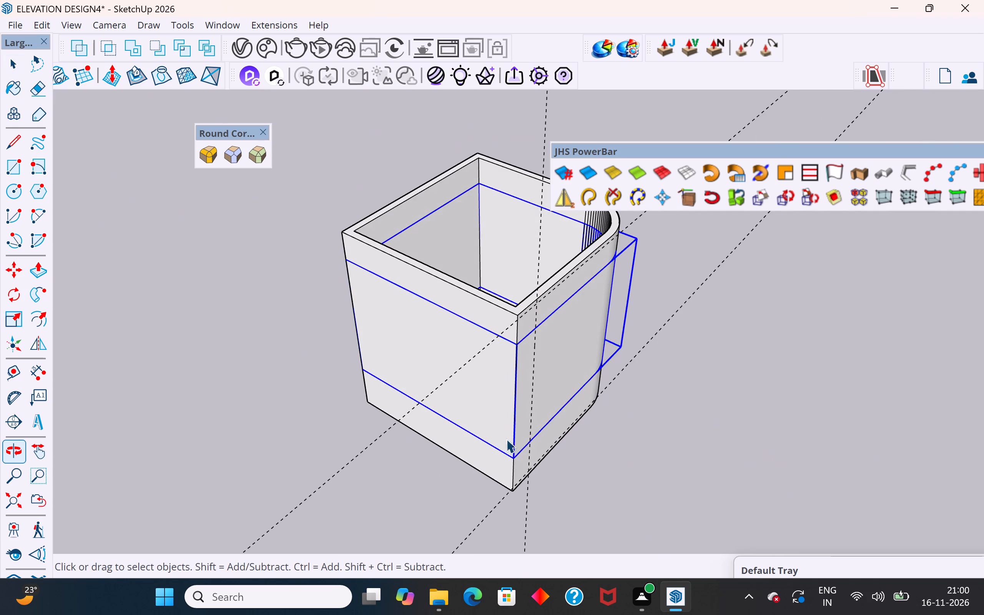
left_click(458, 368)
left_click(710, 388)
middle_click_drag(655, 341, 593, 442)
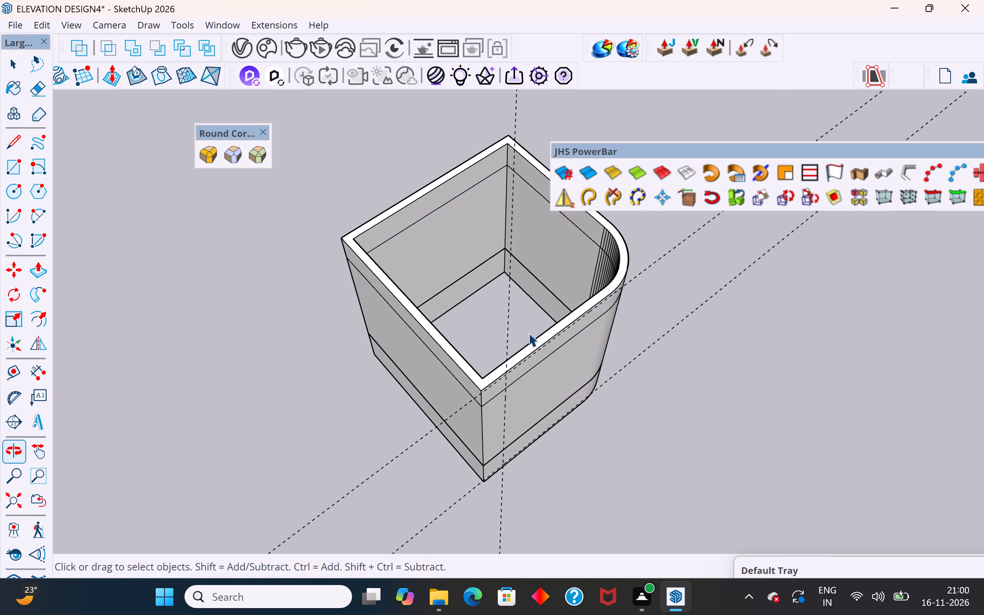
left_click(576, 242)
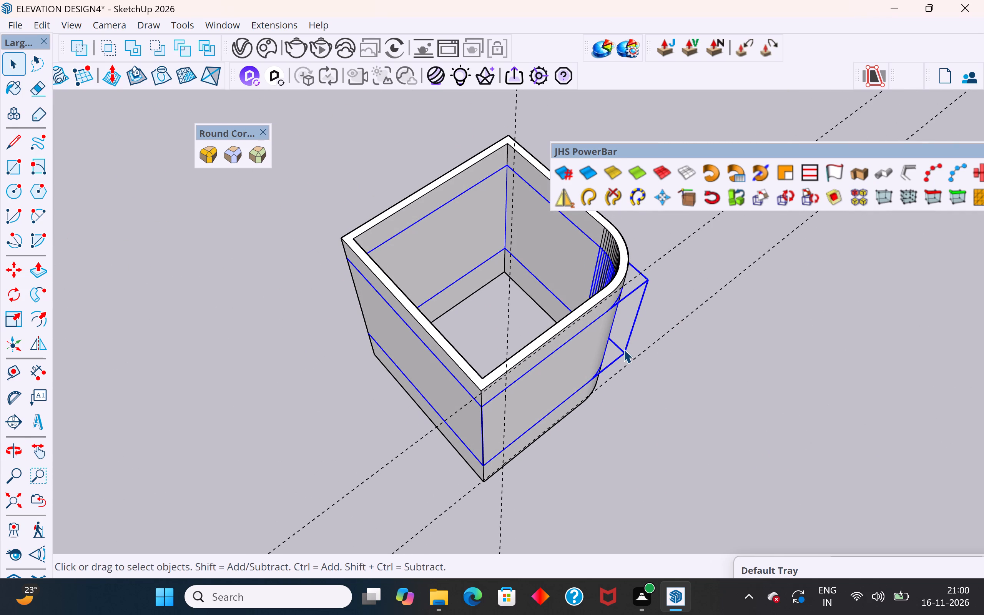
key("s")
middle_click_drag(419, 348, 451, 350)
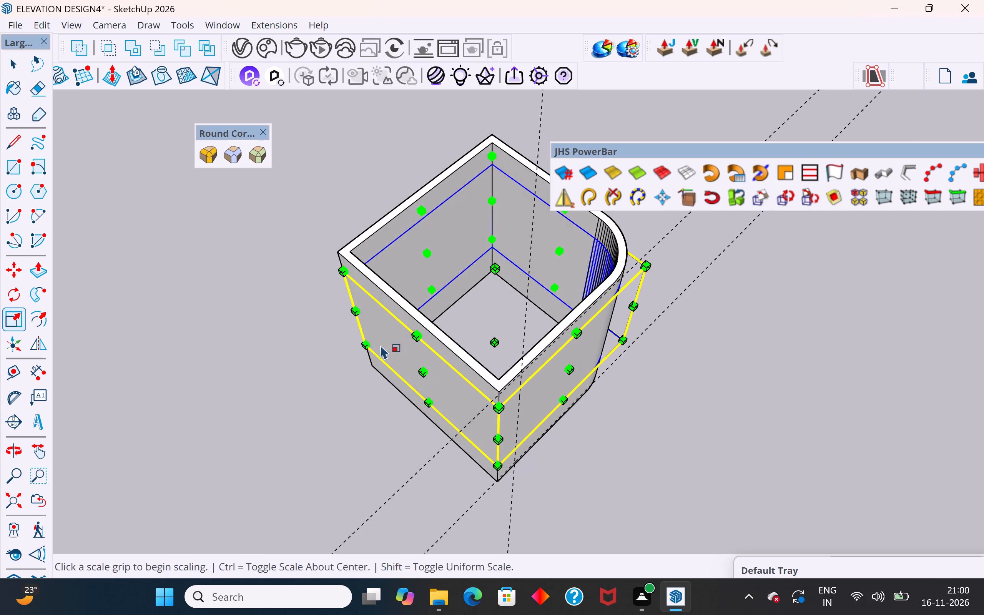
middle_click_drag(396, 354, 425, 446)
middle_click_drag(395, 397, 524, 332)
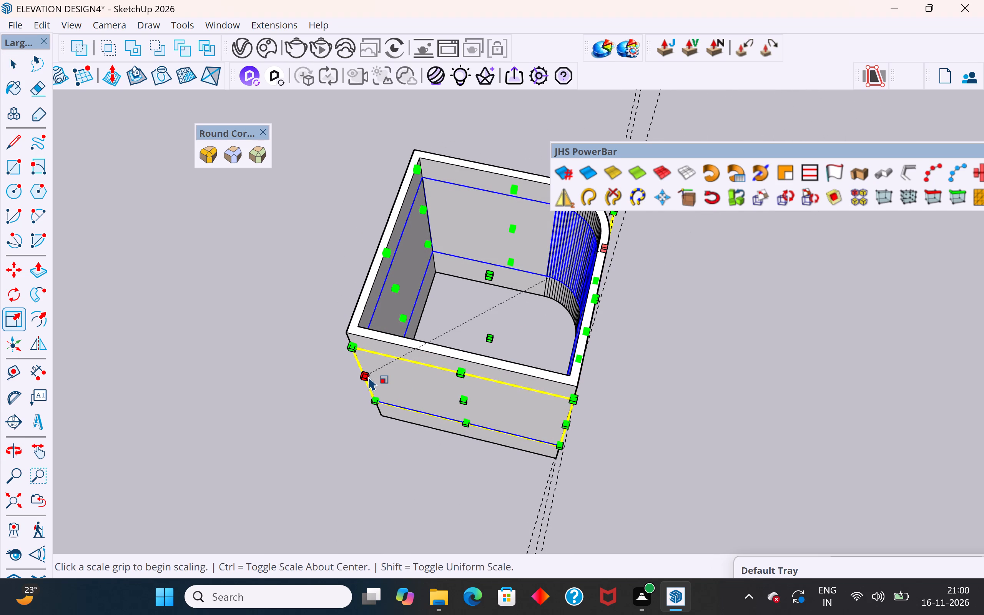
left_click(364, 382)
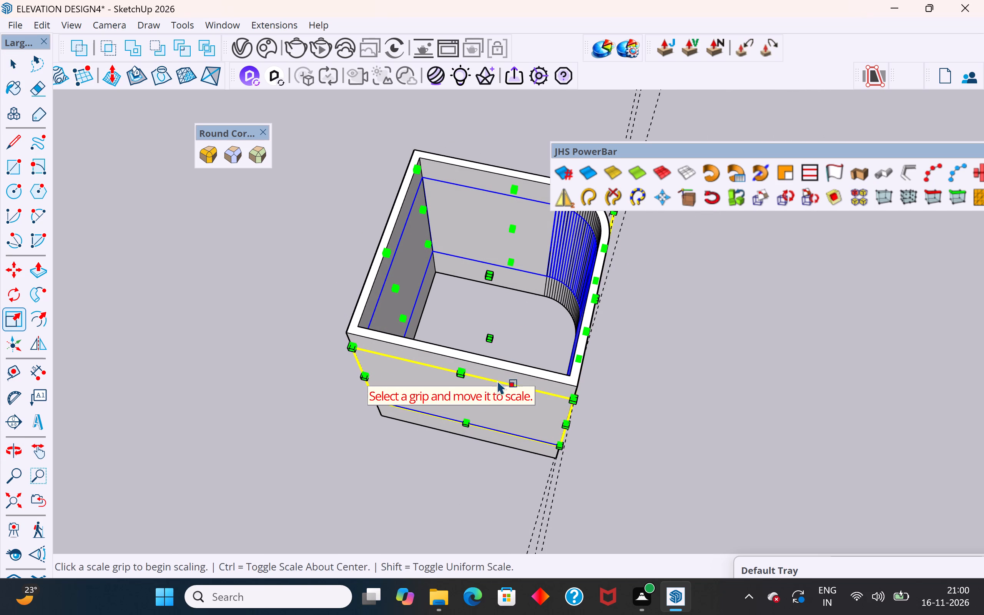
middle_click_drag(605, 445, 358, 339)
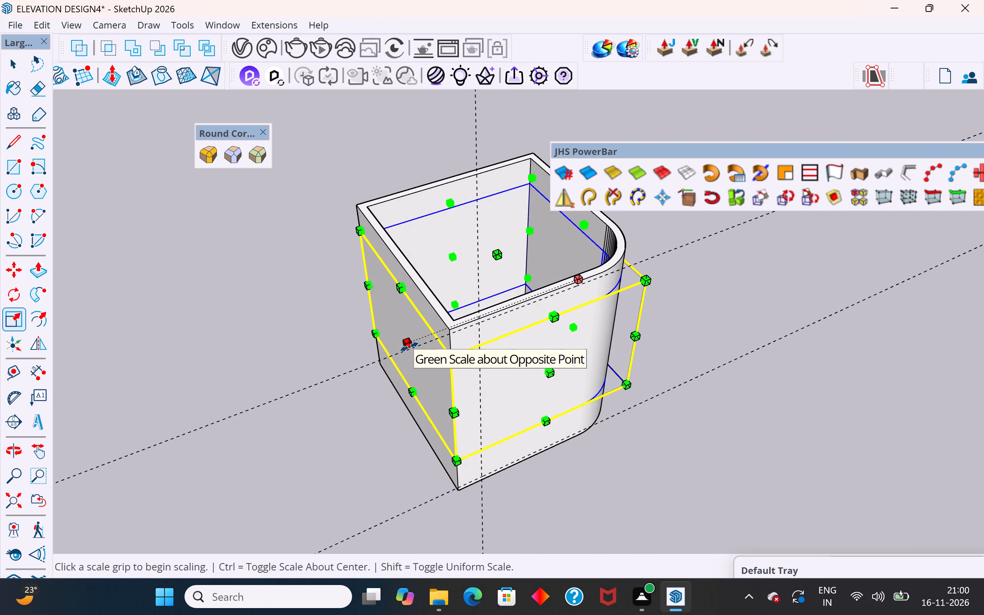
left_click(409, 347)
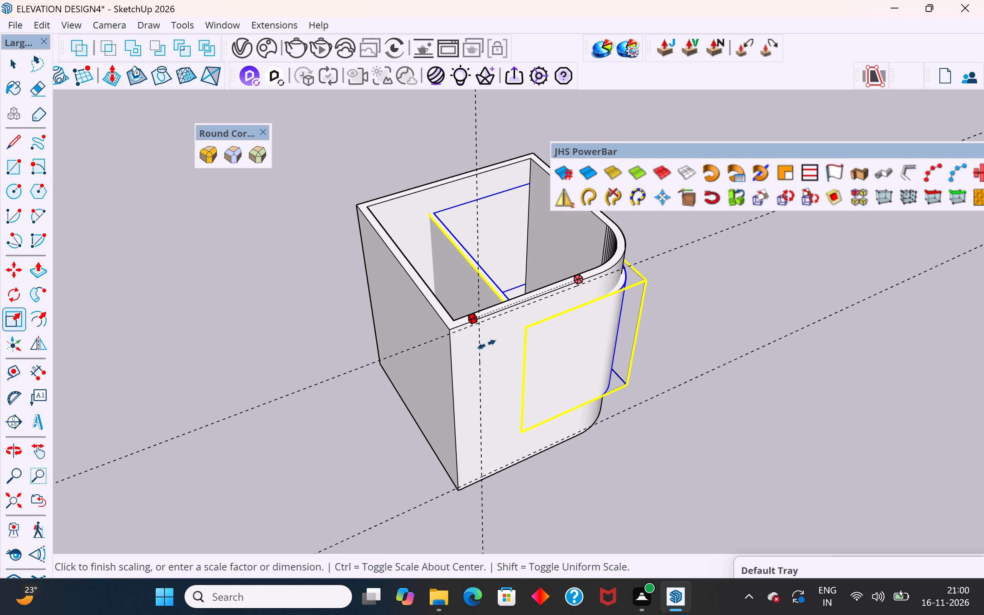
scroll(487, 344, "up", 5)
left_click(477, 307)
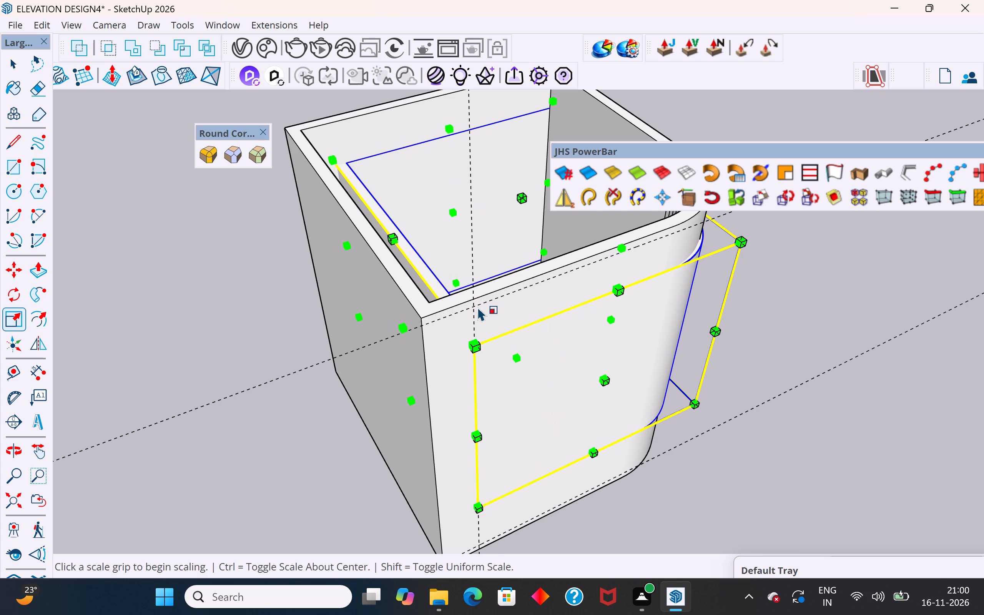
Scale the copied box along the red and green axes about its opposite vertical edge, insetting it from the original box's other square end.
scroll(409, 306, "down", 6)
middle_click_drag(610, 369, 2, 277)
middle_click_drag(488, 346, 441, 386)
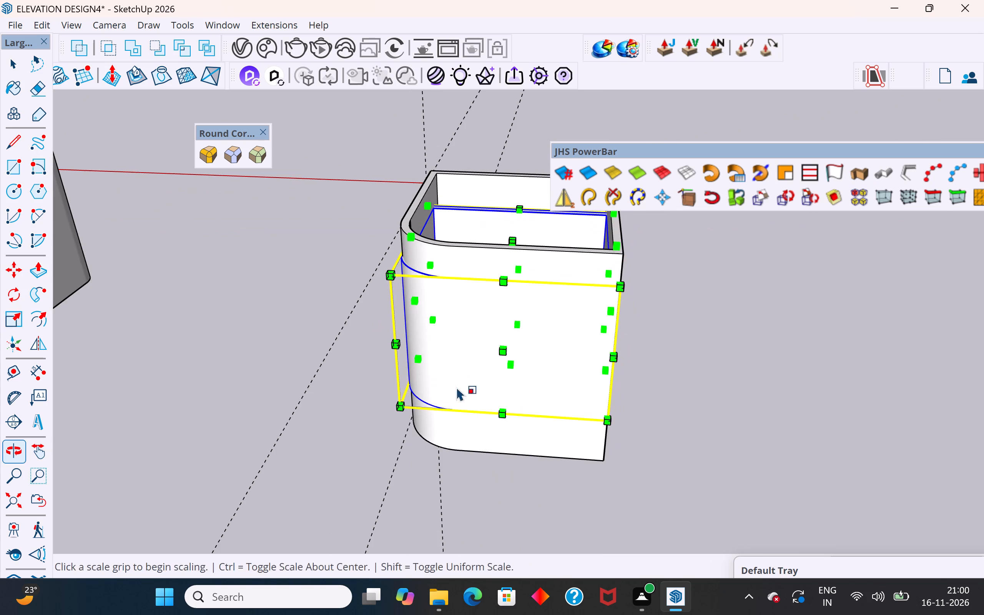
middle_click_drag(529, 374, 530, 441)
left_click(13, 66)
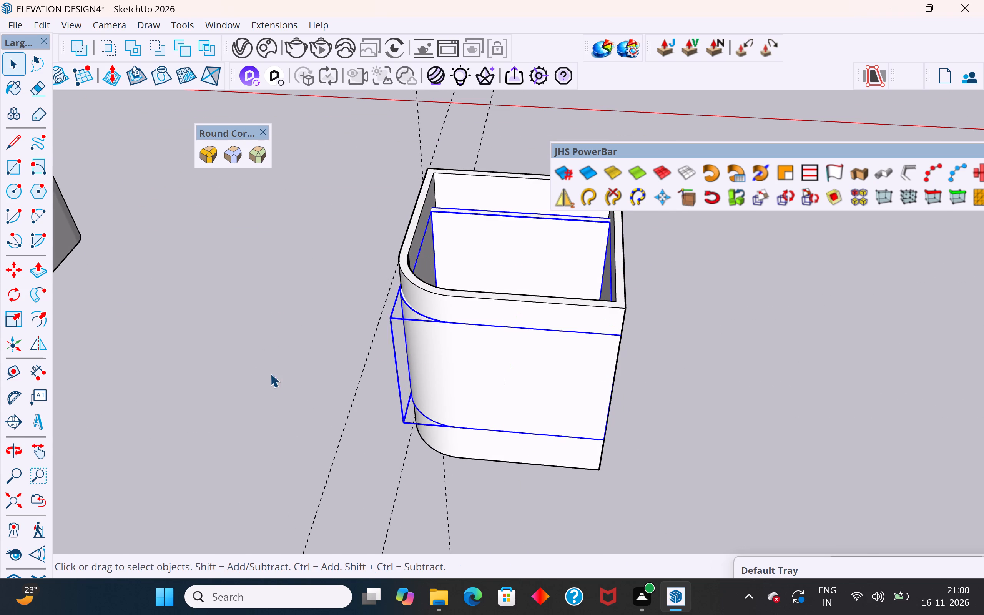
left_click(270, 373)
left_click(497, 360)
middle_click_drag(511, 386, 512, 324)
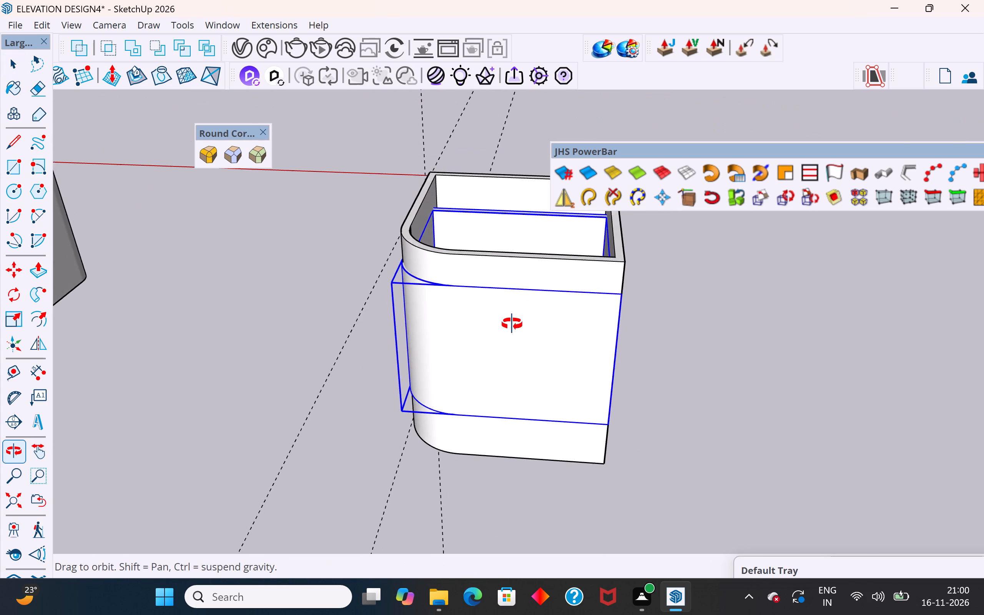
middle_click_drag(512, 324, 509, 342)
key("s")
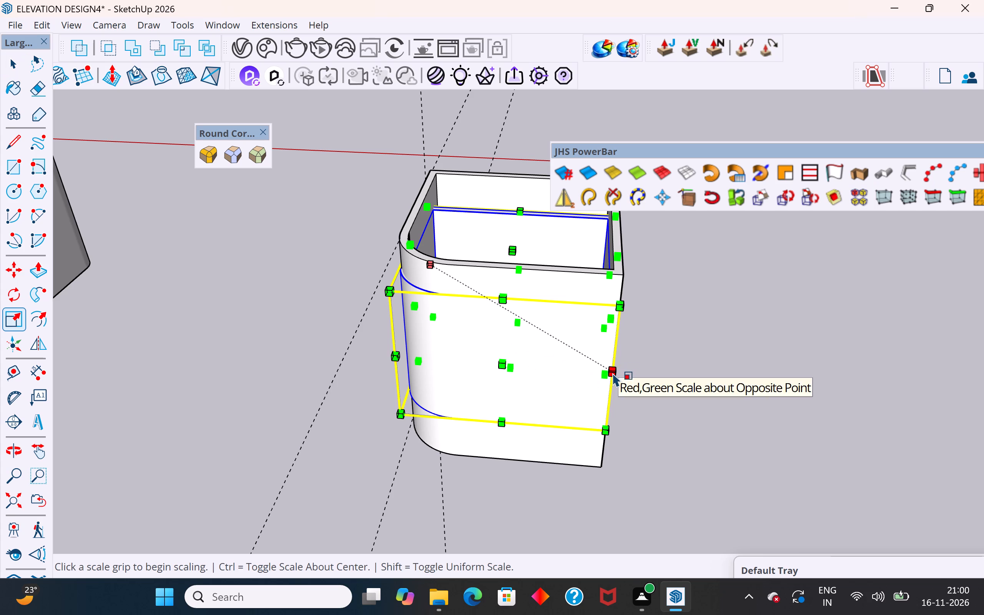
middle_click_drag(614, 375, 552, 359)
scroll(581, 384, "up", 10)
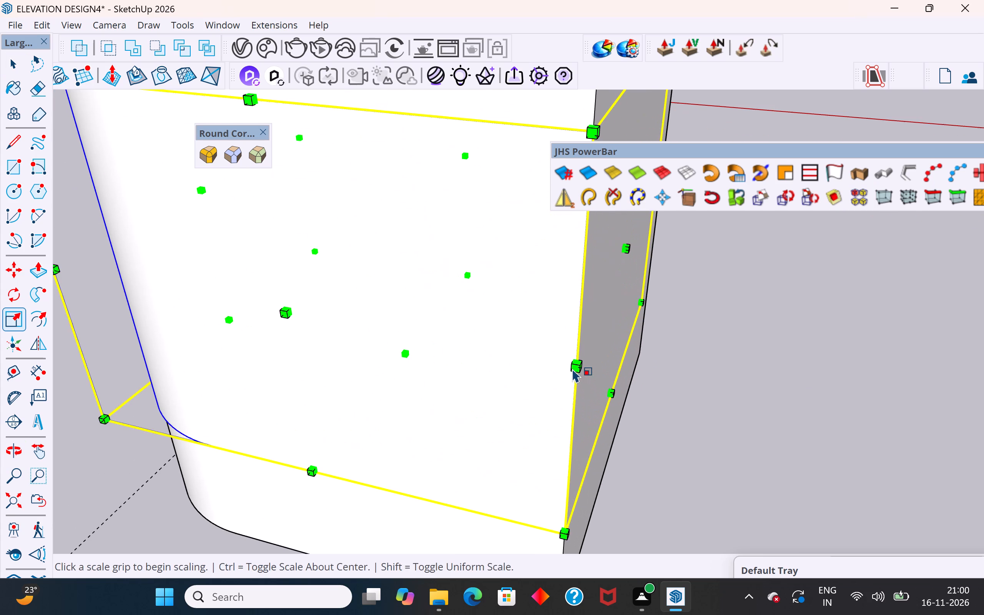
left_click(577, 365)
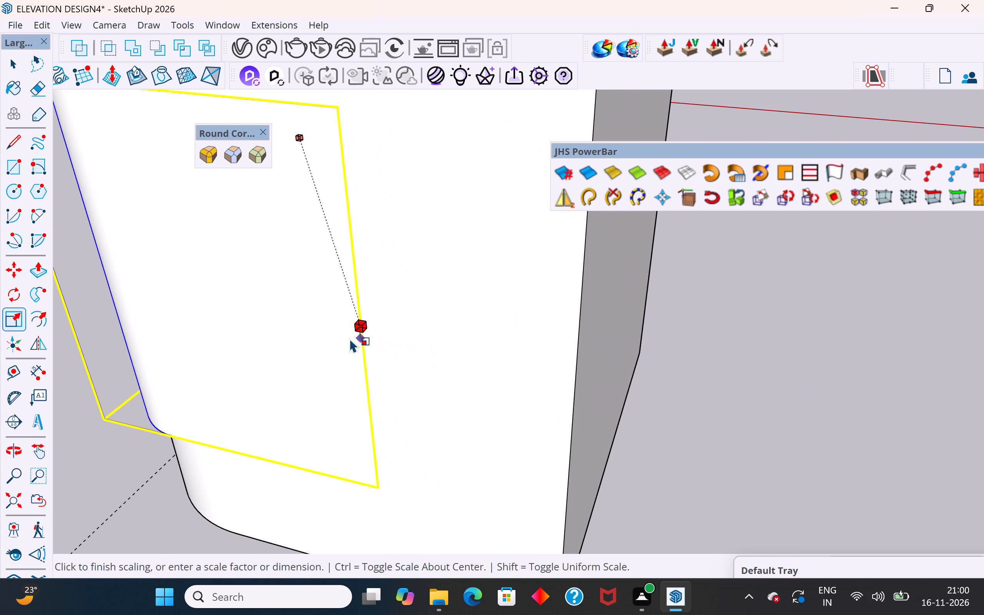
scroll(349, 339, "down", 3)
middle_click_drag(349, 339, 505, 298)
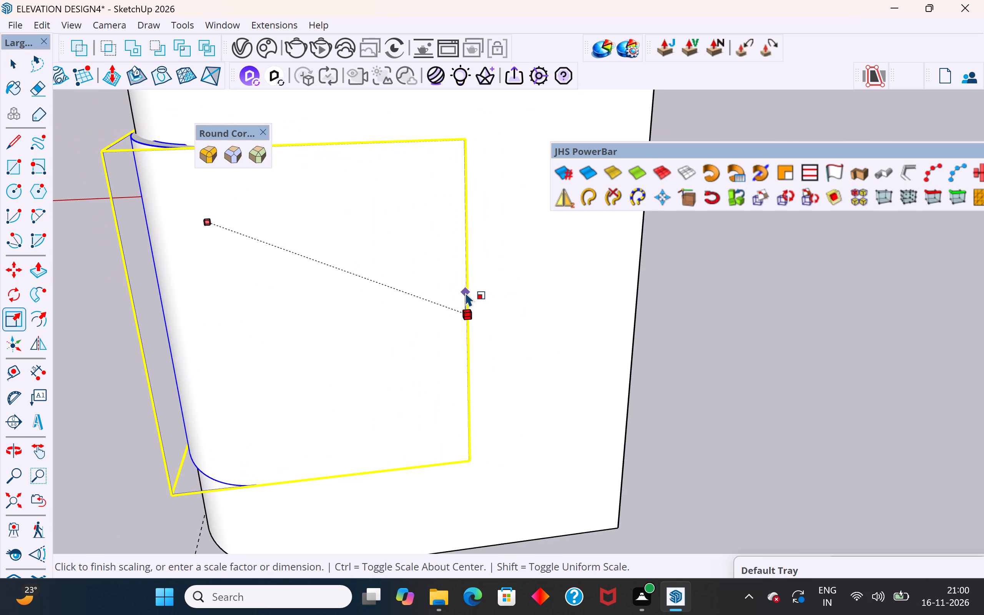
left_click(465, 293)
scroll(546, 383, "down", 5)
middle_click_drag(553, 388, 677, 544)
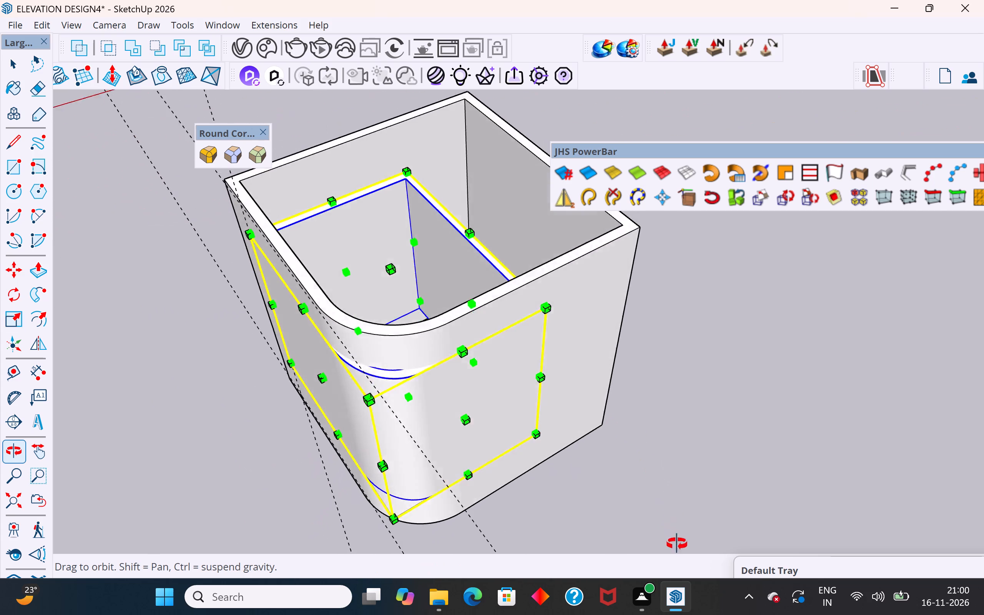
middle_click_drag(677, 544, 687, 614)
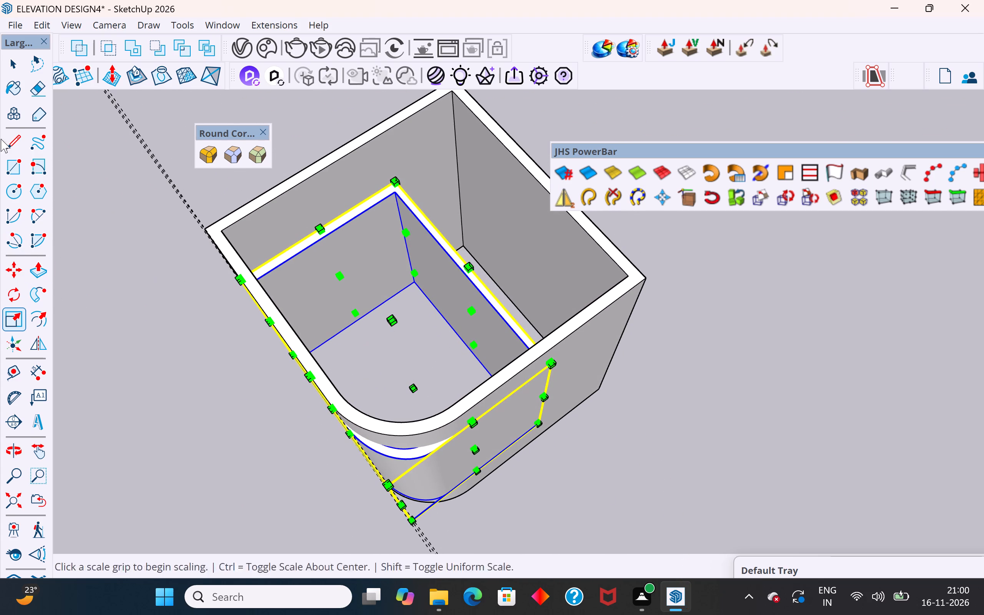
left_click(21, 73)
left_click(165, 371)
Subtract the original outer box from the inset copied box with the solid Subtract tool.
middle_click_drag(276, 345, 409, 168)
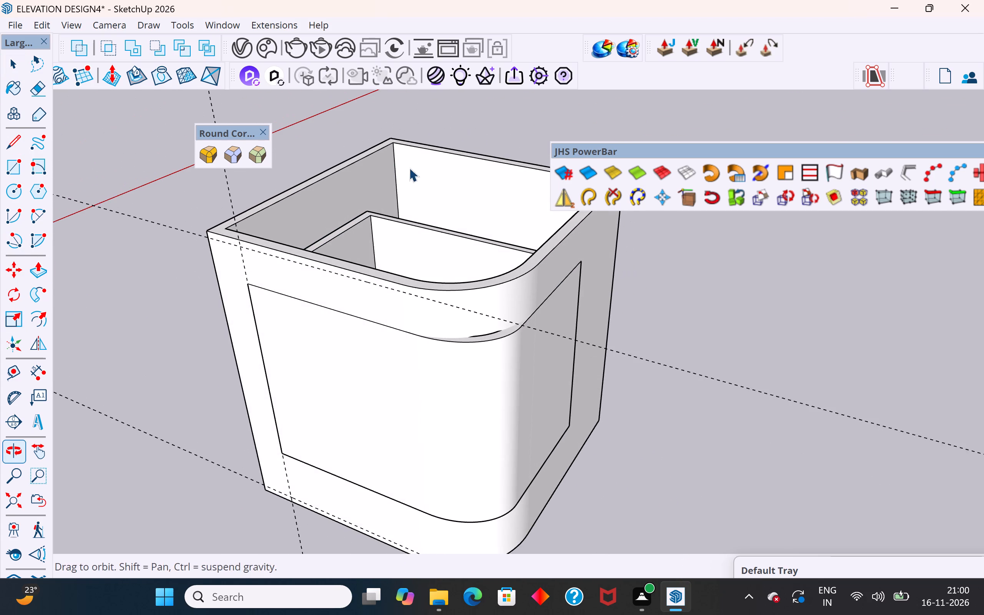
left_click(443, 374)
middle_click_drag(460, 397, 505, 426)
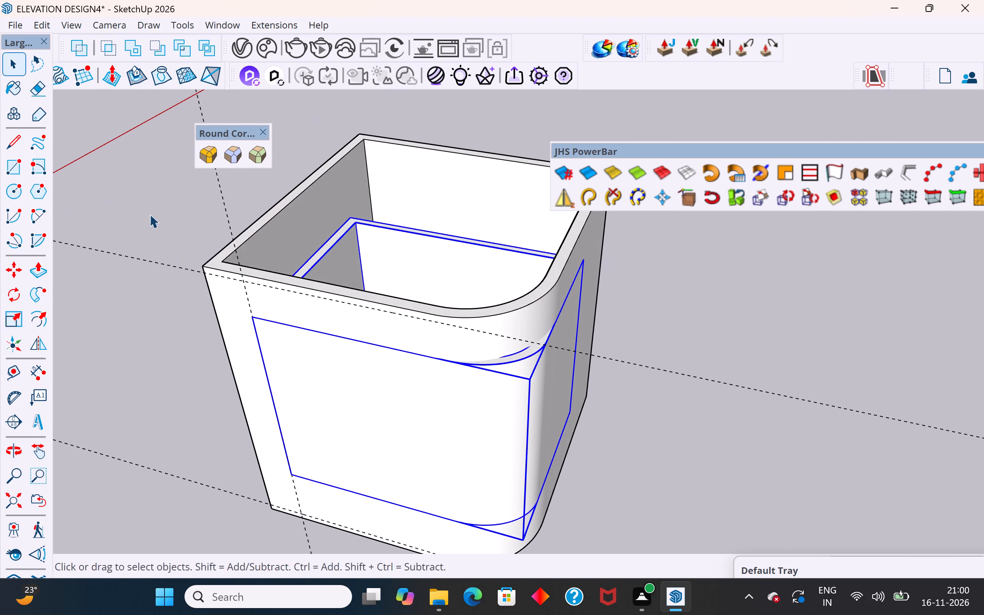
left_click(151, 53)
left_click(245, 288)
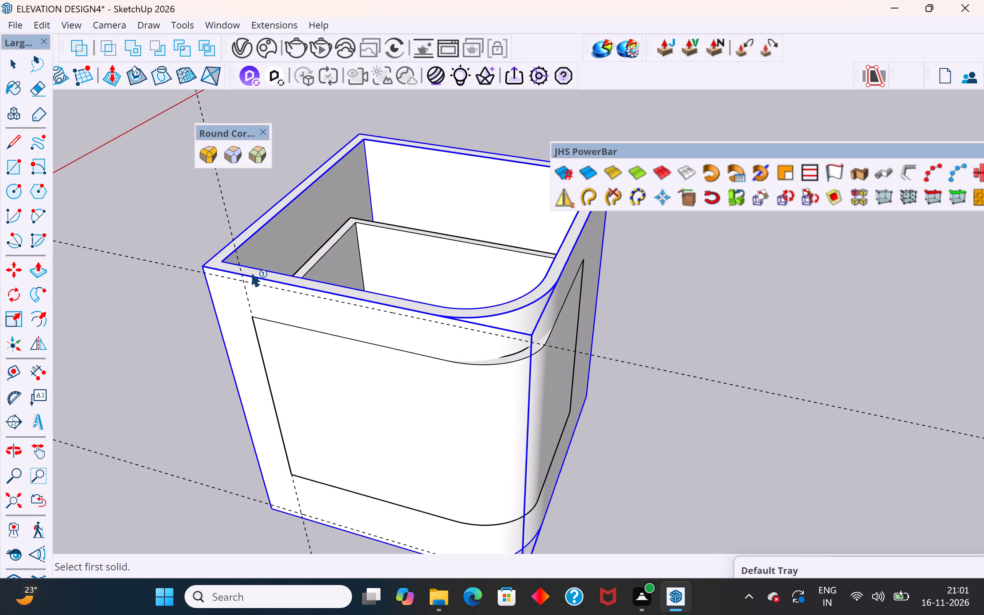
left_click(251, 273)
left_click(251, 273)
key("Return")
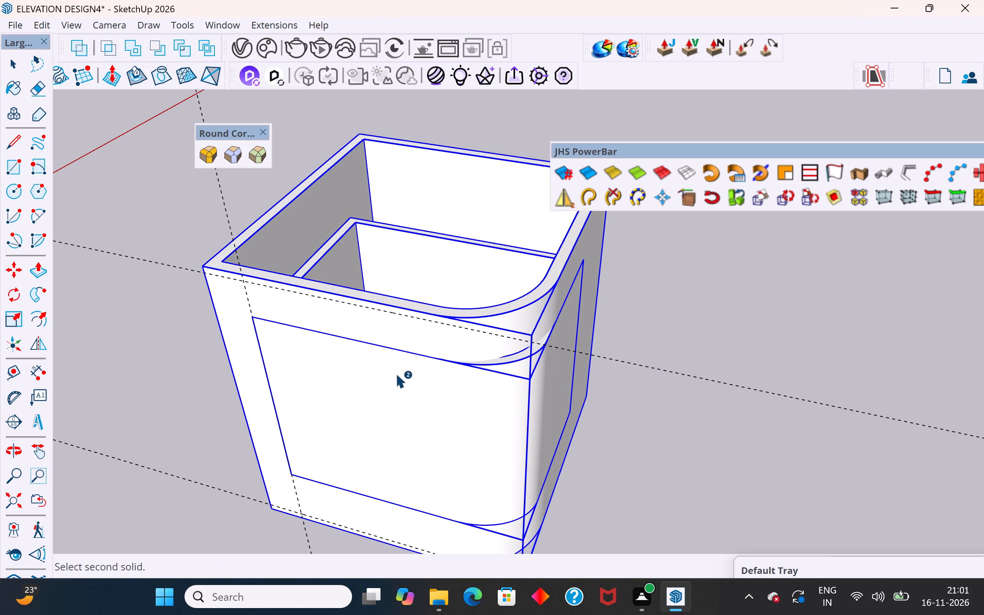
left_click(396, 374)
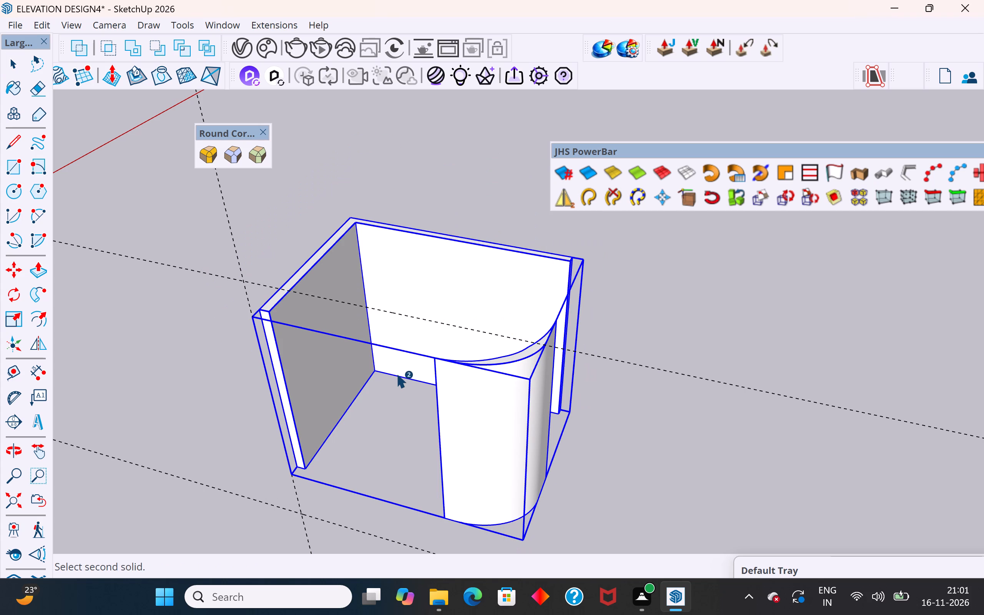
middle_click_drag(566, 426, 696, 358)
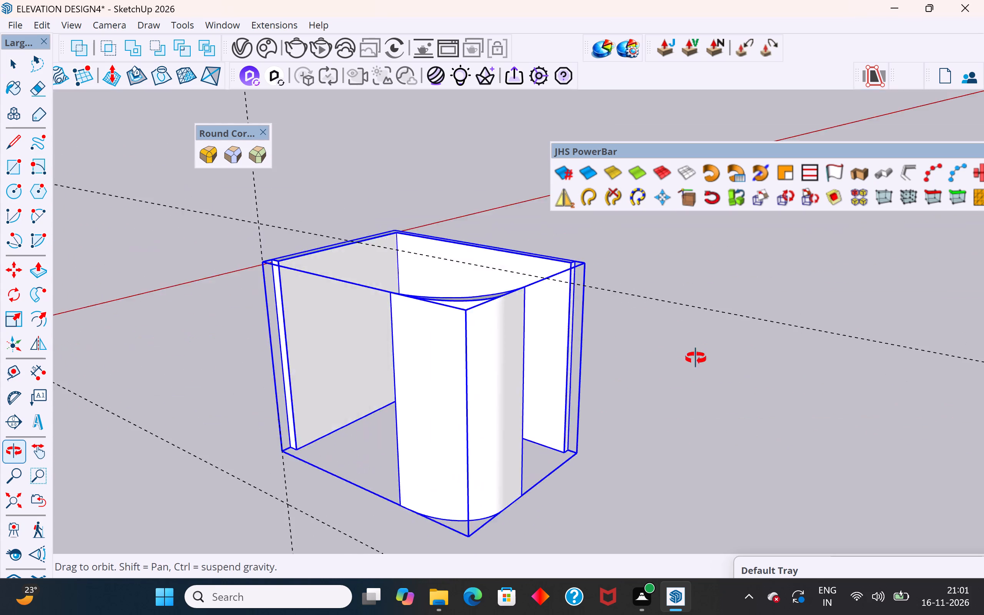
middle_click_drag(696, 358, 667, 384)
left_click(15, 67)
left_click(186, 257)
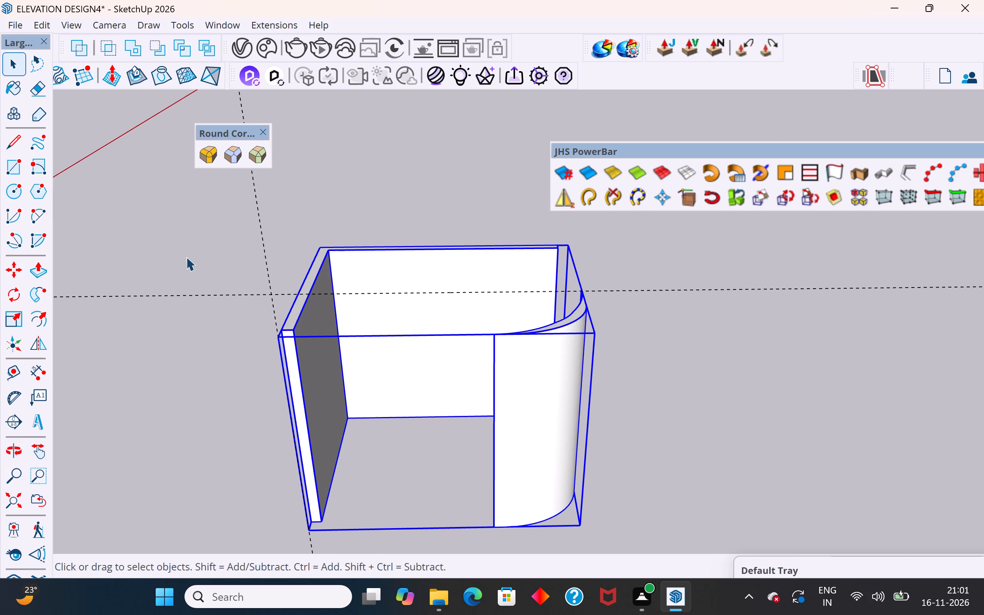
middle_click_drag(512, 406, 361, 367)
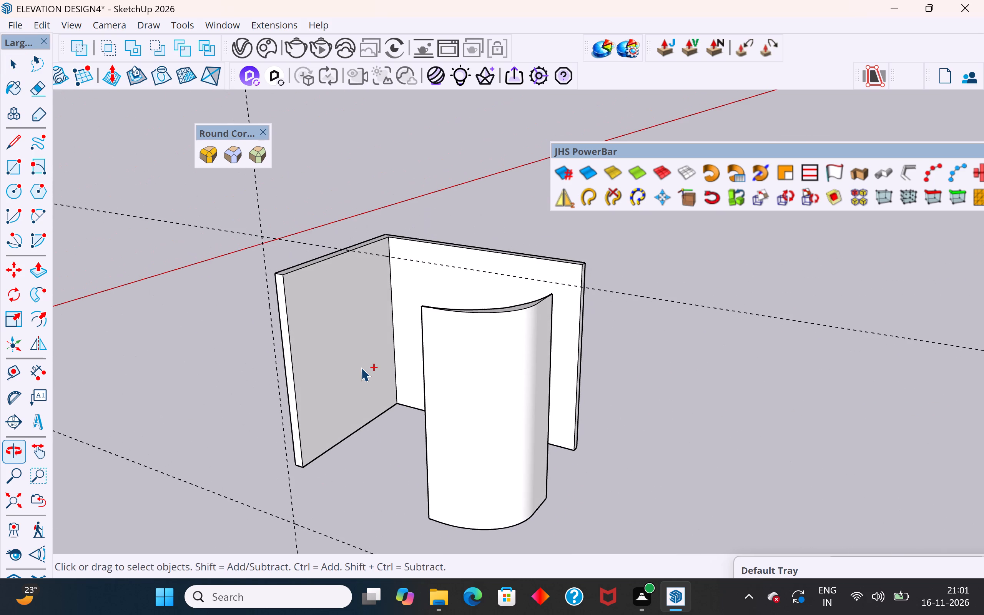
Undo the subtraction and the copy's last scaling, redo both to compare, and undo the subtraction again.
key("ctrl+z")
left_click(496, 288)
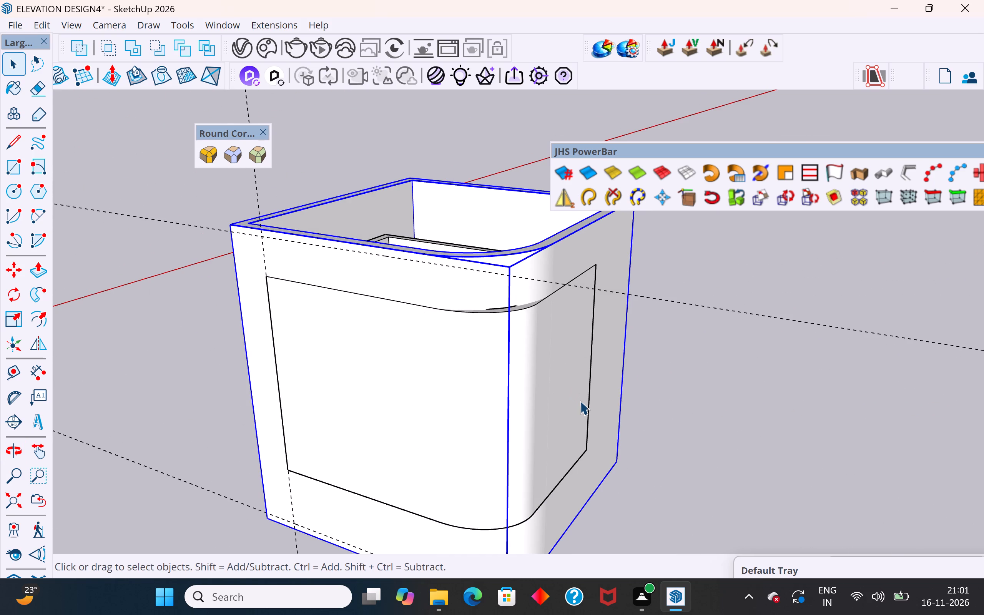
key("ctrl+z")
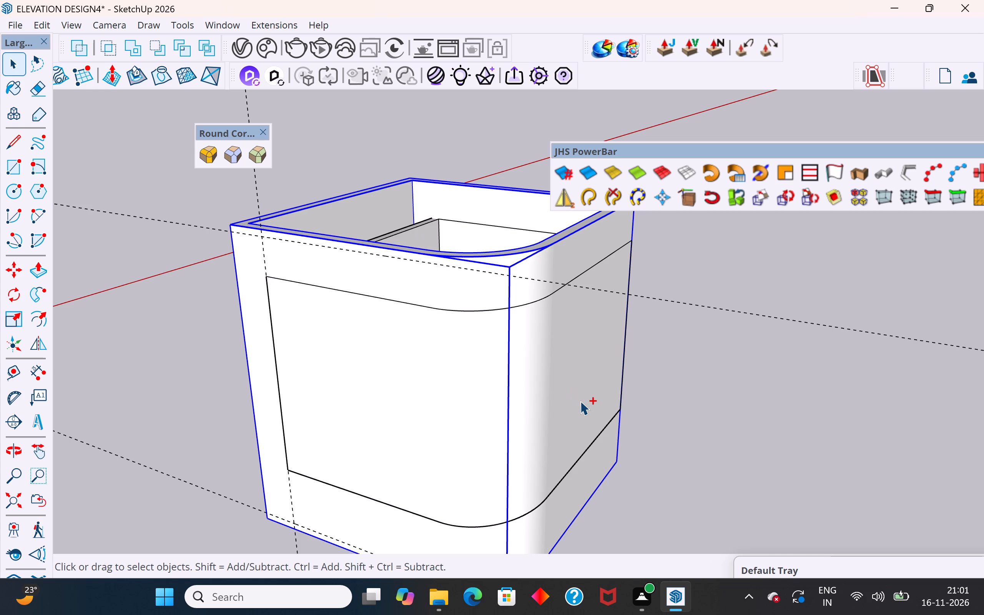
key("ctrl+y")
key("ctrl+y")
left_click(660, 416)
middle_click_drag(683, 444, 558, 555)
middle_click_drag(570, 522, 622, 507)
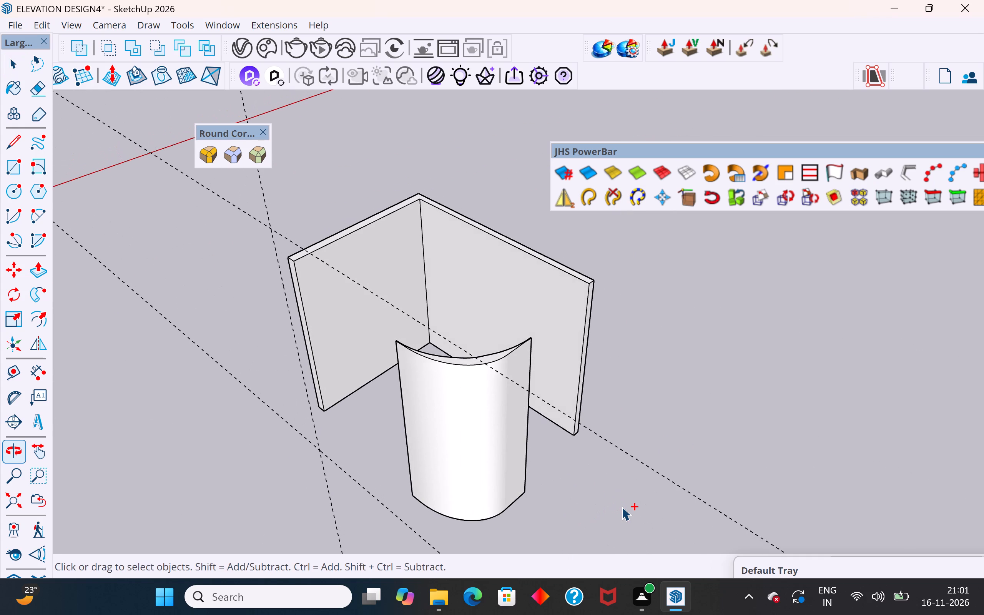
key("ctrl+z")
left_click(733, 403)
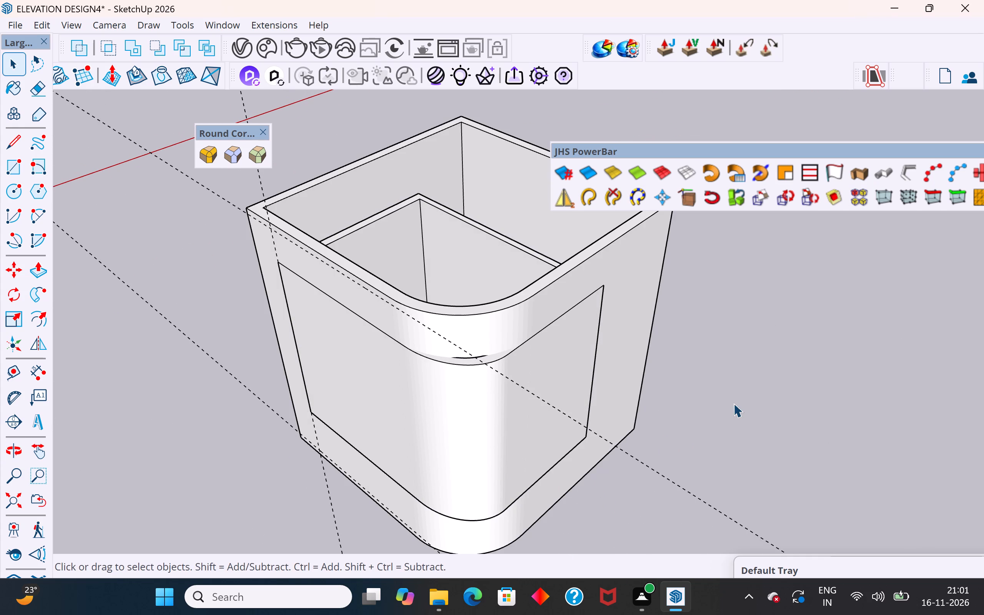
Subtract the original outer box from the inset copy again, using the outer box as first solid and the copy as second.
middle_click_drag(537, 464, 711, 403)
left_click(544, 395)
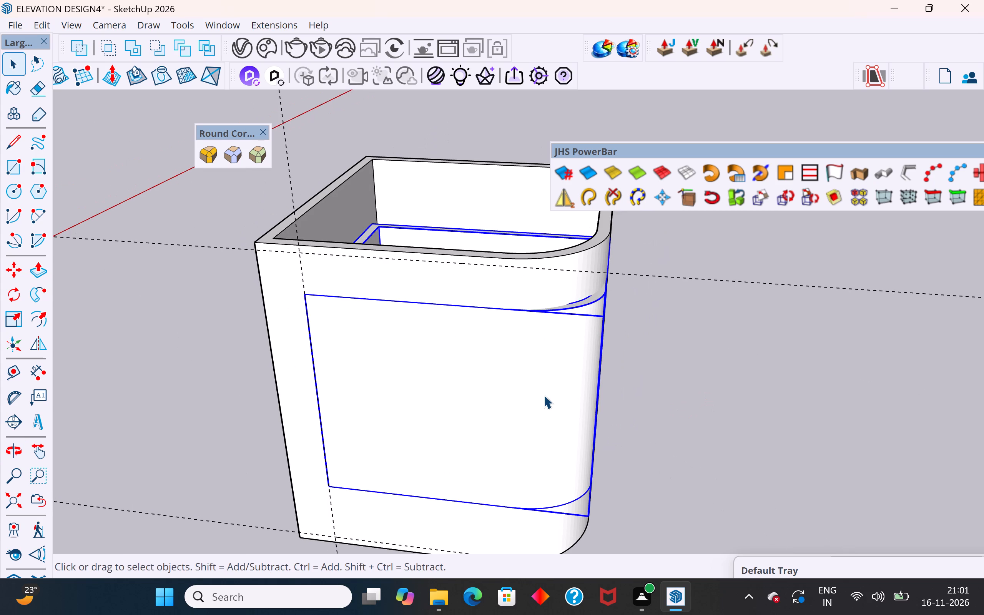
left_click(771, 374)
left_click(549, 282)
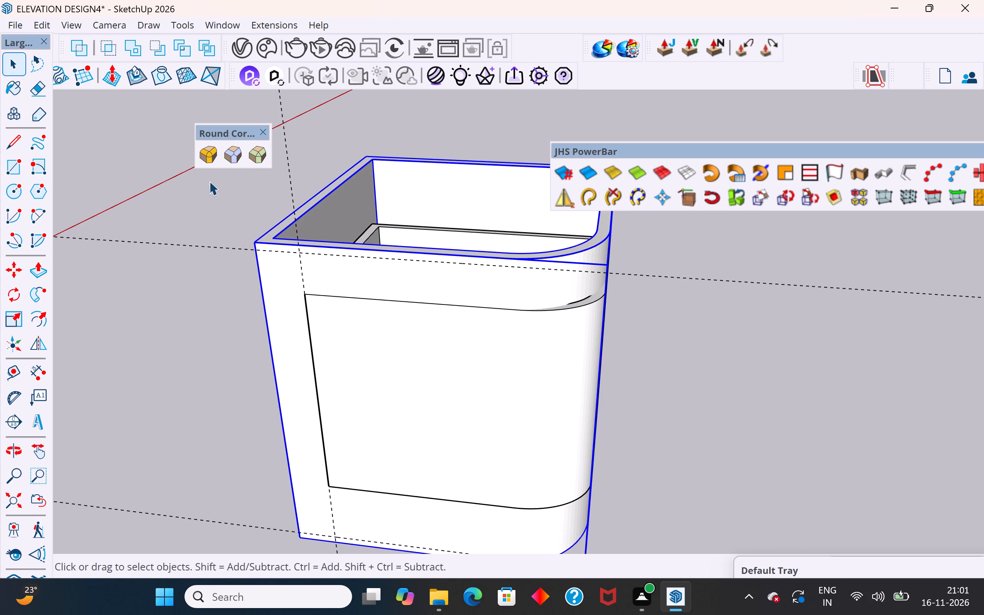
left_click(162, 50)
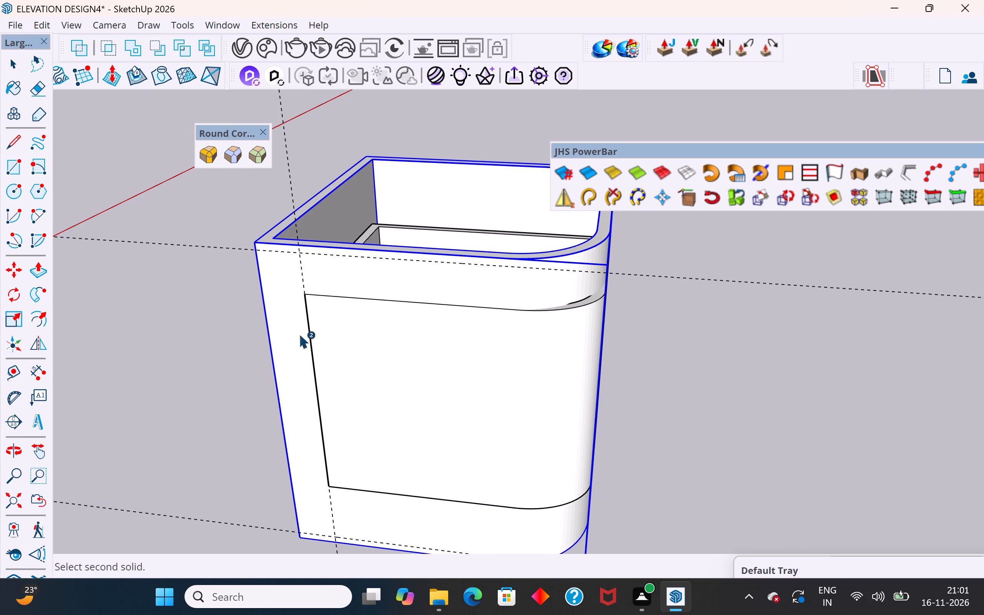
left_click(422, 347)
middle_click_drag(617, 489, 714, 465)
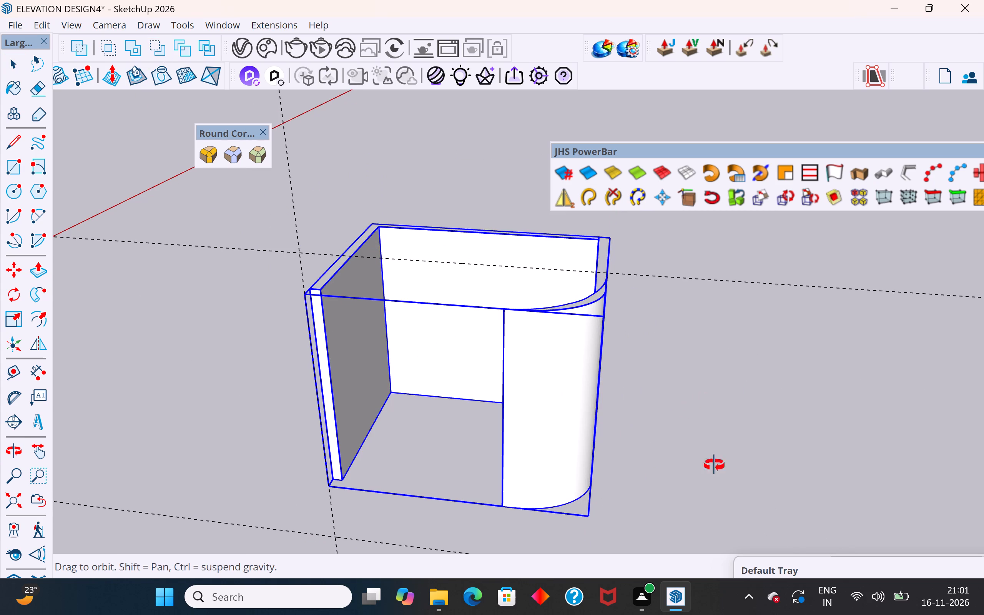
middle_click_drag(714, 465, 165, 422)
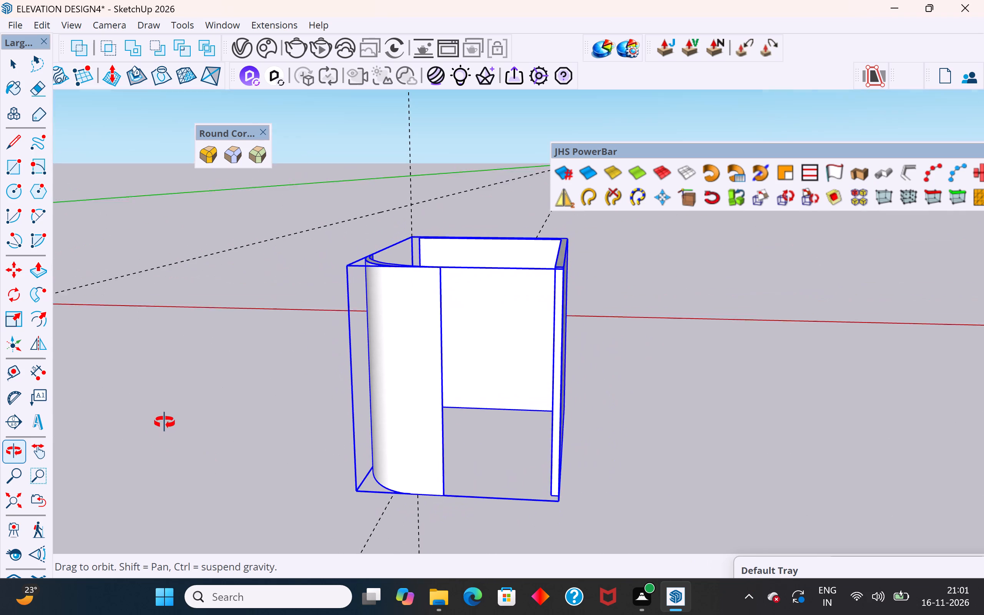
middle_click_drag(165, 422, 215, 549)
left_click(12, 57)
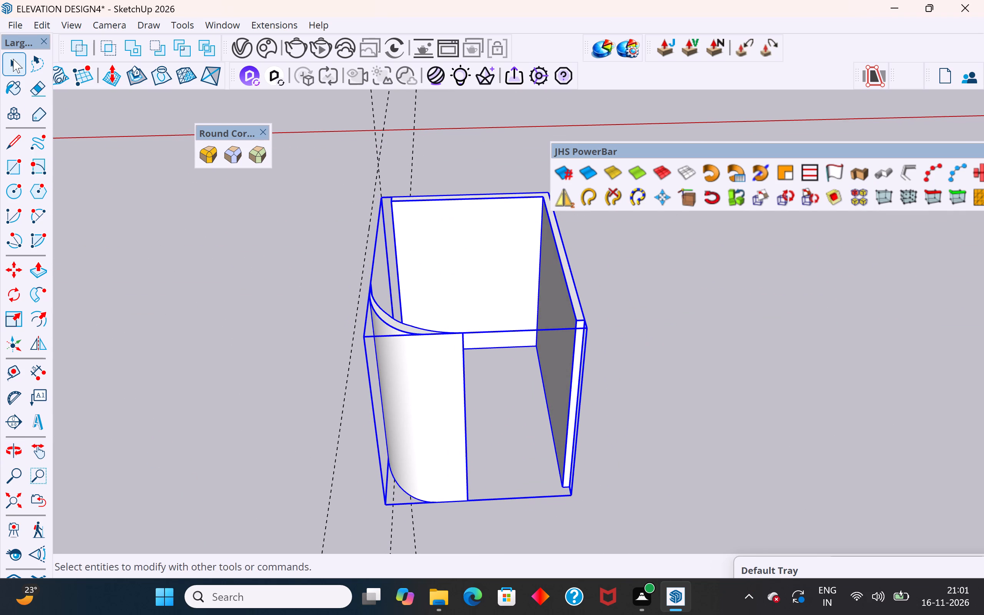
left_click(148, 376)
Examine the flat wall panels and the curved corner piece left by the subtraction from several angles.
middle_click_drag(368, 440, 681, 365)
scroll(681, 365, "up", 1)
scroll(619, 408, "down", 6)
scroll(619, 409, "up", 1)
middle_click_drag(620, 405, 542, 225)
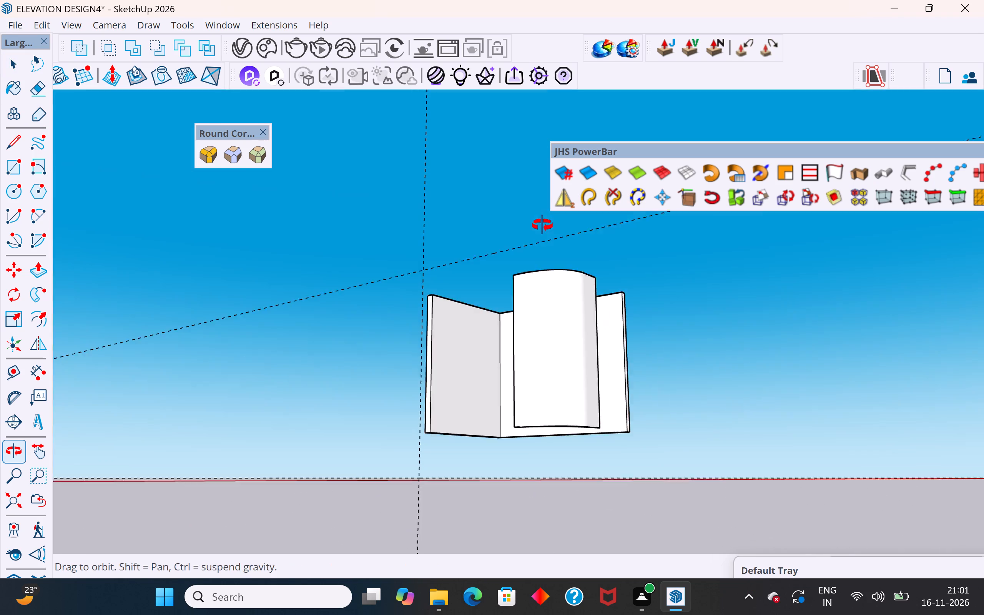
middle_click_drag(542, 225, 354, 429)
middle_click_drag(639, 378, 723, 371)
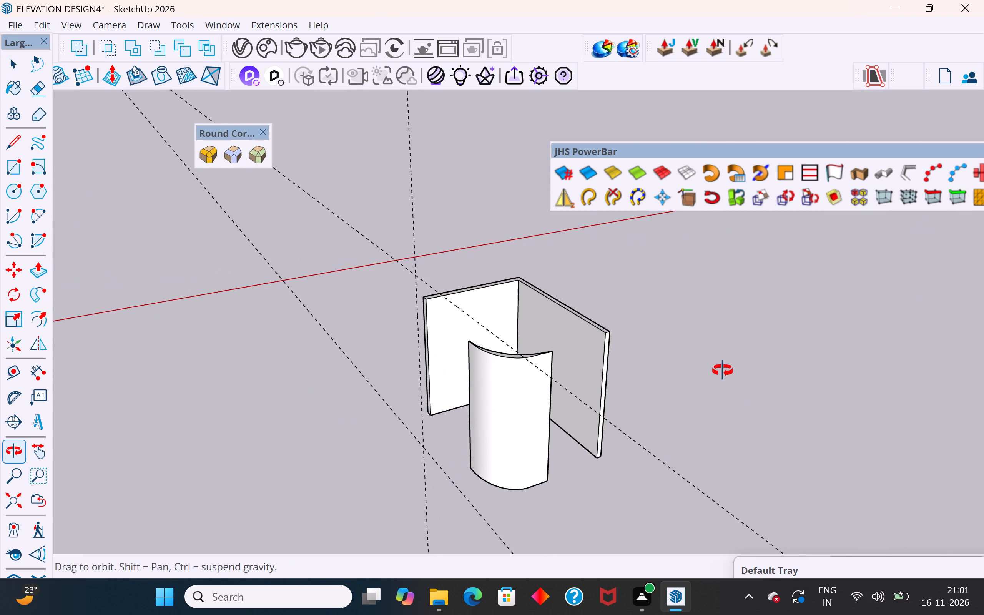
middle_click_drag(723, 371, 713, 370)
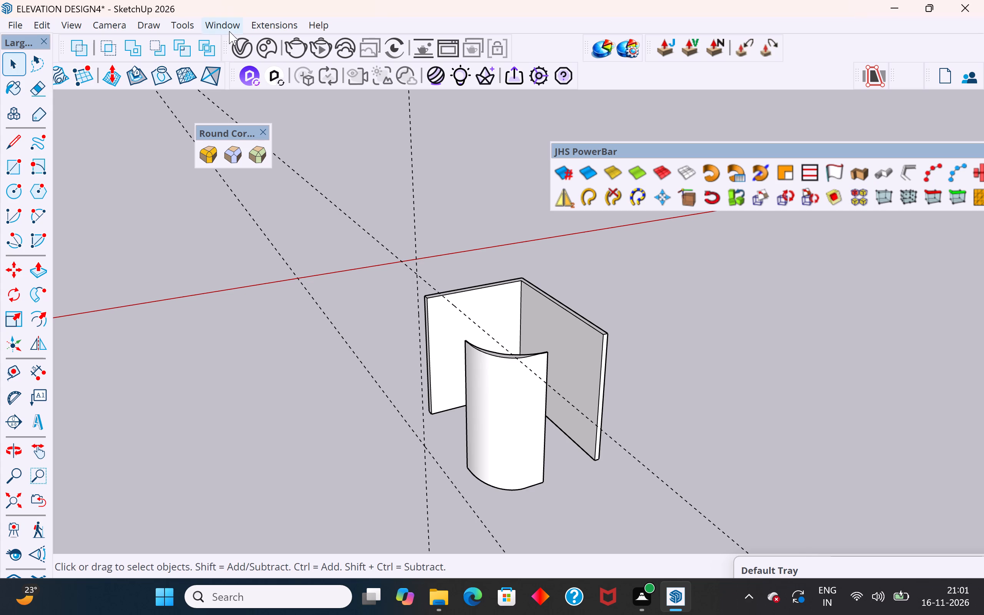
Open the 3D Warehouse window and move it clear of the model.
left_click(223, 26)
left_click(251, 147)
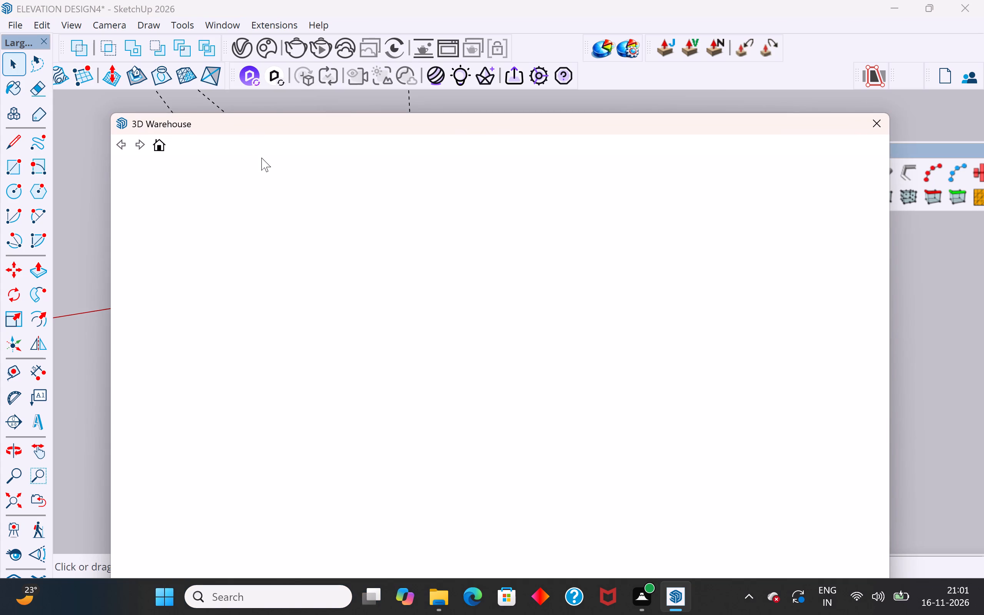
left_click_drag(373, 132, 410, 83)
scroll(155, 444, "down", 5)
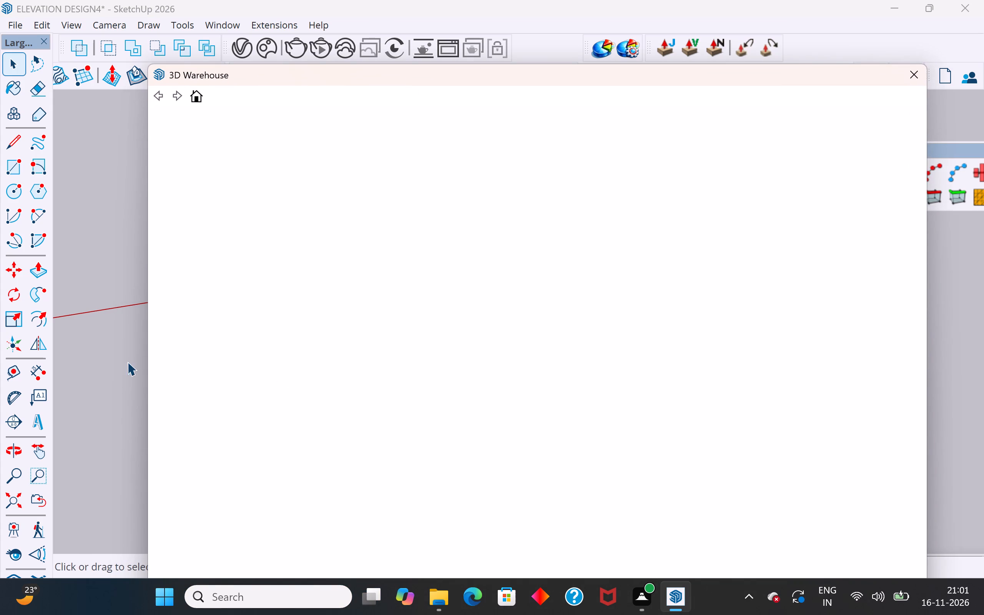
left_click(94, 339)
scroll(676, 342, "down", 4)
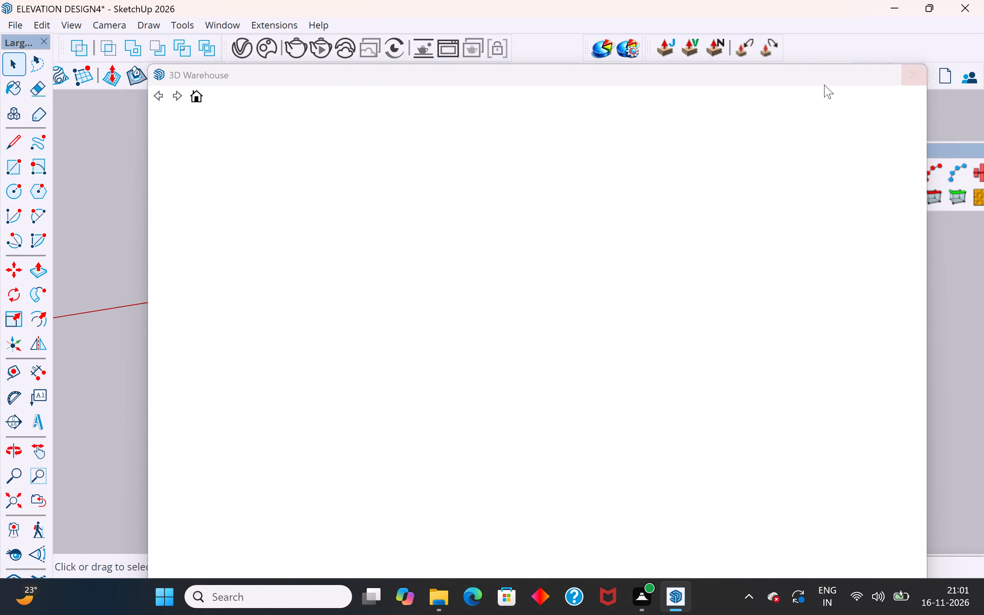
left_click_drag(799, 79, 808, 476)
scroll(352, 222, "down", 12)
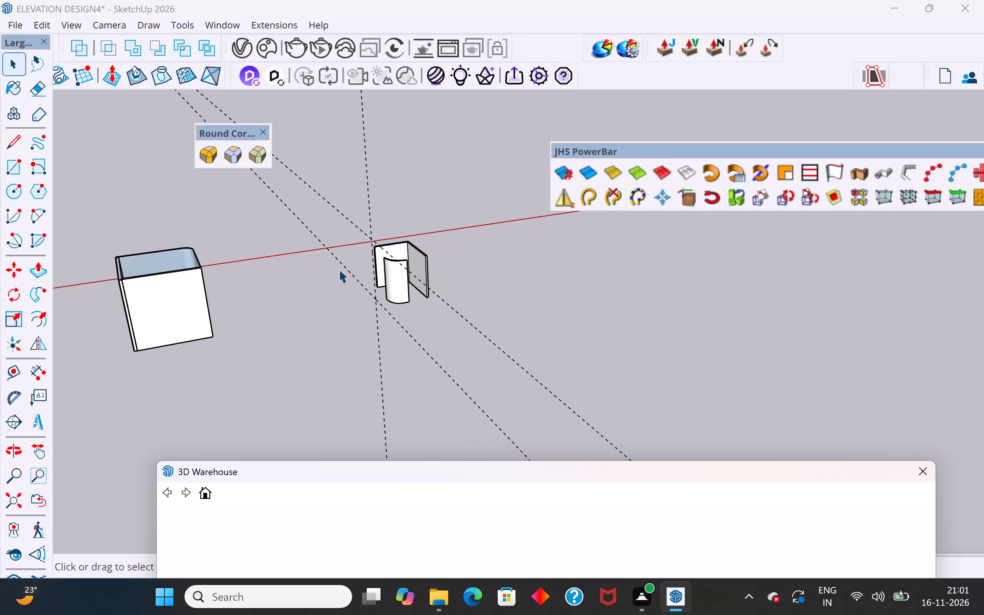
Examine the house elevation, the open rounded box and the separated wall and corner pieces from several angles.
middle_click_drag(642, 330, 722, 401)
scroll(685, 346, "down", 11)
middle_click_drag(659, 352, 517, 348)
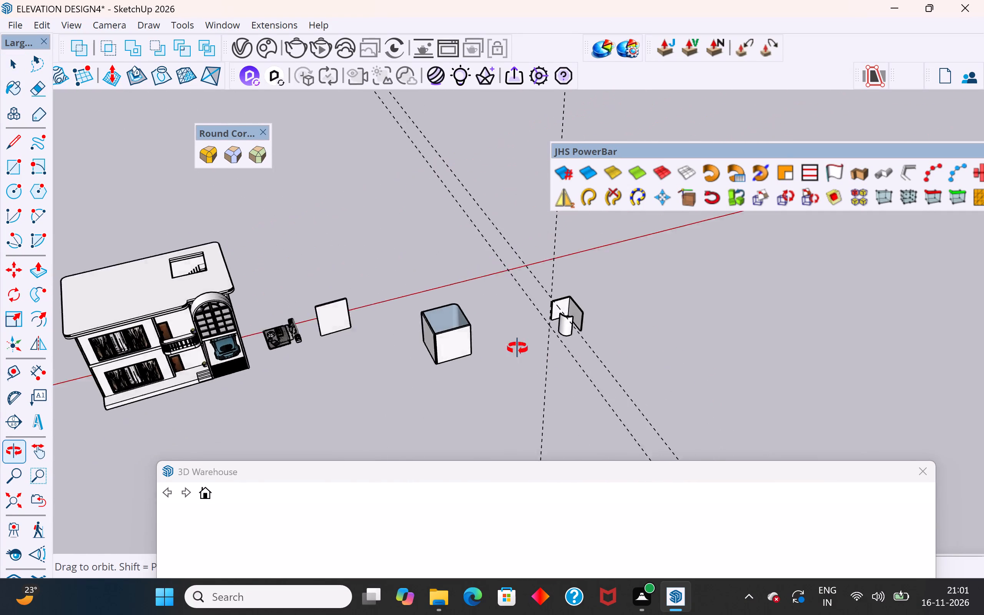
middle_click_drag(517, 348, 492, 286)
scroll(598, 357, "up", 13)
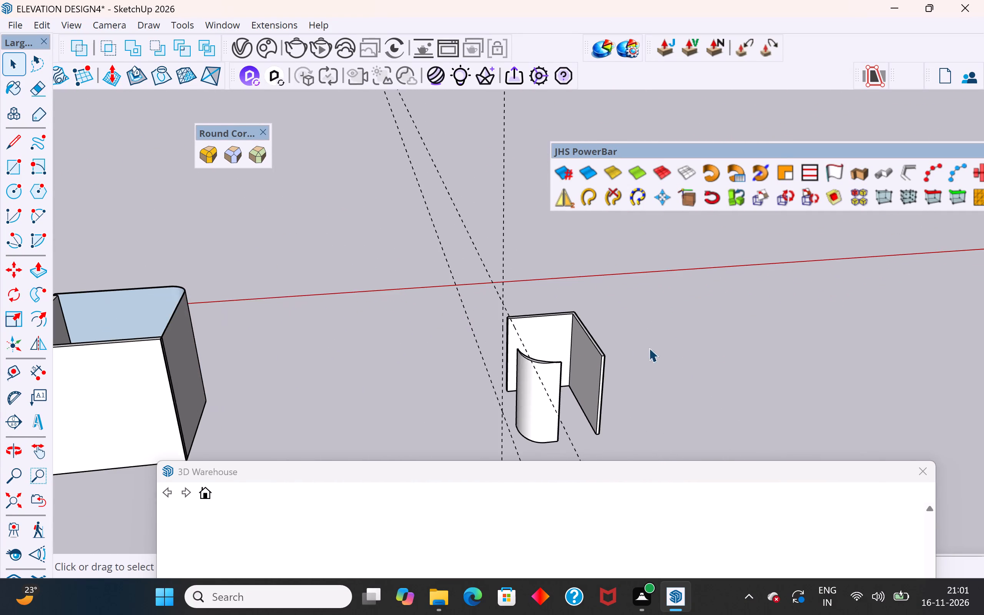
scroll(719, 329, "down", 2)
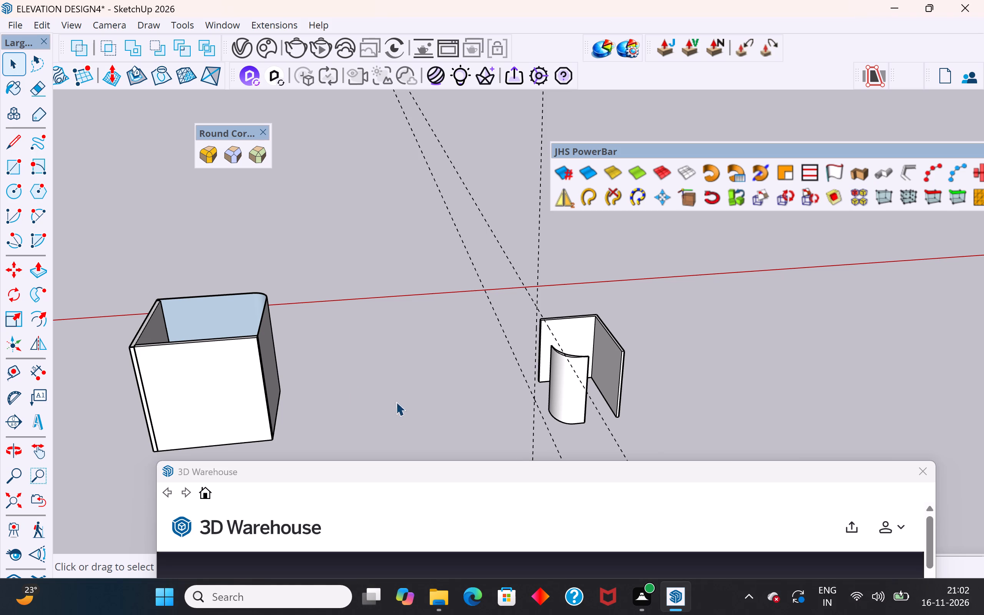
scroll(529, 331, "down", 11)
scroll(534, 293, "down", 3)
scroll(181, 350, "up", 6)
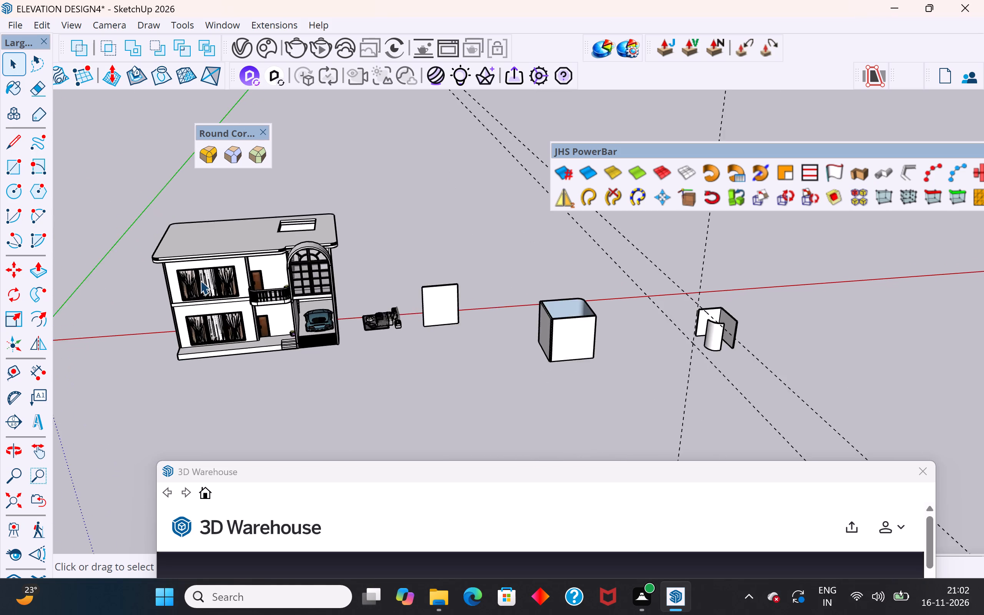
scroll(200, 280, "up", 7)
scroll(219, 360, "down", 9)
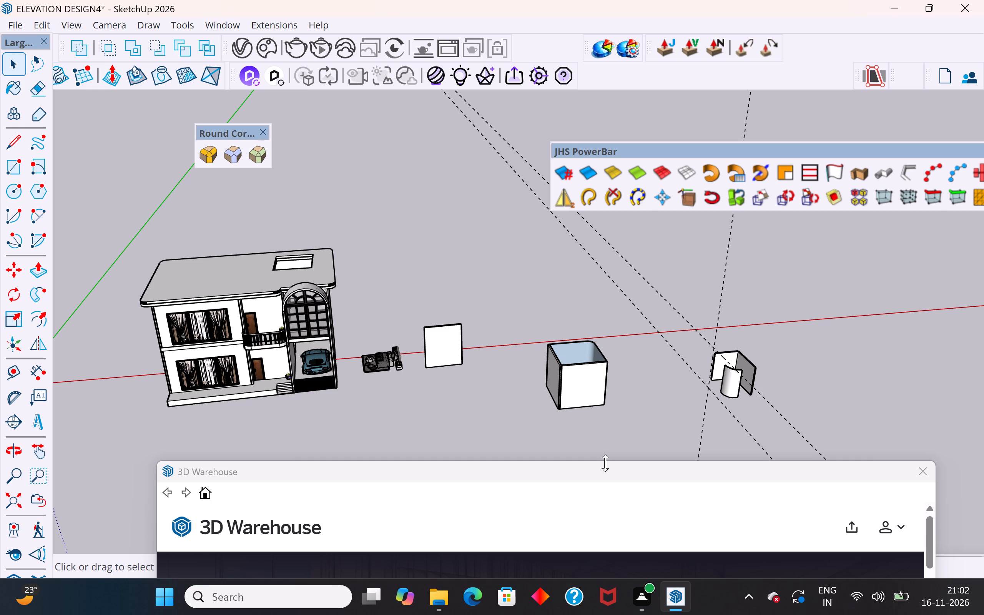
left_click(510, 224)
middle_click_drag(781, 358, 751, 361)
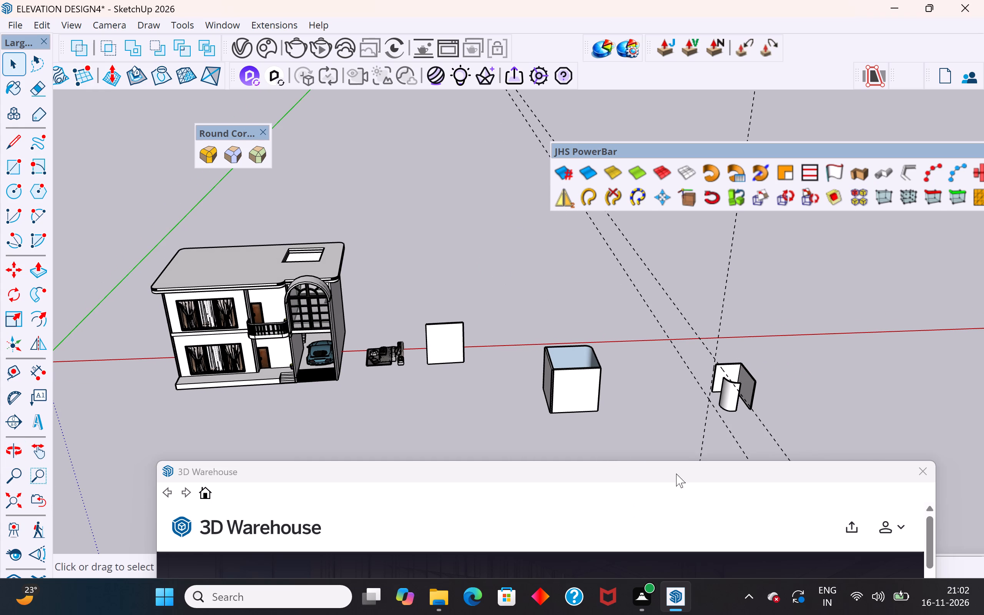
Bring the 3D Warehouse window back over the model and search it for WINDOW.
left_click_drag(681, 470, 684, 177)
left_click(556, 473)
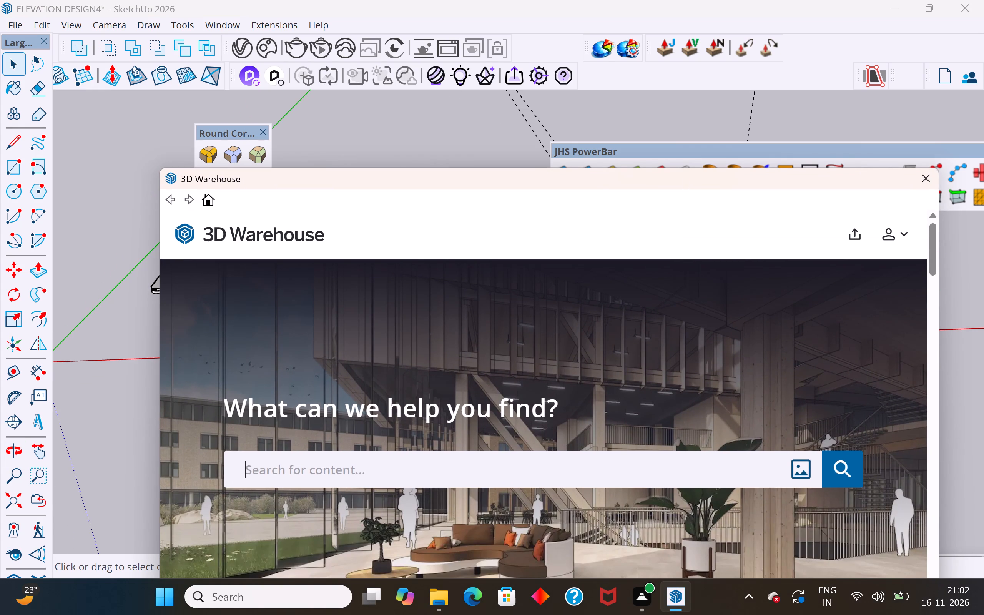
type("WINDOW")
key("Return")
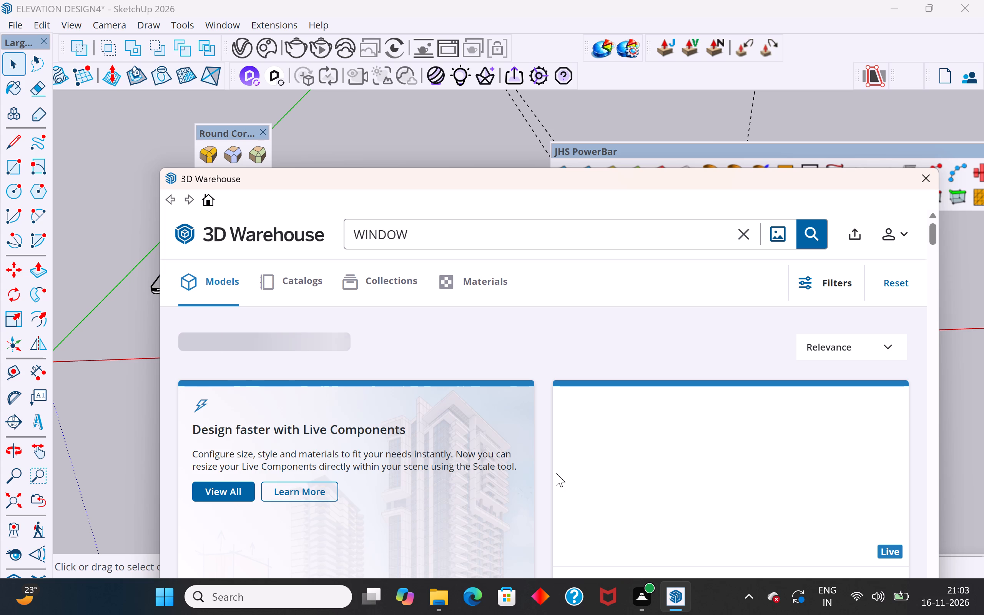
Browse the window models in the search results, comparing their frame styles and pane layouts against the wall pieces.
scroll(293, 475, "down", 3)
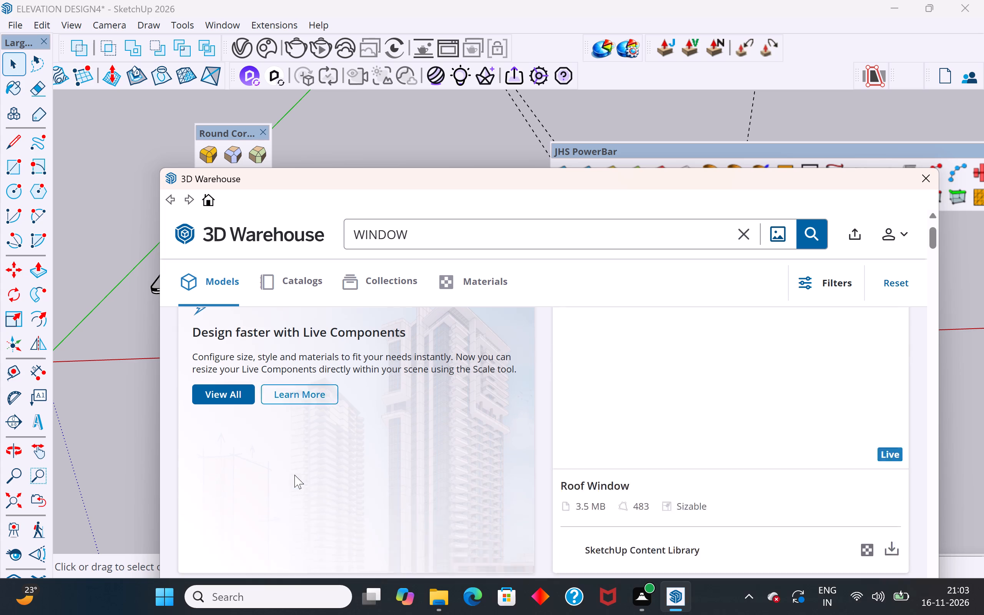
scroll(294, 475, "down", 2)
scroll(372, 452, "down", 2)
scroll(372, 452, "up", 2)
scroll(372, 452, "down", 3)
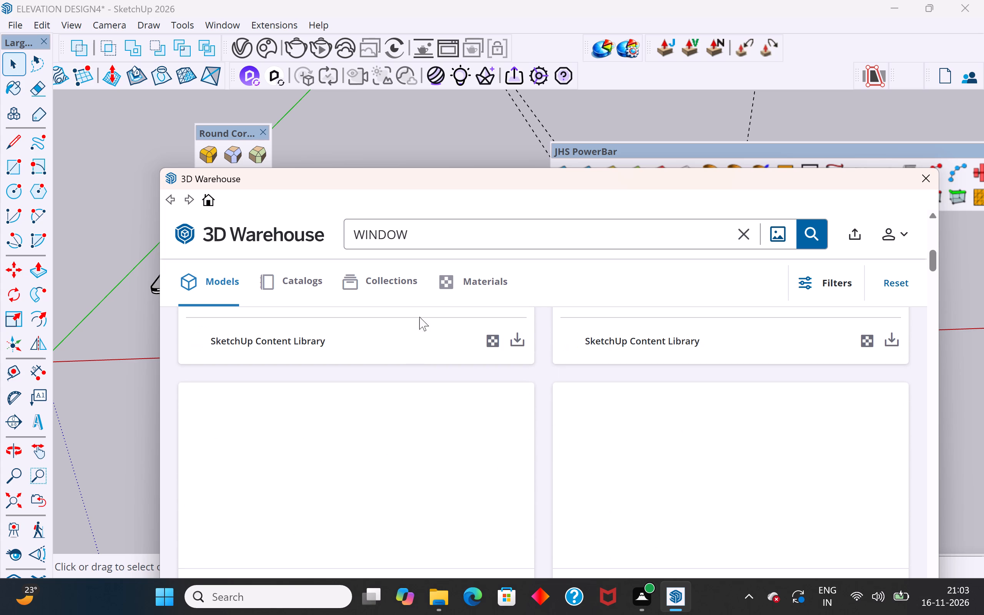
left_click_drag(450, 182, 665, 430)
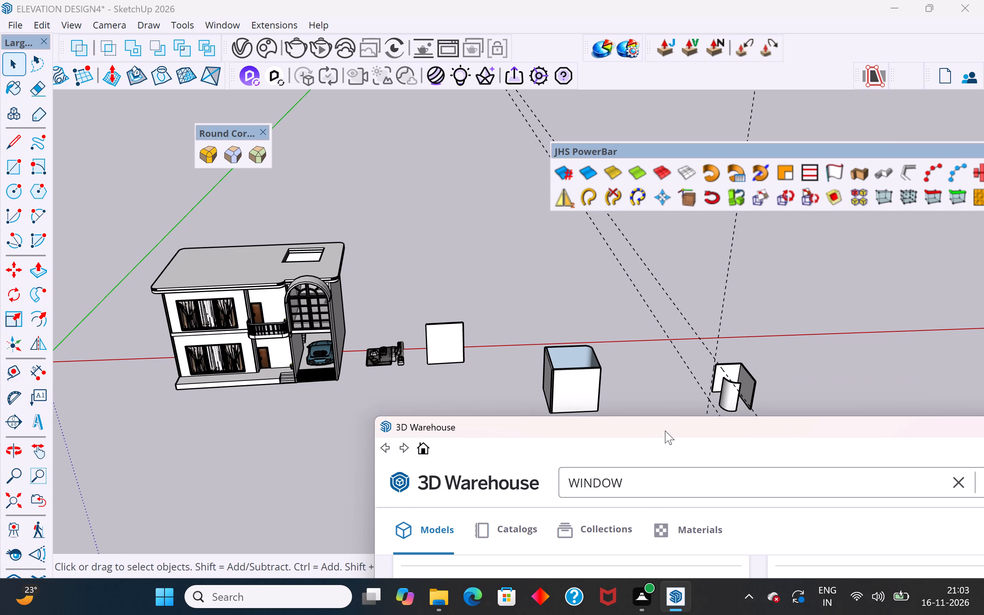
scroll(520, 468, "down", 3)
left_click_drag(629, 435, 627, 432)
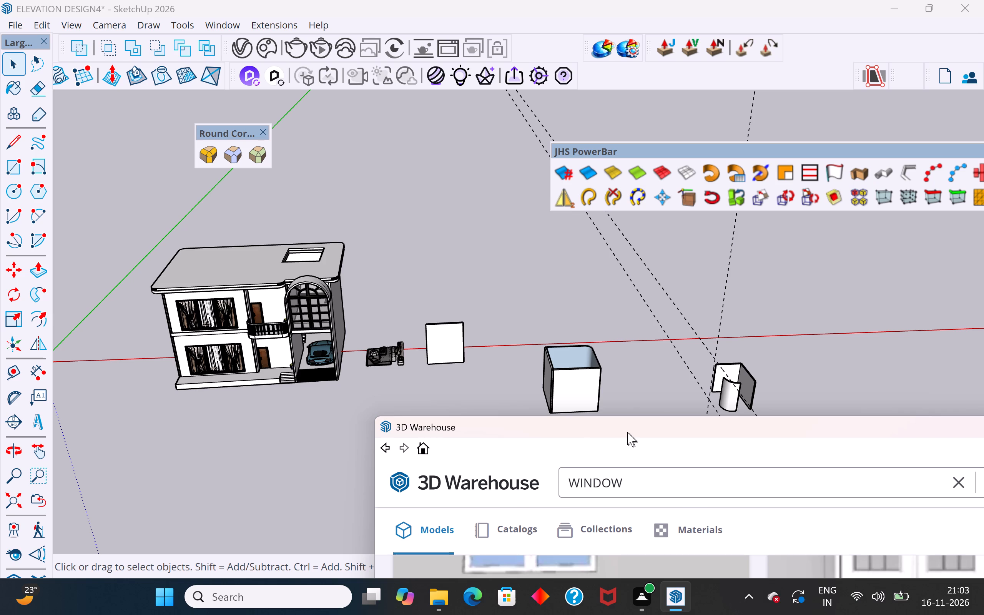
left_click_drag(627, 432, 528, 214)
scroll(562, 444, "down", 5)
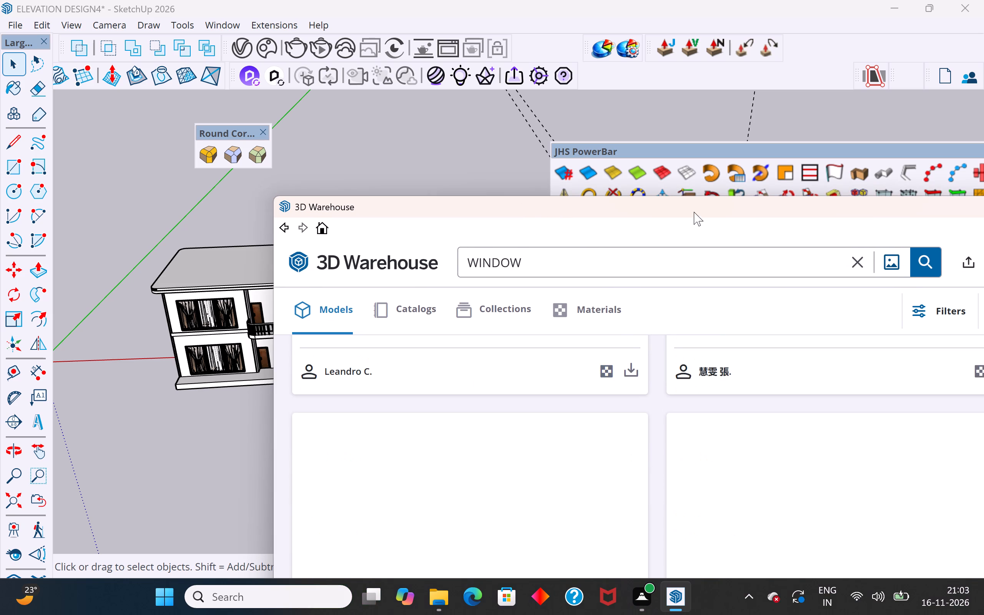
left_click_drag(686, 206, 499, 57)
scroll(569, 386, "up", 9)
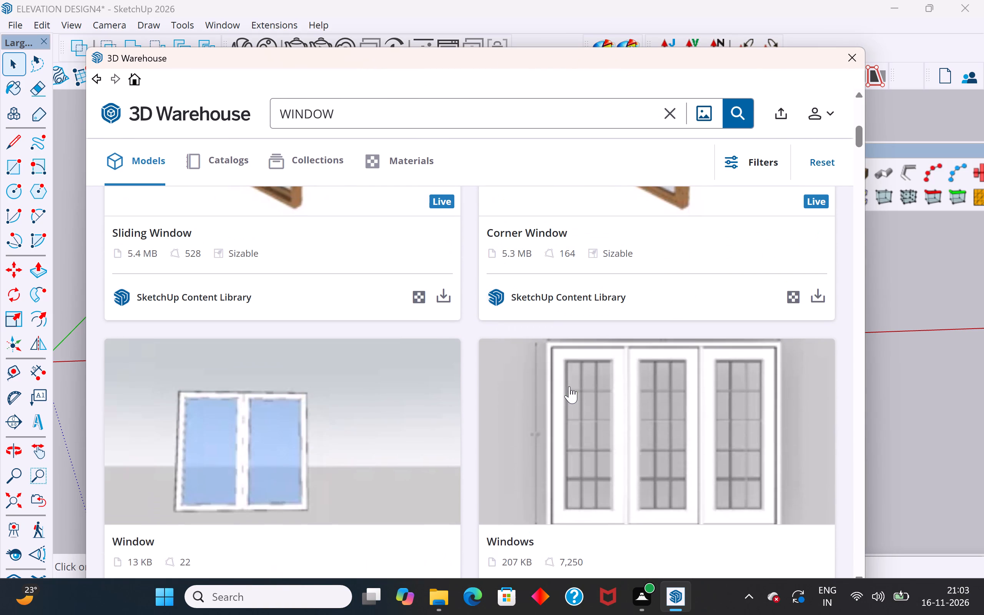
scroll(569, 386, "down", 8)
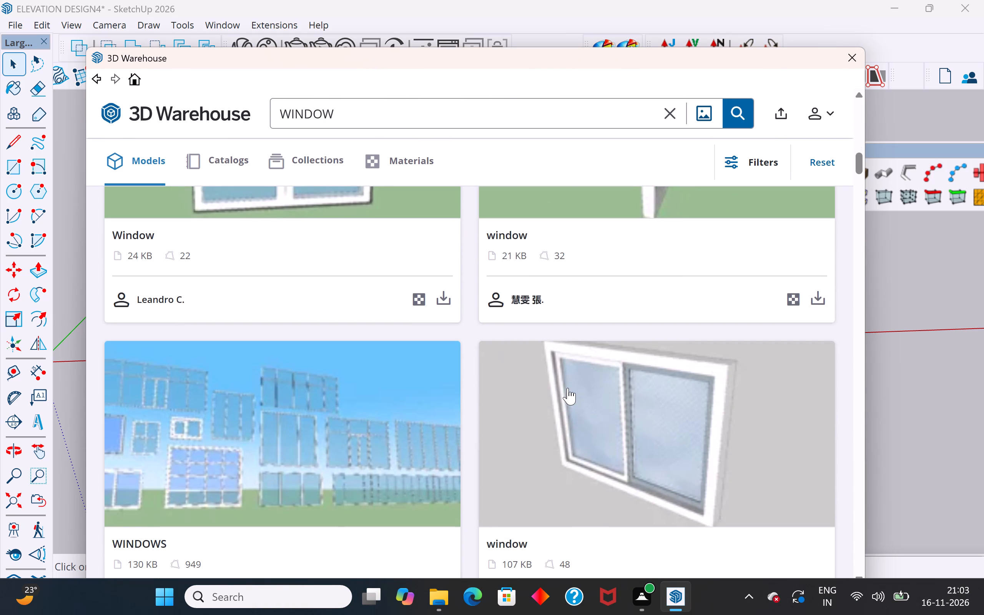
scroll(568, 388, "down", 4)
scroll(568, 388, "up", 5)
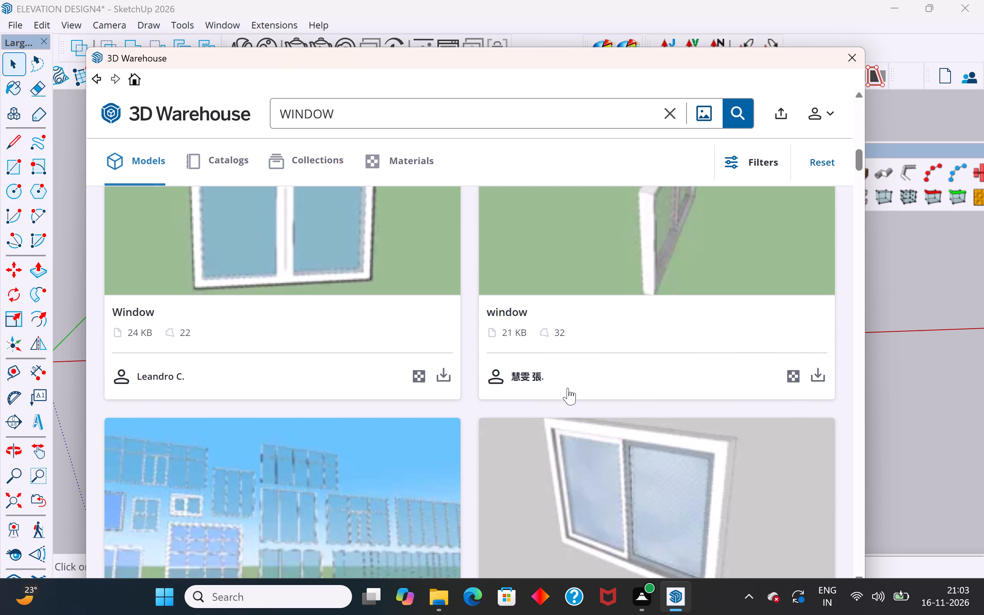
scroll(568, 388, "down", 8)
scroll(567, 397, "up", 2)
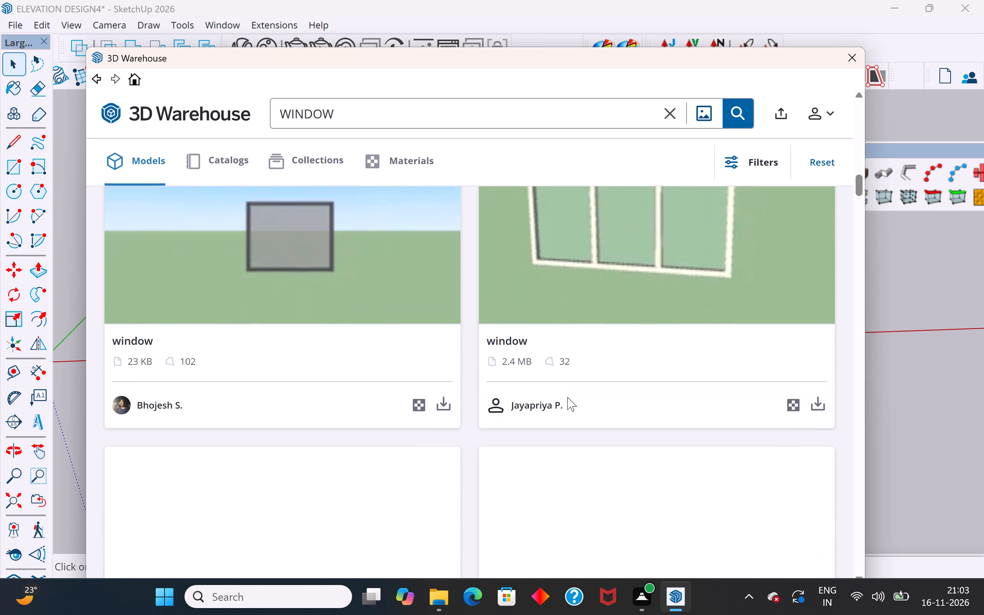
scroll(567, 397, "up", 12)
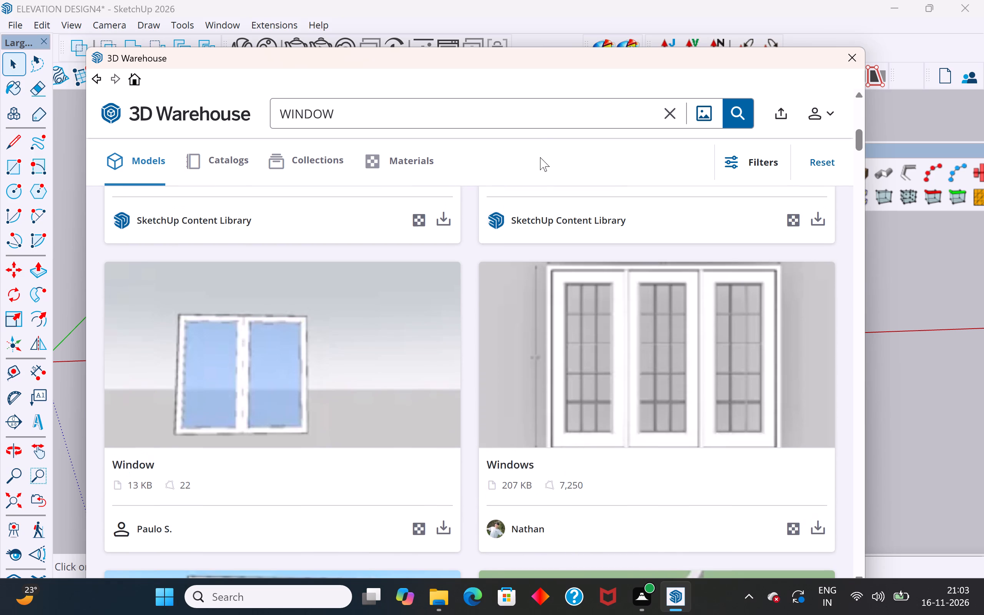
left_click_drag(553, 63, 596, 305)
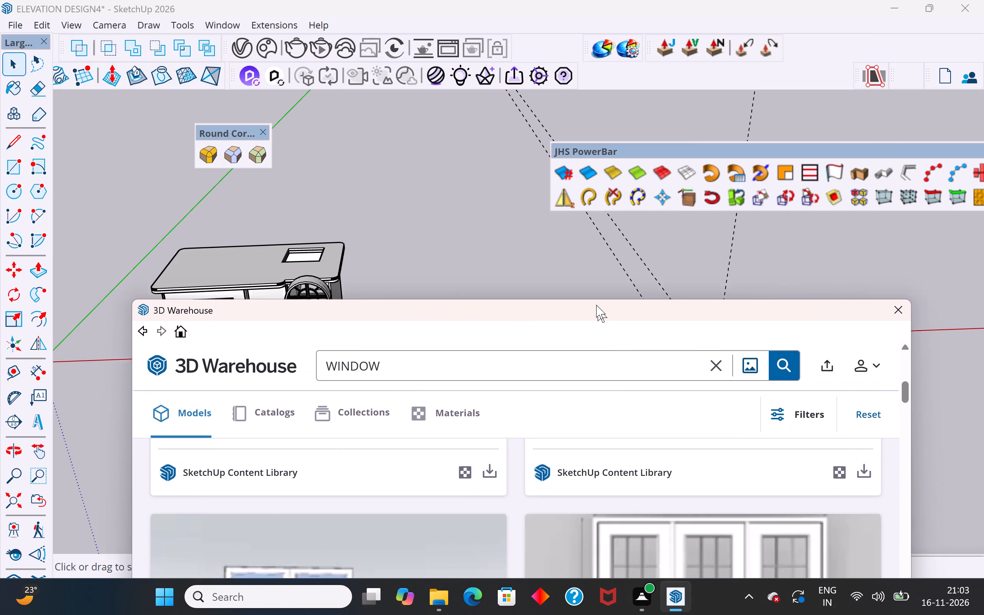
left_click_drag(596, 305, 541, 80)
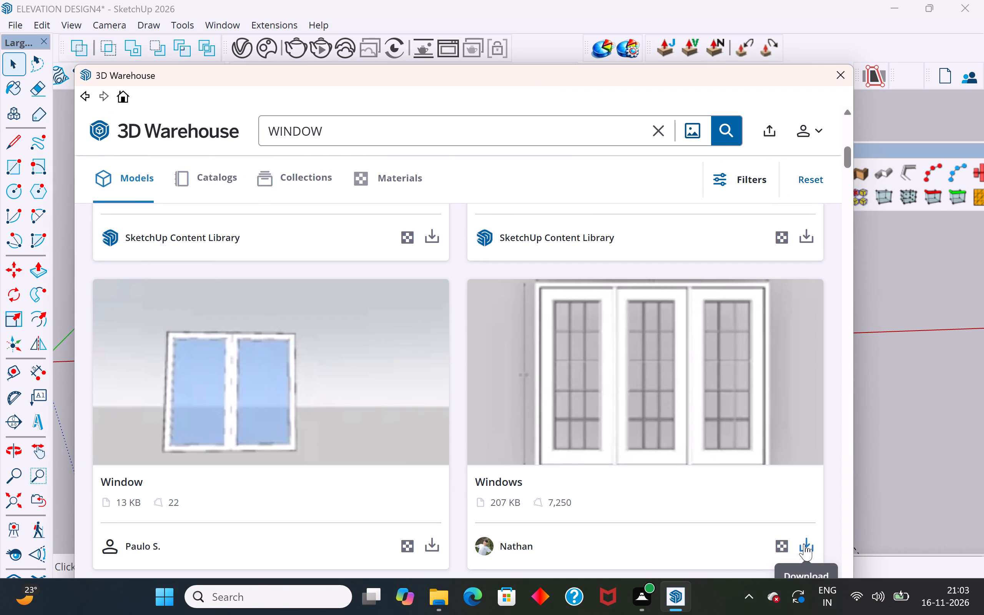
scroll(602, 334, "down", 4)
scroll(562, 444, "down", 8)
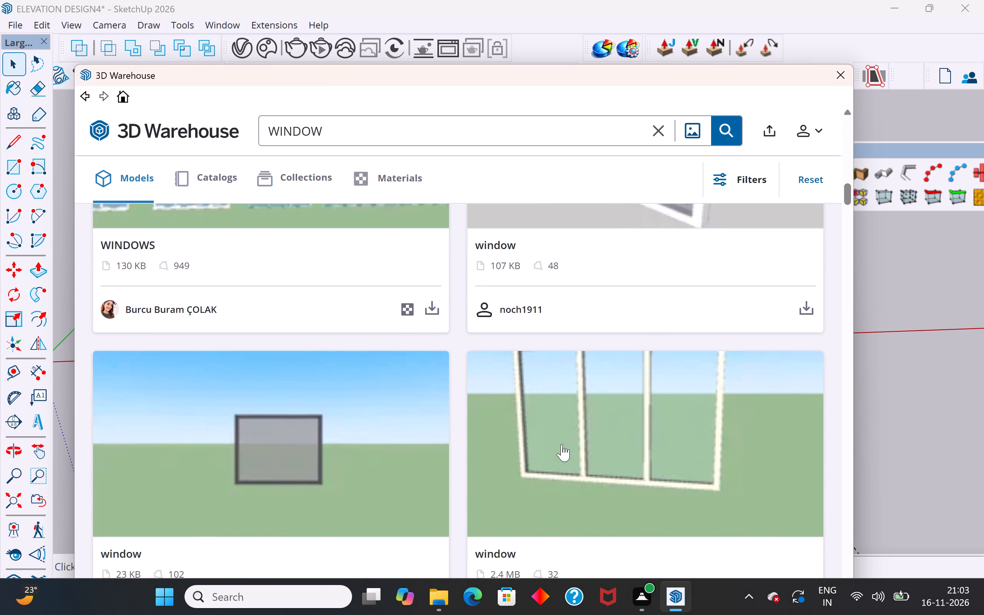
Load the 2.4 MB three-pane window directly into the model and place it on open ground in front of the house.
left_click(804, 549)
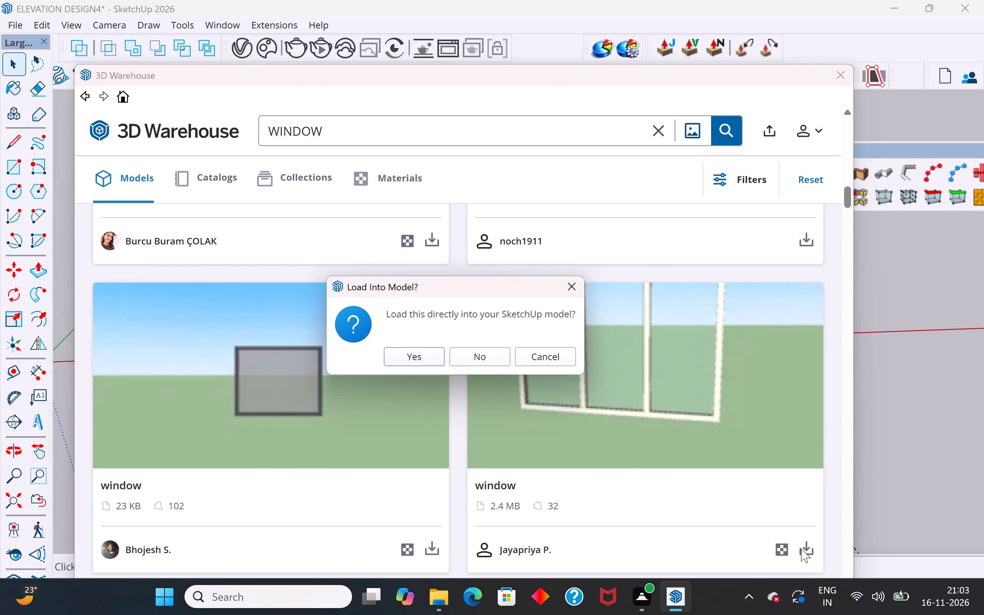
left_click(424, 362)
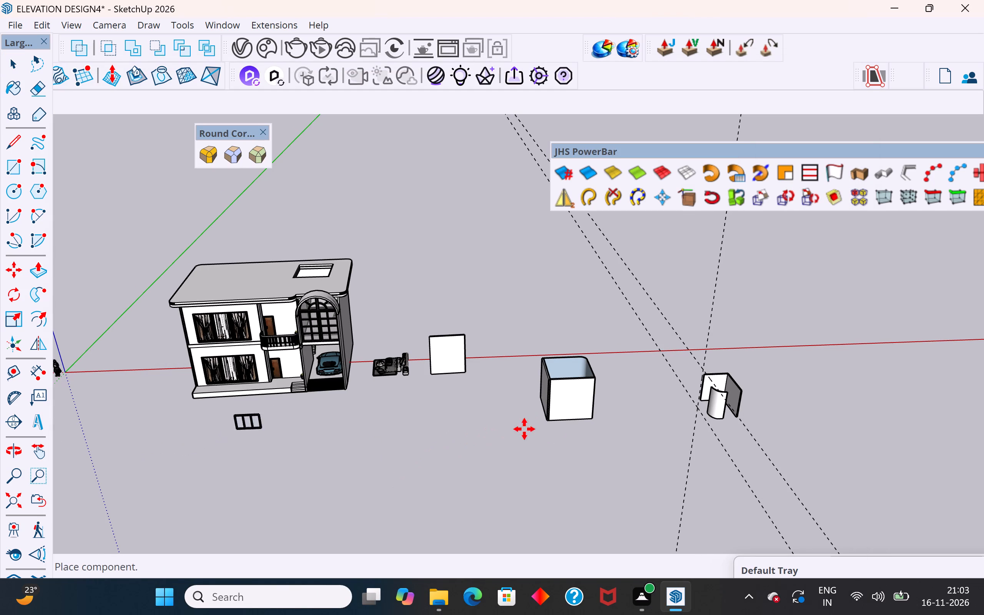
left_click(632, 457)
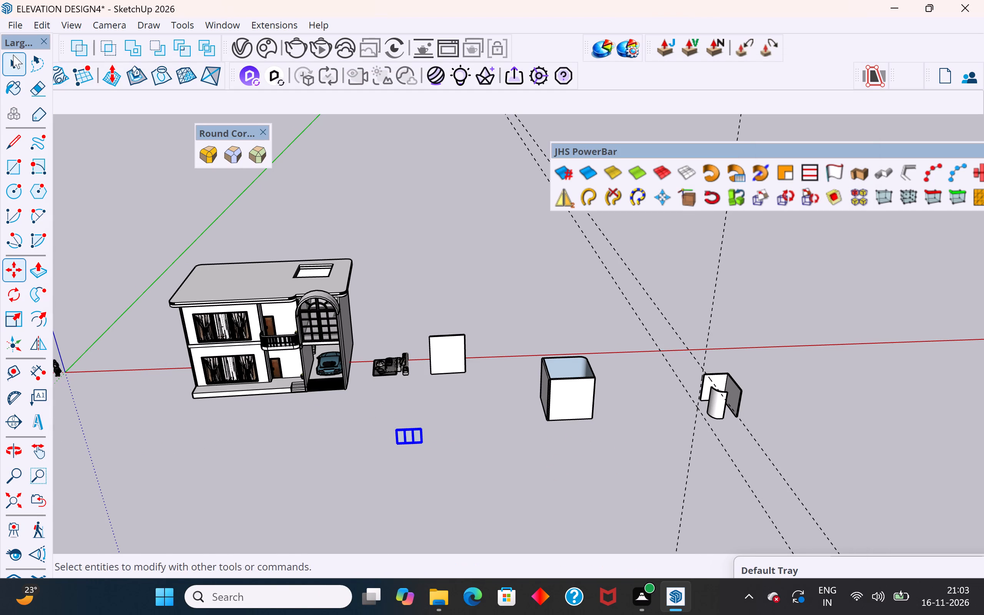
left_click(12, 55)
left_click(156, 200)
Move the three-pane window by its upper corner to the top end corner of the curved wall piece.
scroll(403, 417, "up", 4)
left_click(424, 441)
scroll(372, 472, "up", 3)
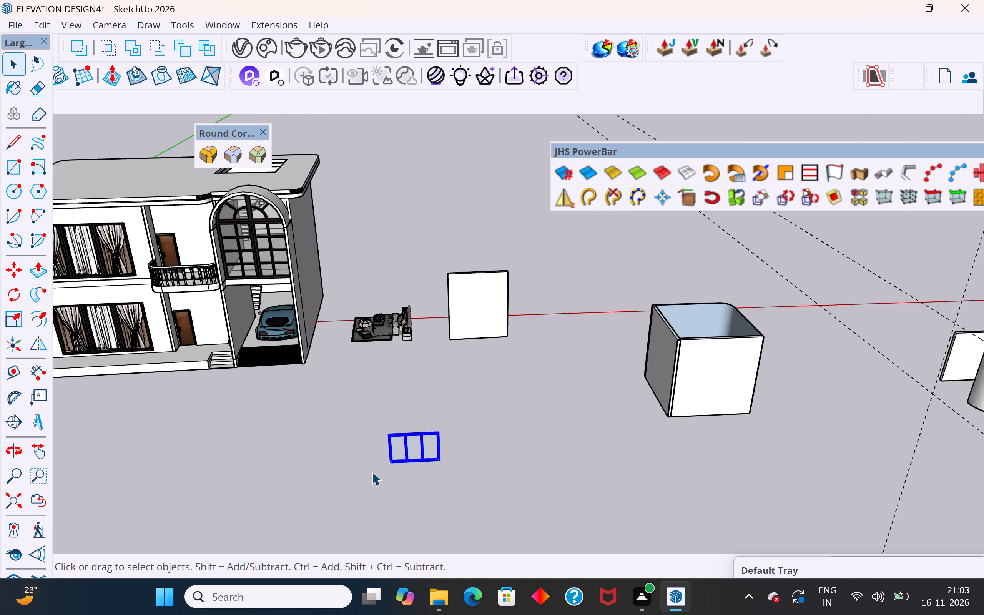
scroll(372, 472, "up", 1)
key("m")
scroll(229, 445, "down", 5)
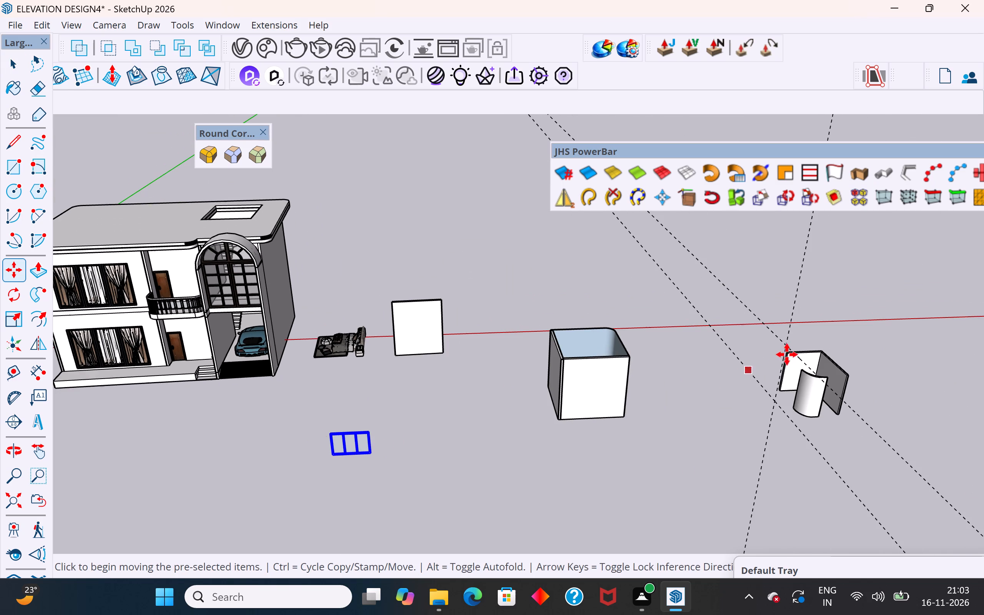
middle_click_drag(775, 352, 669, 336)
scroll(276, 405, "up", 3)
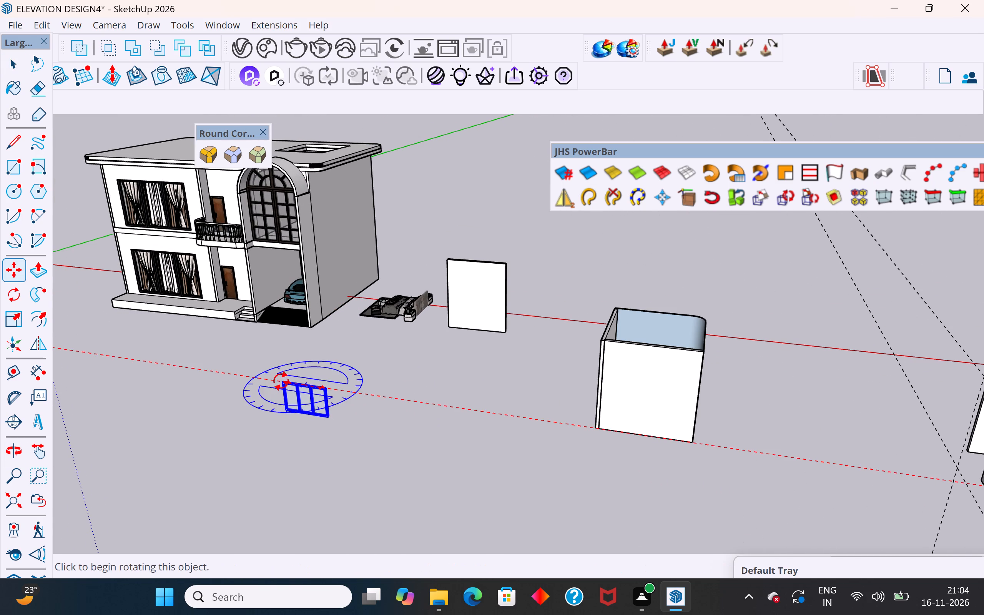
left_click(279, 389)
scroll(259, 396, "down", 10)
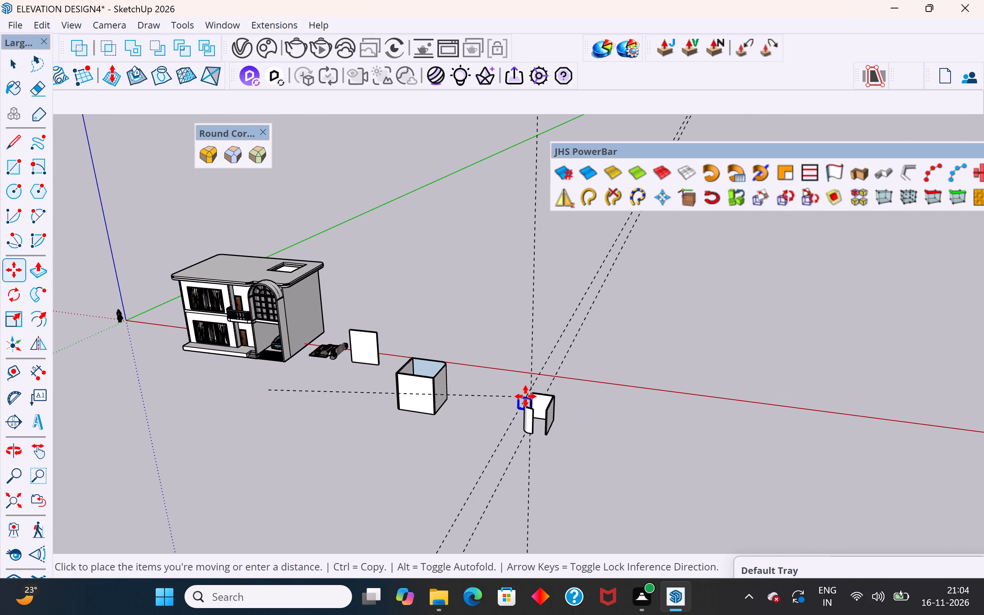
scroll(540, 404, "up", 16)
scroll(524, 391, "up", 9)
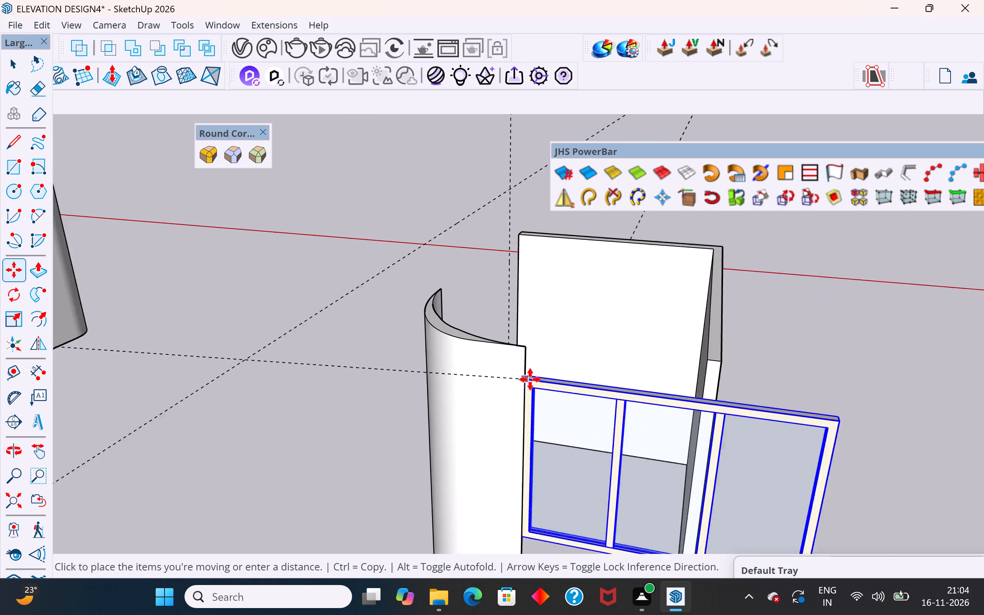
scroll(530, 379, "up", 5)
left_click(526, 324)
scroll(500, 311, "down", 2)
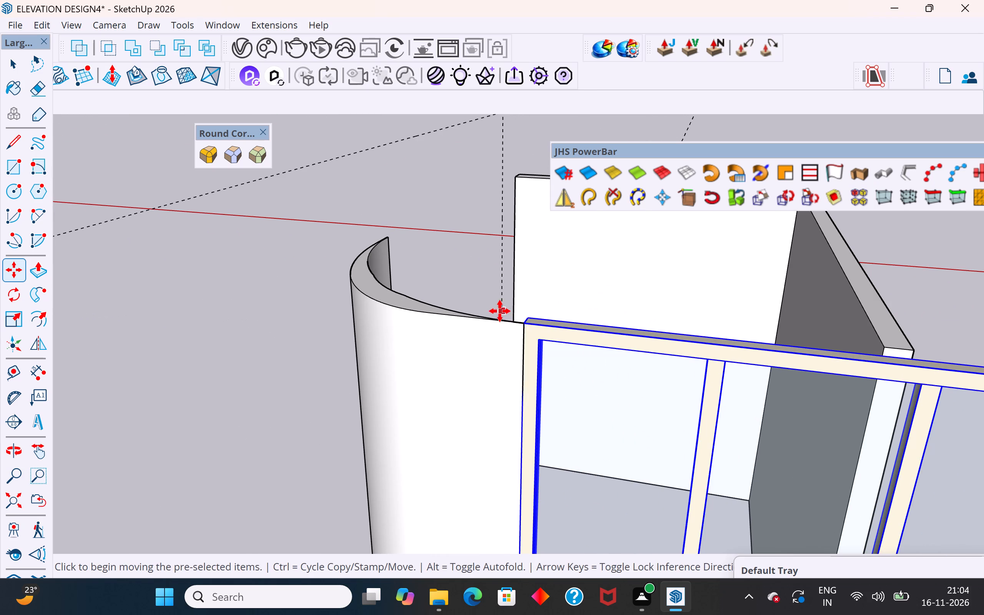
scroll(500, 311, "down", 8)
middle_click_drag(500, 317, 528, 233)
scroll(551, 276, "up", 4)
middle_click_drag(553, 282, 559, 377)
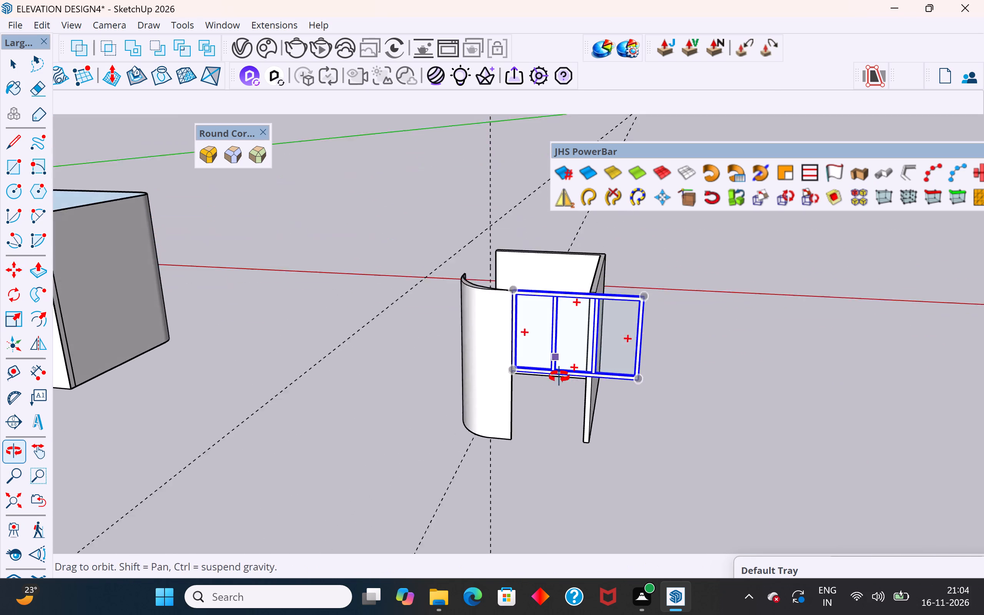
middle_click_drag(559, 377, 569, 406)
left_click(14, 60)
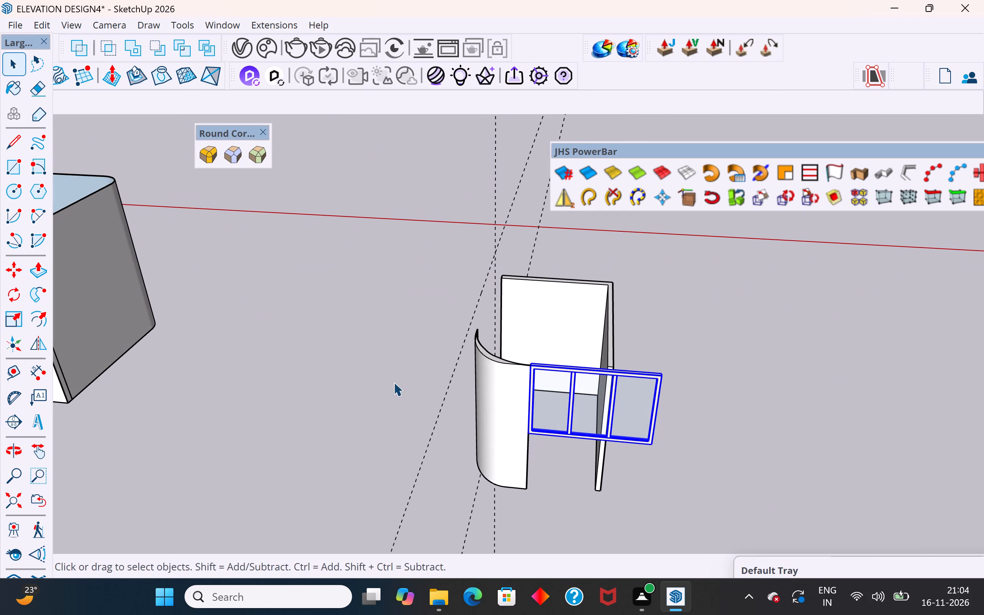
left_click(394, 382)
Copy the three-pane window by its lower corner to the top corner at the curved wall's other end.
left_click(636, 435)
key("m")
left_click(652, 450, "ctrl")
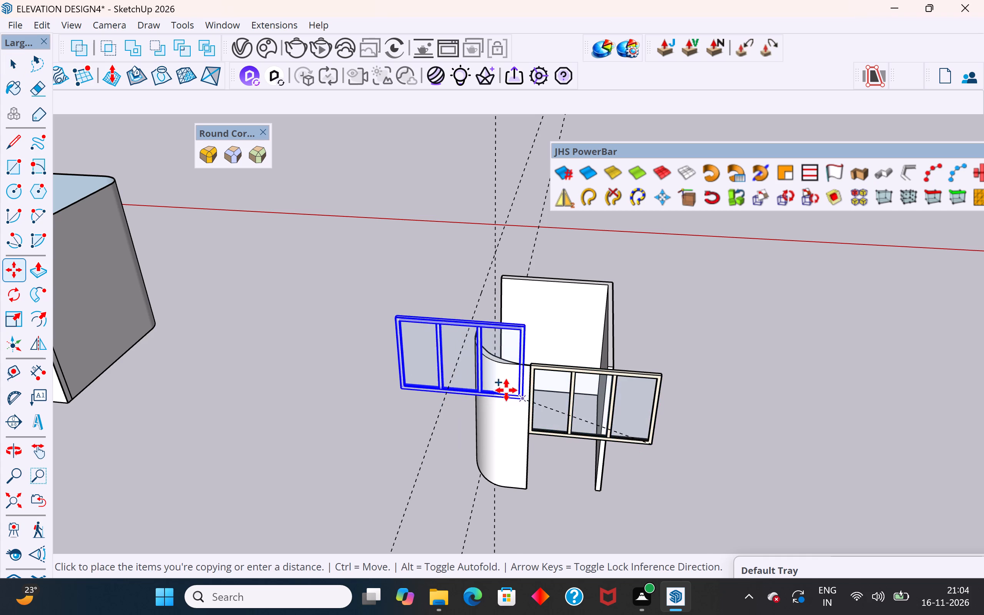
middle_click_drag(478, 347, 660, 434)
scroll(560, 381, "up", 1)
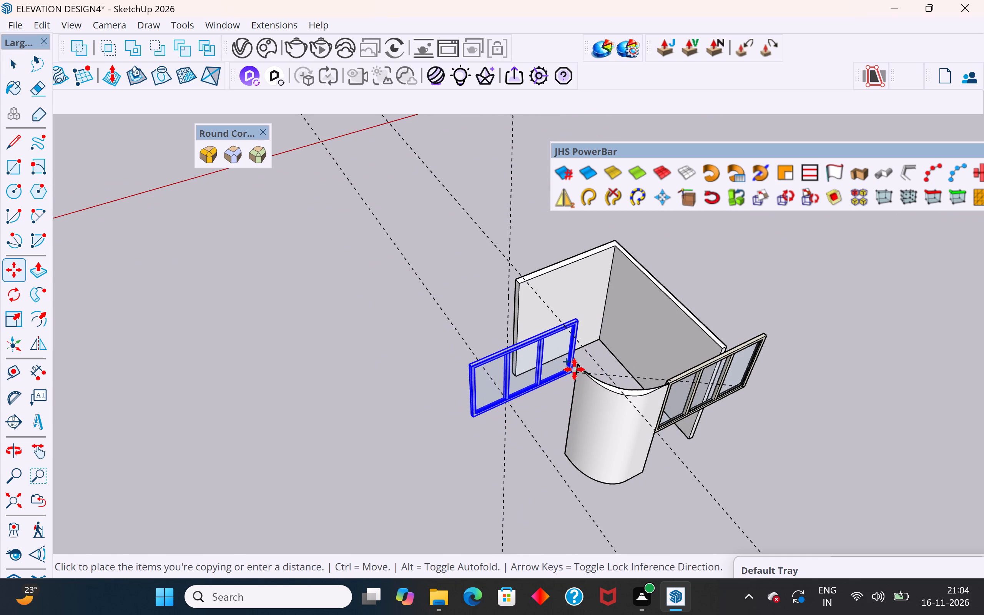
left_click(575, 369)
Rotate the window copy about its lower corner so it runs along the room's other open side, toward the straight wall's free end.
left_click(12, 295)
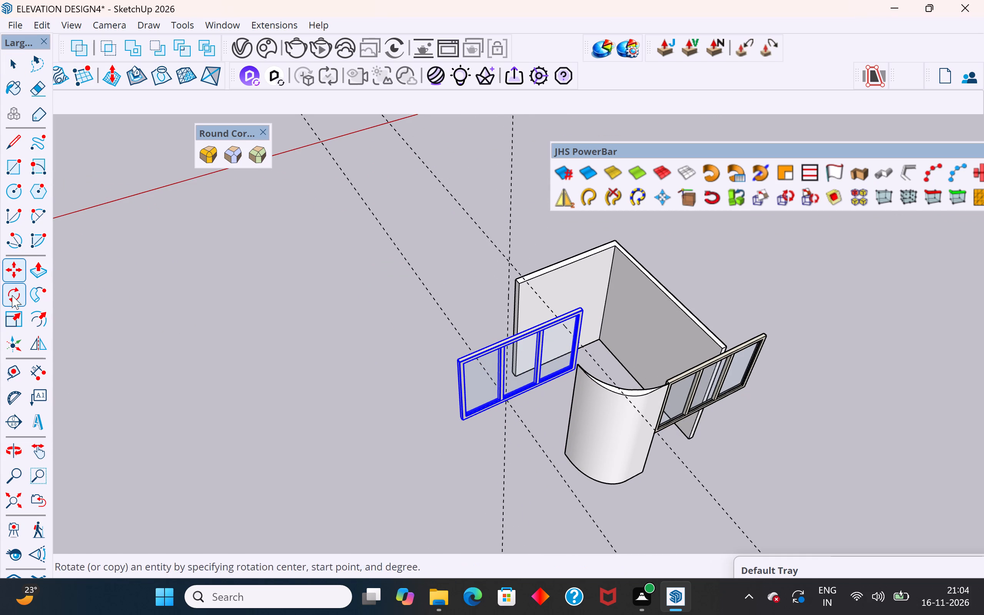
middle_click_drag(590, 368, 553, 464)
scroll(566, 382, "up", 2)
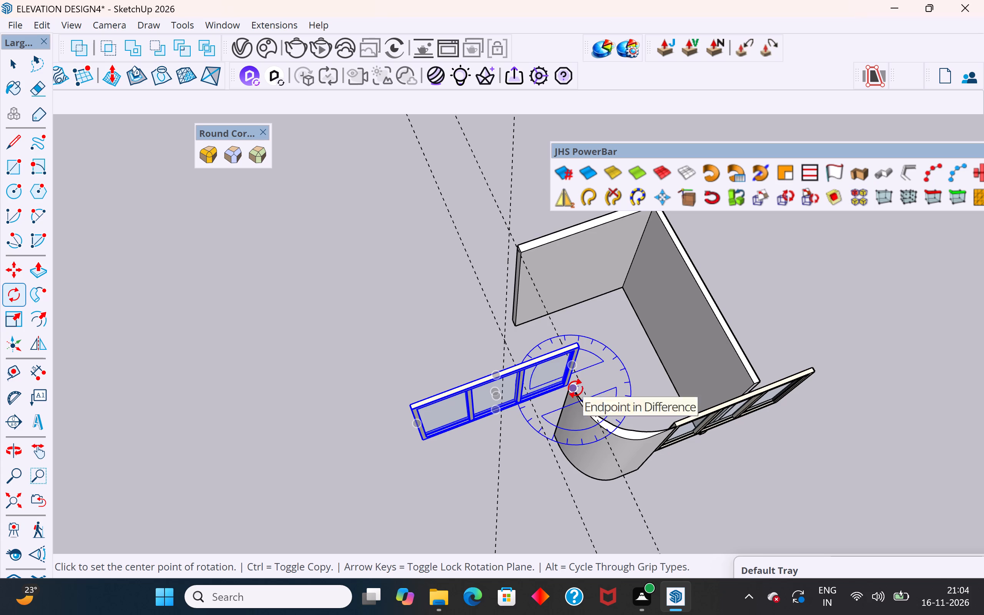
left_click(566, 387)
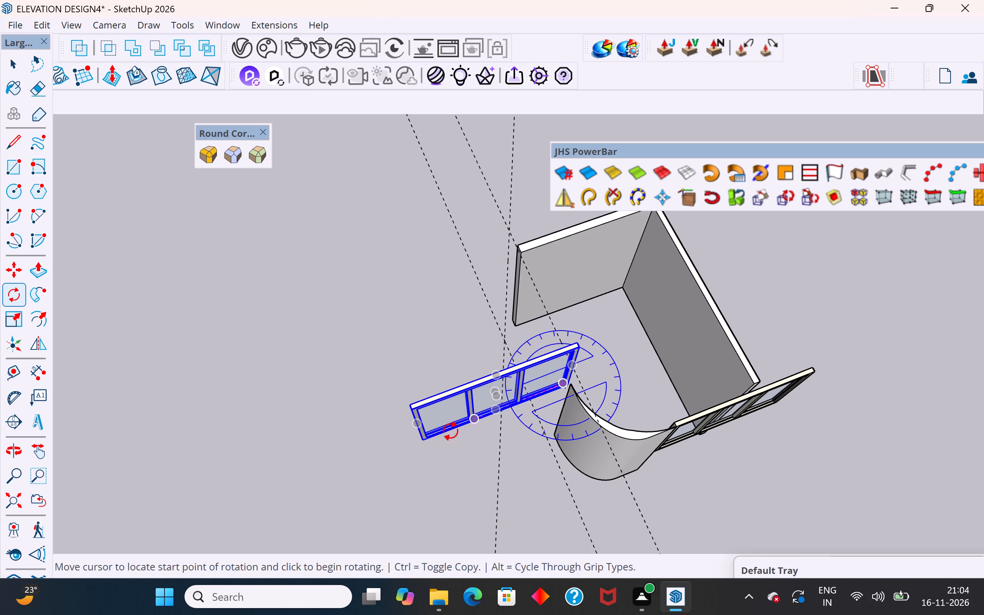
left_click(407, 448)
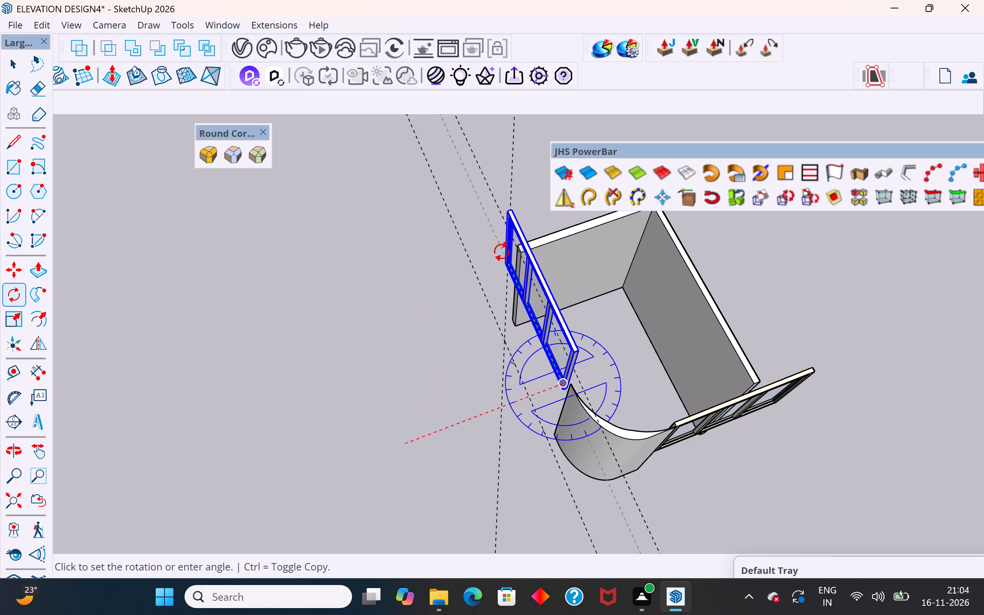
left_click(502, 250)
left_click(9, 66)
left_click(305, 418)
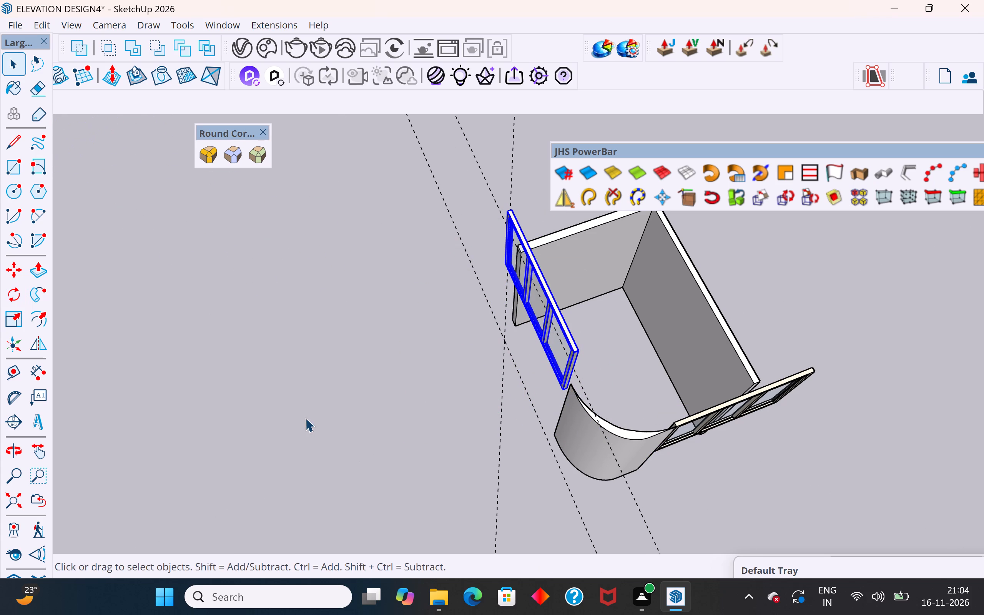
Move the rotated window by its upper corner down to the top end corner of the curved wall.
scroll(479, 474, "down", 5)
middle_click_drag(570, 403, 620, 240)
scroll(493, 499, "down", 5)
middle_click_drag(517, 423, 592, 221)
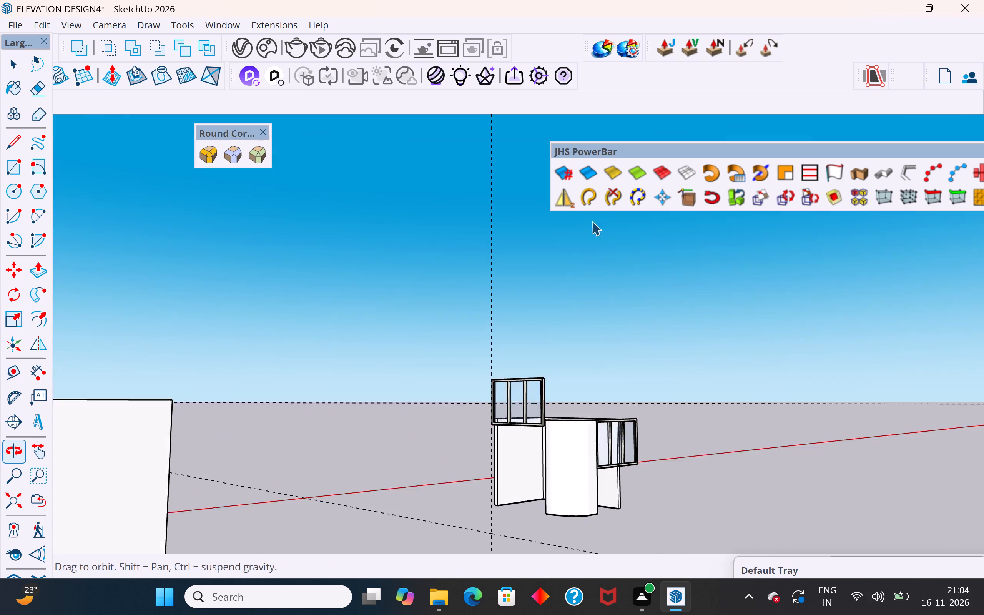
scroll(519, 432, "up", 7)
middle_click_drag(554, 412, 501, 523)
scroll(548, 404, "up", 3)
left_click(538, 328)
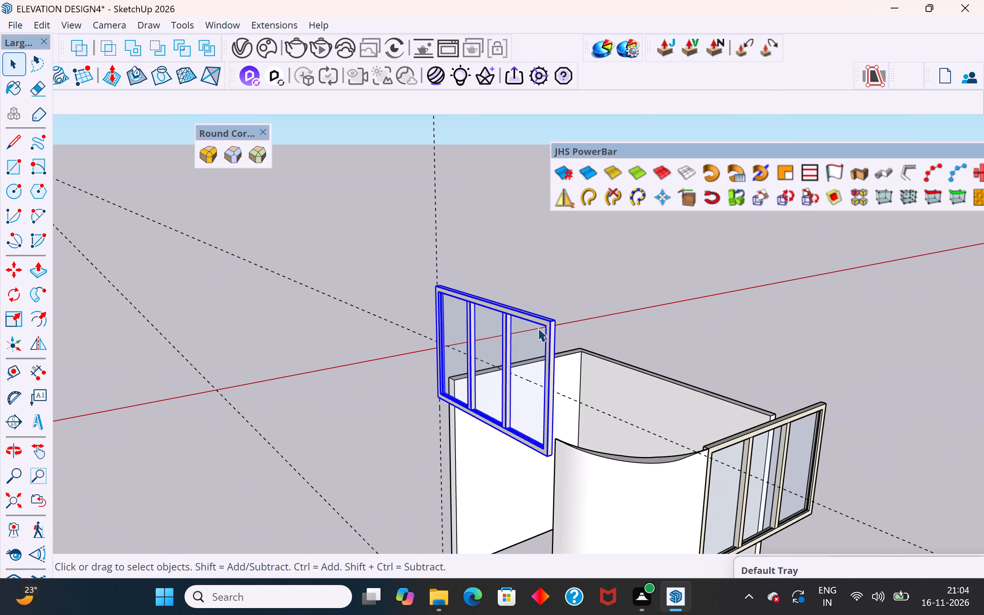
scroll(538, 328, "up", 5)
middle_click_drag(550, 380, 487, 434)
key("m")
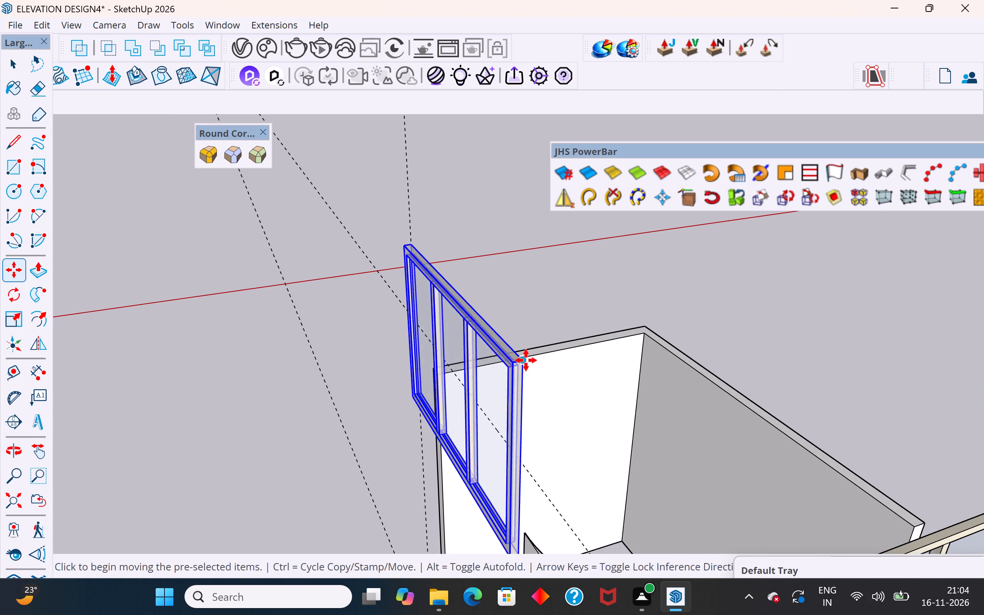
left_click(526, 360)
middle_click_drag(534, 514, 496, 453)
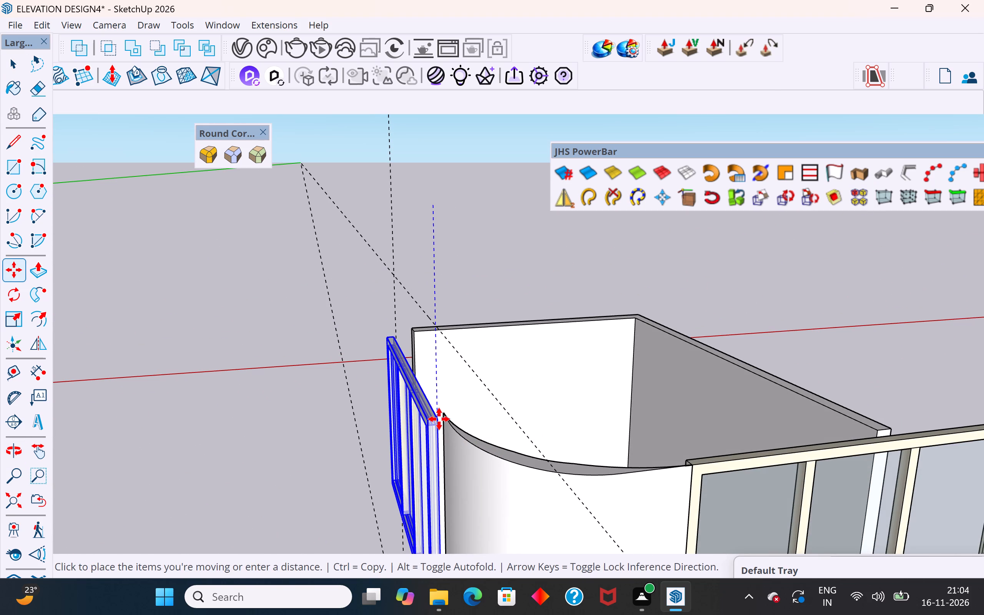
scroll(443, 419, "up", 9)
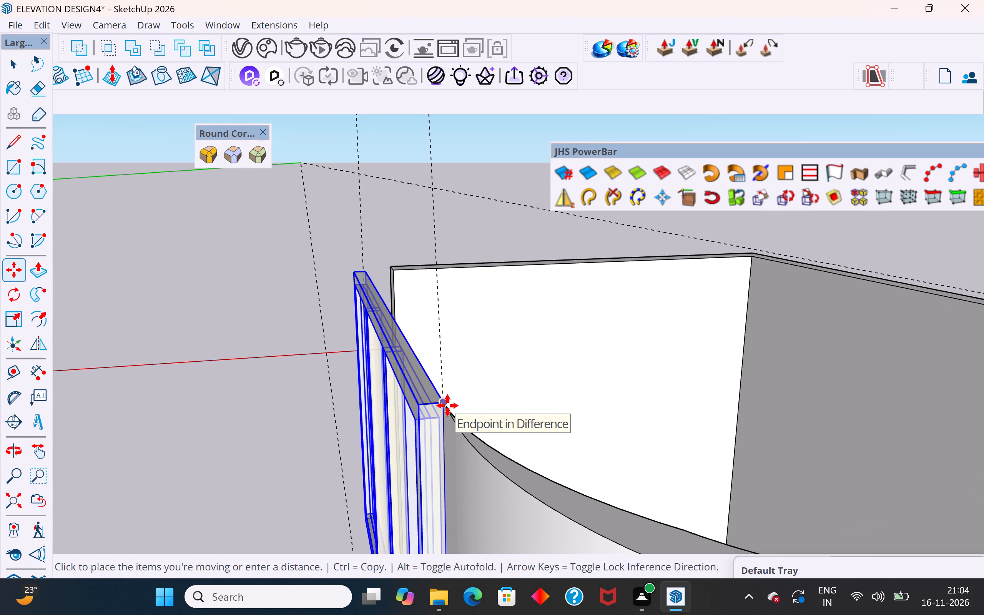
middle_click_drag(447, 406, 424, 471)
scroll(428, 429, "up", 1)
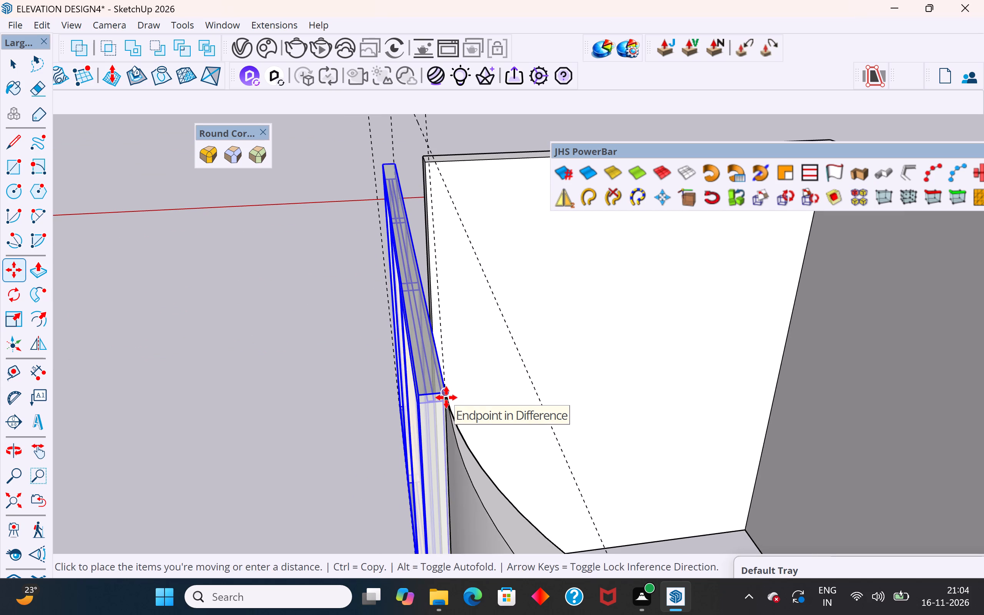
left_click(446, 397)
middle_click_drag(418, 443, 387, 525)
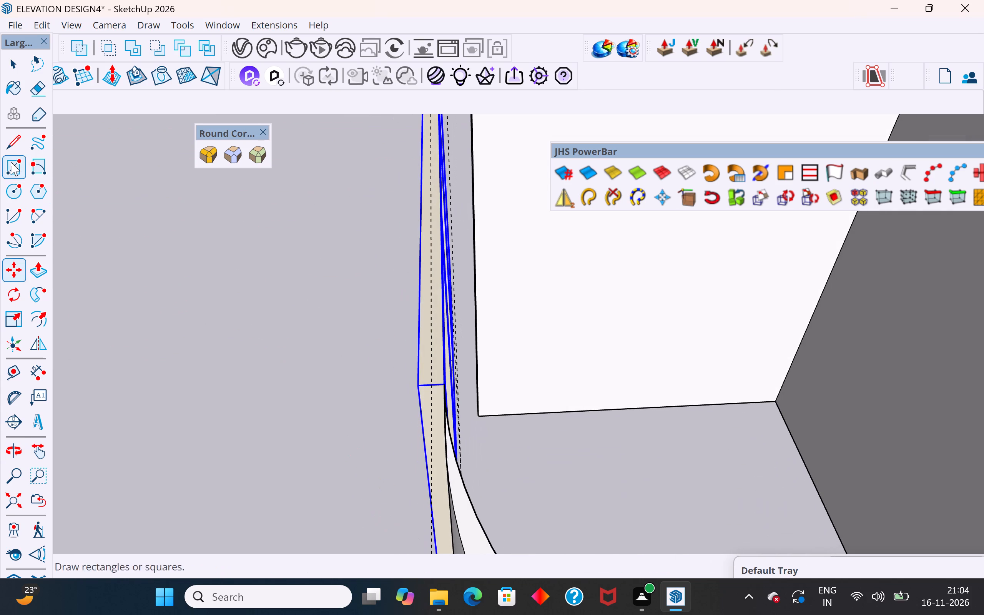
left_click(15, 74)
left_click(225, 365)
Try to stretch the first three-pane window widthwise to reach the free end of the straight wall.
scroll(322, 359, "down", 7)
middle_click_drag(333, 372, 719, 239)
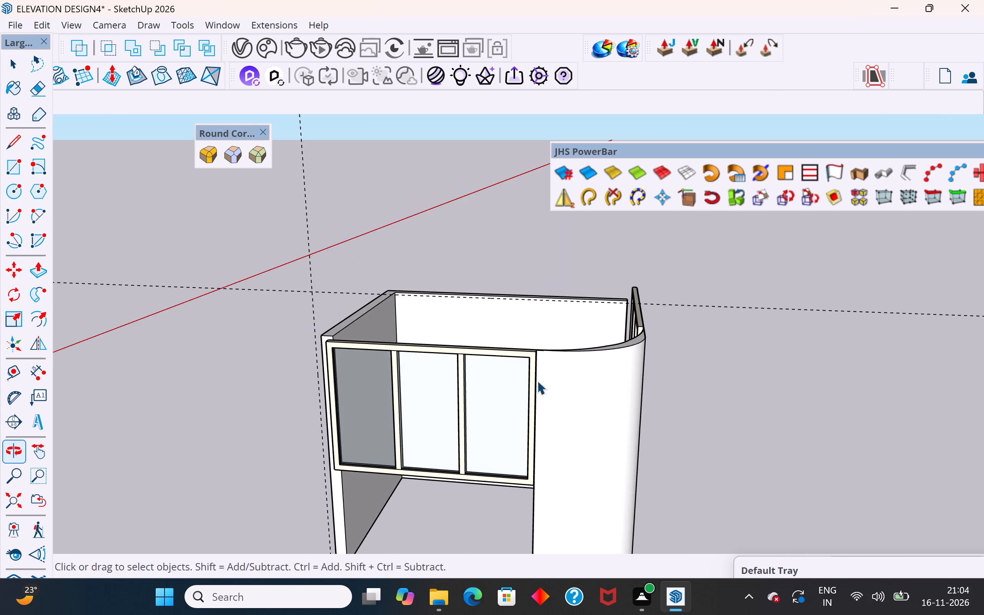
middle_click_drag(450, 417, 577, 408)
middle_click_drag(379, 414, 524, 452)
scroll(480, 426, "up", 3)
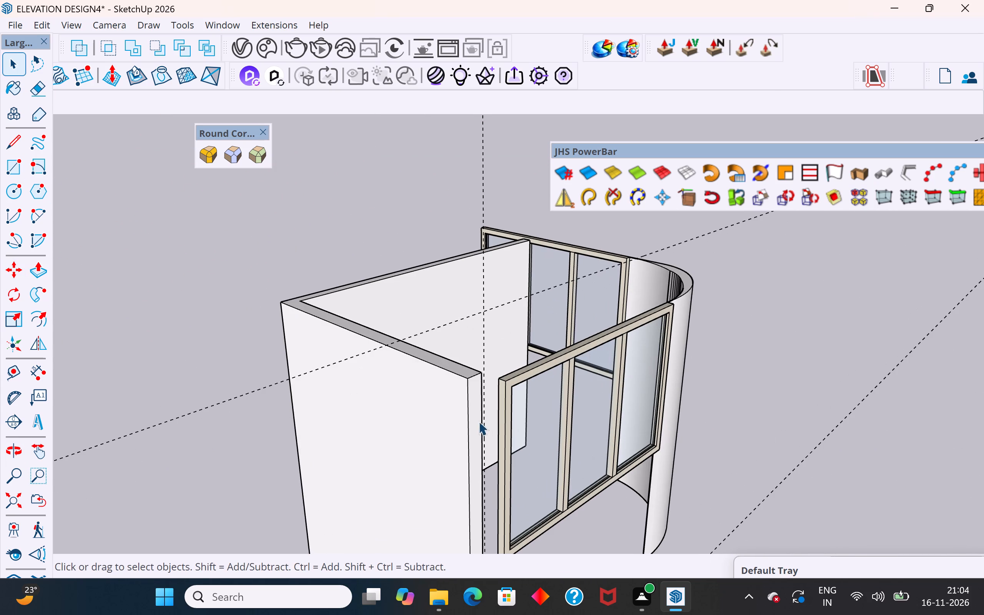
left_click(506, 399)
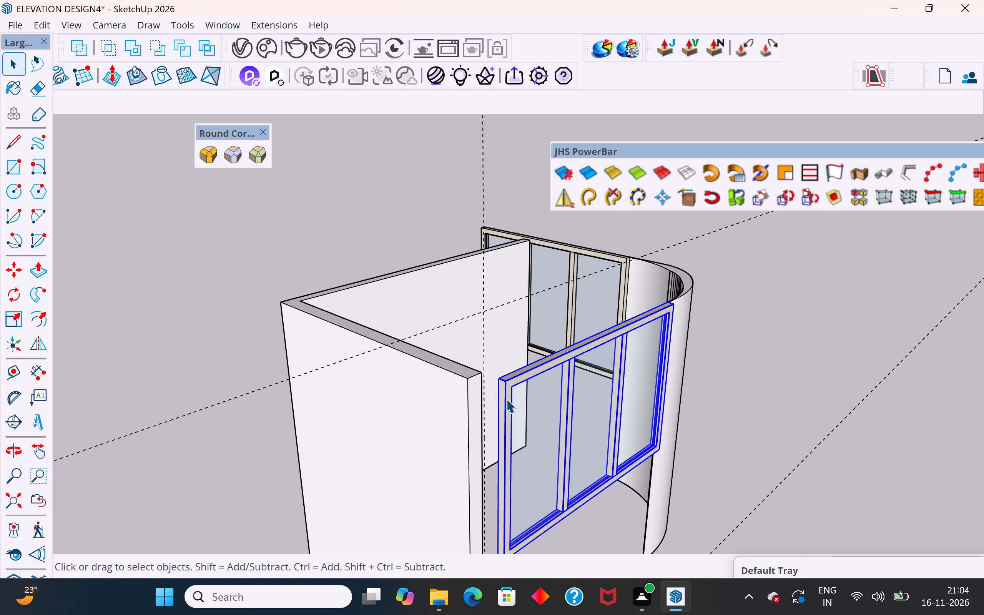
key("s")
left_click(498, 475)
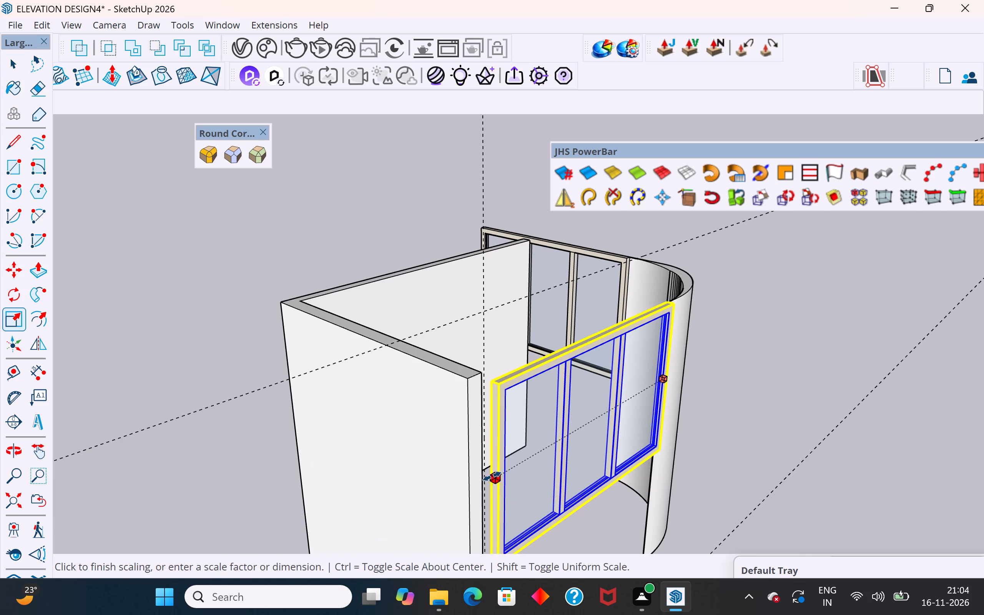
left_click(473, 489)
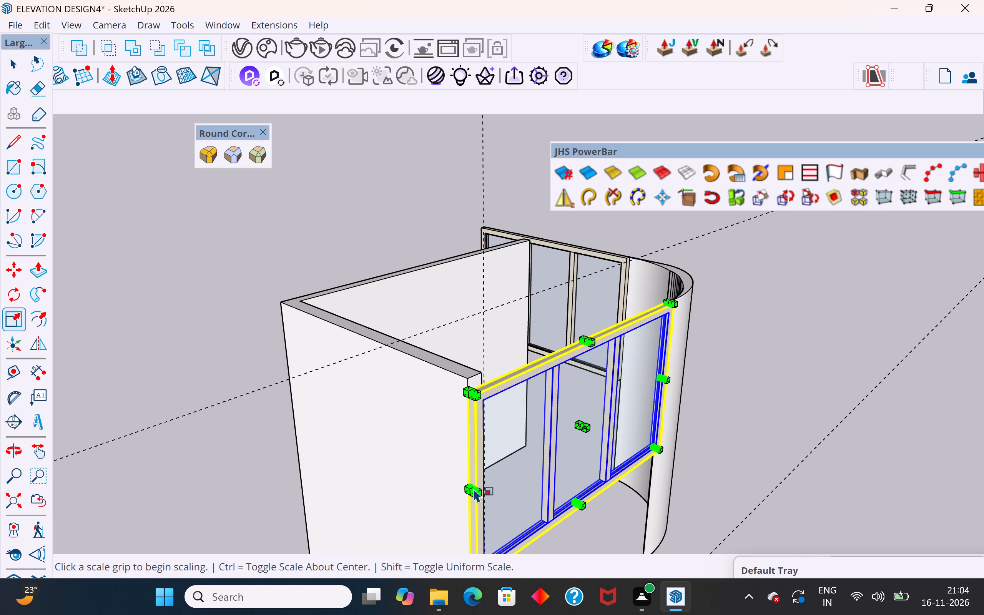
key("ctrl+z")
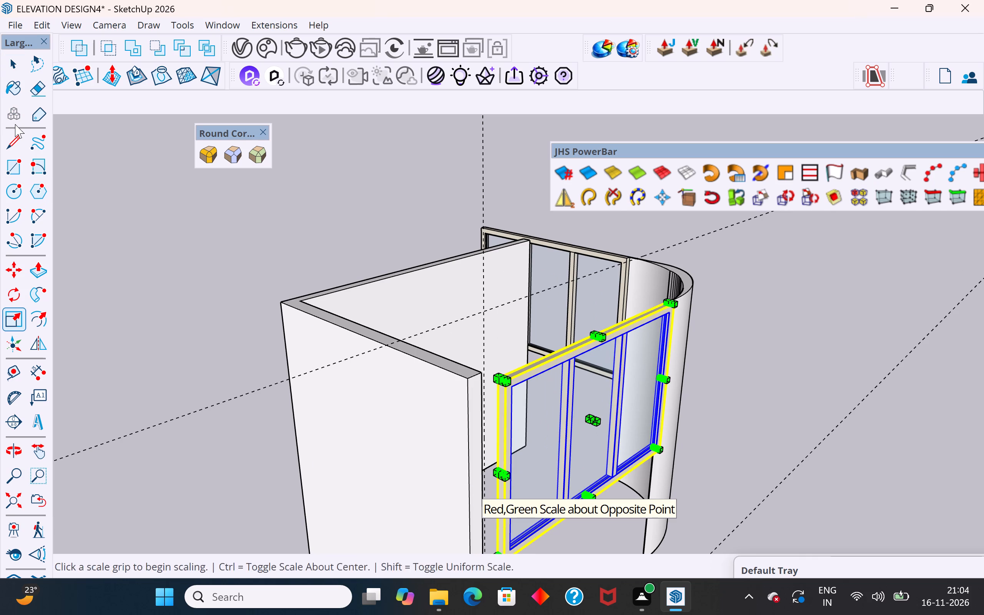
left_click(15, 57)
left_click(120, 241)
Push/Pull the end face of the straight wall, inside its group, to line up with the first window's outer frame corner.
scroll(405, 319, "down", 2)
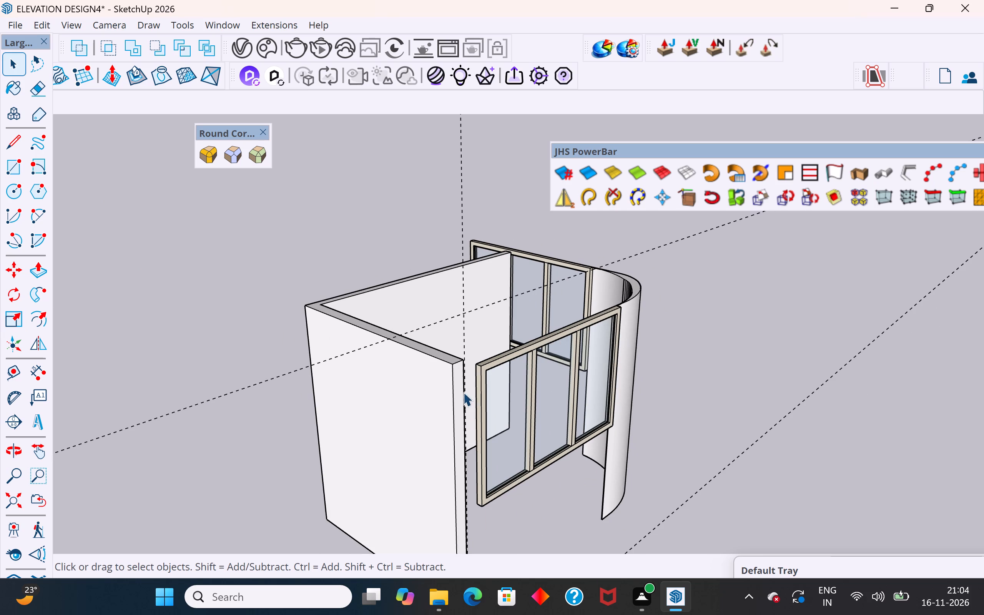
middle_click_drag(496, 293, 512, 394)
scroll(480, 404, "down", 6)
middle_click_drag(493, 513, 494, 545)
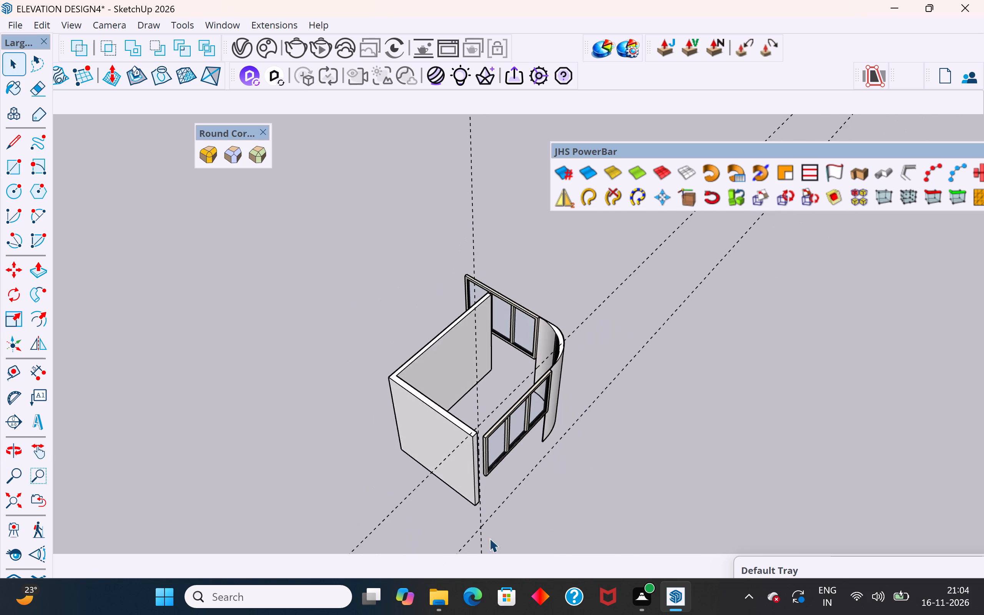
scroll(465, 447, "up", 10)
left_click(491, 426)
double_click(490, 437)
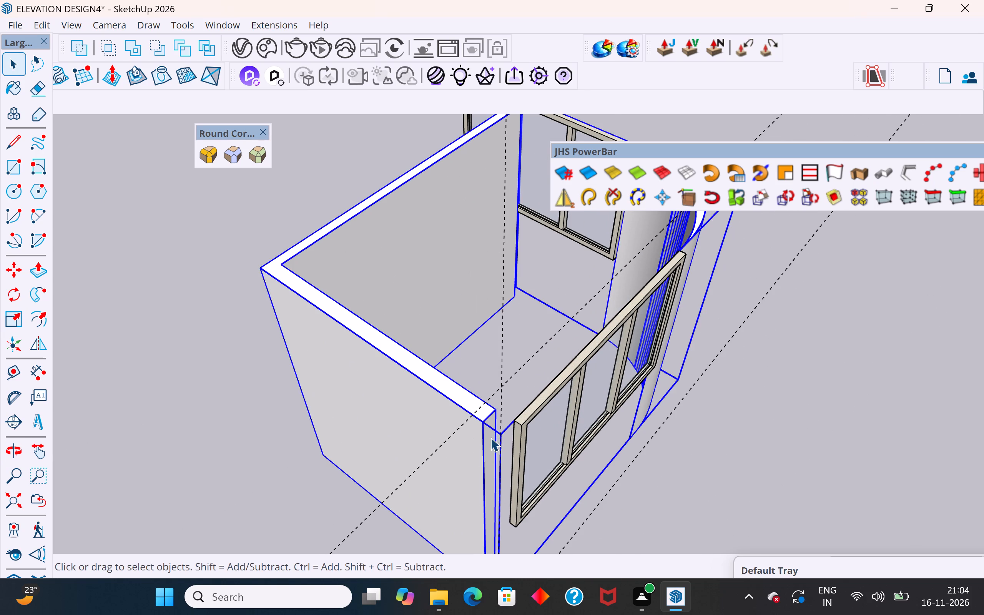
left_click(490, 428)
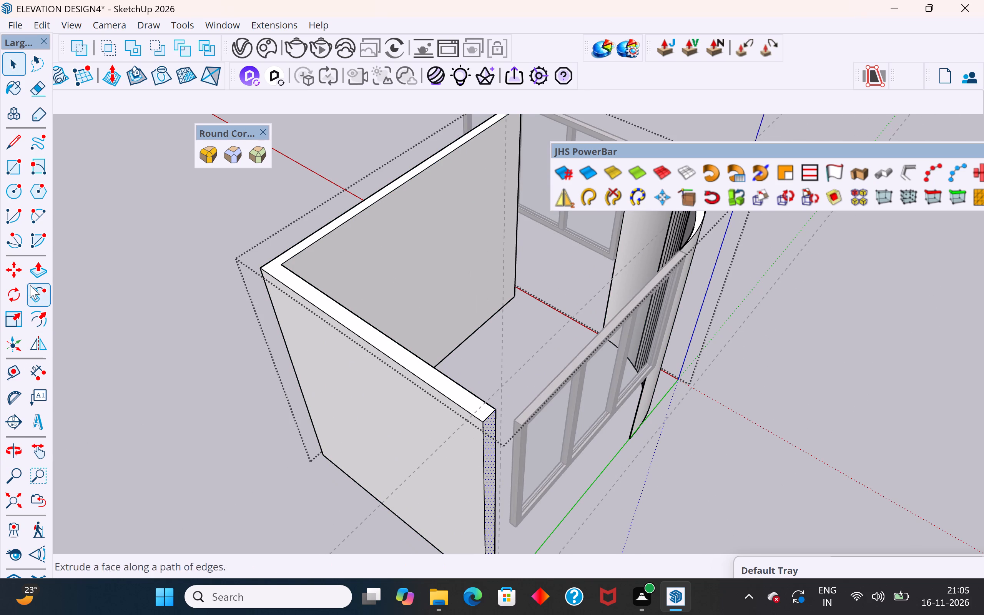
left_click(31, 276)
scroll(506, 442, "up", 4)
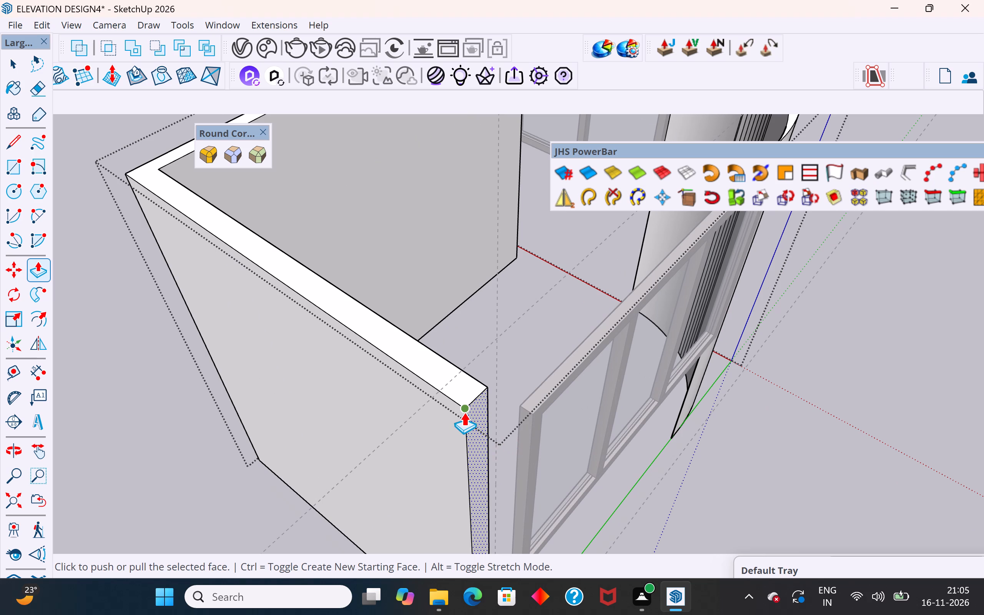
left_click(464, 412)
middle_click_drag(533, 419, 380, 426)
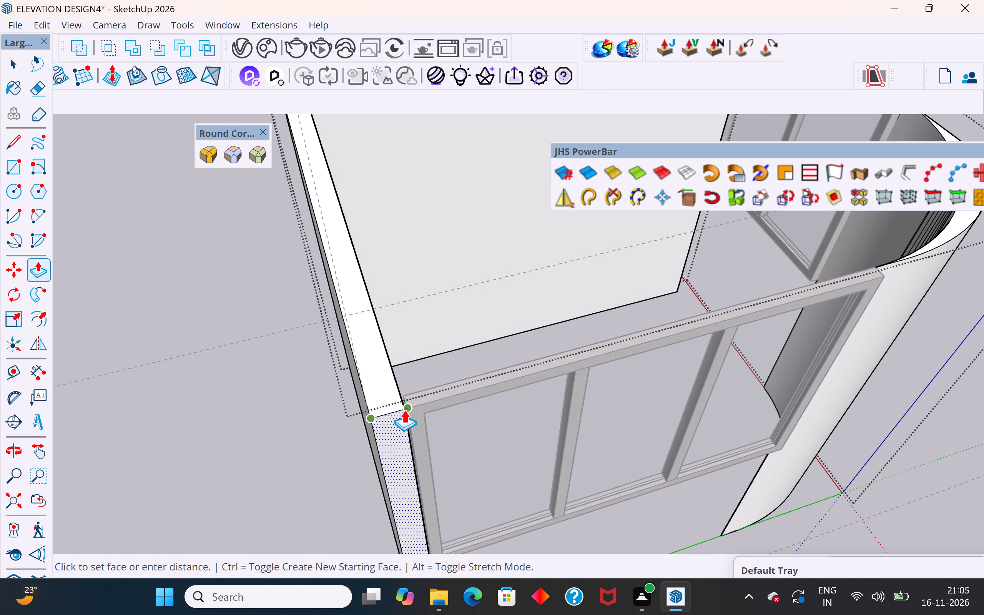
scroll(404, 402, "up", 8)
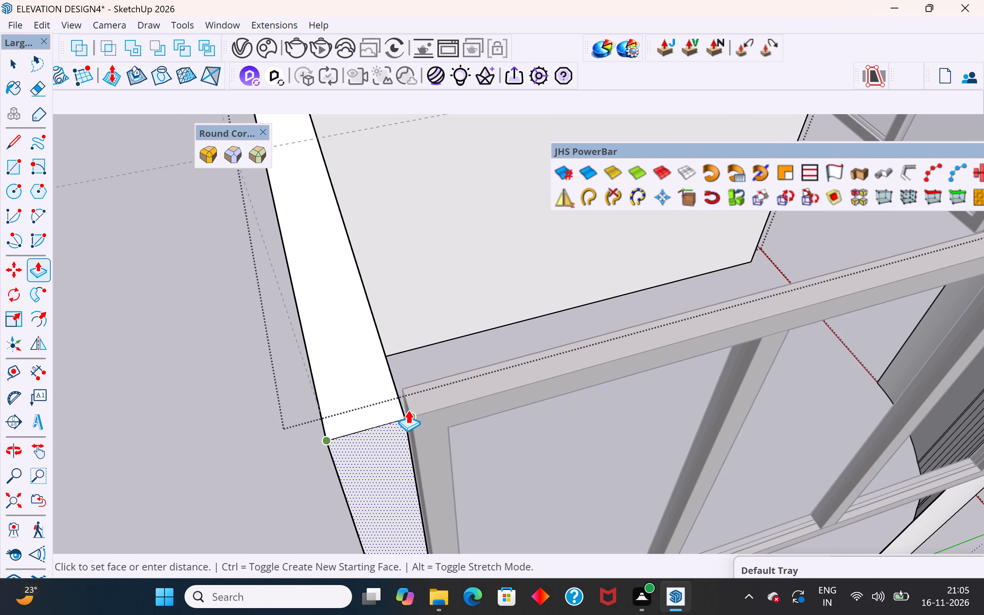
left_click(408, 410)
left_click(11, 70)
left_click(178, 324)
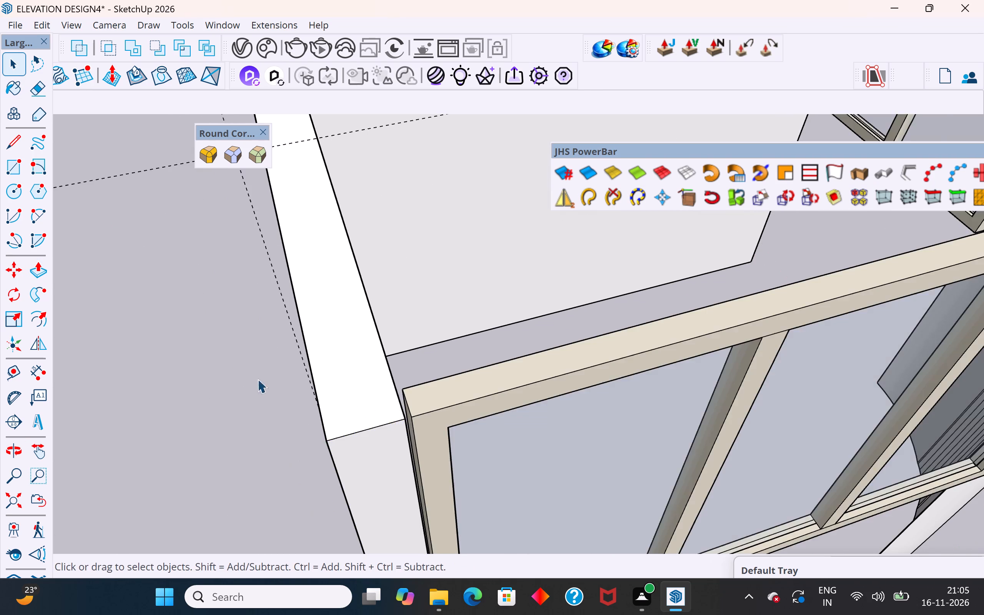
Scale the first three-pane window widthwise from its side so its frame meets the end of the straight wall.
scroll(384, 415, "up", 4)
middle_click_drag(421, 424, 439, 356)
scroll(395, 443, "up", 3)
left_click(442, 442)
scroll(452, 383, "down", 16)
key("s")
scroll(467, 392, "up", 3)
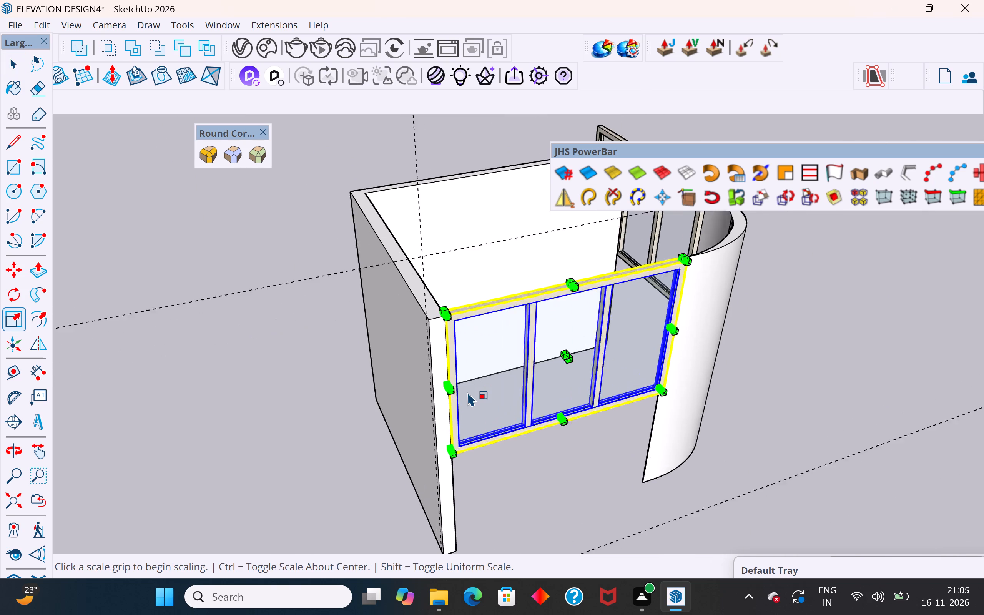
scroll(467, 392, "up", 6)
middle_click_drag(429, 391, 277, 429)
scroll(316, 411, "up", 5)
scroll(304, 431, "down", 6)
scroll(357, 400, "up", 2)
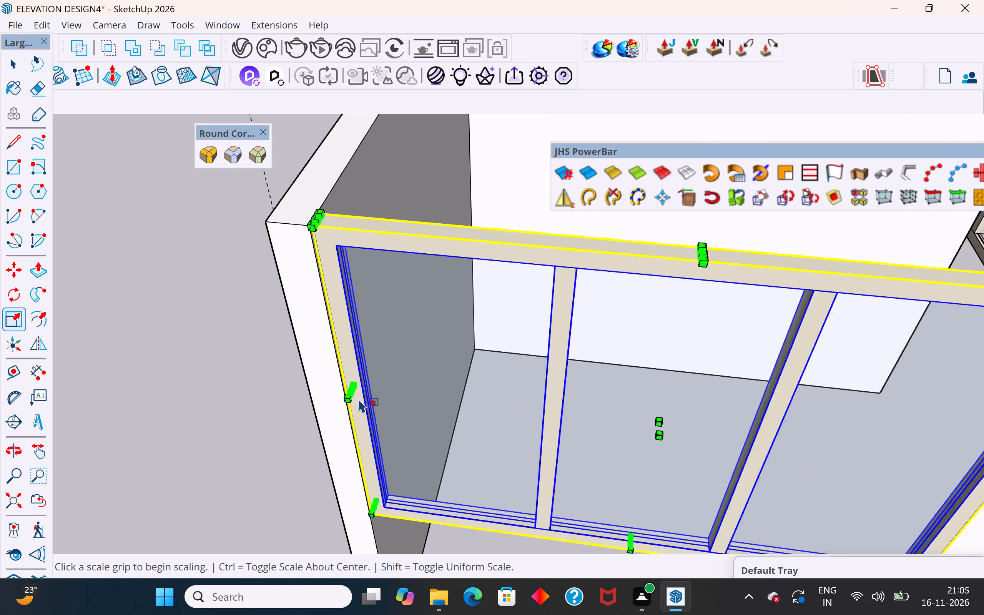
scroll(358, 399, "up", 9)
left_click(346, 394)
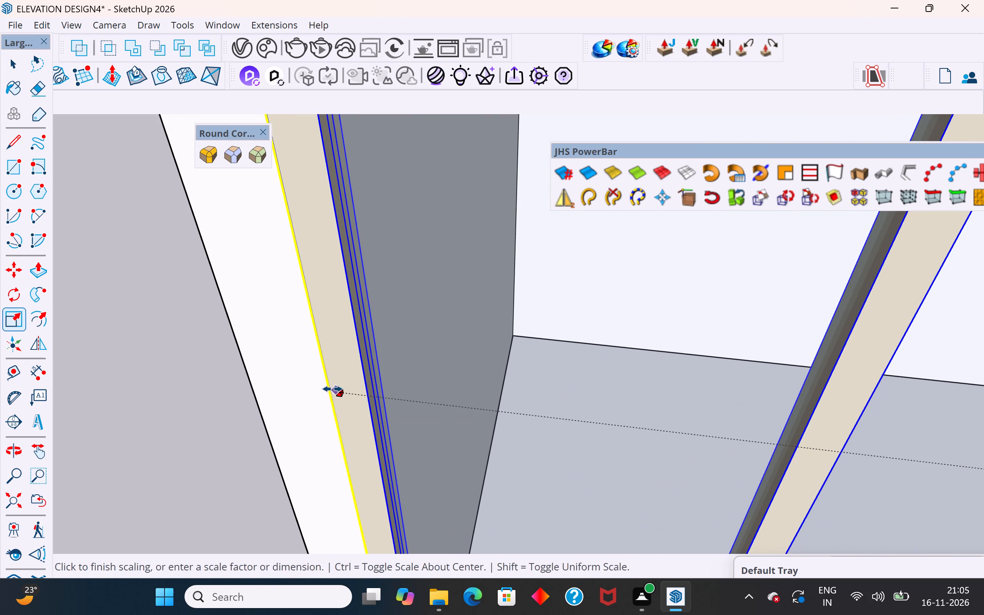
left_click(331, 388)
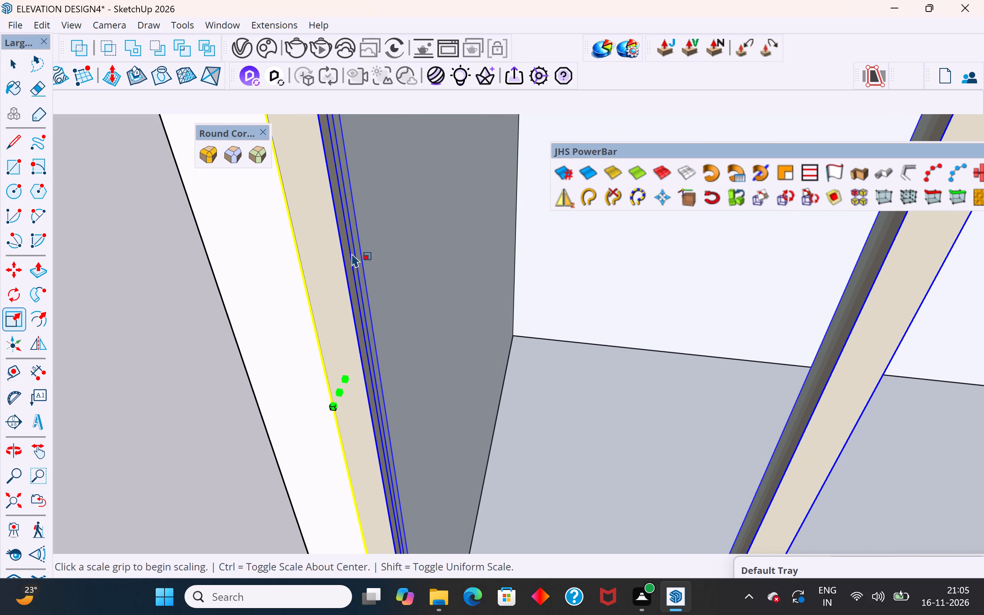
left_click(10, 69)
left_click(133, 241)
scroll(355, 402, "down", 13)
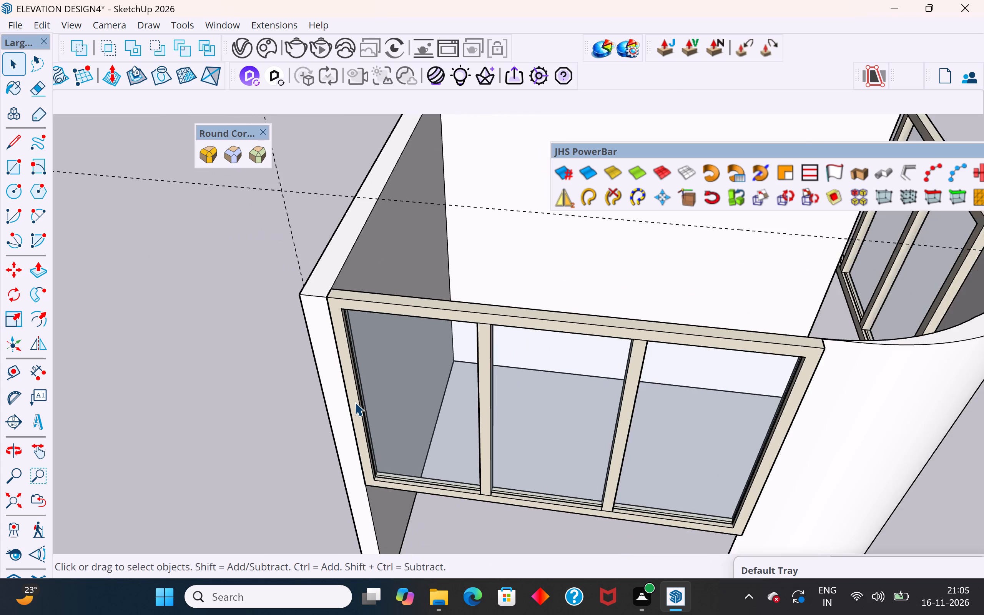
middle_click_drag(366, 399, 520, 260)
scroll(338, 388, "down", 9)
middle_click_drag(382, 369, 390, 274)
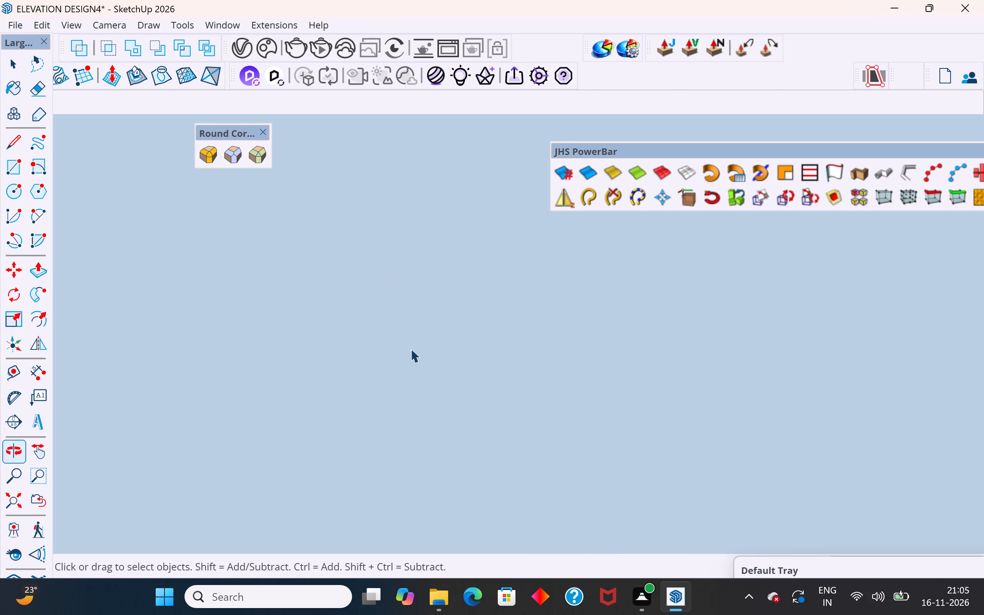
Inside the room's wall group, draw a line across the wall top from the inner corner where the two straight walls meet to the outer edge.
scroll(394, 380, "down", 10)
left_click(20, 495)
scroll(331, 469, "down", 4)
middle_click_drag(475, 387, 266, 576)
scroll(341, 514, "down", 7)
scroll(540, 270, "up", 10)
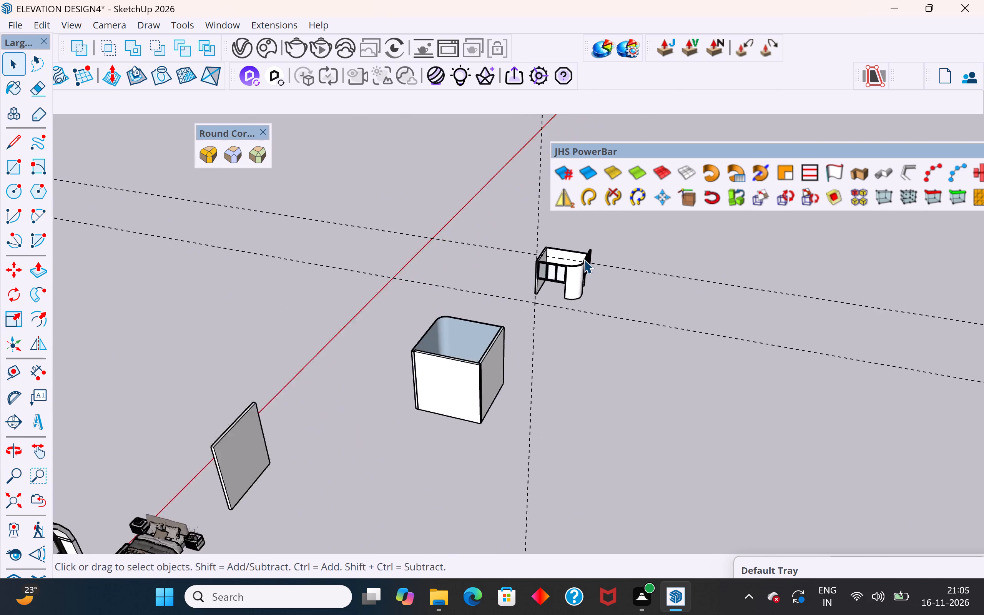
scroll(584, 259, "up", 4)
middle_click_drag(585, 264, 407, 159)
middle_click_drag(655, 312, 421, 379)
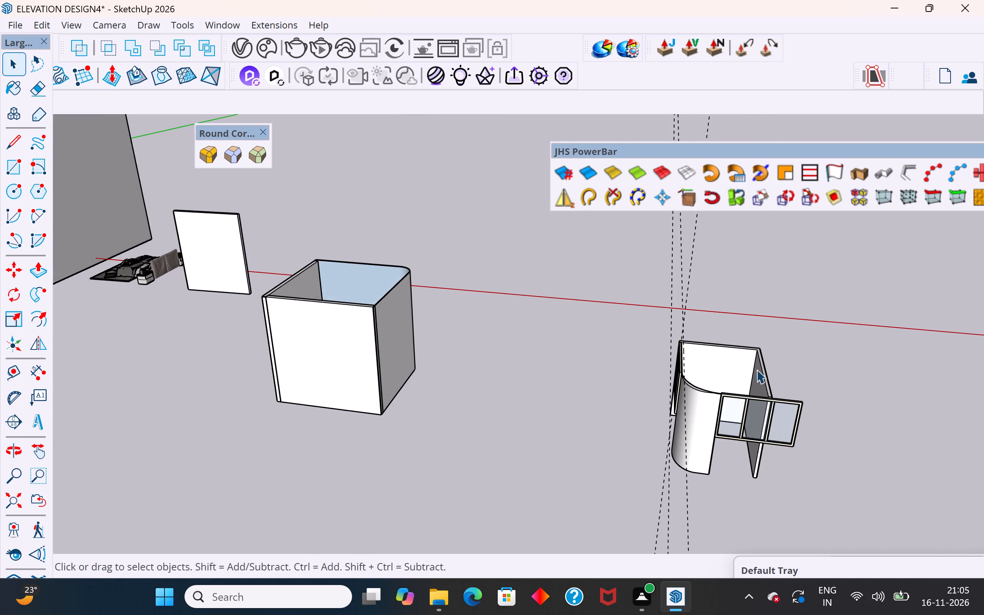
middle_click_drag(756, 369, 698, 455)
scroll(592, 351, "down", 5)
scroll(627, 494, "up", 8)
middle_click_drag(620, 464, 542, 425)
scroll(553, 385, "up", 3)
middle_click_drag(526, 367, 529, 417)
scroll(529, 409, "up", 4)
middle_click_drag(528, 394, 529, 421)
scroll(540, 400, "up", 3)
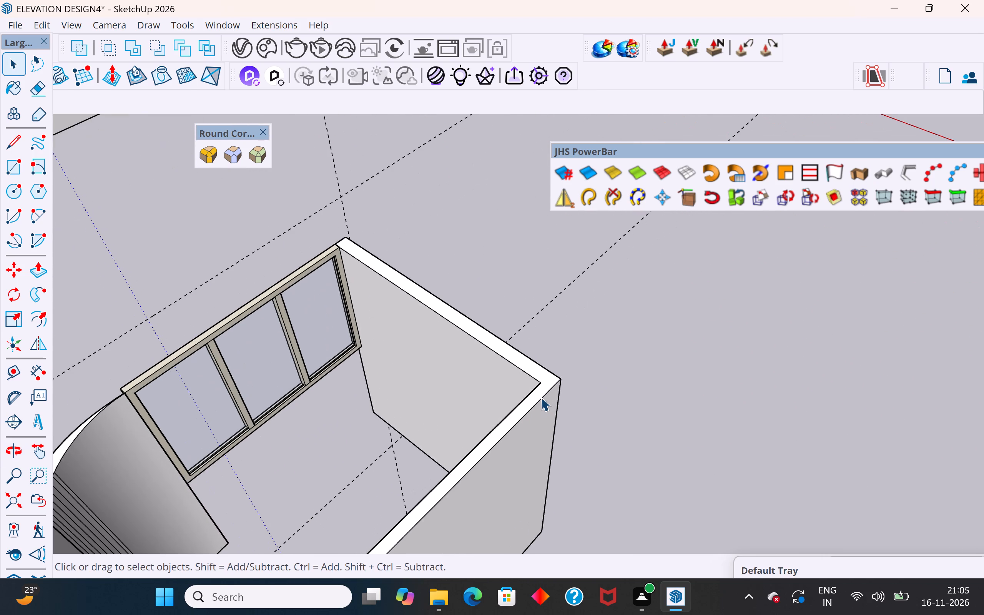
left_click(544, 378)
scroll(544, 378, "up", 1)
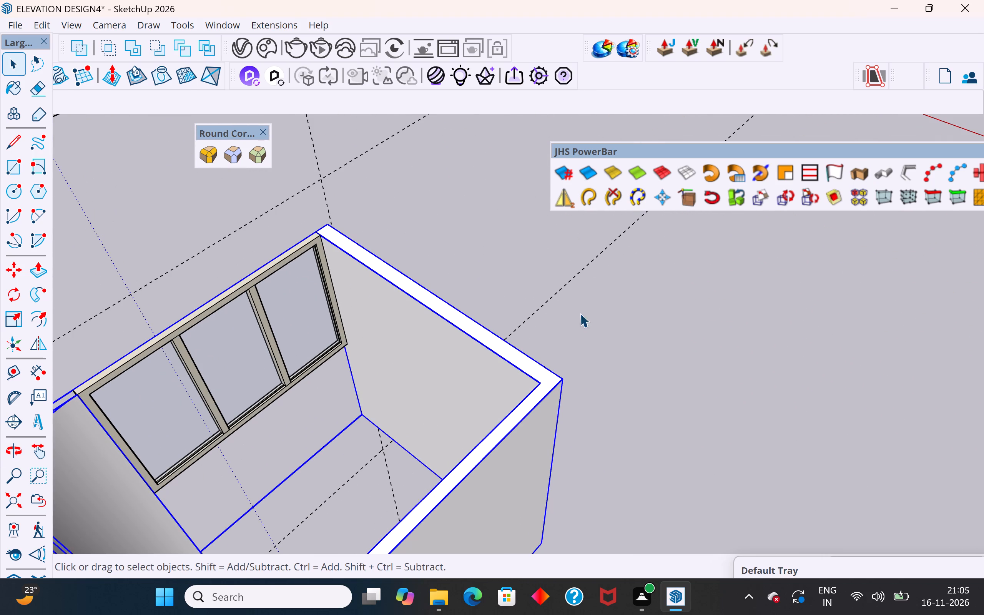
triple_click(534, 399)
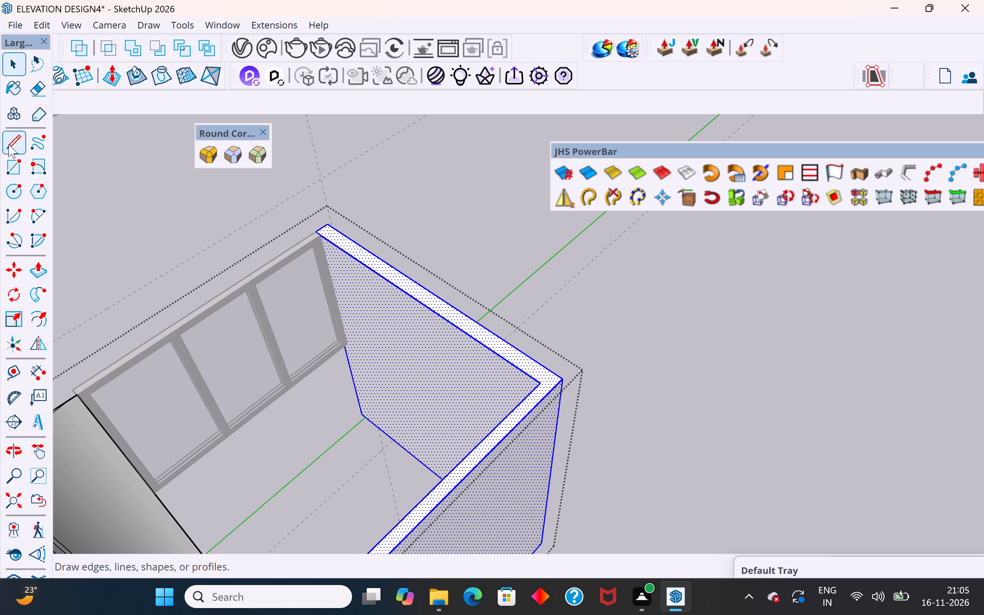
left_click(9, 144)
left_click(539, 389)
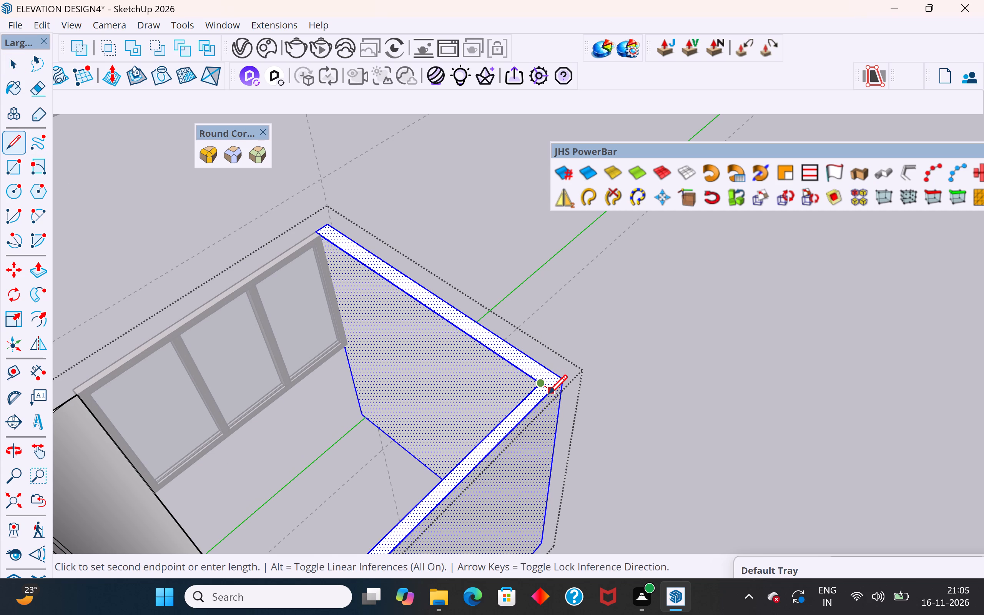
left_click(549, 396)
scroll(548, 395, "down", 5)
Draw a vertical line down the outer wall face from the new top line's end to the base, and close the group.
middle_click_drag(533, 475, 472, 242)
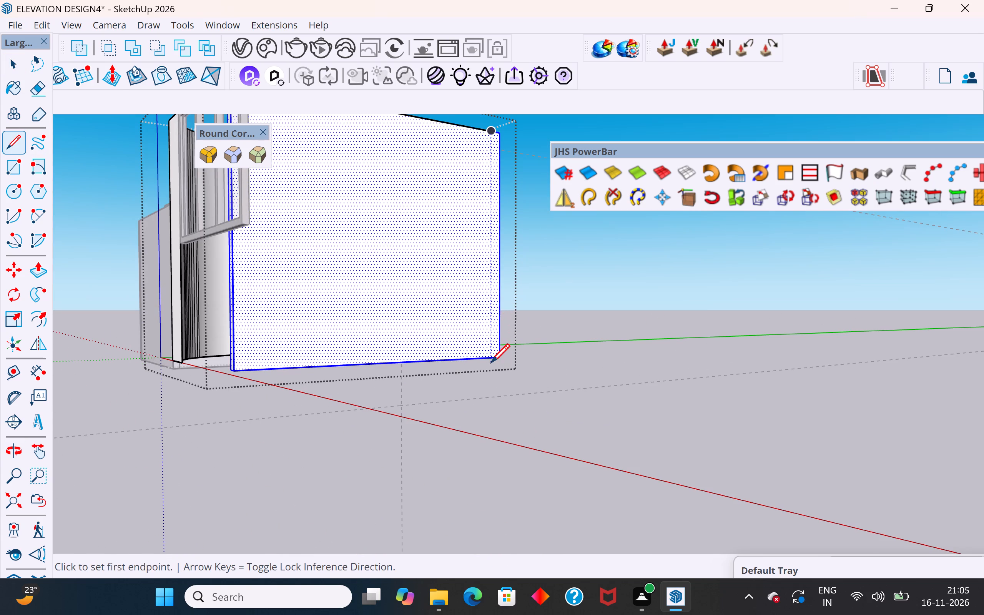
middle_click_drag(491, 363, 429, 532)
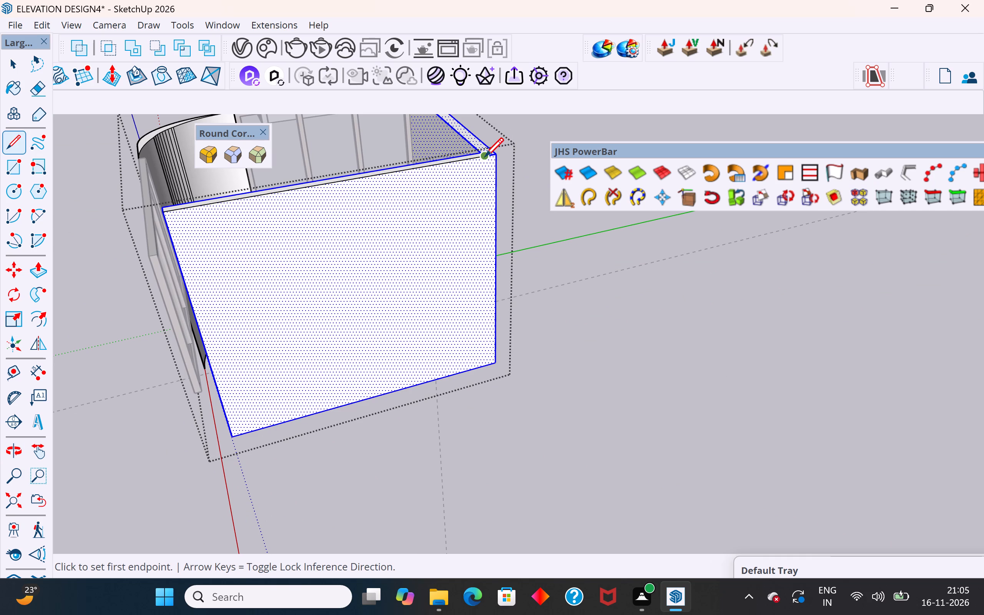
left_click(485, 158)
left_click(490, 369)
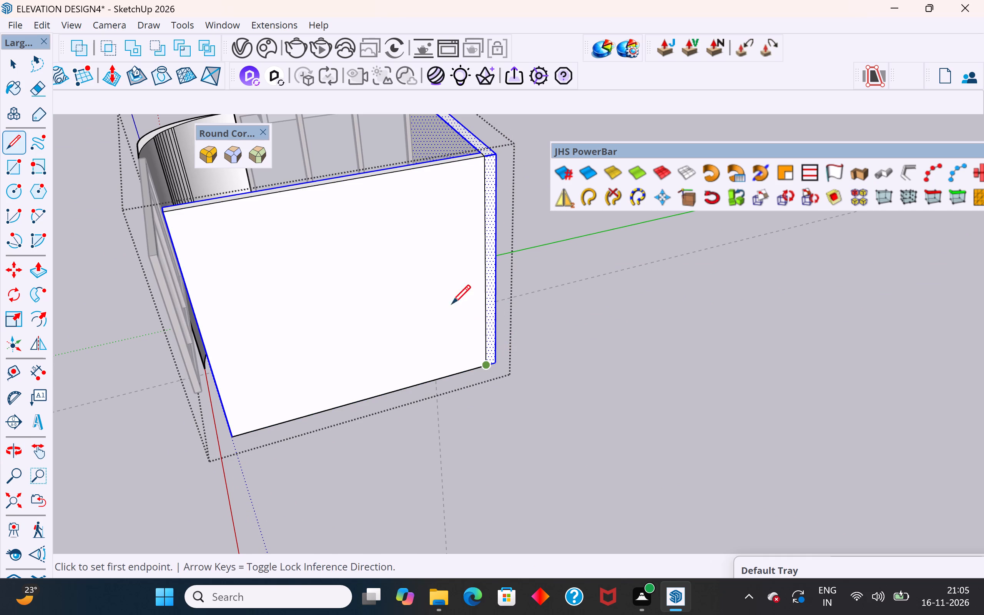
middle_click_drag(441, 294, 898, 430)
middle_click_drag(416, 466, 530, 427)
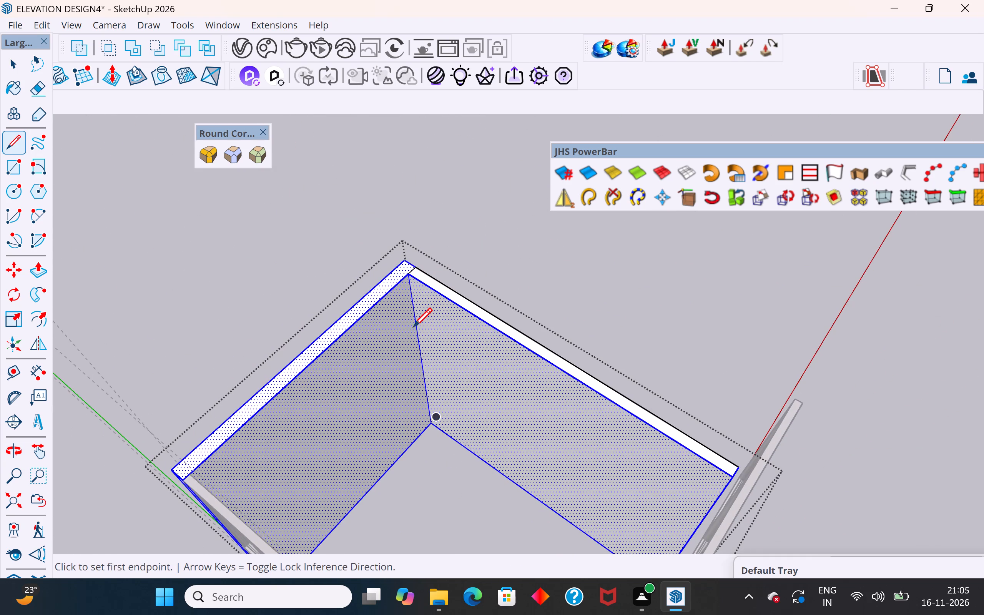
left_click(12, 71)
left_click(174, 269)
scroll(289, 288, "down", 6)
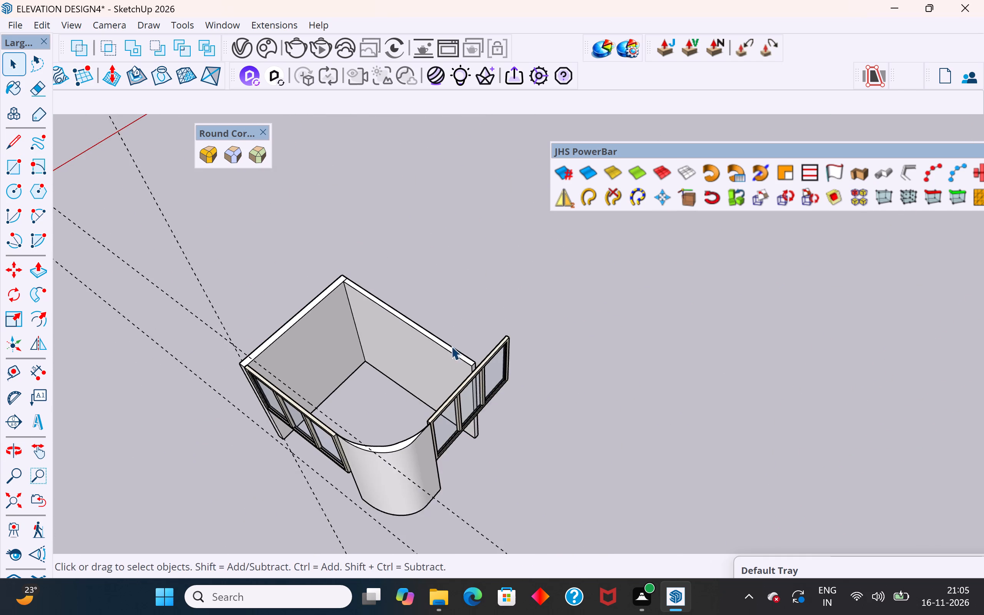
Explode the group holding the room's straight and curved walls.
middle_click_drag(459, 346, 415, 363)
left_click(427, 354)
middle_click_drag(565, 360, 471, 342)
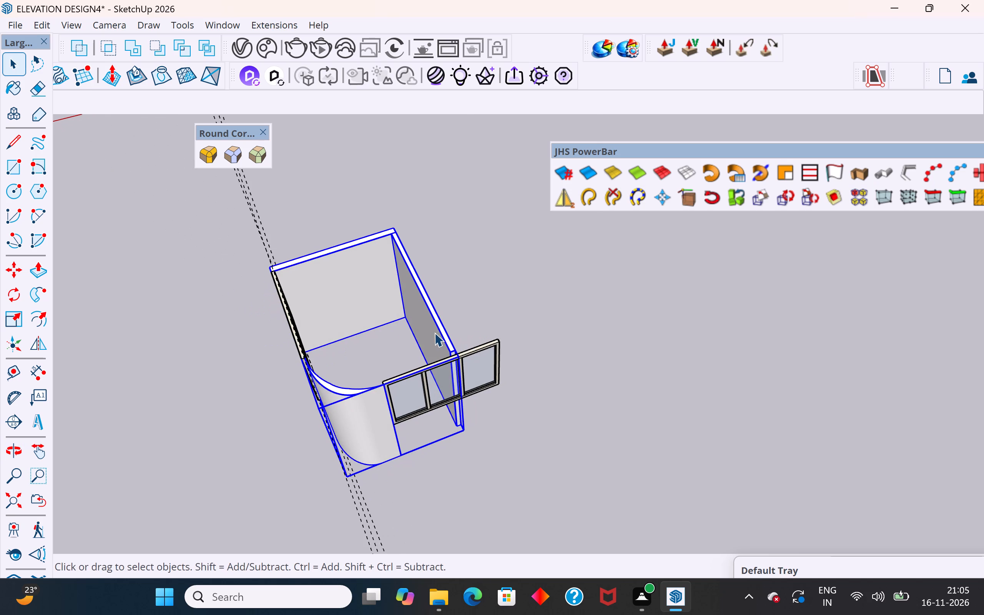
right_click(434, 332)
left_click(499, 106)
left_click(530, 273)
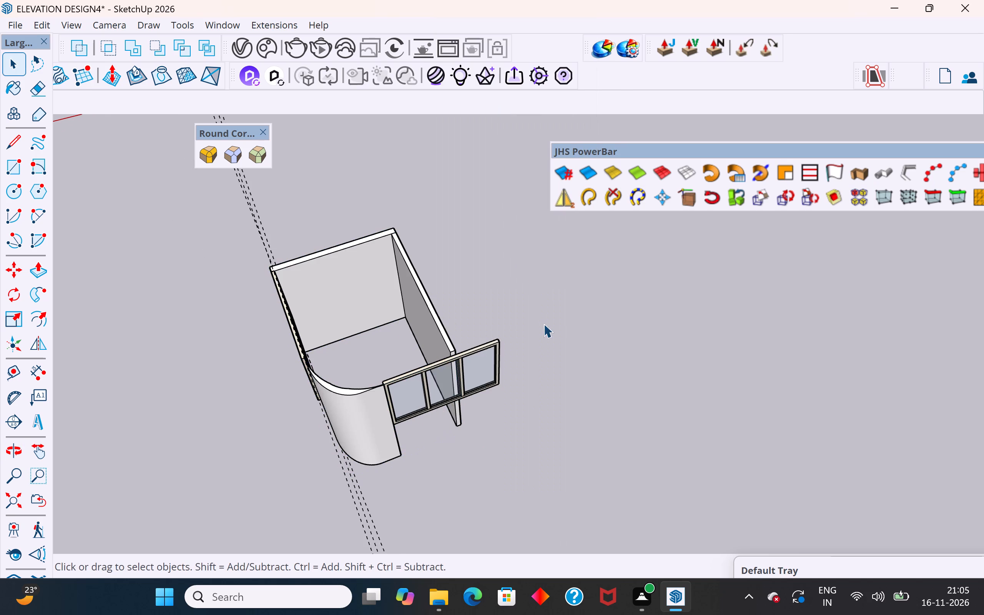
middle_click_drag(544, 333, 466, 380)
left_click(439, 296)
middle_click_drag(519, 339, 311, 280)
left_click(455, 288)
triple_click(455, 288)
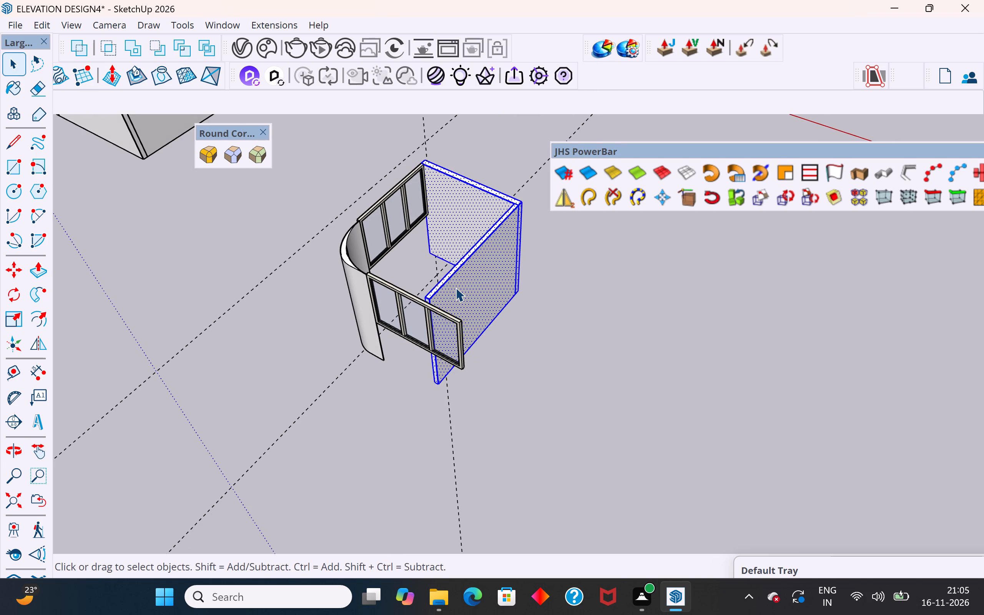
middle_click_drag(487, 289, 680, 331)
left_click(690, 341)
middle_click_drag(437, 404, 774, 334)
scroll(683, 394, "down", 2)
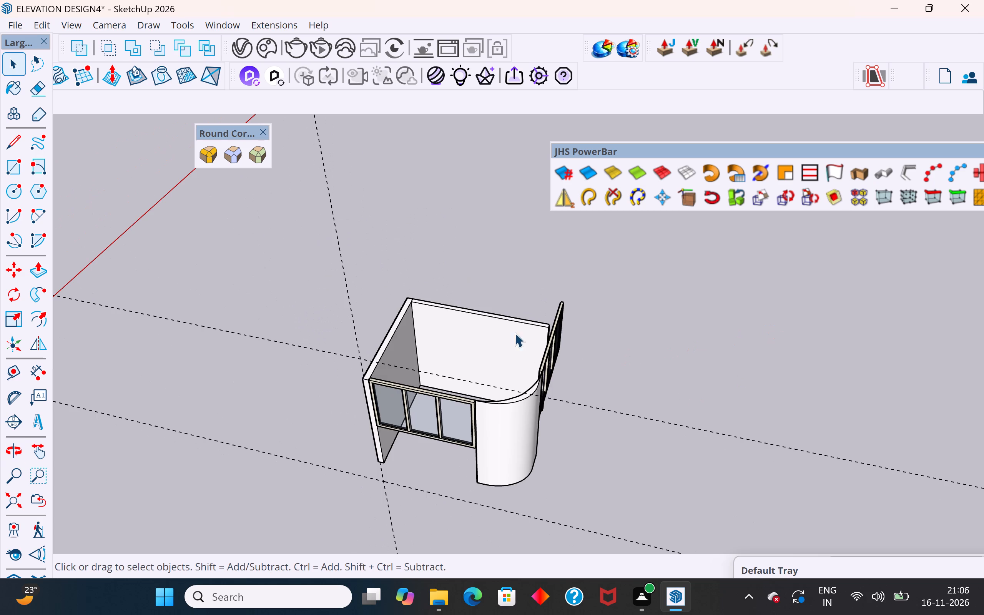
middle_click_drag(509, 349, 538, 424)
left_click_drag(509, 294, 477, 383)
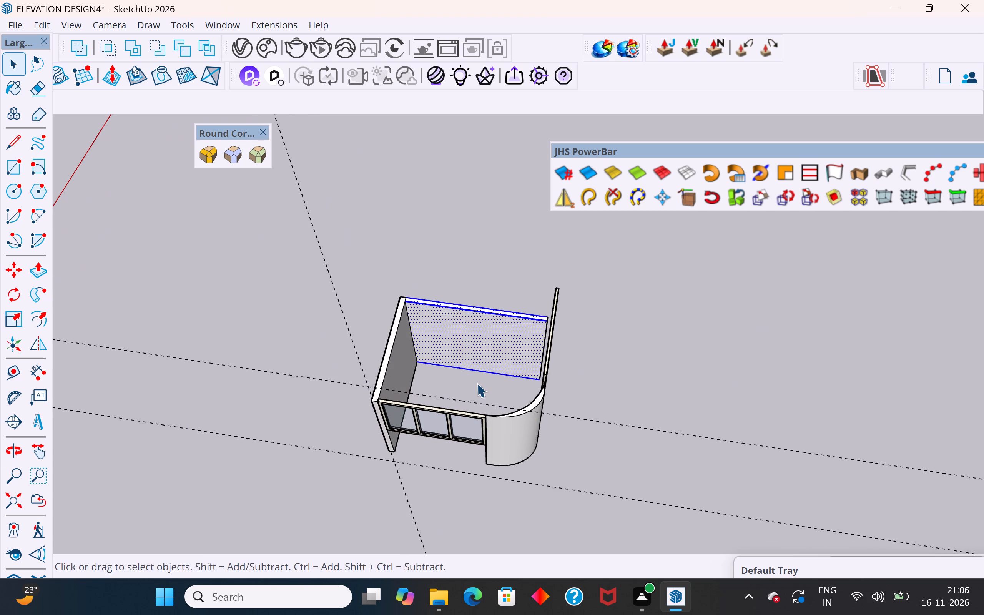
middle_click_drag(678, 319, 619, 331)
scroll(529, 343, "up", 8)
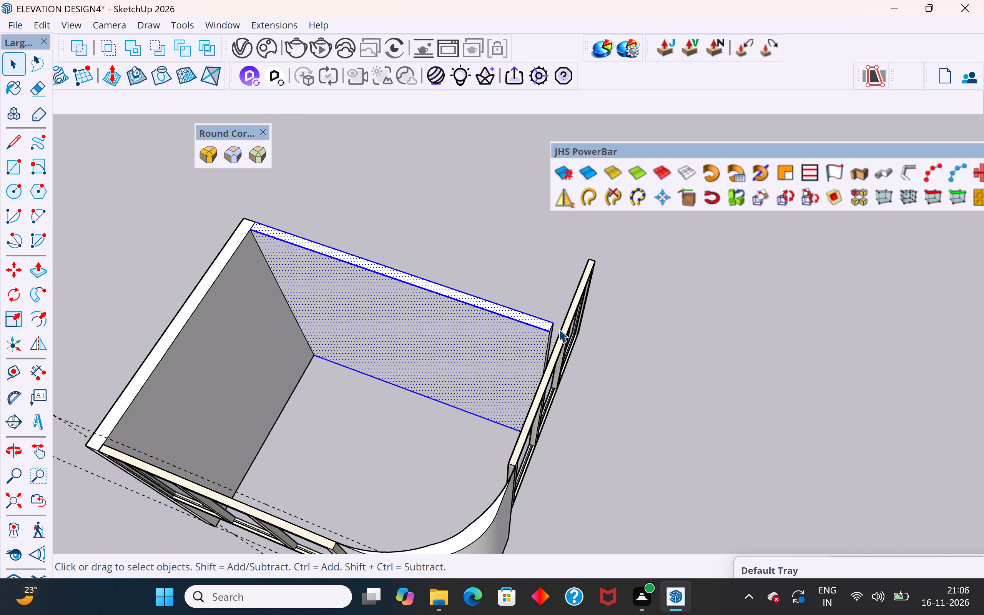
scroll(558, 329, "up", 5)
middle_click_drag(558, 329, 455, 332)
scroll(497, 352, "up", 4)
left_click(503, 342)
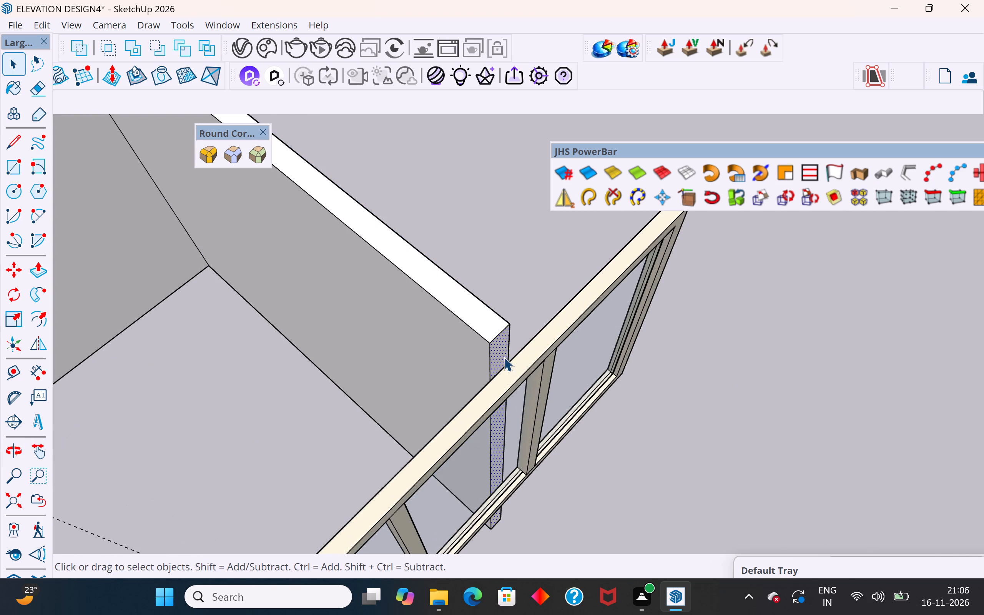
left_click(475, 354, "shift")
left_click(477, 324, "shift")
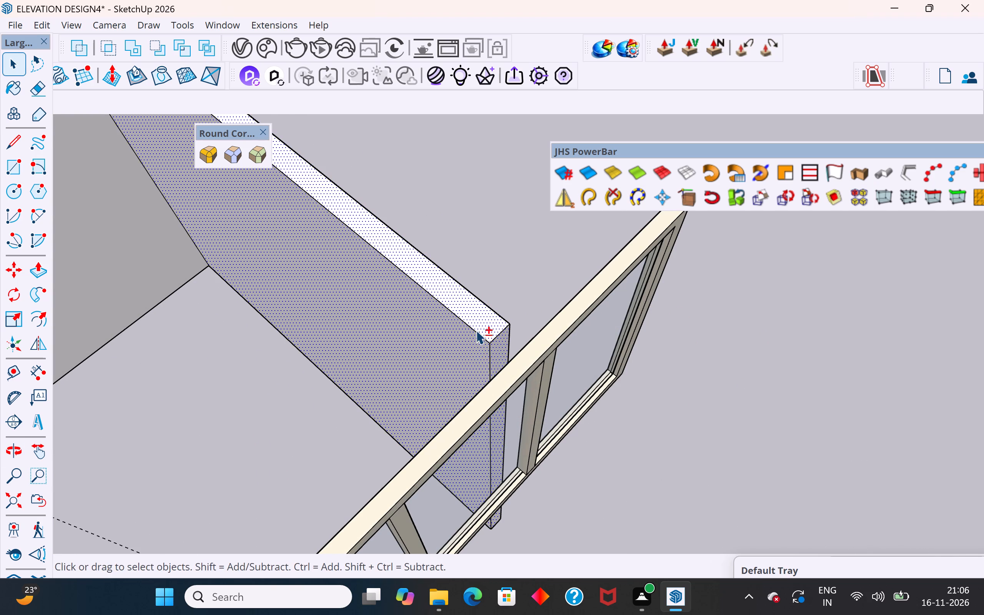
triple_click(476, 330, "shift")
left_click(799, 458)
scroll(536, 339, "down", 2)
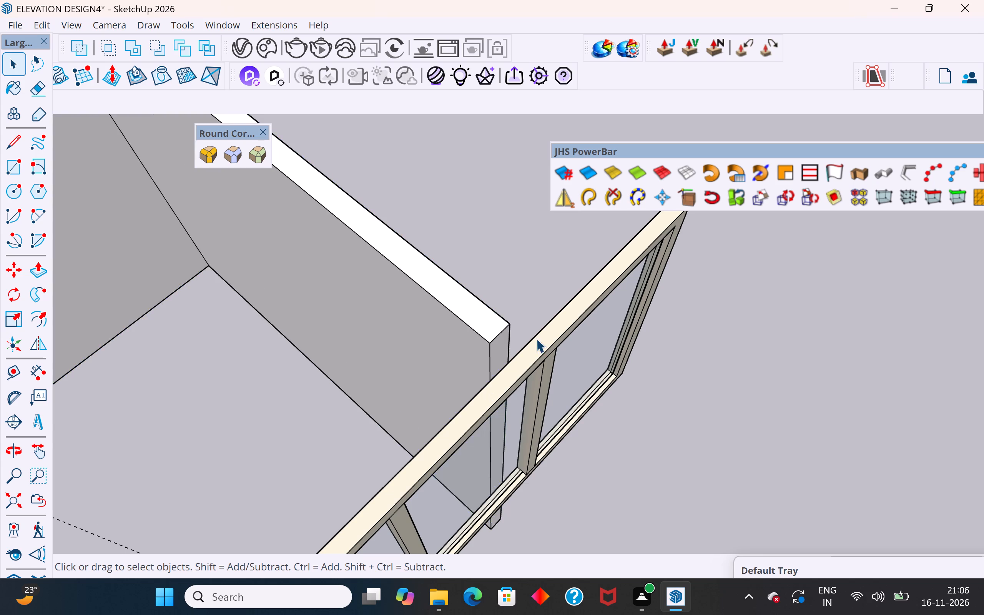
Move the second three-pane window by its upper corner from the curved wall's end to clear space beyond the adjacent straight wall.
scroll(536, 339, "down", 2)
middle_click_drag(503, 411, 731, 374)
scroll(569, 402, "down", 5)
middle_click_drag(594, 413, 538, 375)
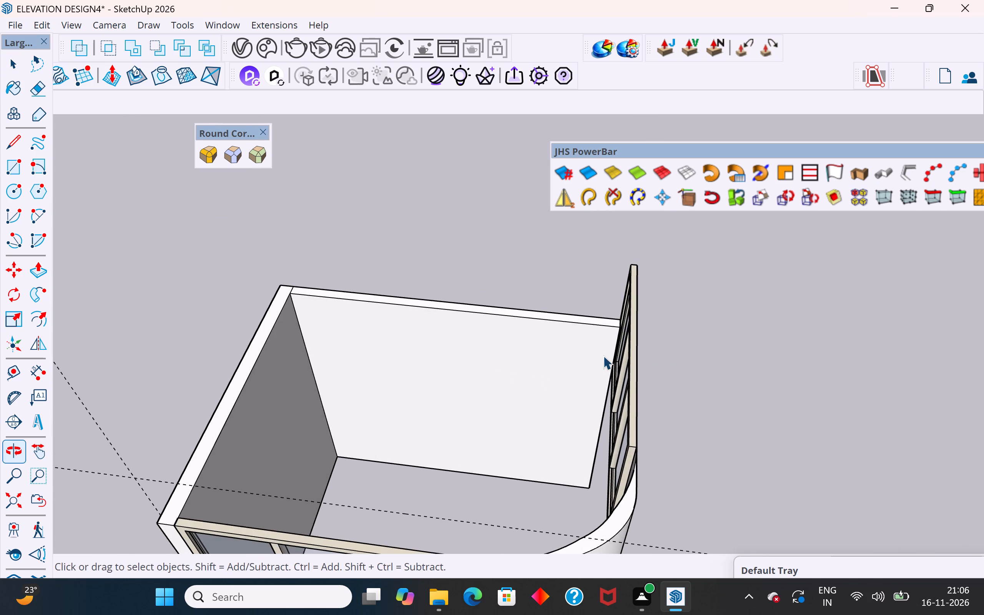
scroll(603, 356, "up", 2)
left_click(637, 373)
middle_click_drag(662, 468, 635, 551)
scroll(483, 397, "down", 5)
scroll(570, 492, "up", 7)
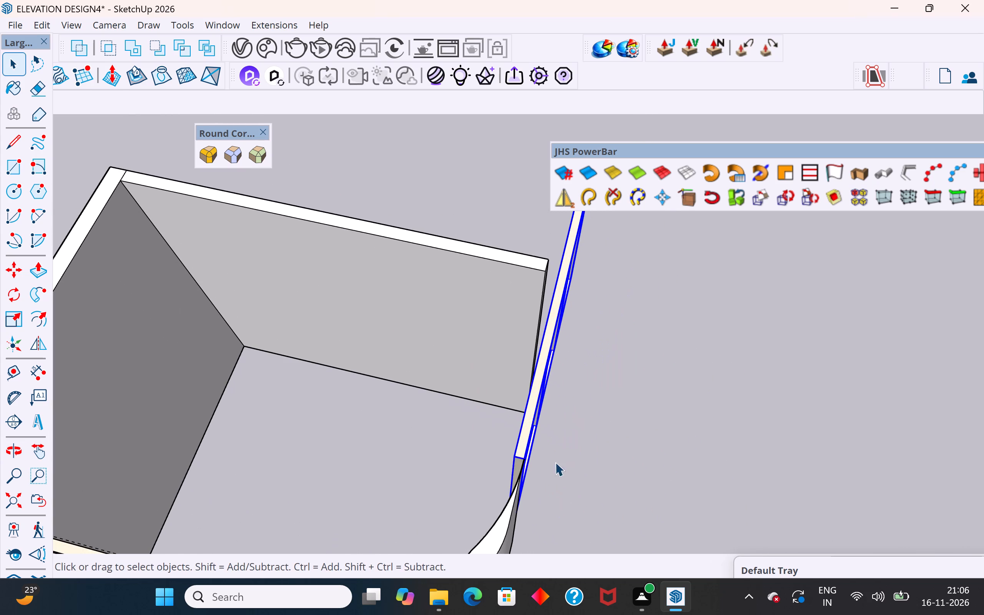
key("m")
middle_click_drag(535, 450, 243, 363)
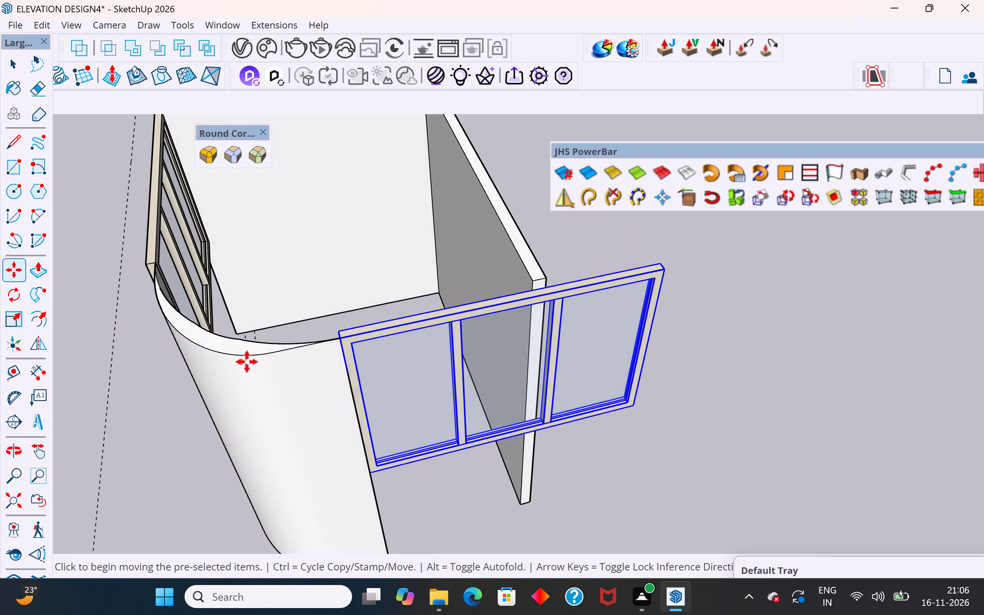
left_click(341, 342)
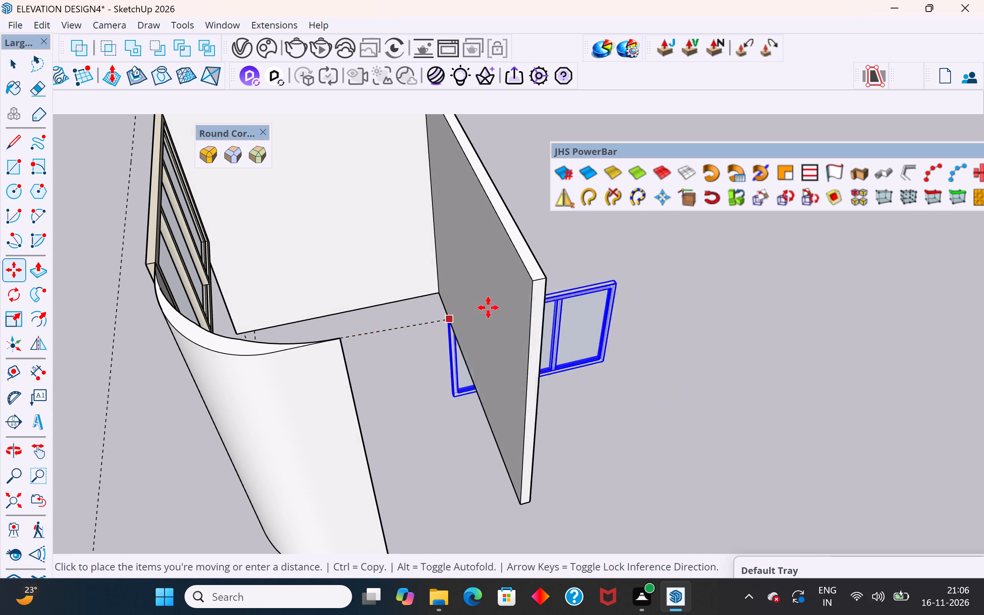
left_click(607, 288)
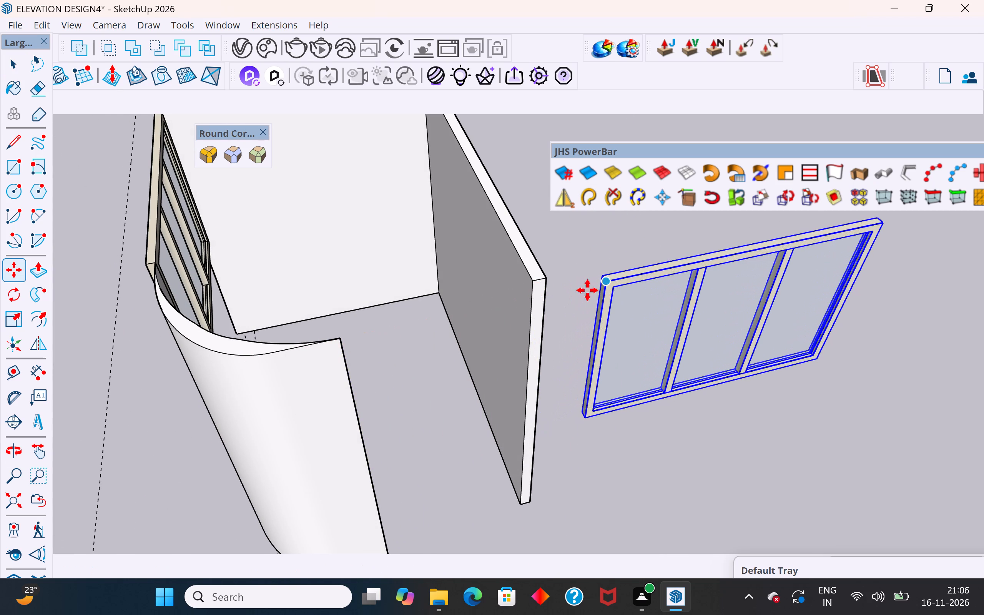
left_click(8, 68)
left_click(113, 304)
Copy the straight side wall nearest the detached window a short distance outward along the red axis.
scroll(267, 420, "down", 5)
middle_click_drag(421, 372, 434, 362)
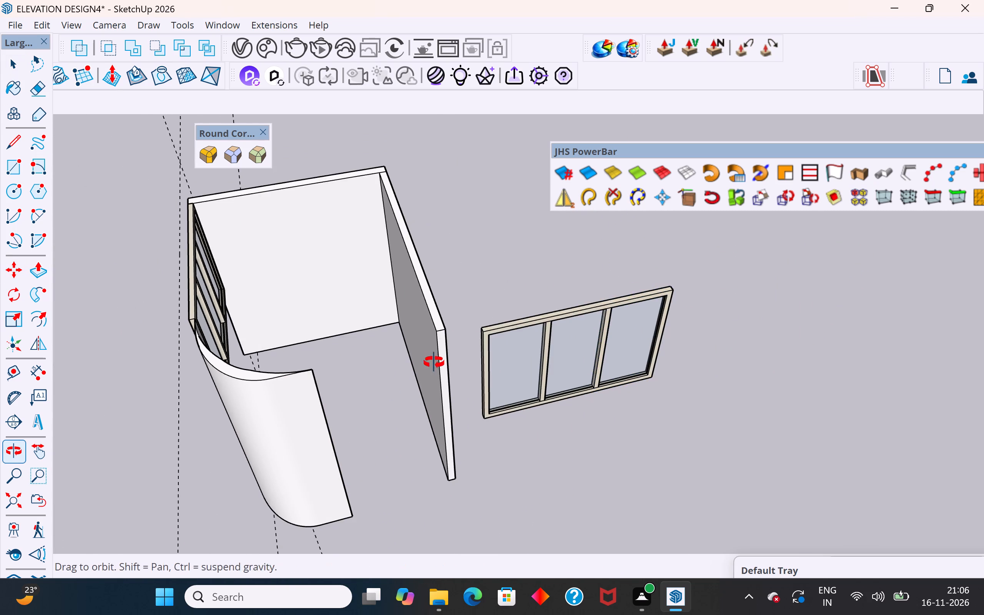
middle_click_drag(434, 362, 506, 320)
left_click(398, 324)
triple_click(400, 322)
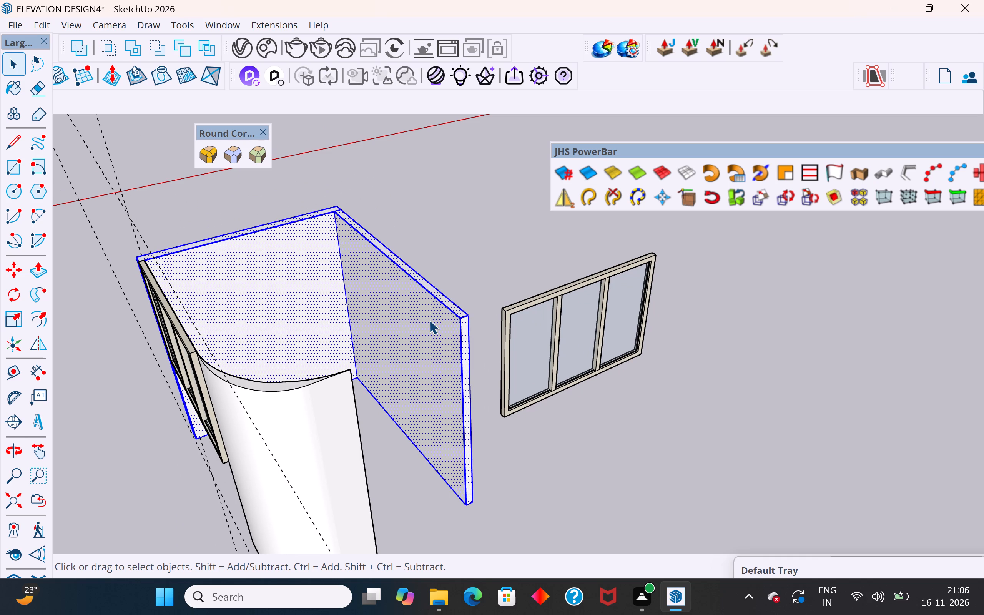
left_click(441, 486)
scroll(449, 326, "down", 3)
left_click_drag(464, 252, 450, 395)
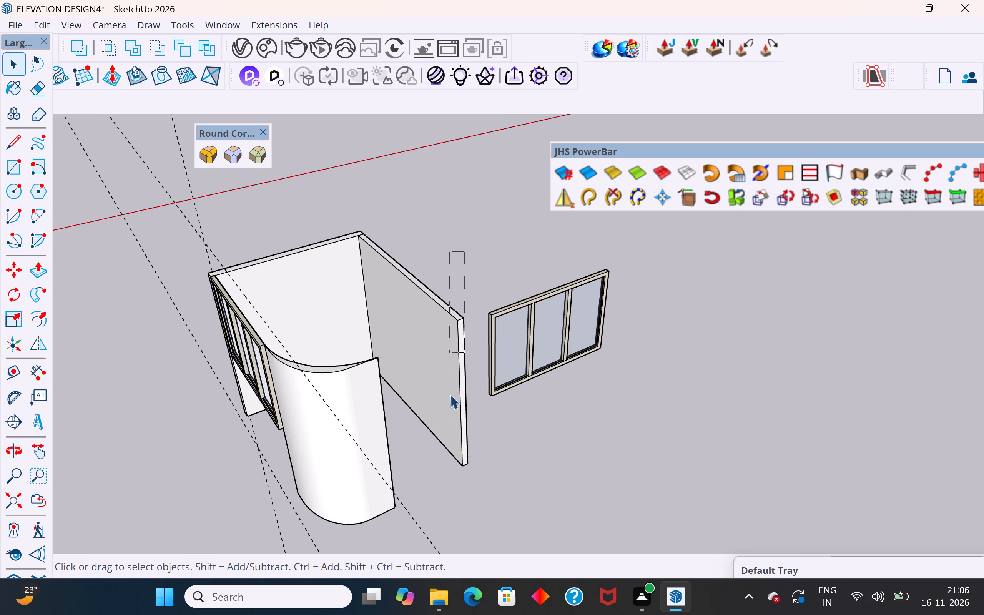
left_click_drag(450, 395, 432, 480)
middle_click_drag(453, 394, 441, 464)
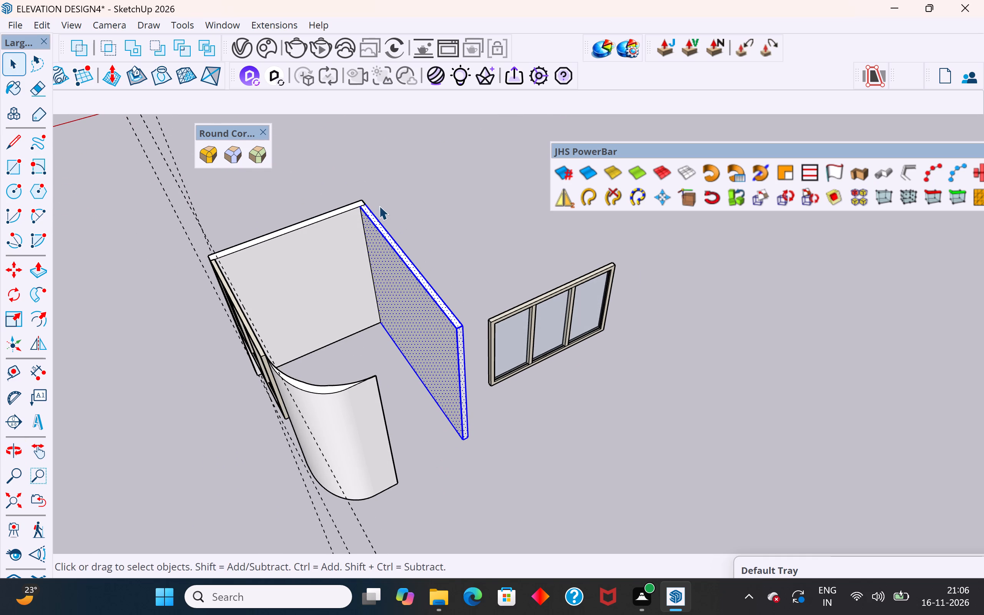
middle_click_drag(374, 244, 406, 254)
key("m")
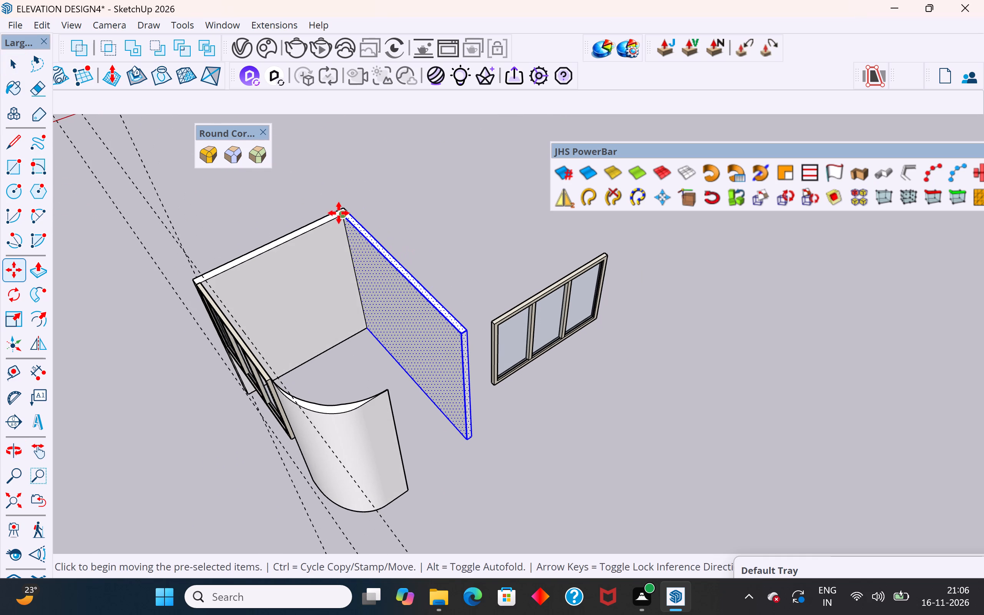
left_click(341, 214, "ctrl")
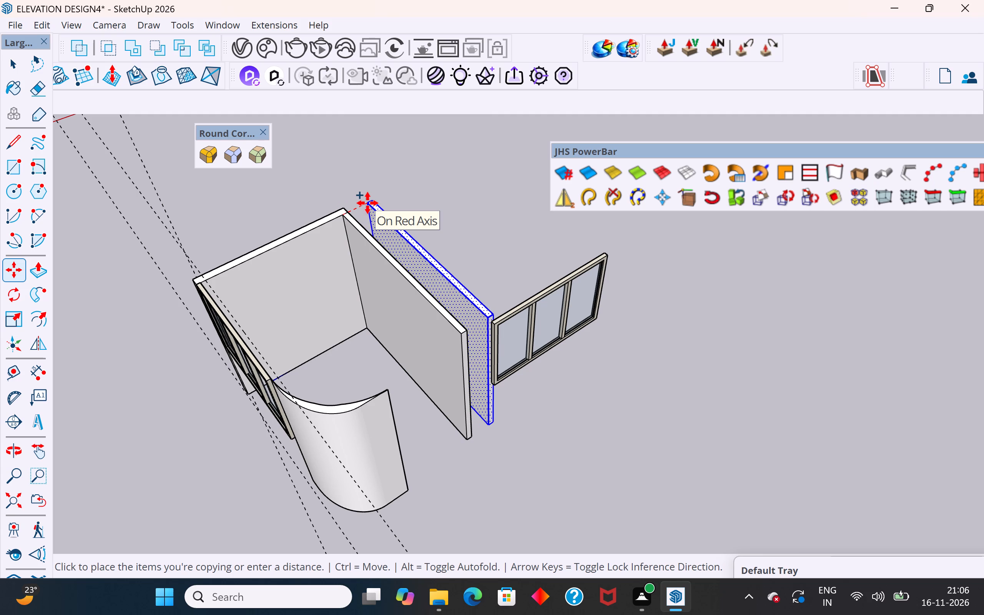
left_click(367, 203)
left_click(15, 63)
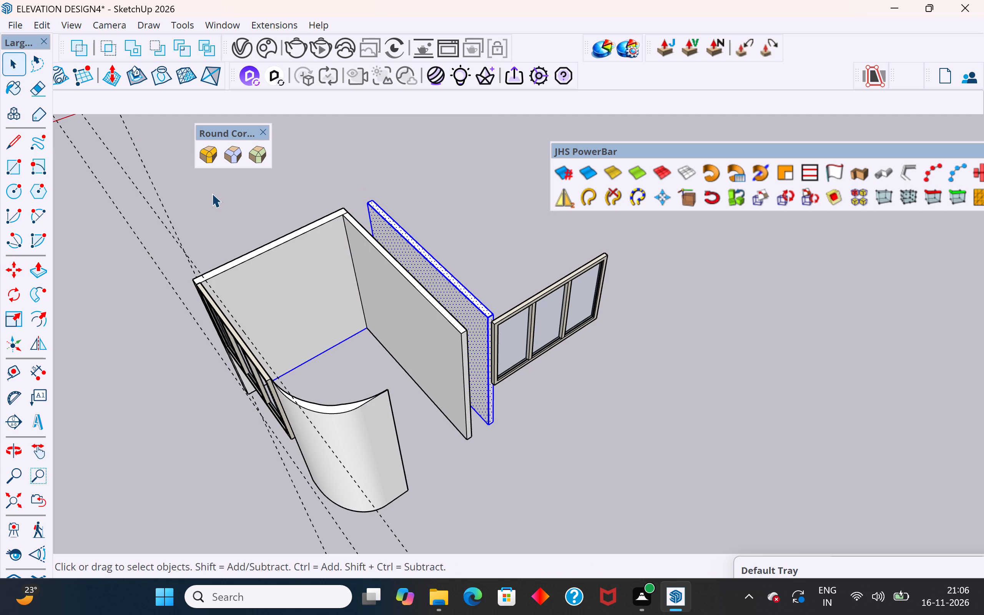
left_click(212, 193)
Draw a rectangle across the open narrow end of the copied straight wall, from its upper corner to its base.
middle_click_drag(326, 302, 885, 171)
scroll(430, 342, "down", 4)
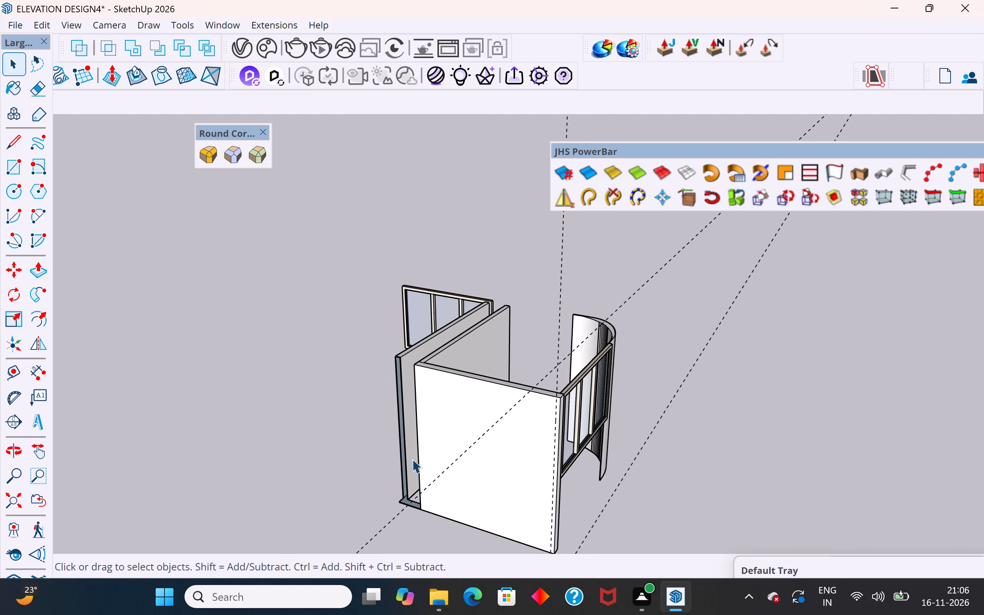
scroll(404, 518, "up", 6)
middle_click_drag(418, 499, 510, 495)
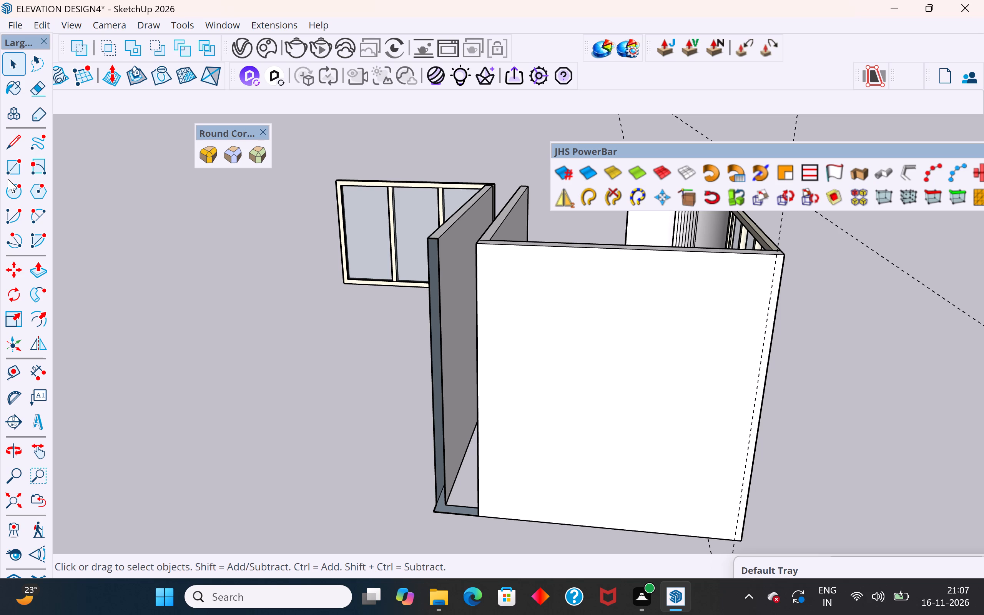
left_click(253, 366)
middle_click_drag(368, 436, 535, 514)
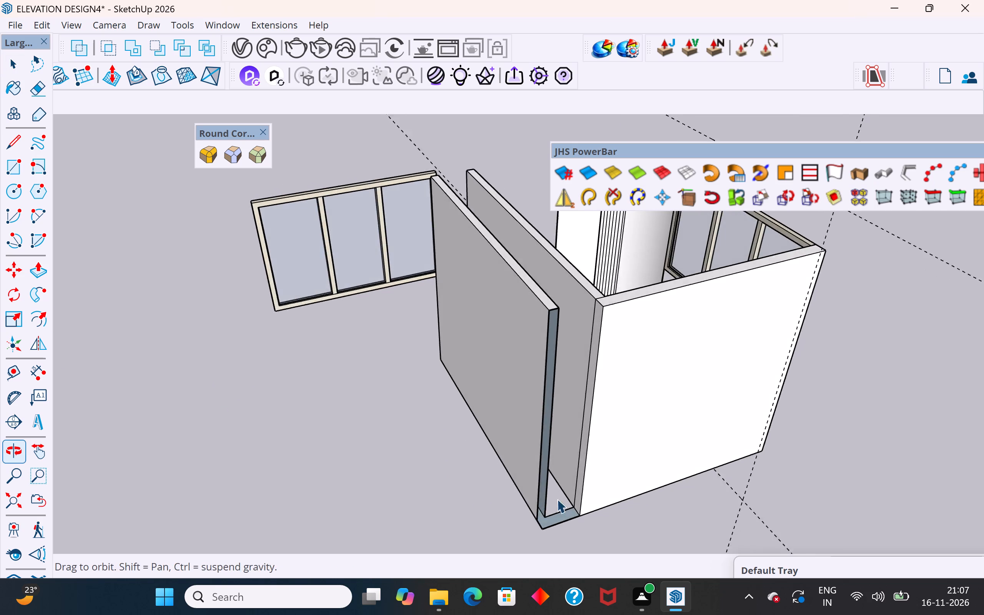
scroll(583, 448, "down", 4)
middle_click_drag(600, 399, 603, 358)
left_click(10, 177)
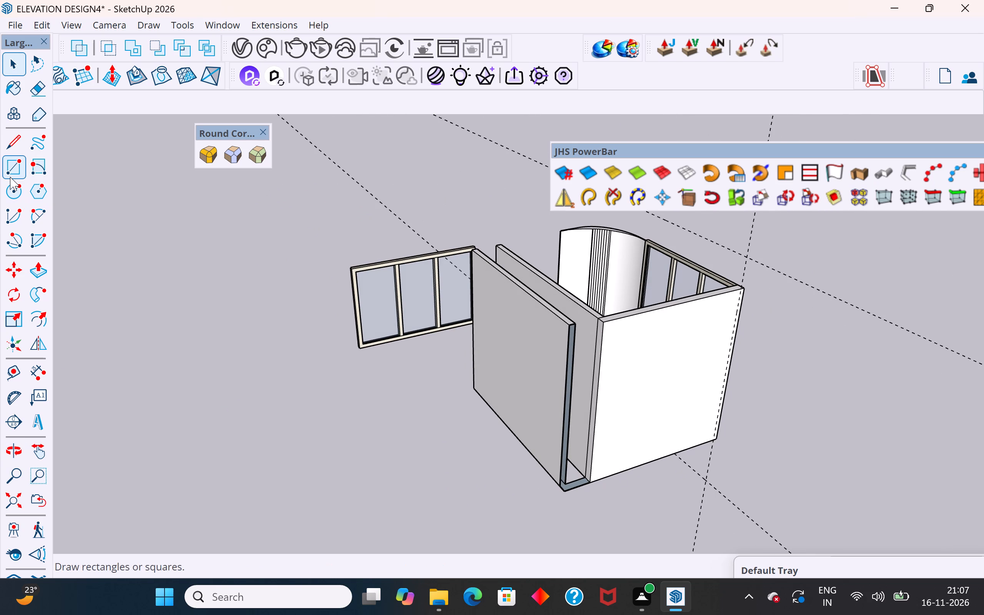
scroll(566, 362, "up", 3)
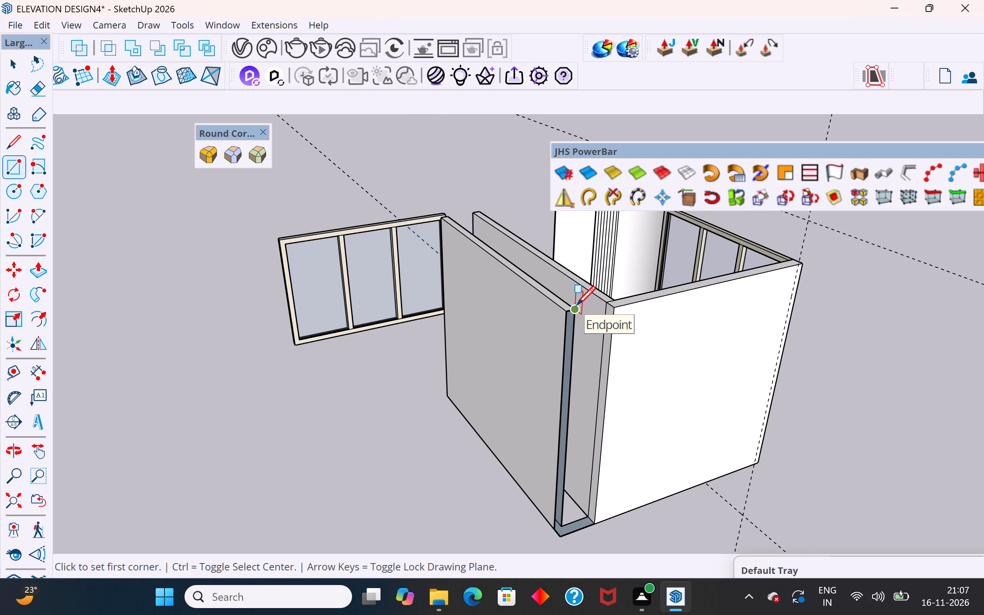
left_click(577, 307)
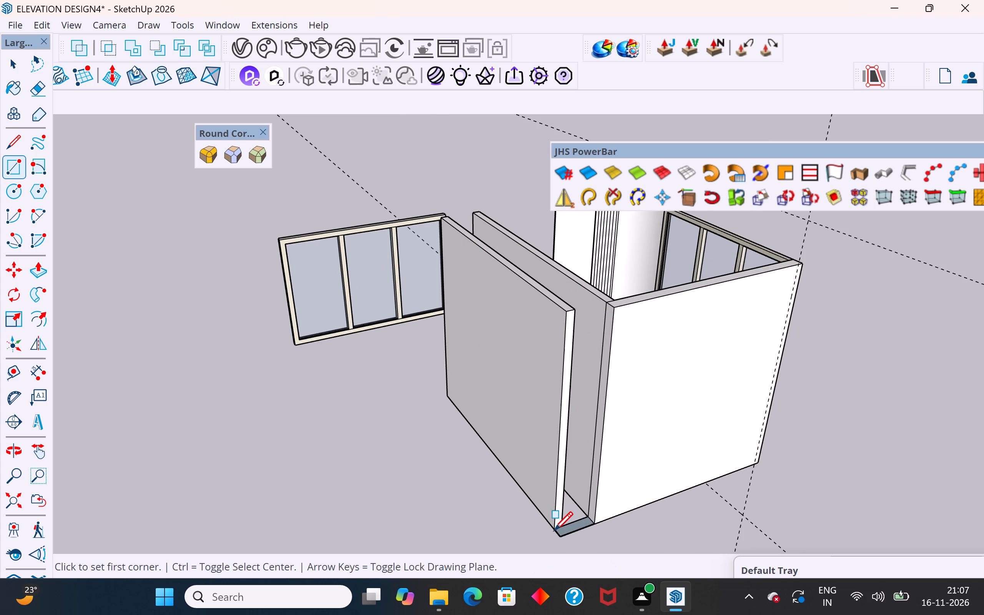
left_click(554, 532)
left_click(15, 63)
left_click(194, 372)
Delete the leftover base strip face and its stray edges between the copied wall and the original room corner.
scroll(337, 490, "down", 4)
middle_click_drag(448, 519, 431, 555)
scroll(409, 296, "down", 4)
middle_click_drag(421, 386, 377, 415)
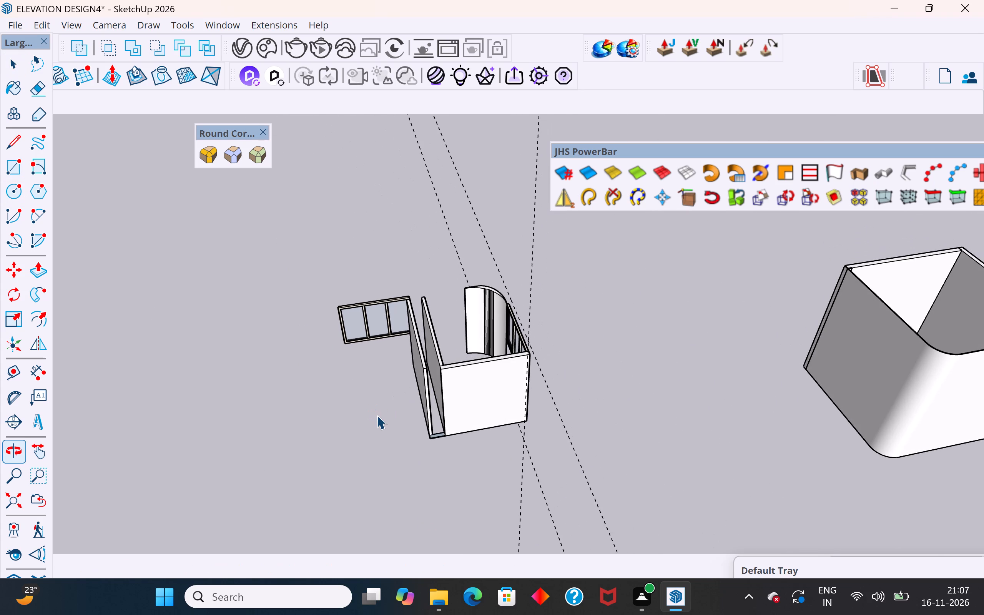
scroll(376, 445, "up", 1)
middle_click_drag(382, 340, 385, 391)
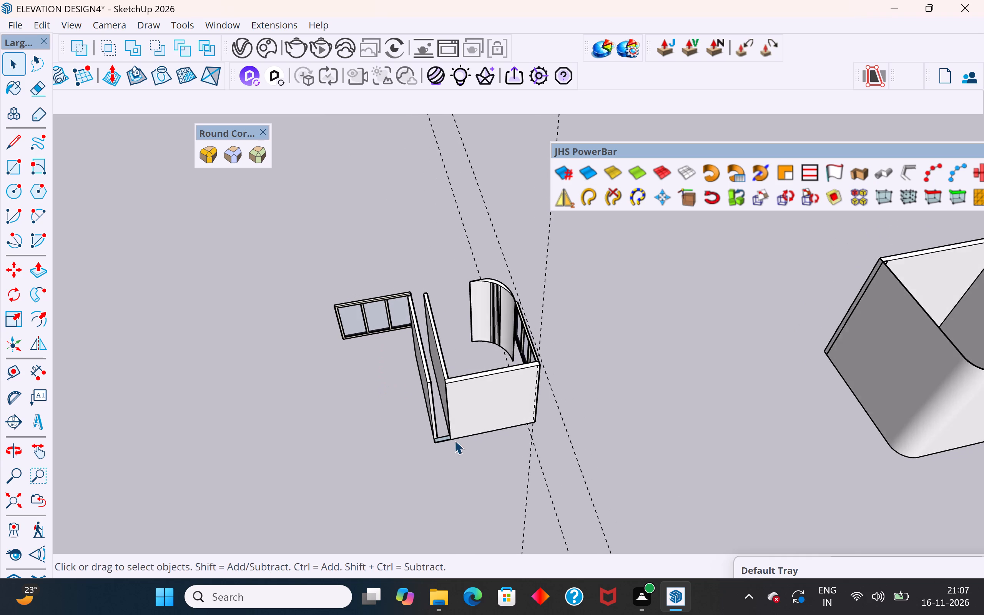
scroll(480, 458, "up", 13)
left_click(431, 429)
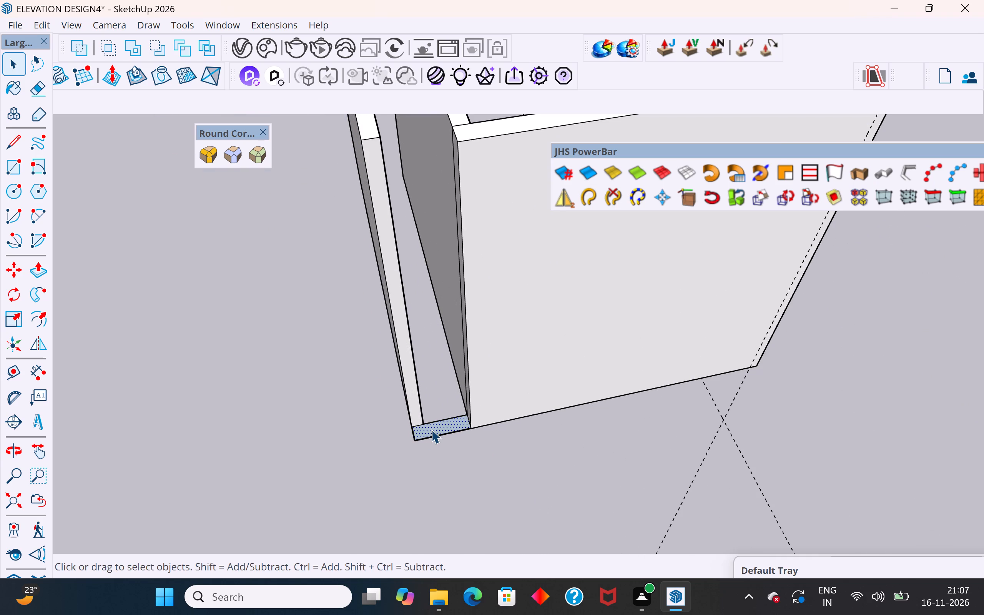
key("Delete")
left_click(432, 435)
key("Delete")
left_click(439, 419)
key("Delete")
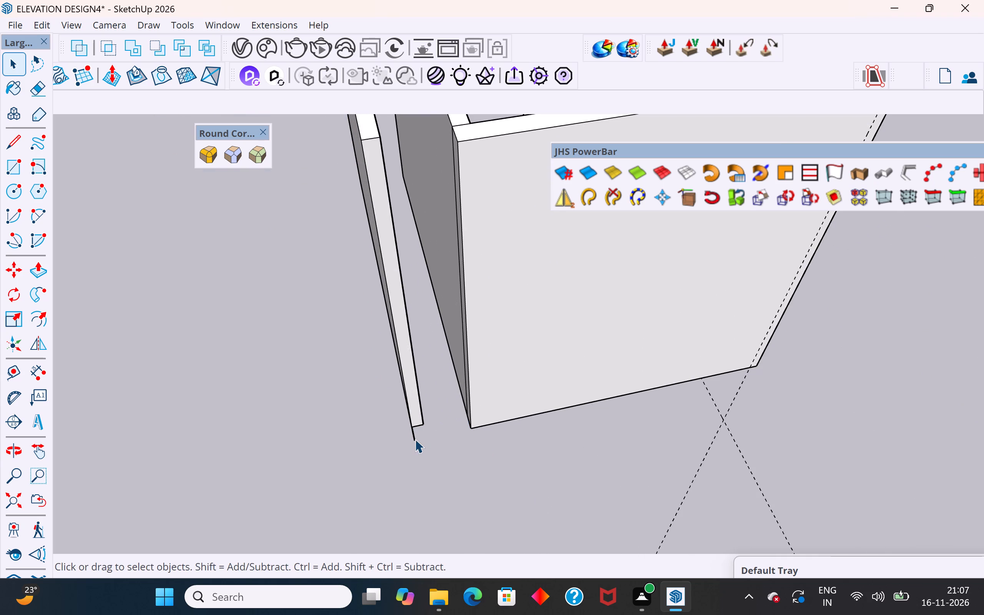
left_click(414, 439)
key("Delete")
Examine the separated wall copy, the original side wall and the adjoining corner from several angles.
scroll(420, 440, "down", 4)
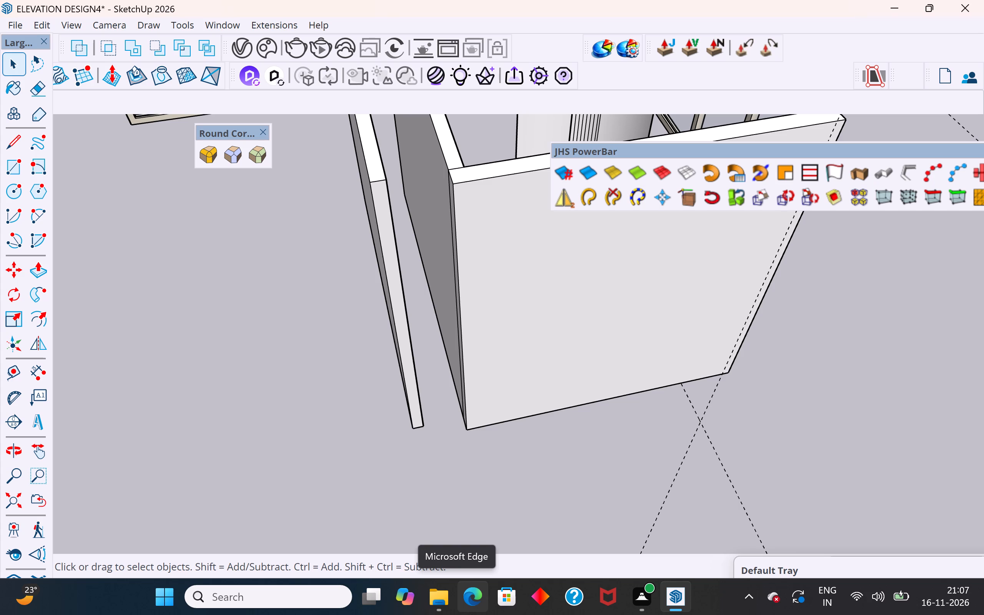
scroll(583, 614, "down", 5)
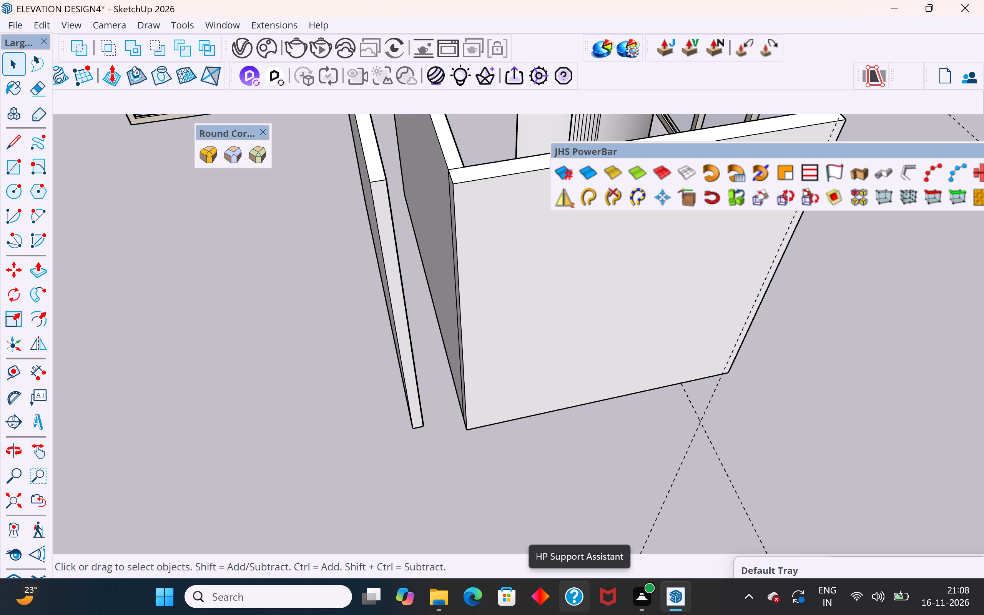
scroll(529, 487, "down", 3)
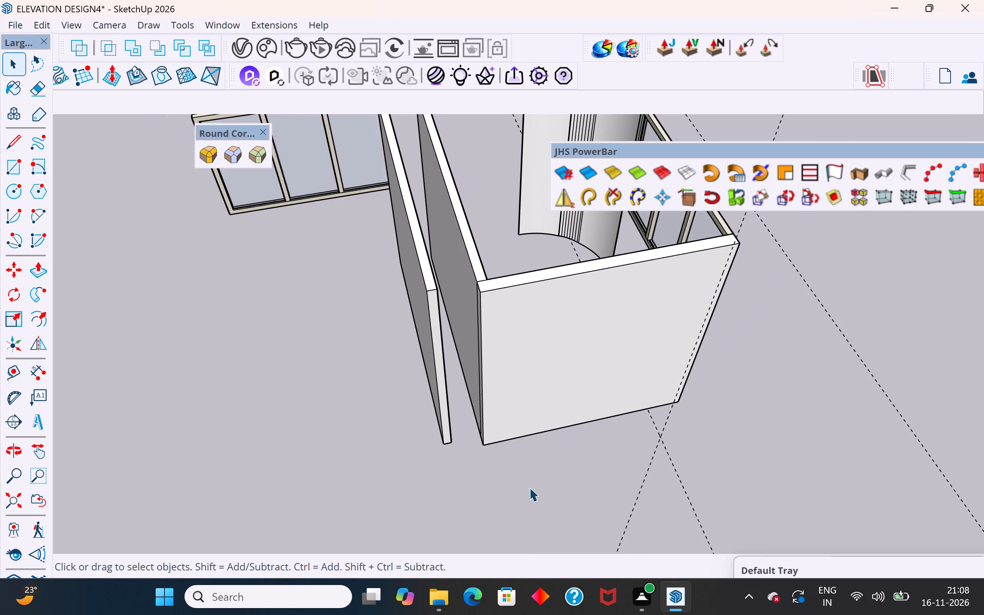
middle_click_drag(529, 487, 542, 485)
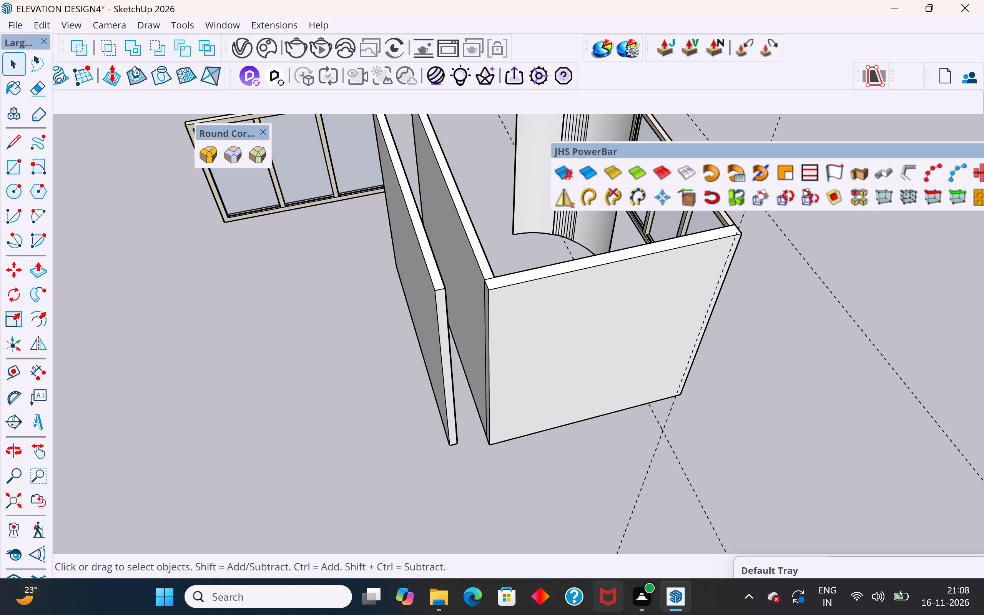
scroll(491, 453, "down", 4)
middle_click_drag(496, 454, 542, 525)
middle_click_drag(399, 334, 488, 264)
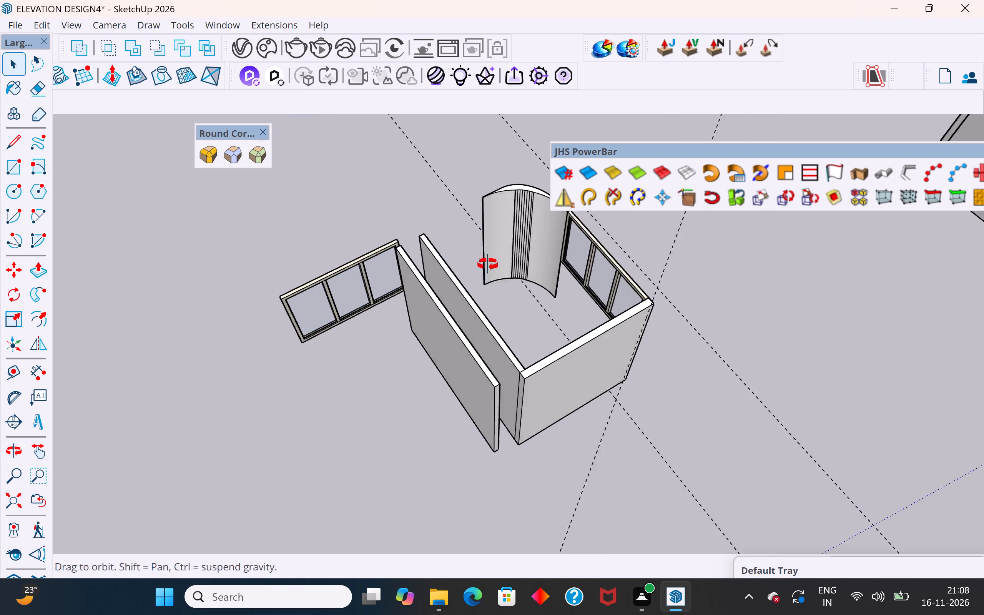
middle_click_drag(488, 264, 513, 246)
scroll(540, 399, "up", 3)
middle_click_drag(526, 400, 466, 422)
scroll(509, 361, "up", 3)
middle_click_drag(520, 439, 505, 462)
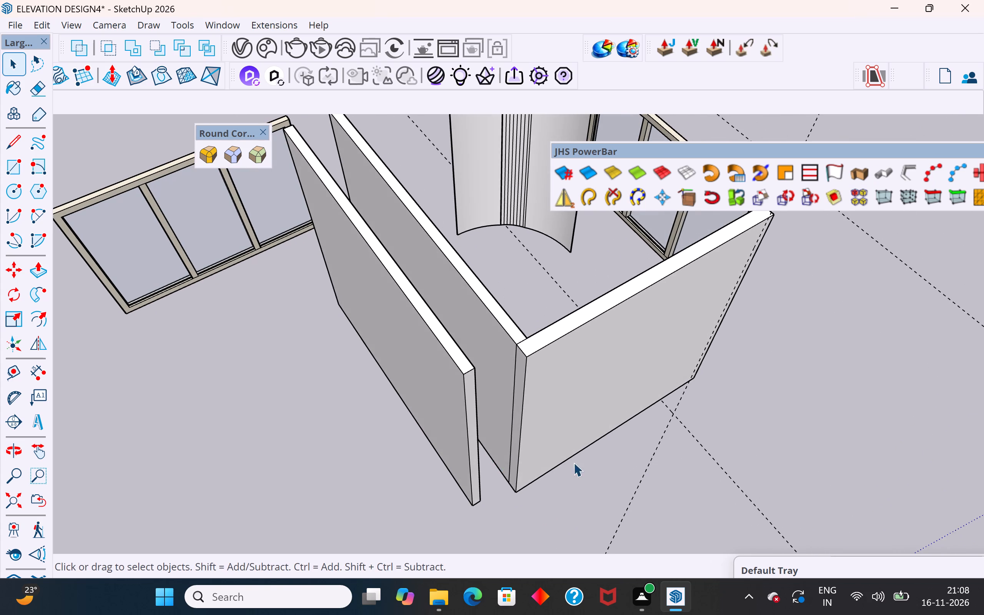
left_click(789, 391)
Delete the original straight side wall standing between the room and its outward copy.
scroll(557, 387, "down", 2)
middle_click_drag(505, 390, 707, 369)
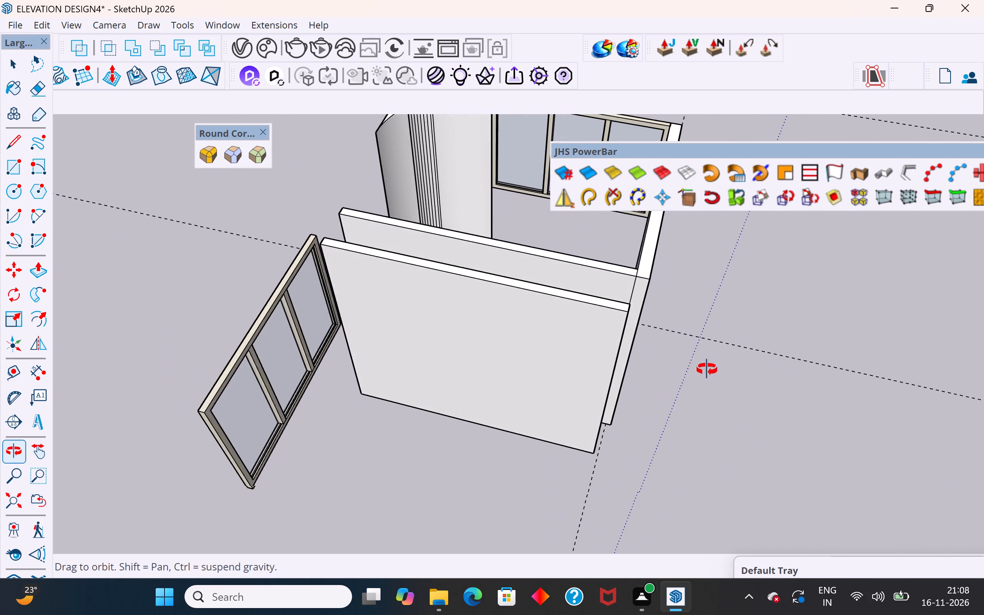
middle_click_drag(707, 369, 968, 352)
middle_click_drag(405, 368, 665, 281)
scroll(424, 429, "down", 5)
middle_click_drag(497, 335, 598, 266)
scroll(459, 313, "up", 3)
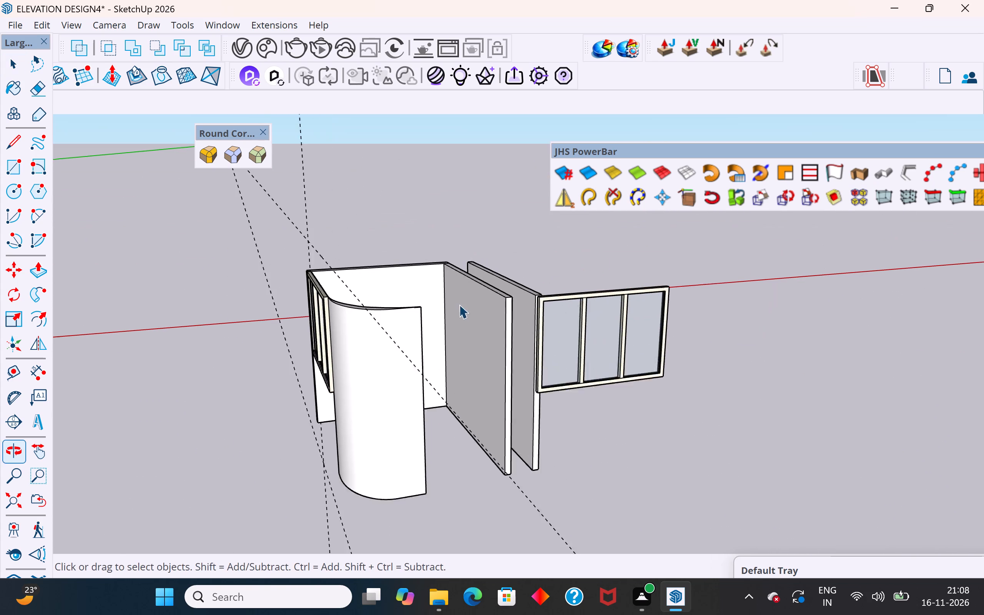
scroll(459, 304, "up", 1)
left_click(486, 292)
triple_click(486, 292)
left_click(506, 204)
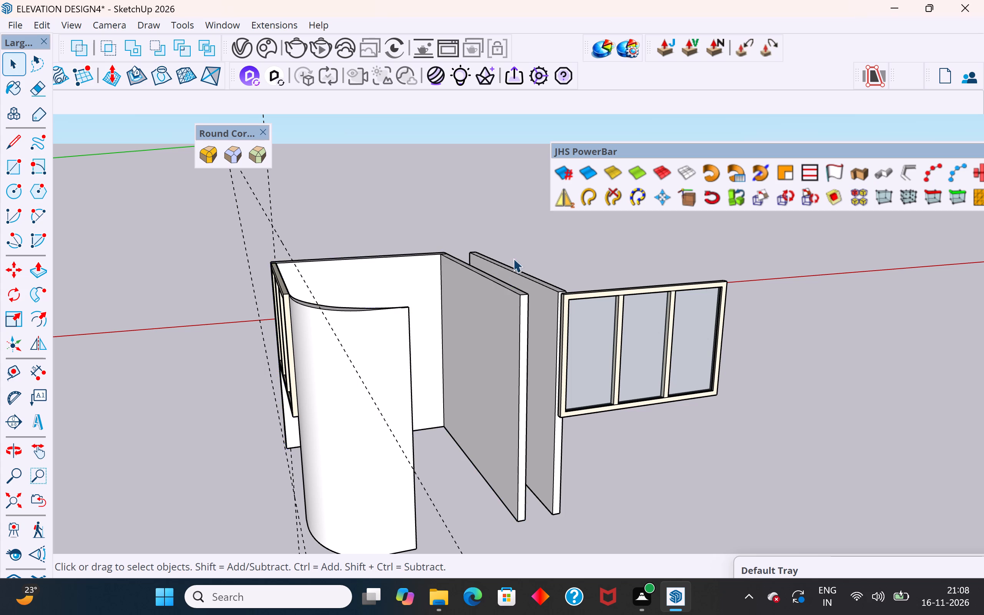
middle_click_drag(509, 272, 361, 495)
scroll(526, 222, "down", 2)
middle_click_drag(522, 301, 558, 349)
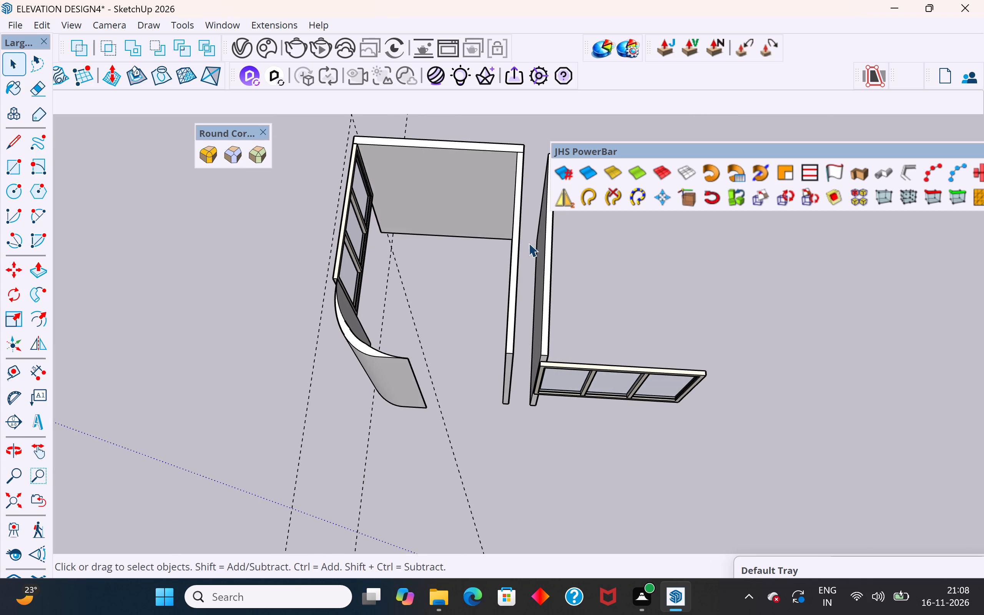
left_click_drag(526, 251, 477, 415)
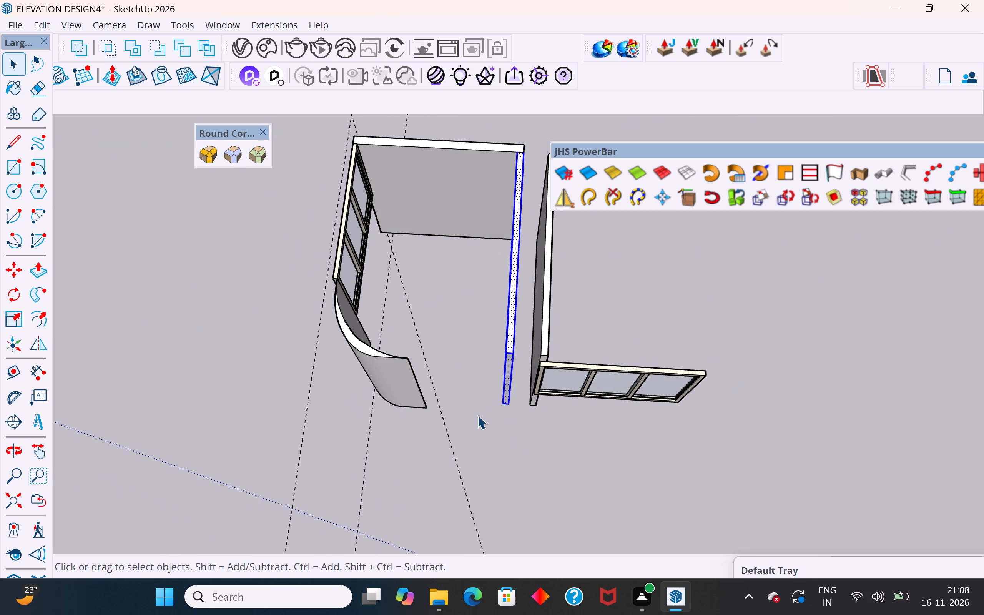
key("Delete")
Patch the open strip at the remaining straight wall's exposed end with a rectangle and erase the dividing edge.
middle_click_drag(499, 398, 514, 387)
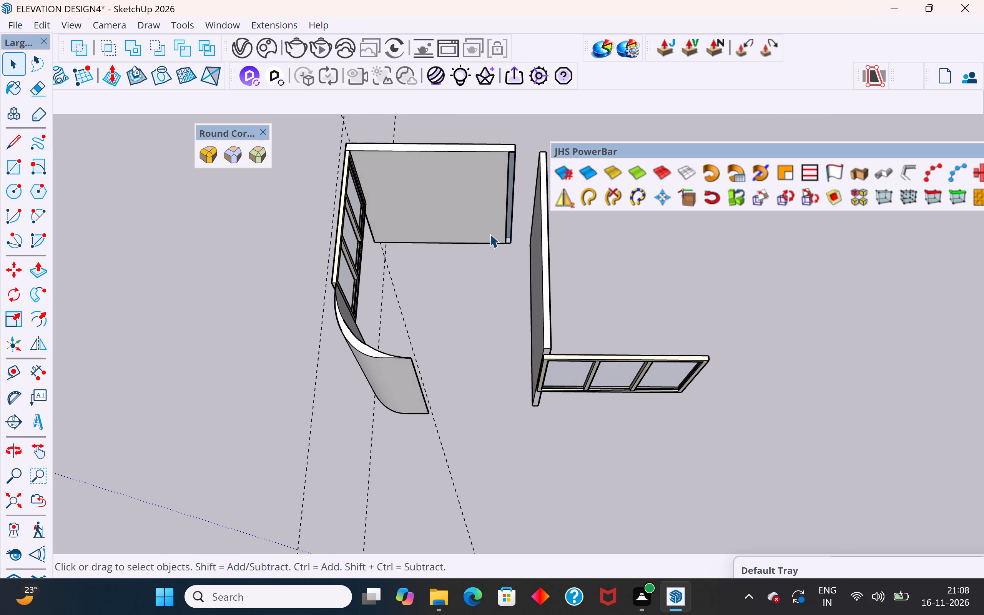
middle_click_drag(490, 234, 545, 228)
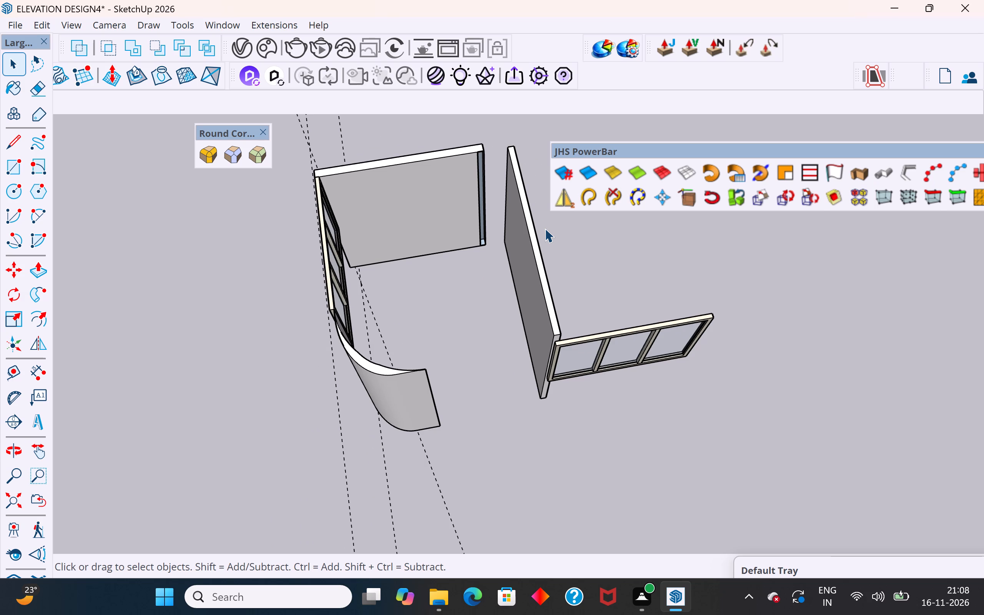
scroll(475, 145, "up", 3)
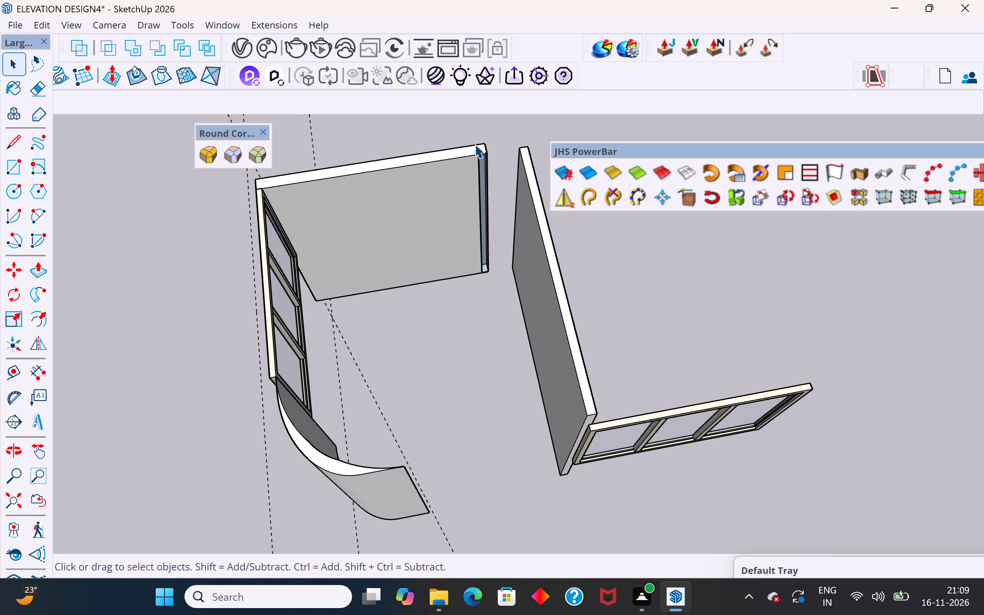
scroll(475, 144, "up", 3)
scroll(496, 292, "up", 1)
middle_click_drag(509, 299, 534, 240)
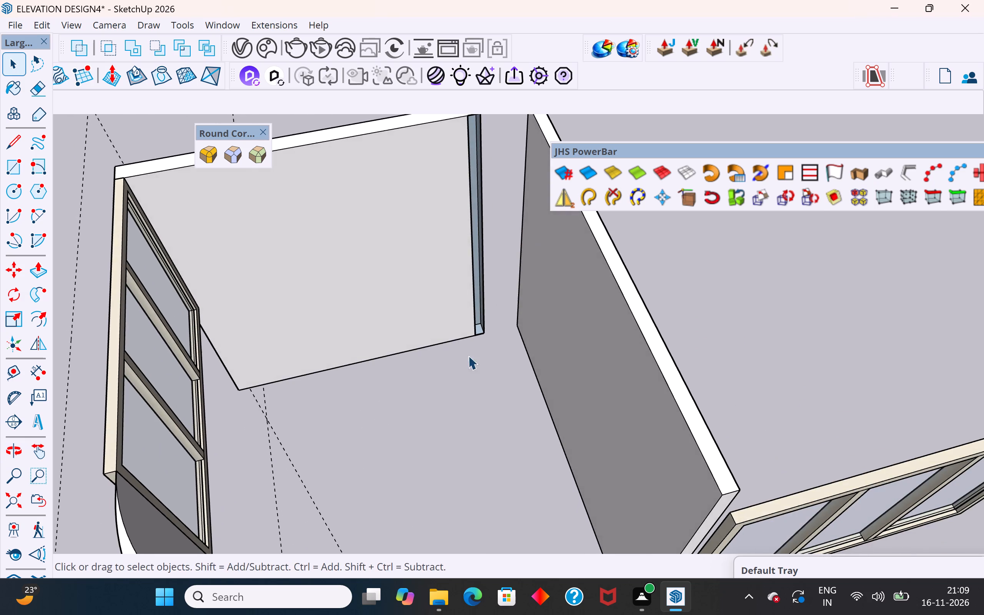
scroll(441, 395, "down", 3)
middle_click_drag(490, 285, 490, 274)
left_click(10, 173)
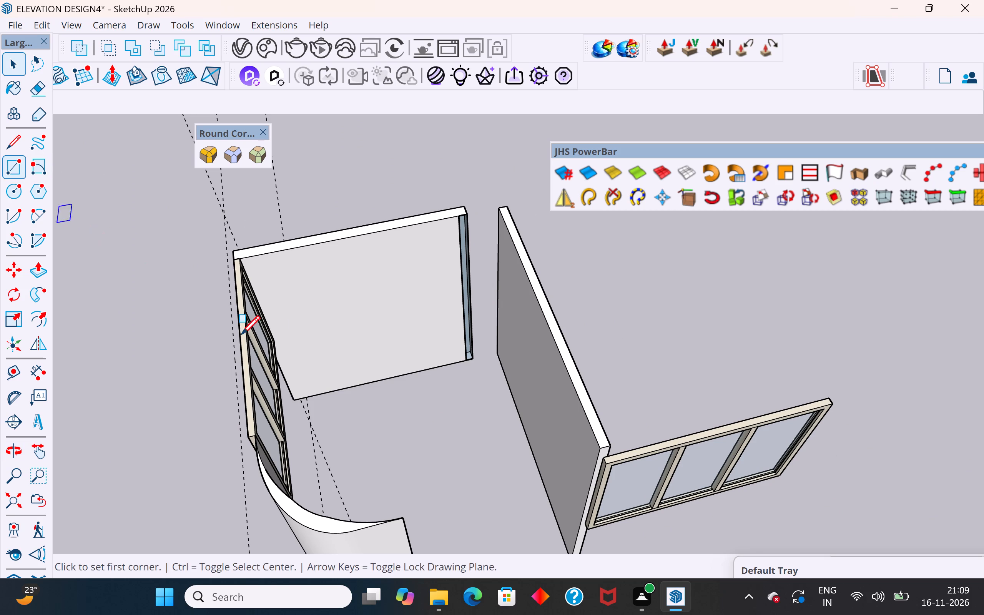
scroll(428, 356, "up", 2)
left_click(478, 363)
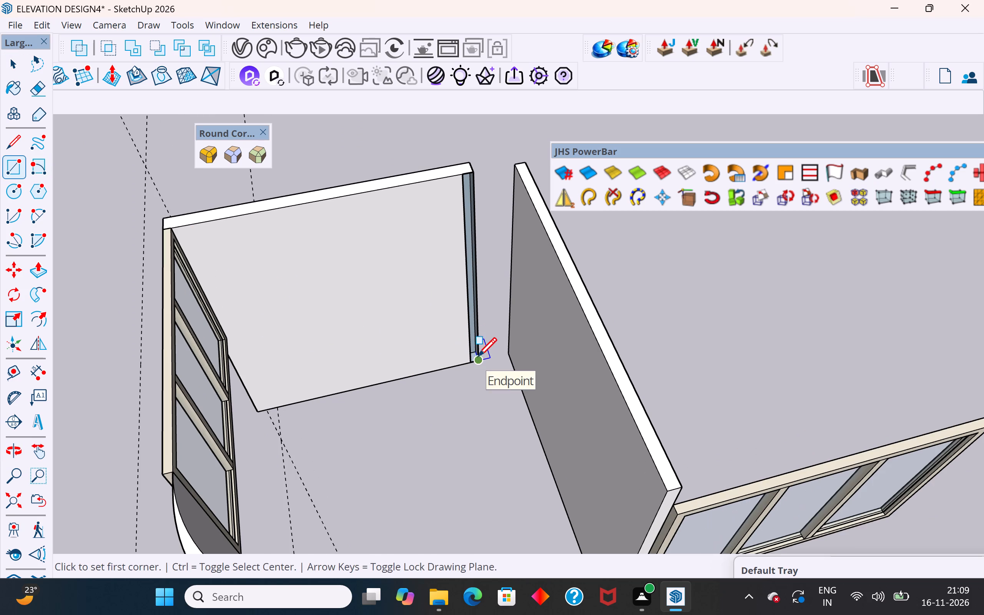
left_click(463, 177)
left_click(3, 55)
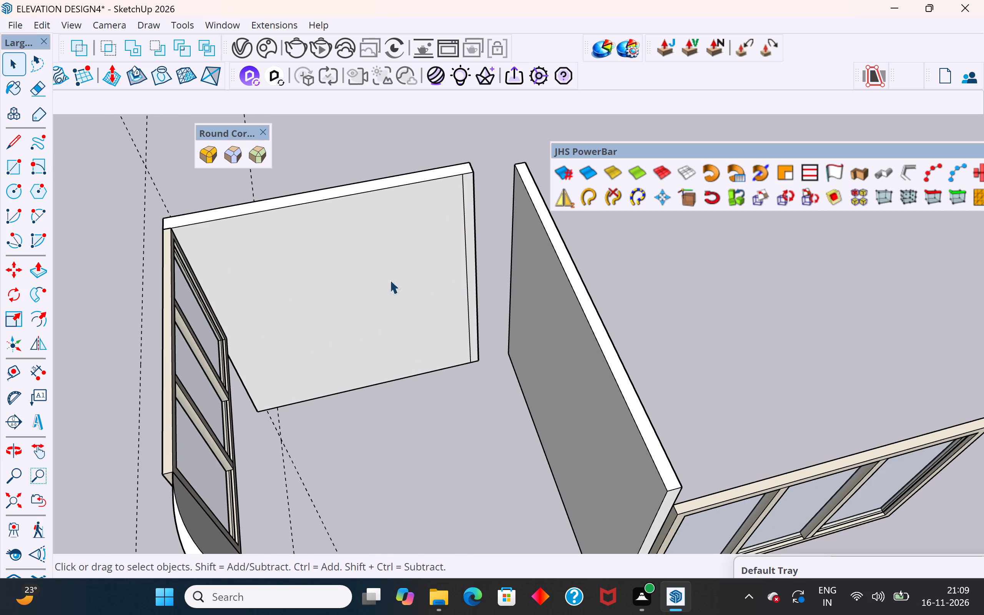
left_click(466, 266)
key("Delete")
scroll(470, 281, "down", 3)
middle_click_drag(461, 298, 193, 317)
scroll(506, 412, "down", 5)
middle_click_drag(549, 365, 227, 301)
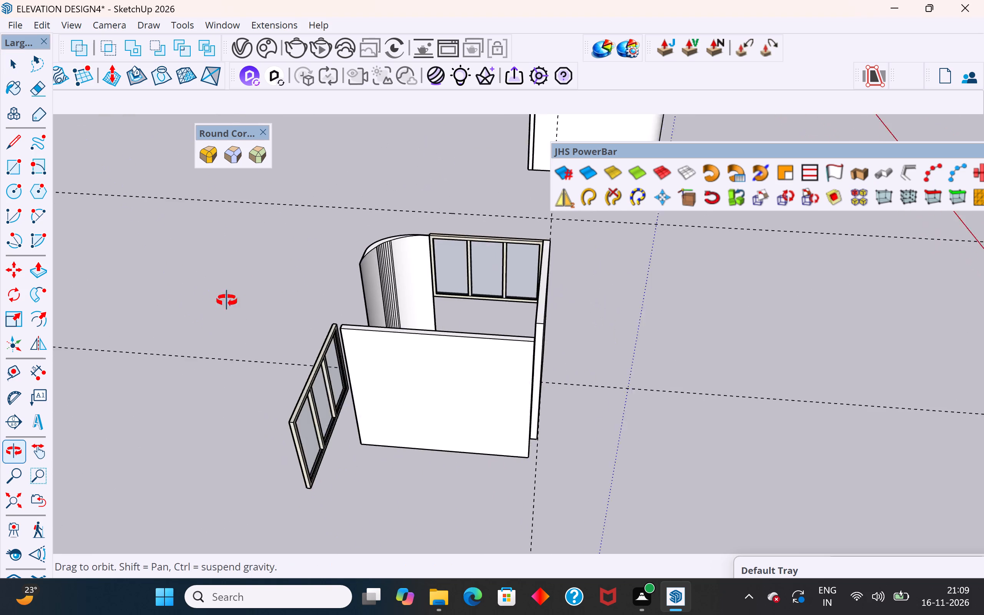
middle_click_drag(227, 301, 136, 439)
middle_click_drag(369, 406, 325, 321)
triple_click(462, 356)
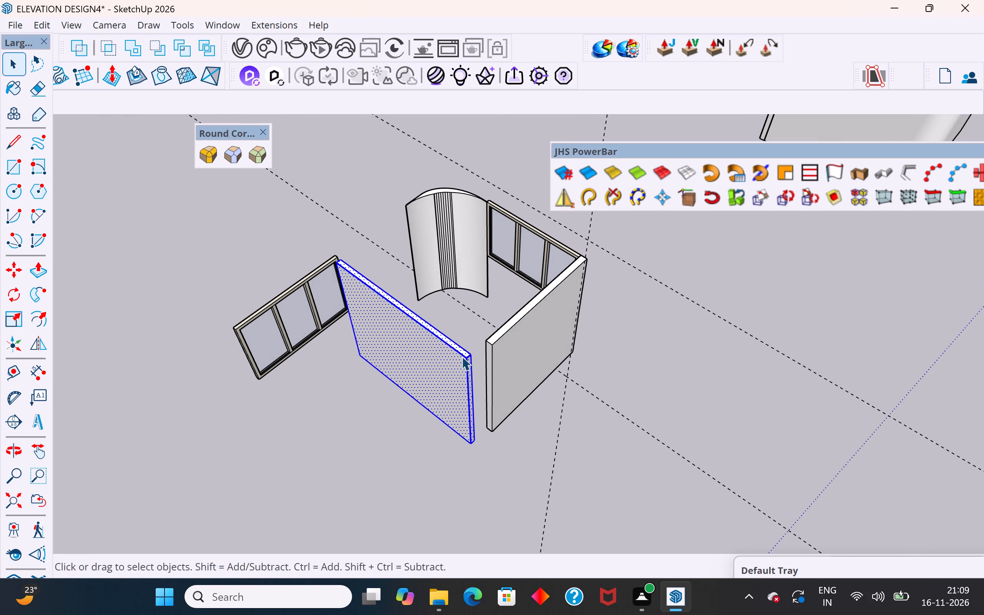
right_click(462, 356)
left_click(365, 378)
Move the detached three-pane window by its lower corner a short distance along the green axis, clear of the copied wall.
left_click(316, 319)
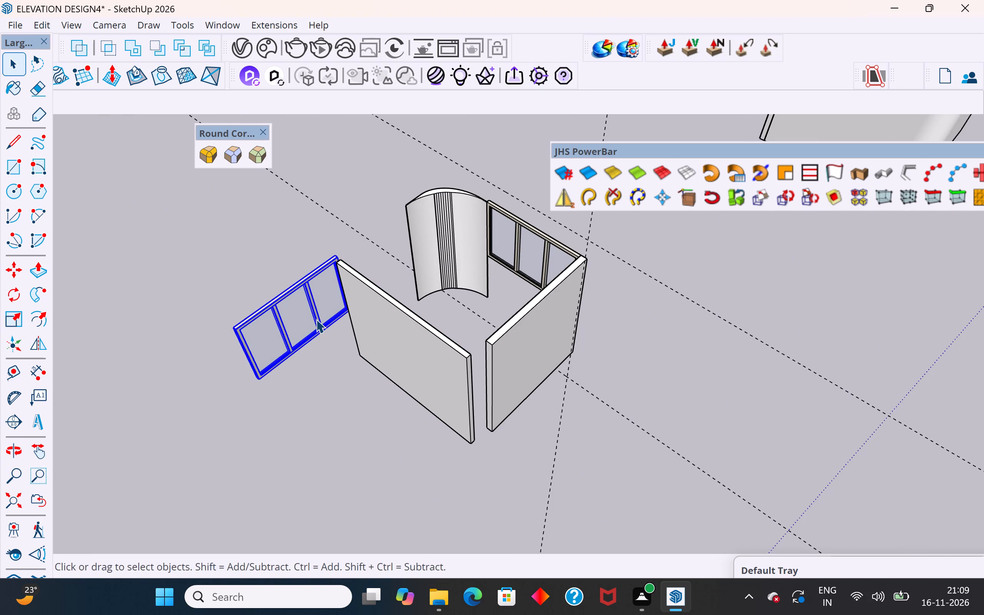
key("m")
left_click(259, 379)
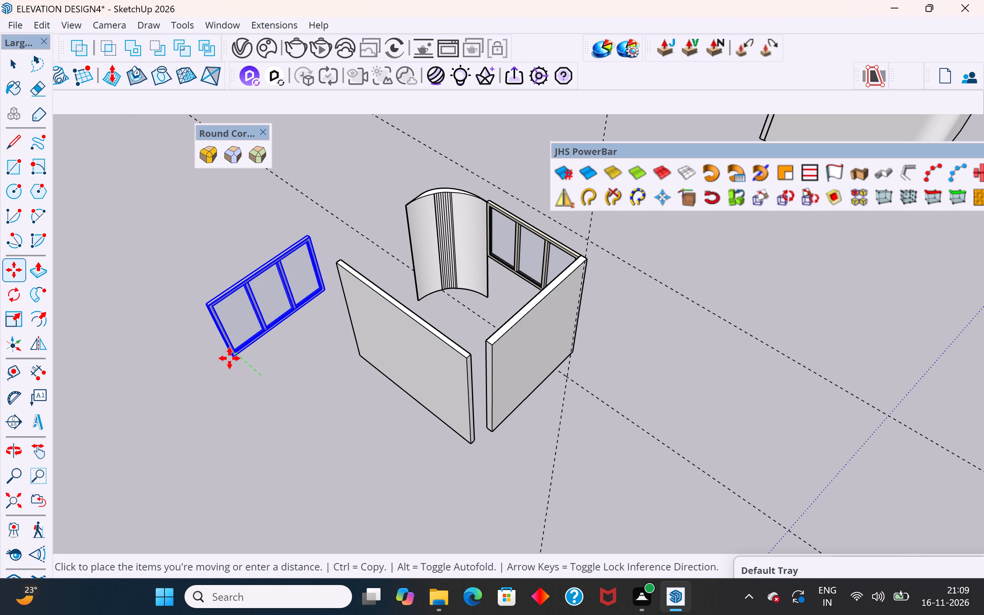
left_click(229, 358)
left_click(26, 68)
left_click(13, 65)
left_click_drag(141, 226, 145, 232)
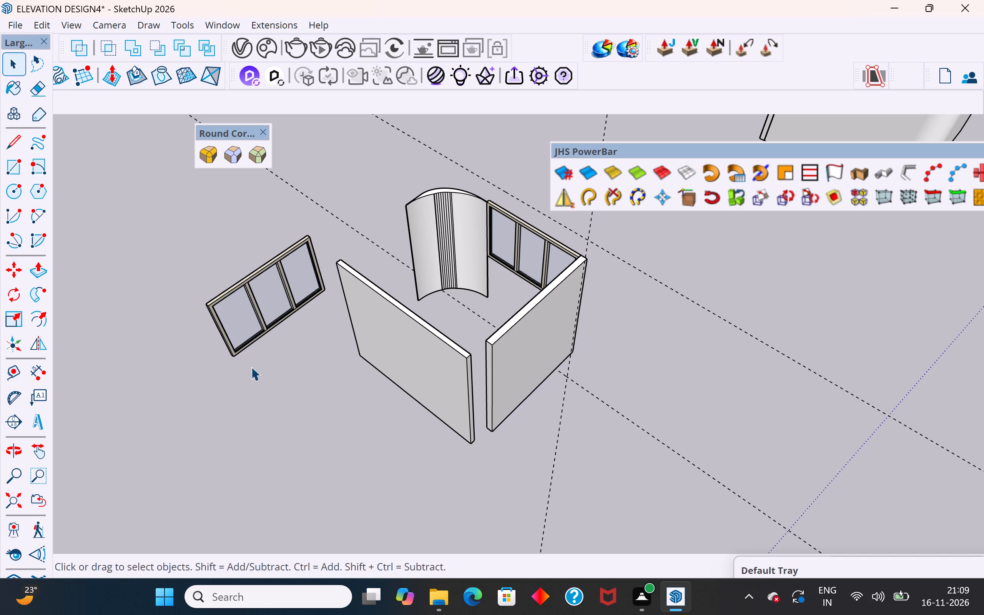
Group all the geometry of the separated straight wall copy.
triple_click(439, 373)
left_click(439, 373)
right_click(439, 373)
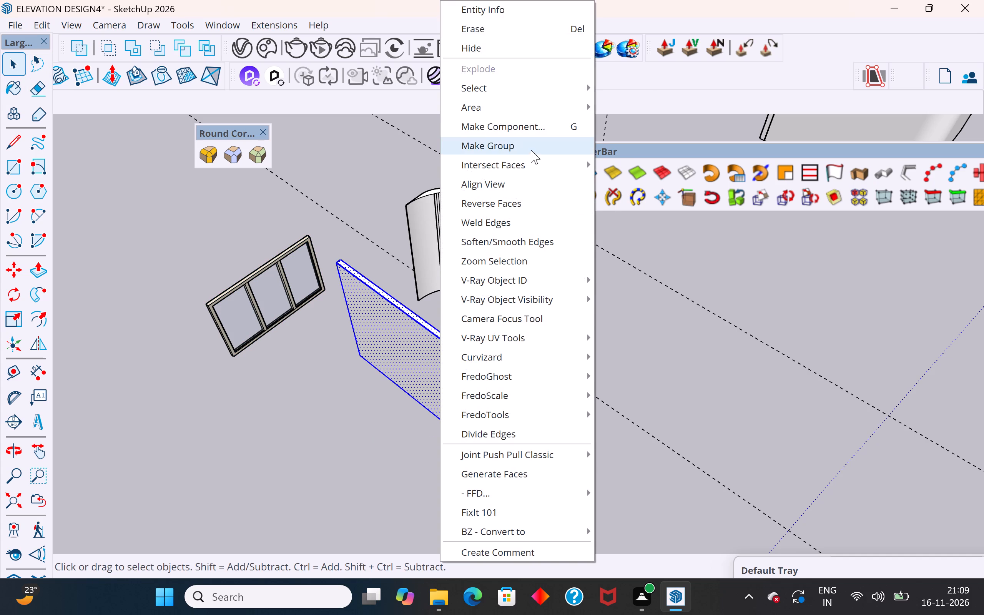
left_click(531, 150)
left_click(435, 484)
Scale the three-pane window between the remaining straight wall and the curved corner downward to the base of the walls.
middle_click_drag(448, 463, 842, 407)
middle_click_drag(620, 435, 868, 426)
scroll(498, 357, "down", 3)
middle_click_drag(518, 352, 678, 249)
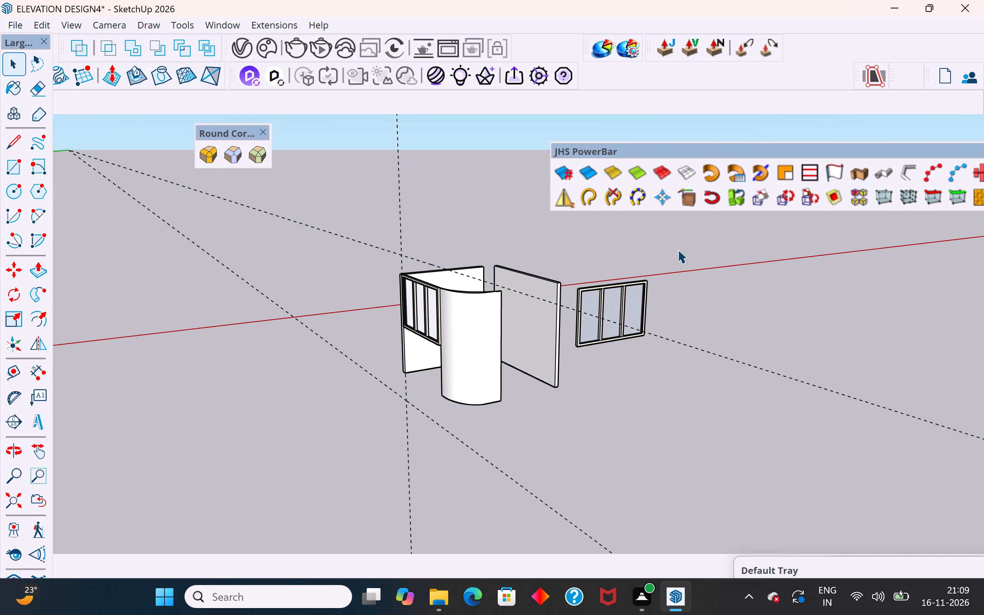
scroll(647, 286, "down", 4)
scroll(505, 309, "up", 3)
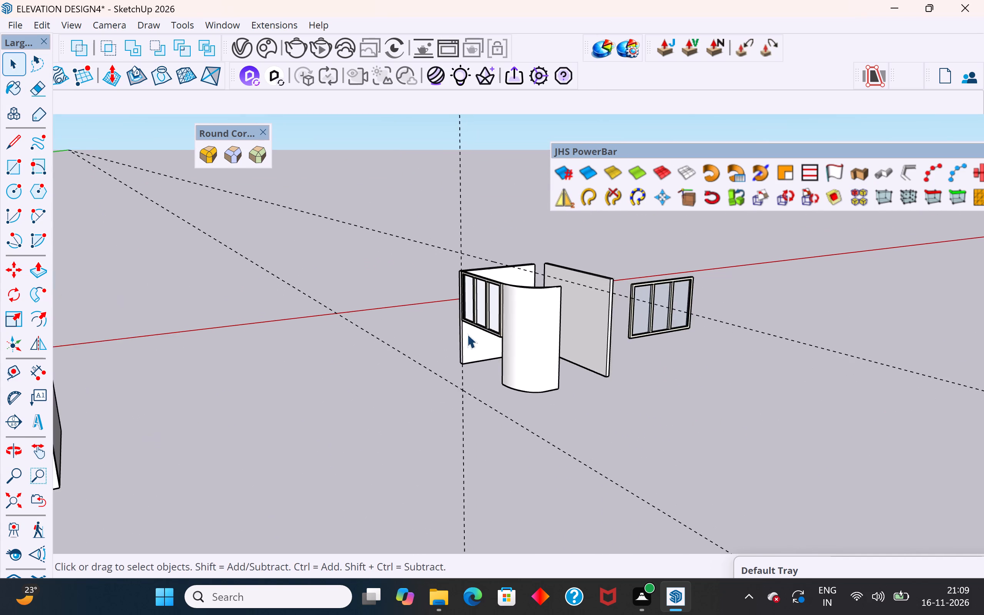
middle_click_drag(476, 333, 613, 306)
scroll(452, 314, "up", 4)
left_click(468, 336)
scroll(465, 336, "up", 4)
middle_click_drag(464, 325, 490, 262)
key("s")
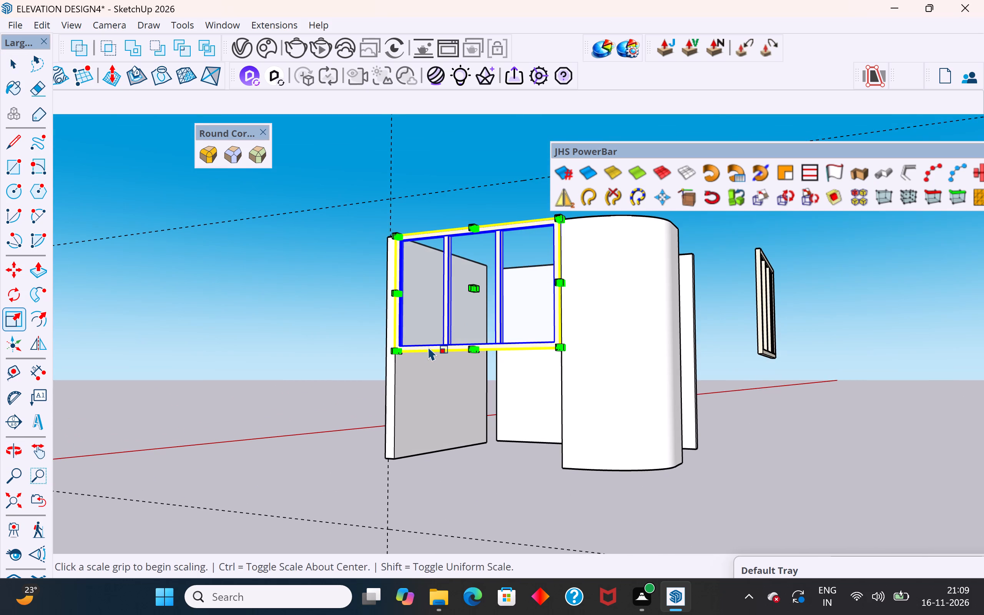
scroll(428, 347, "up", 5)
middle_click_drag(373, 352, 370, 298)
scroll(353, 292, "down", 4)
scroll(352, 292, "up", 6)
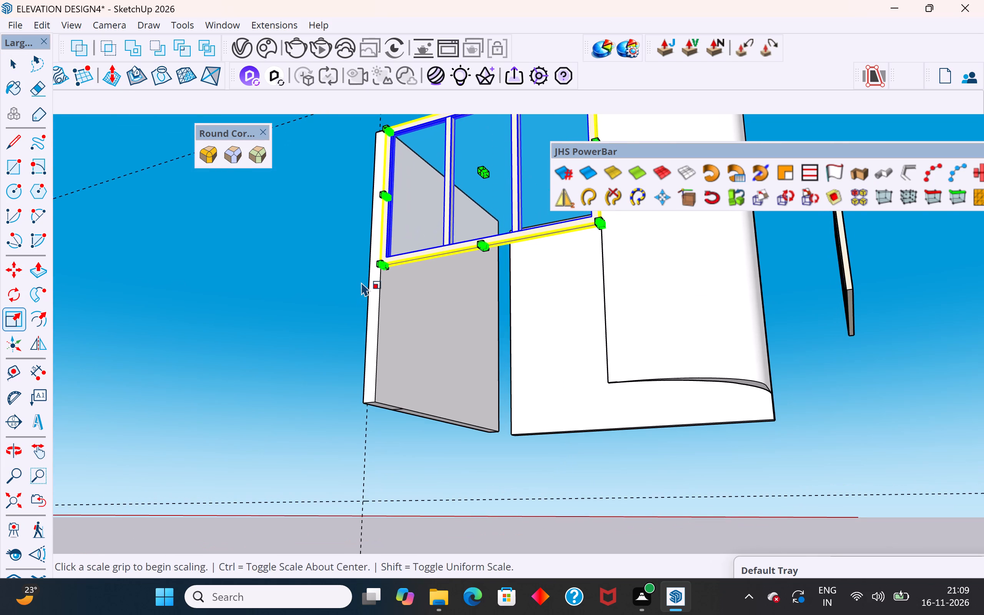
scroll(361, 282, "up", 9)
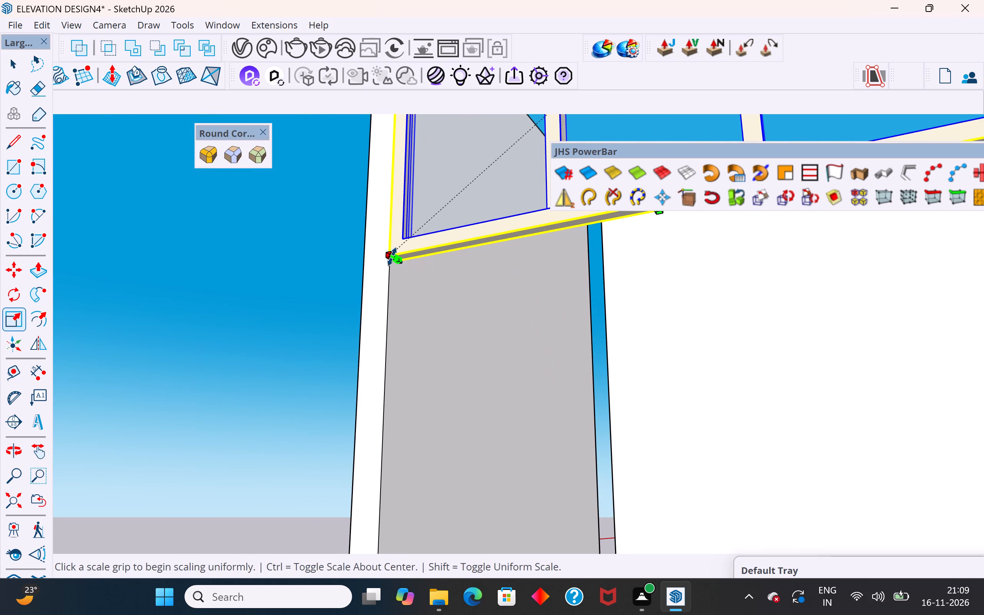
scroll(393, 257, "up", 3)
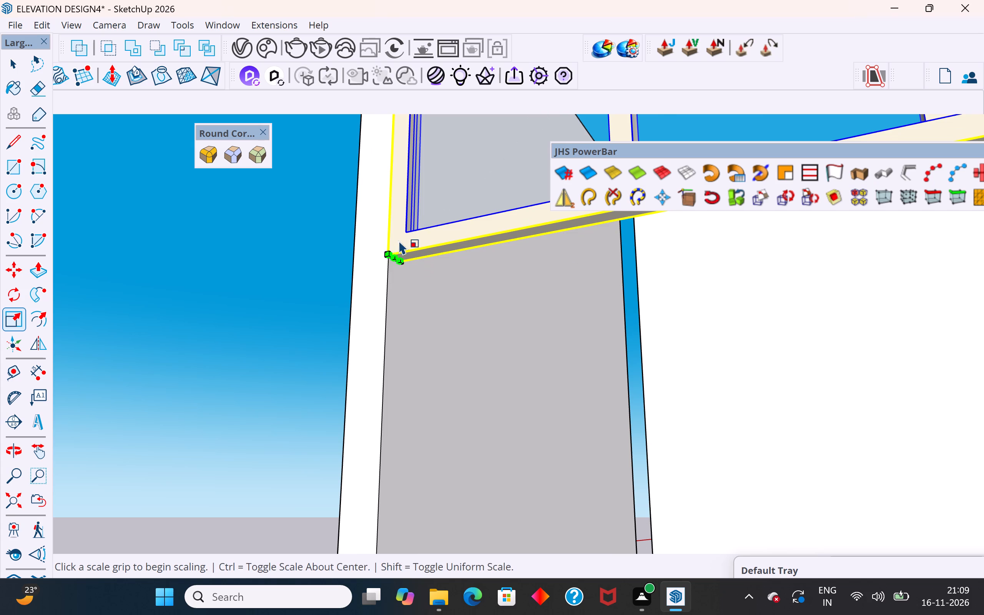
scroll(399, 245, "up", 1)
middle_click_drag(397, 248, 376, 318)
left_click(391, 262)
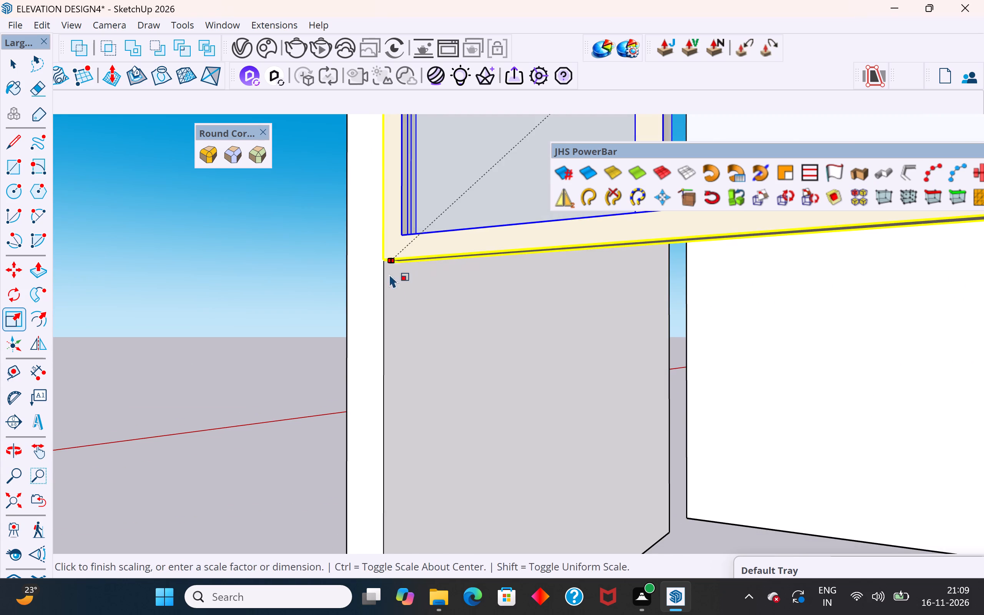
scroll(389, 307, "down", 11)
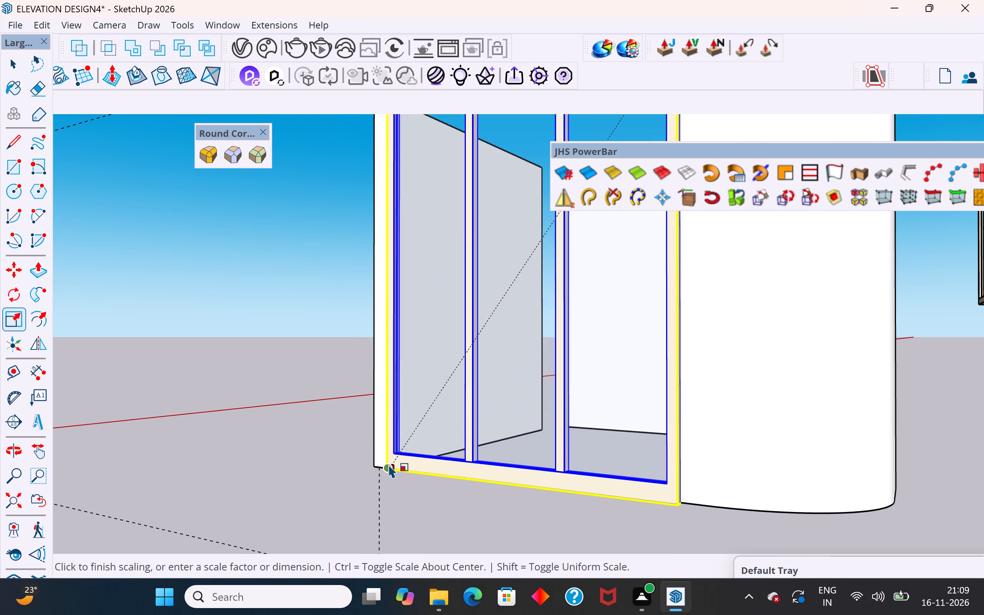
left_click(388, 464)
left_click(15, 63)
left_click(201, 312)
Move the detached three-pane window by its upper corner onto the top corner at the curved wall's free end.
scroll(213, 364, "down", 10)
middle_click_drag(394, 436, 311, 528)
middle_click_drag(440, 312, 404, 326)
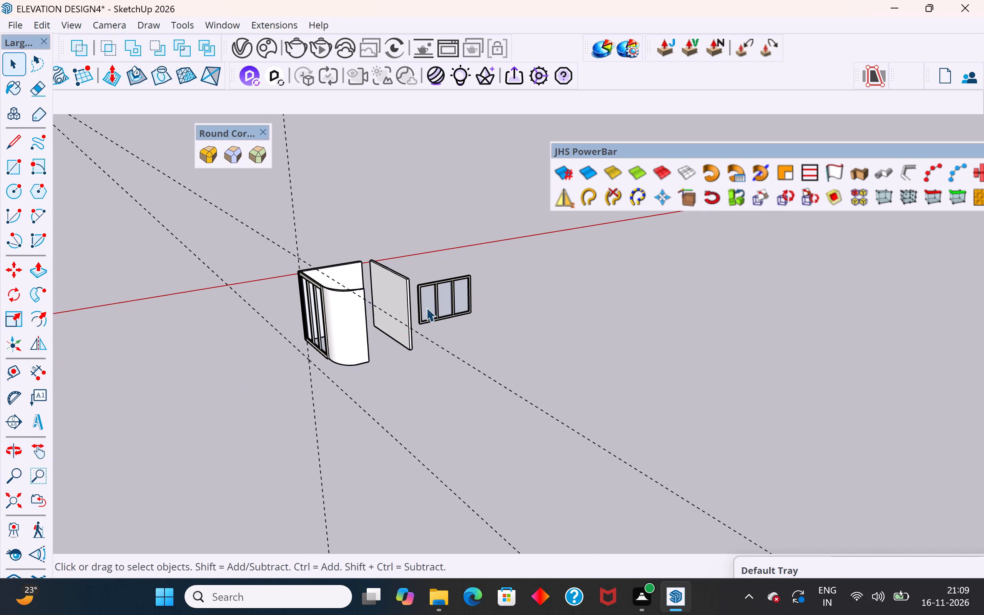
left_click(426, 307)
scroll(427, 307, "up", 10)
middle_click_drag(428, 311, 439, 427)
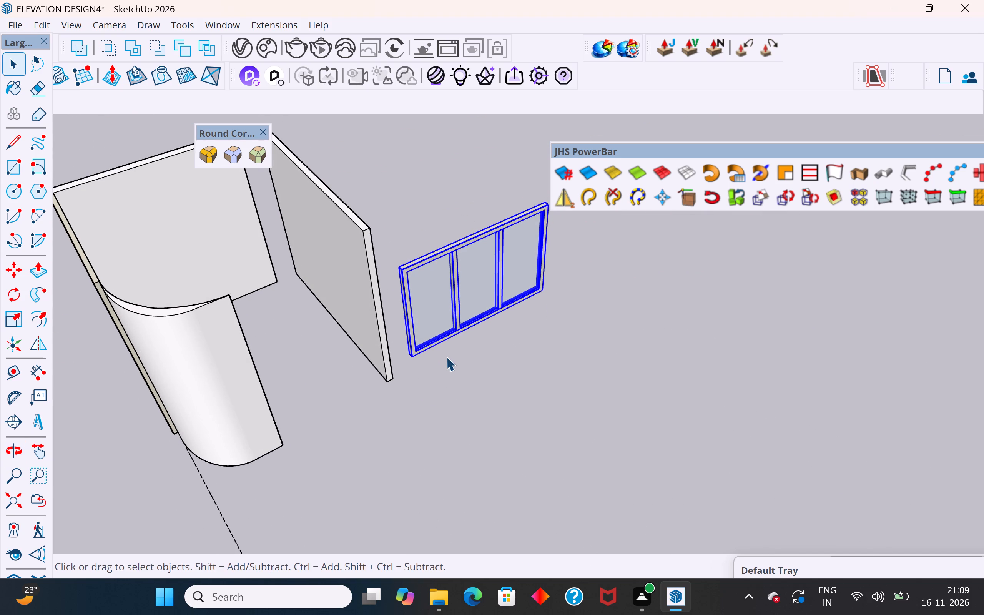
key("m")
scroll(399, 285, "up", 3)
left_click(409, 268)
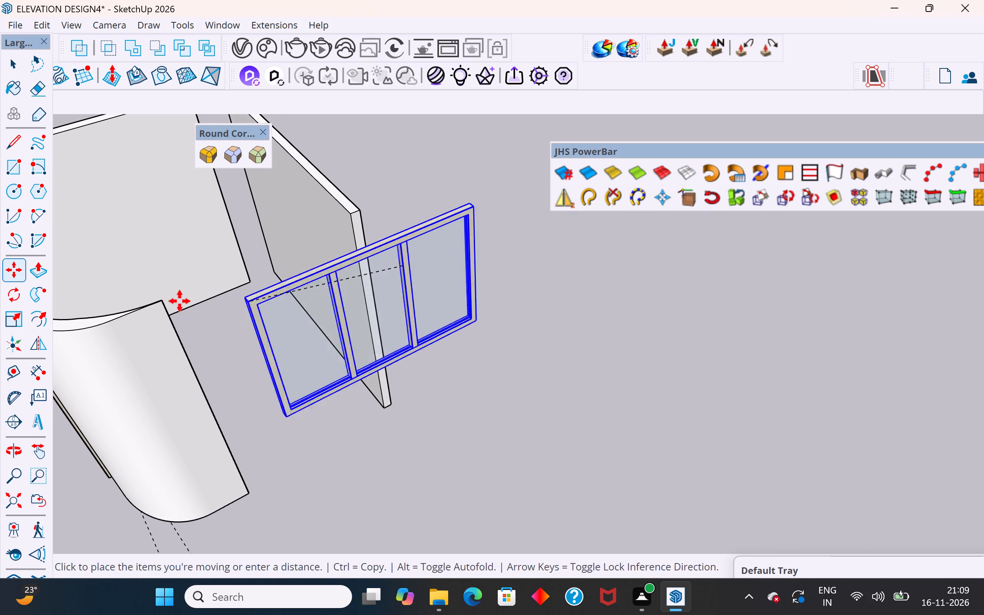
left_click(161, 300)
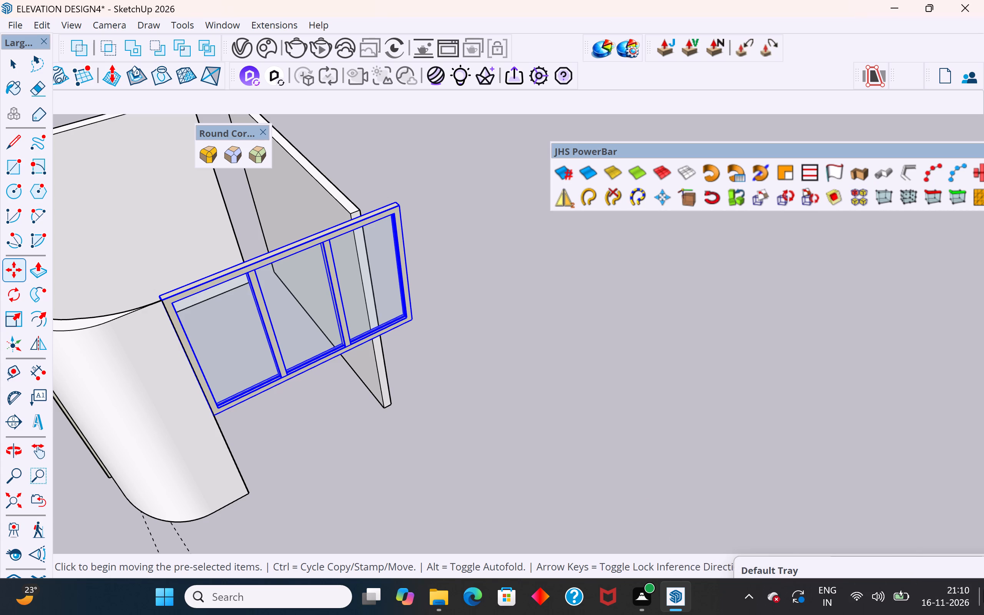
left_click(12, 62)
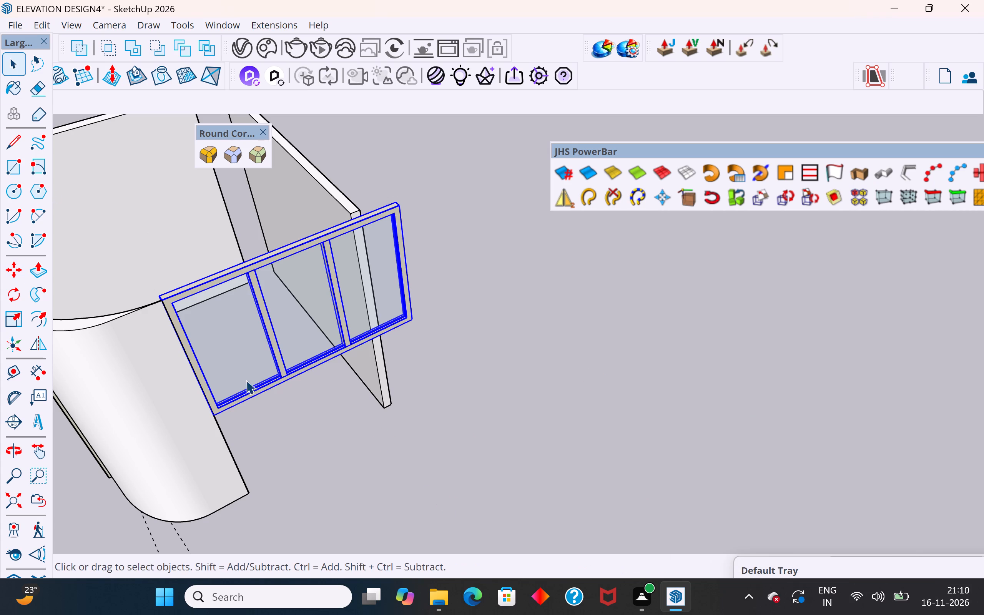
left_click(294, 467)
Scale the repositioned three-pane window from its lower corner down to the base of the curved wall.
scroll(415, 450, "down", 5)
middle_click_drag(421, 444, 410, 320)
scroll(289, 440, "up", 3)
left_click(330, 403)
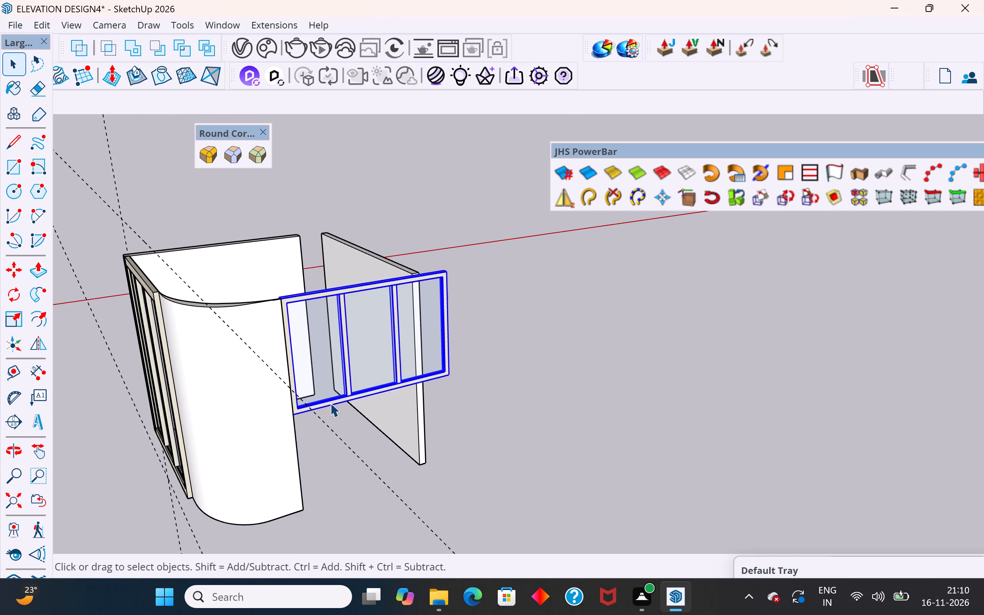
middle_click_drag(331, 401, 328, 289)
middle_click_drag(334, 414, 145, 378)
scroll(341, 397, "up", 3)
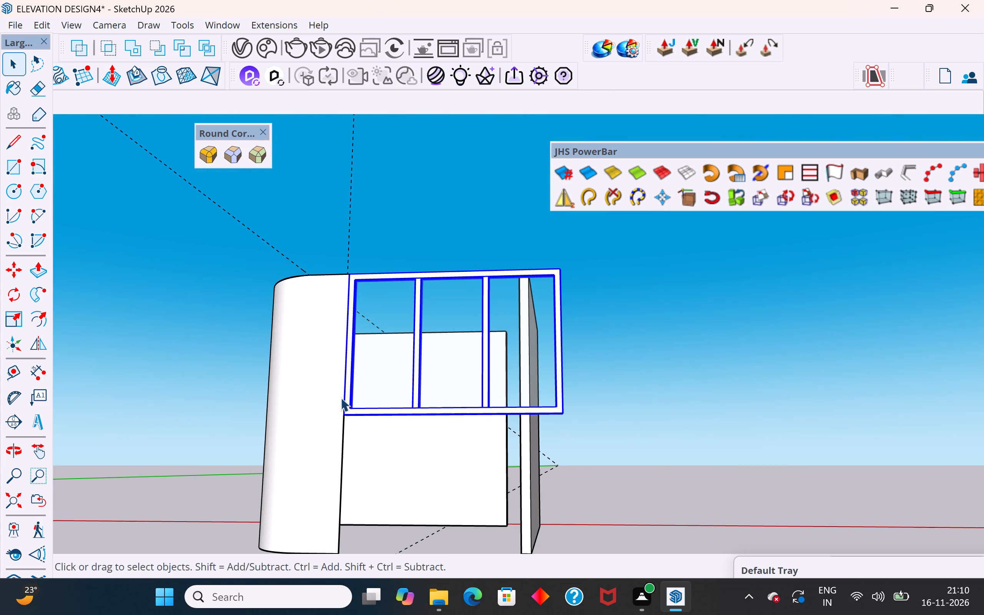
key("s")
scroll(362, 416, "up", 3)
middle_click_drag(346, 426, 200, 446)
scroll(289, 342, "down", 6)
scroll(299, 385, "up", 1)
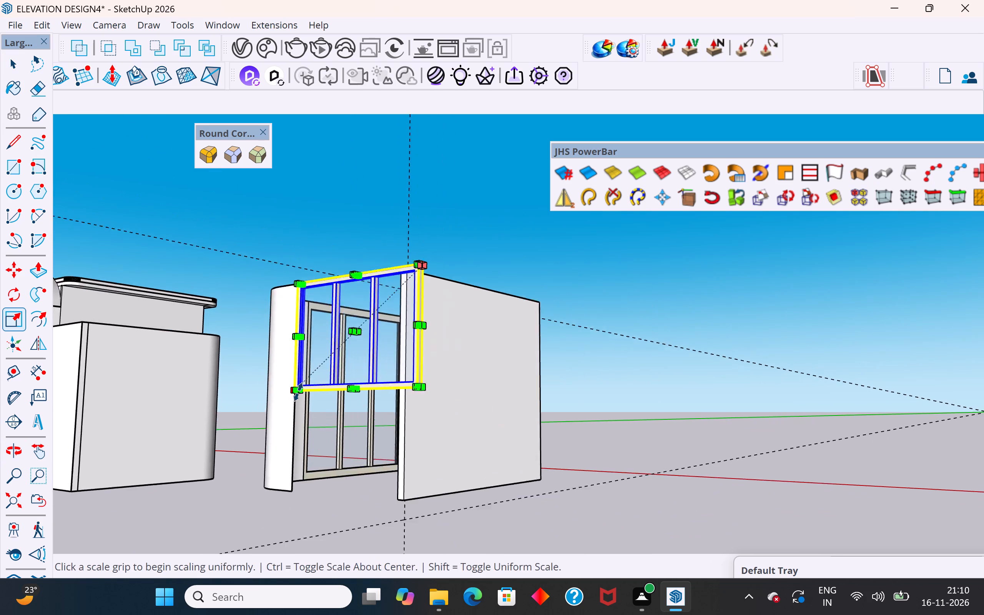
scroll(298, 392, "up", 5)
scroll(334, 244, "down", 4)
middle_click_drag(316, 329, 276, 439)
scroll(294, 460, "up", 4)
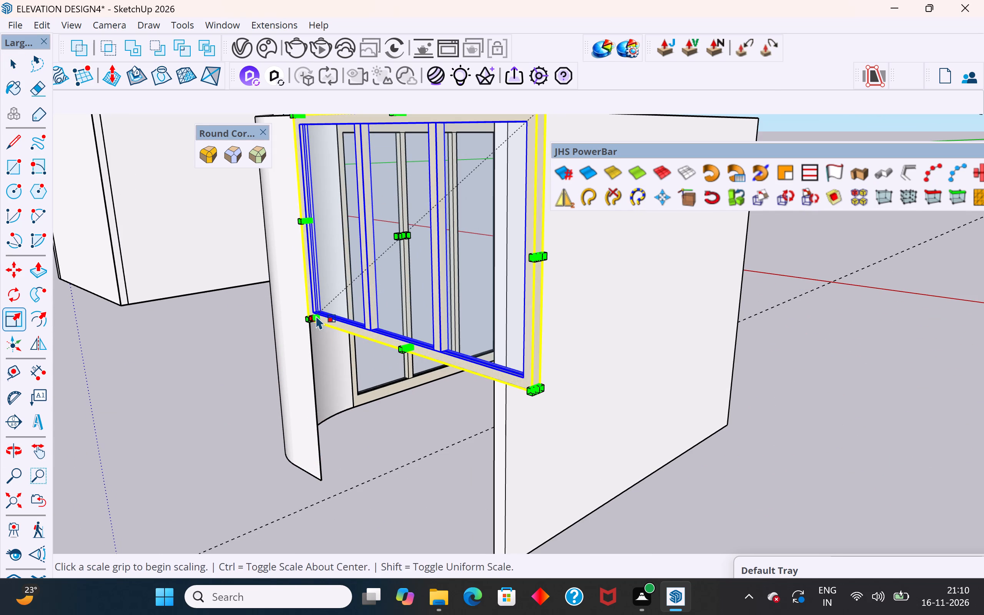
scroll(311, 322, "up", 6)
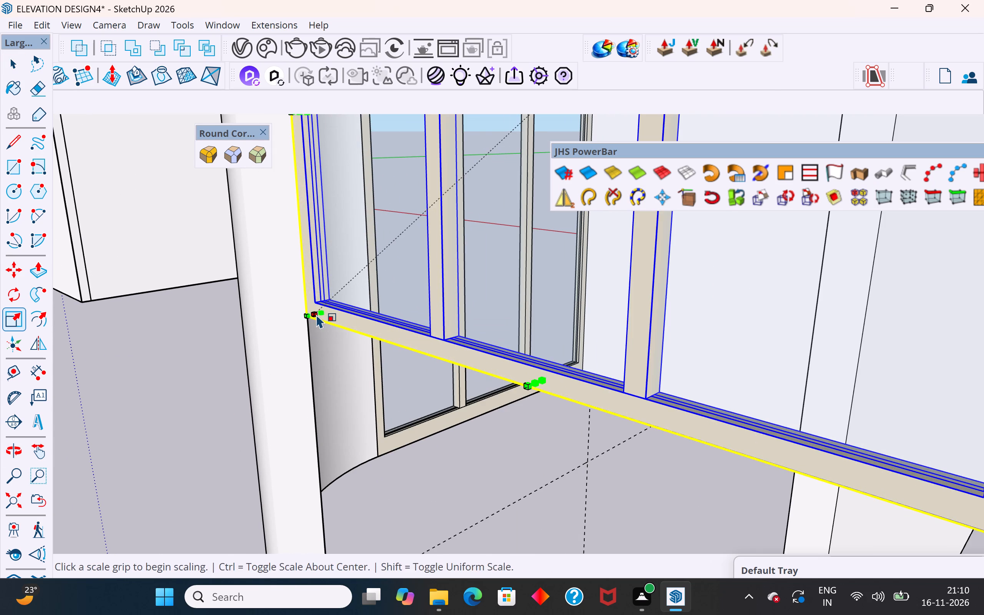
left_click(316, 314)
scroll(332, 465, "down", 3)
middle_click_drag(336, 462, 347, 370)
middle_click_drag(316, 525, 360, 455)
left_click(337, 482)
scroll(354, 421, "down", 12)
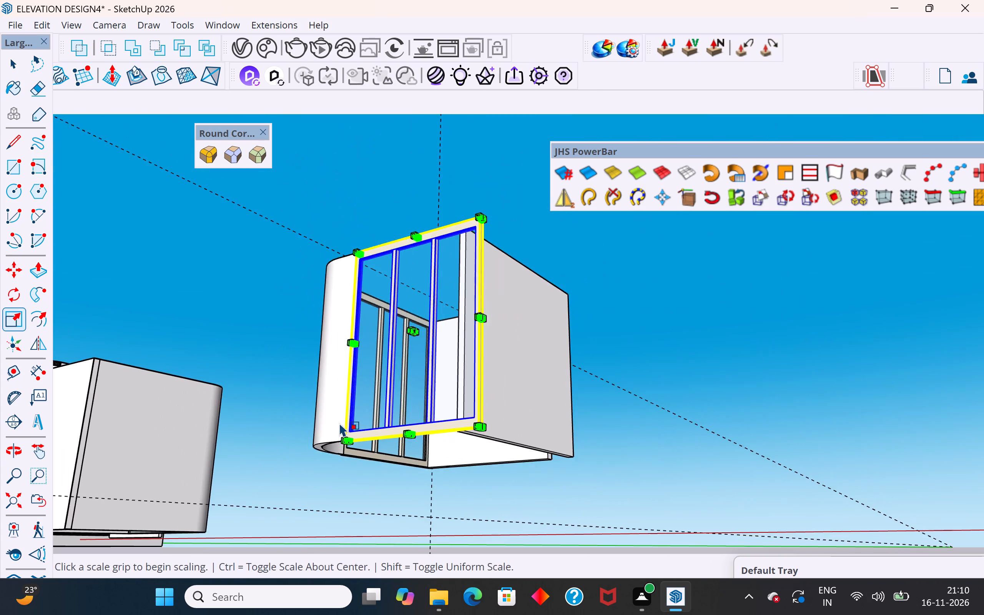
middle_click_drag(339, 423, 399, 582)
left_click(16, 63)
left_click_drag(176, 189, 181, 192)
Move the window beside the remaining straight wall slightly inward, aligning its outer top corner with the curved wall's end corner.
scroll(401, 311, "down", 1)
middle_click_drag(402, 314, 388, 495)
middle_click_drag(451, 411, 472, 448)
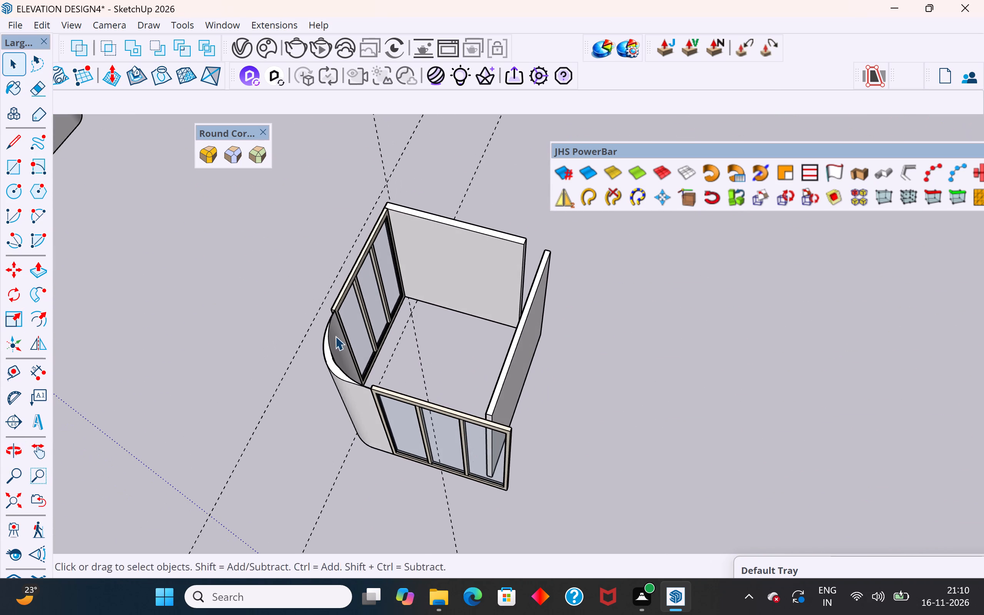
middle_click_drag(337, 335, 527, 316)
scroll(353, 394, "up", 1)
middle_click_drag(363, 394, 685, 247)
scroll(596, 344, "up", 2)
middle_click_drag(582, 367, 561, 399)
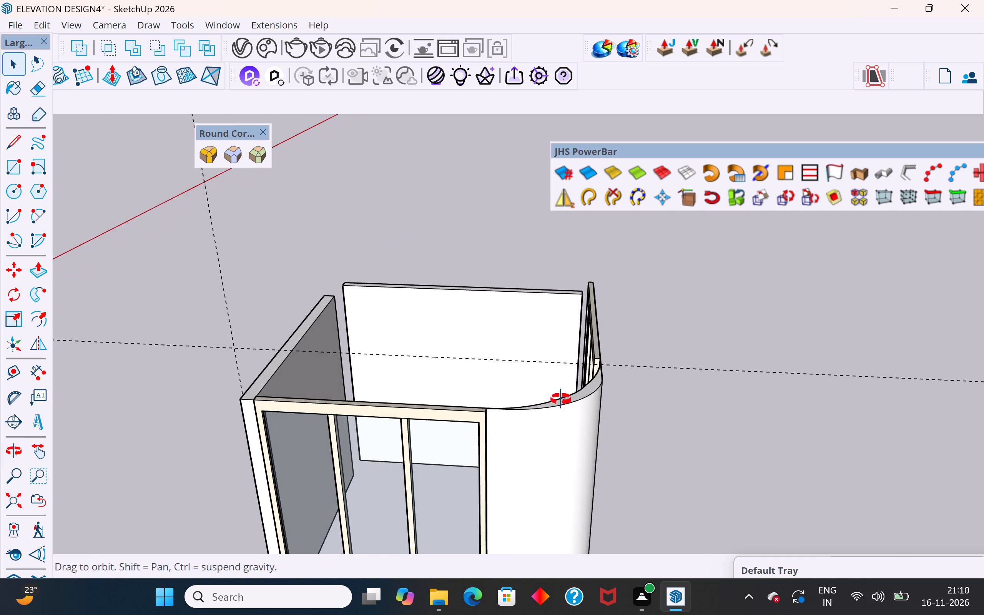
middle_click_drag(561, 399, 474, 484)
scroll(424, 439, "up", 1)
scroll(429, 409, "up", 3)
left_click(438, 406)
middle_click_drag(450, 407, 442, 413)
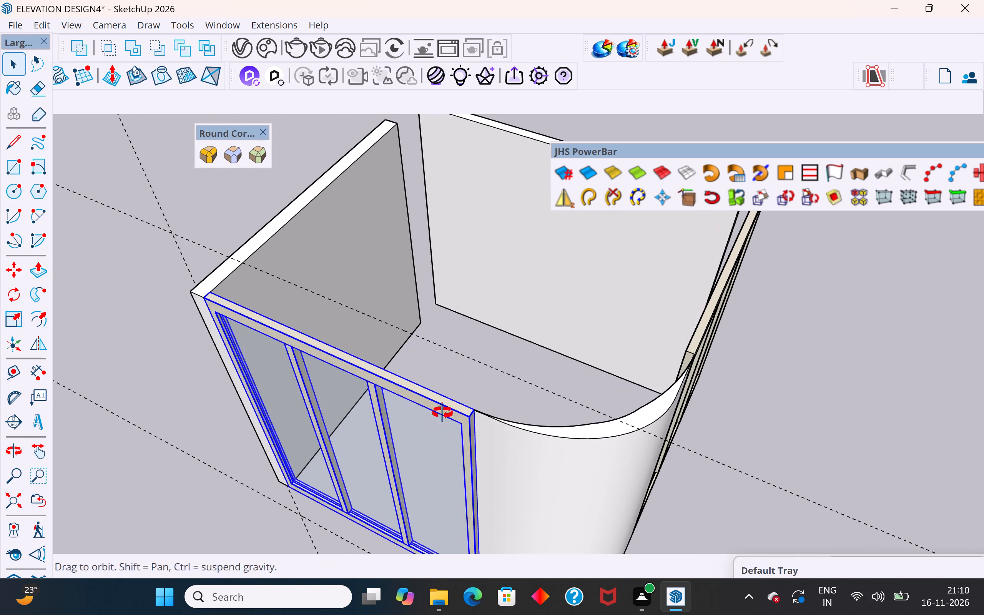
middle_click_drag(442, 413, 385, 429)
scroll(474, 408, "up", 1)
middle_click_drag(471, 408, 404, 437)
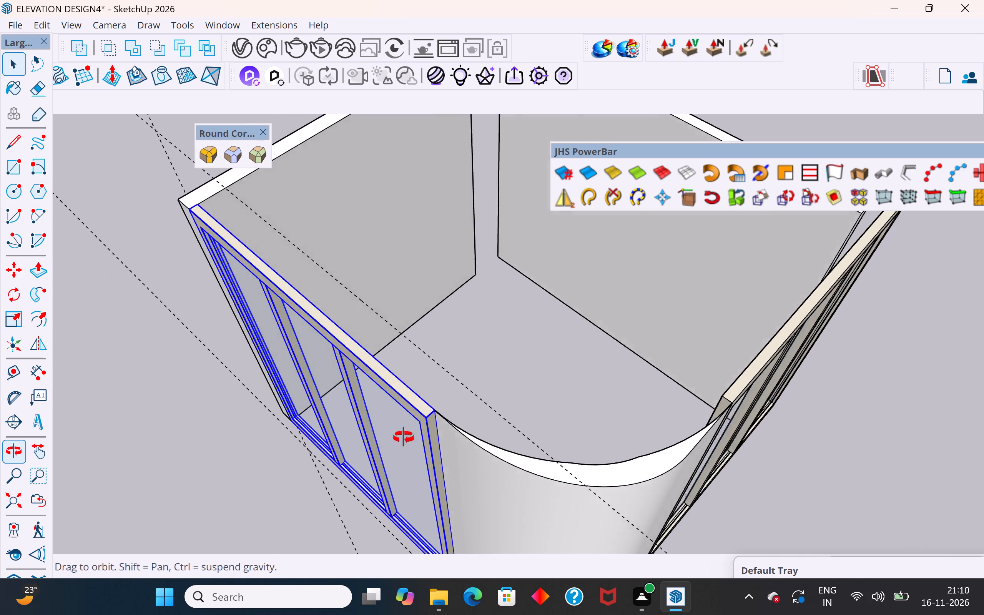
middle_click_drag(404, 437, 370, 441)
key("m")
left_click(399, 399)
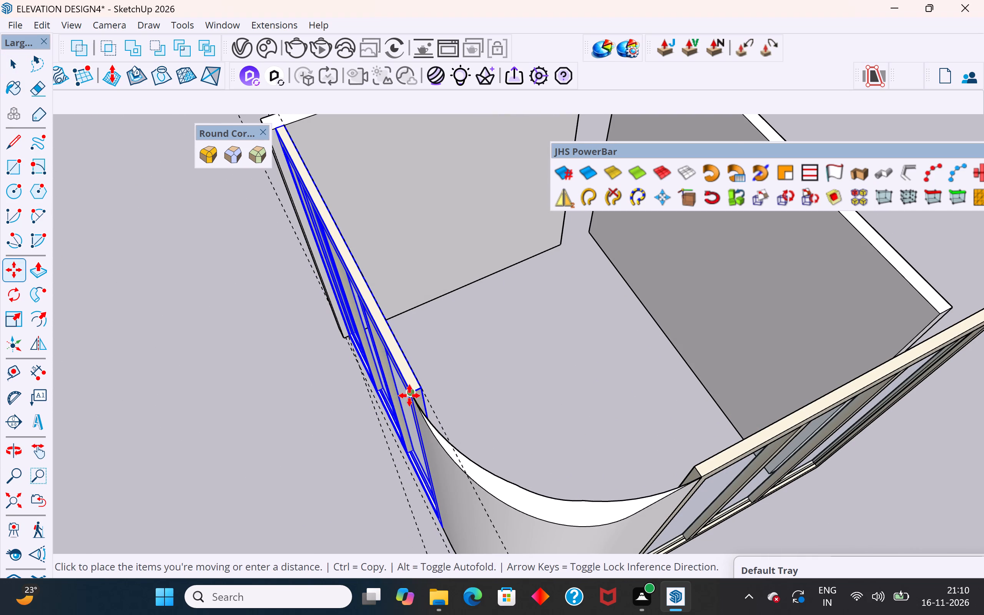
left_click(412, 395)
scroll(487, 507, "down", 5)
middle_click_drag(489, 506, 716, 424)
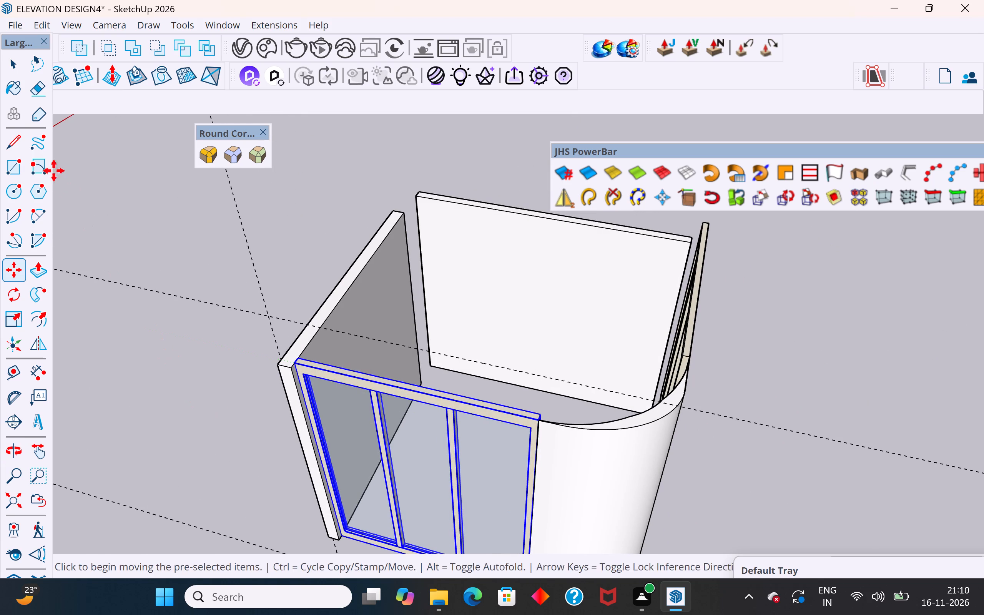
left_click(13, 70)
left_click(206, 237)
Push/Pull the remaining straight wall's exposed end face to the adjoining window's outer top corner.
middle_click_drag(357, 371, 492, 320)
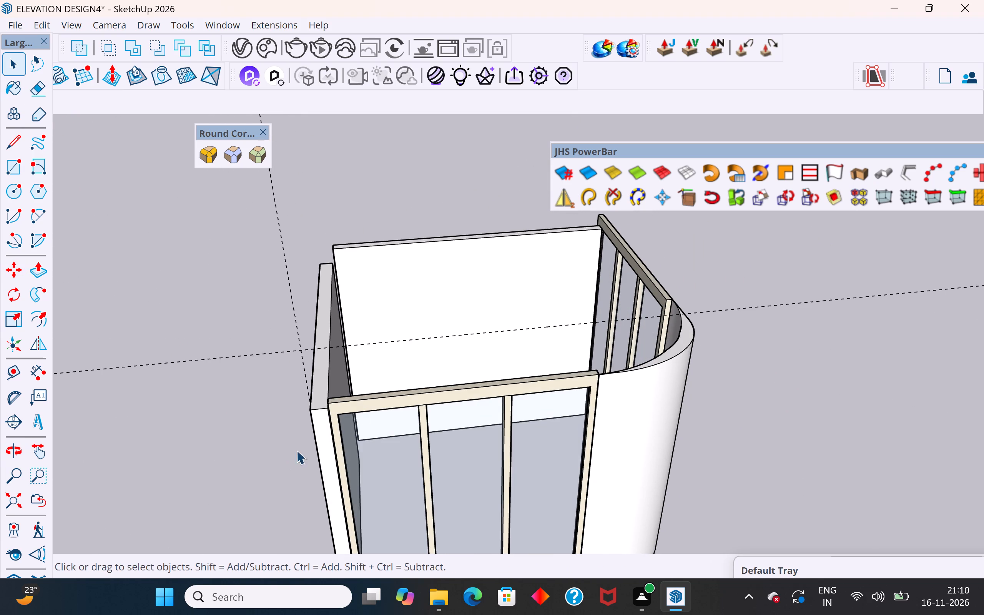
left_click(322, 430)
middle_click_drag(322, 430, 320, 467)
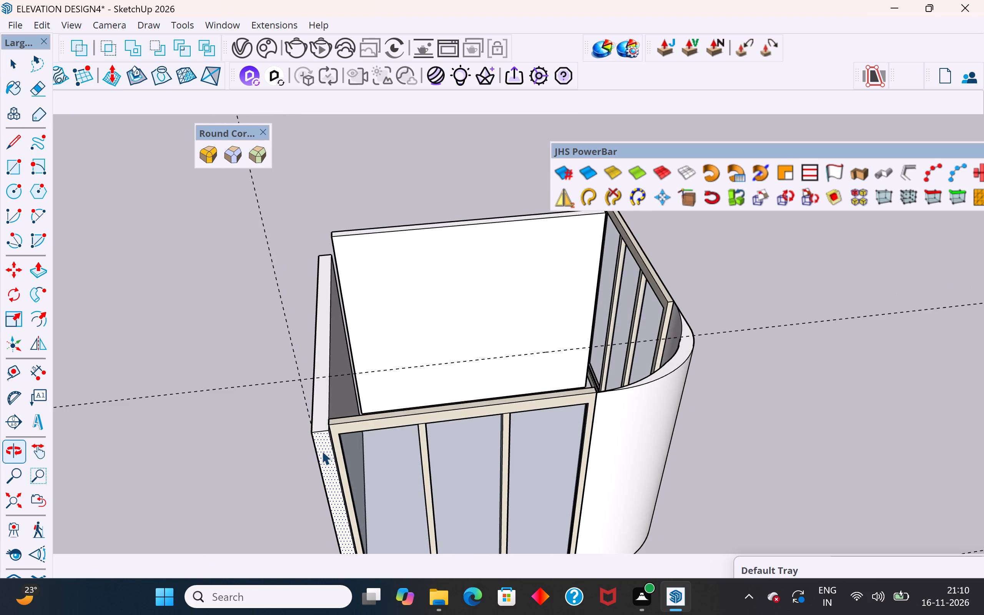
scroll(345, 290, "down", 4)
middle_click_drag(345, 309, 368, 433)
scroll(347, 431, "up", 7)
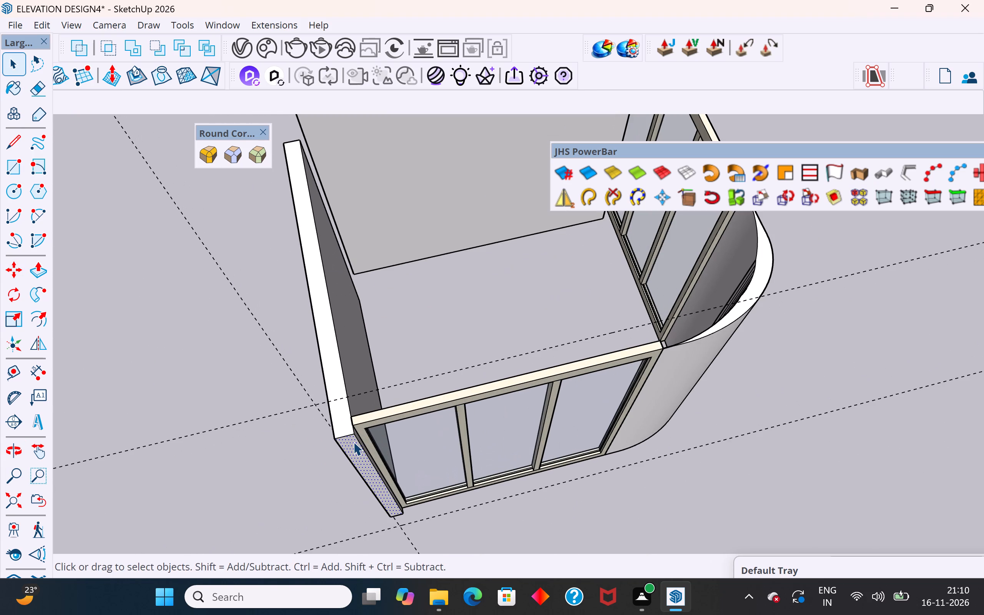
left_click(37, 278)
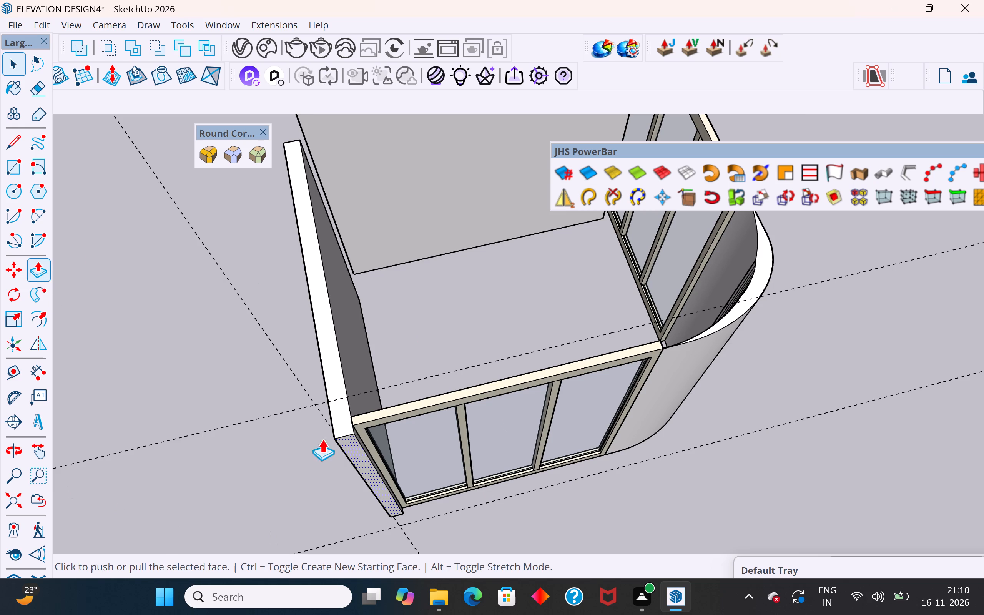
scroll(354, 447, "up", 4)
left_click(346, 424)
left_click(351, 412)
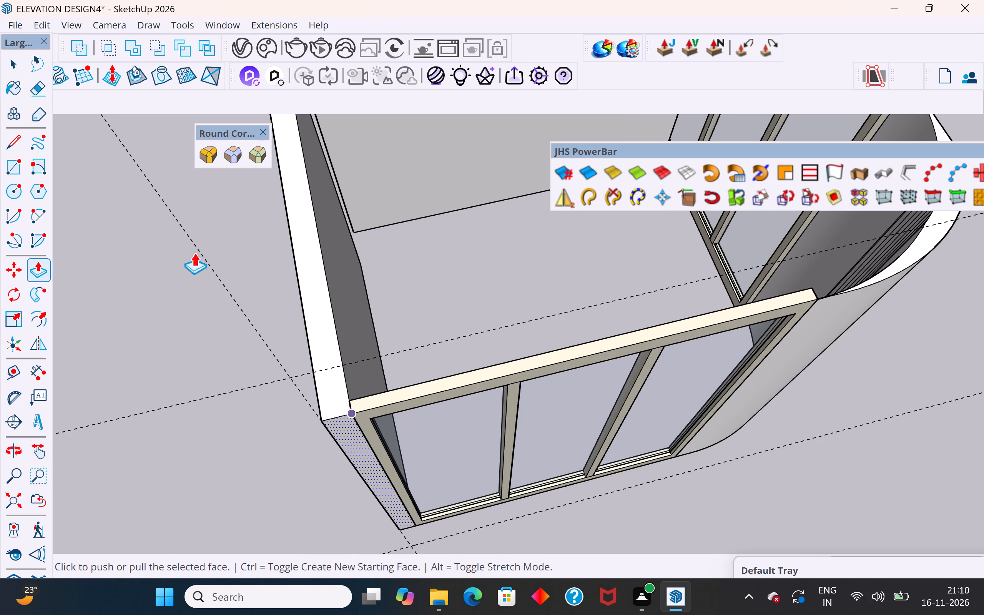
left_click(8, 70)
left_click(126, 264)
Move the detached straight wall by its top corner to the free end of the nearby three-pane window.
scroll(353, 454, "down", 10)
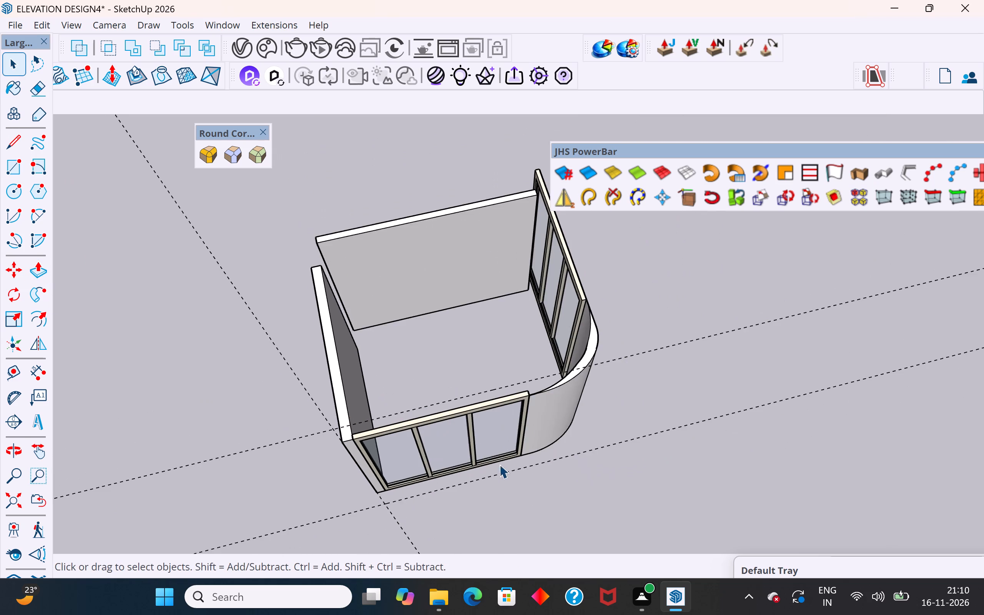
middle_click_drag(502, 463, 447, 446)
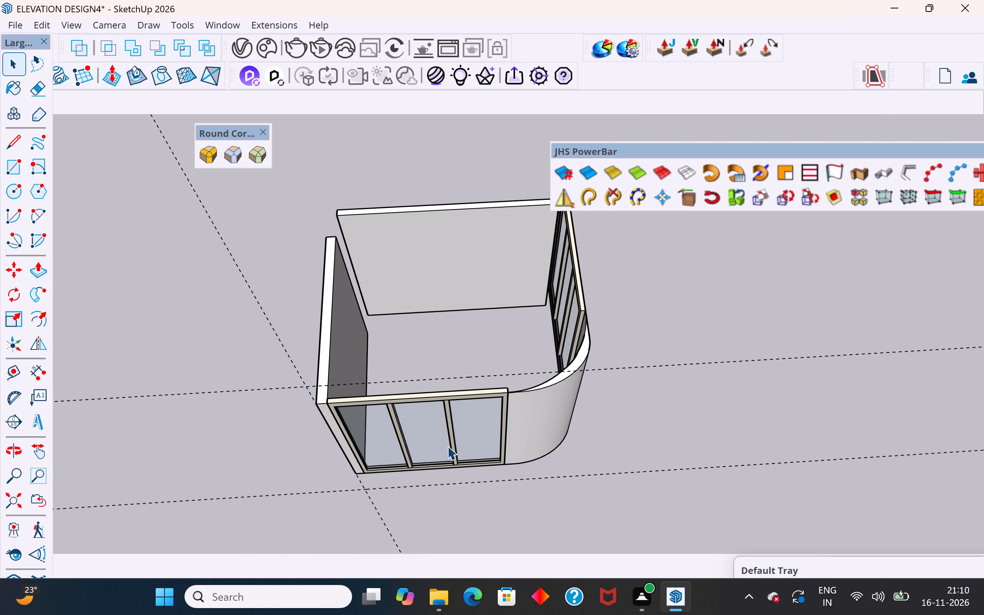
middle_click_drag(638, 446, 166, 384)
middle_click_drag(505, 414, 351, 339)
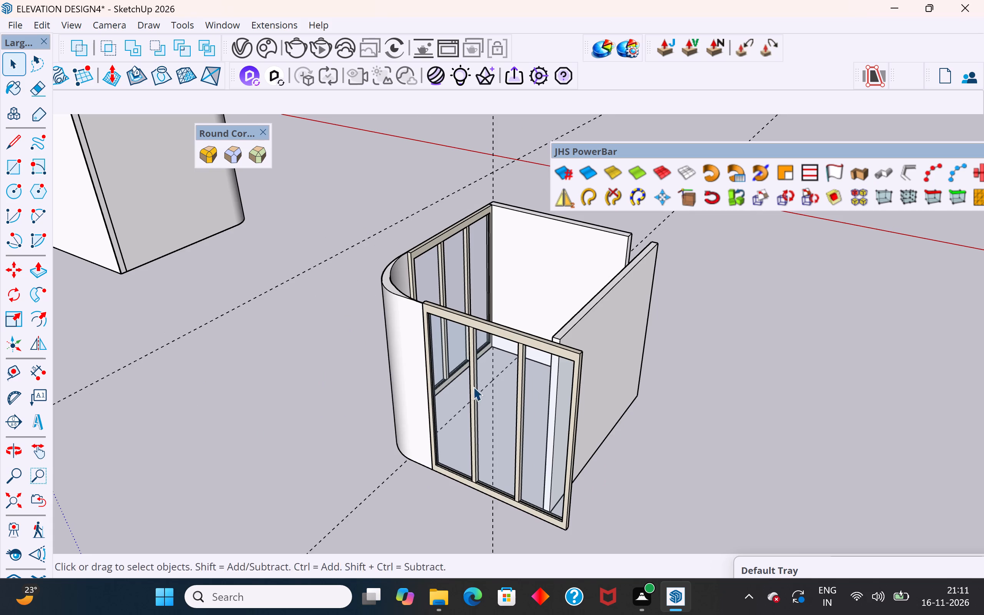
middle_click_drag(465, 387, 342, 381)
scroll(478, 323, "up", 3)
left_click(490, 362)
scroll(480, 327, "down", 5)
middle_click_drag(490, 422, 484, 464)
middle_click_drag(479, 450, 358, 194)
middle_click_drag(387, 335, 355, 221)
scroll(355, 221, "up", 1)
middle_click_drag(355, 221, 180, 537)
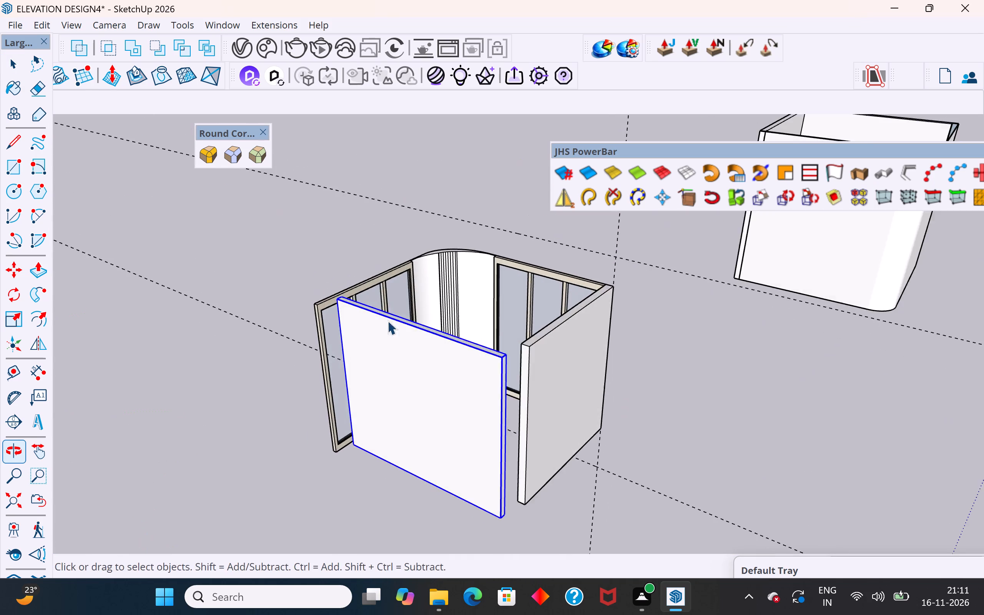
scroll(387, 330, "down", 1)
middle_click_drag(381, 366, 359, 496)
scroll(307, 333, "up", 3)
middle_click_drag(330, 403, 298, 494)
scroll(329, 471, "up", 3)
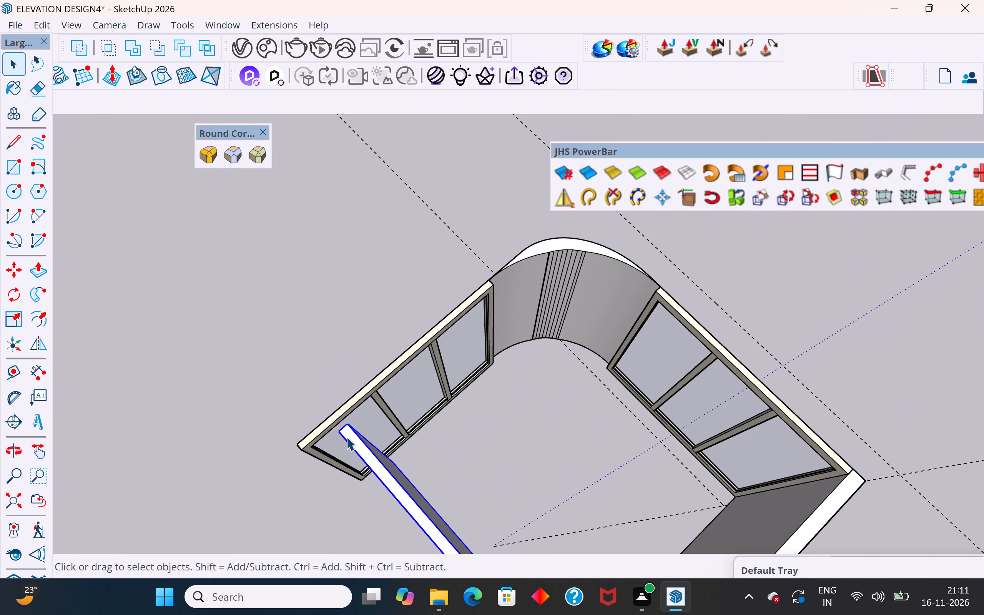
key("m")
left_click(349, 421)
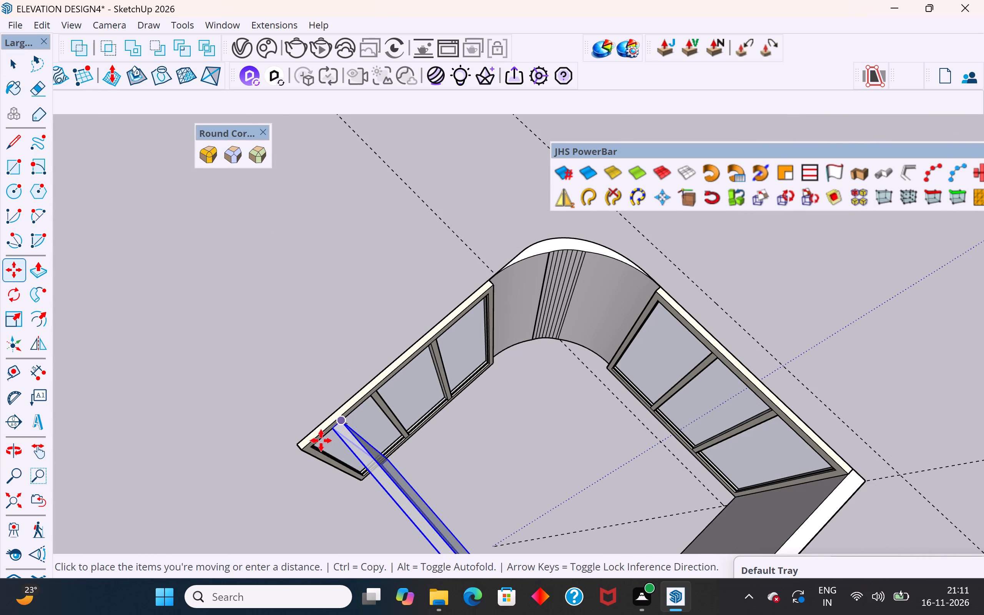
left_click(309, 440)
middle_click_drag(283, 463, 454, 262)
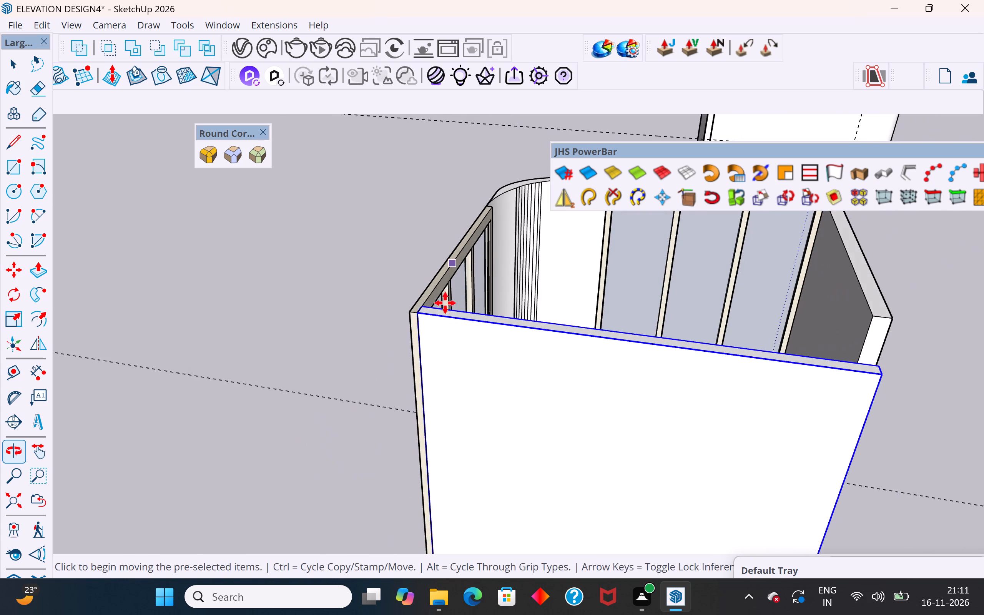
scroll(437, 316, "up", 3)
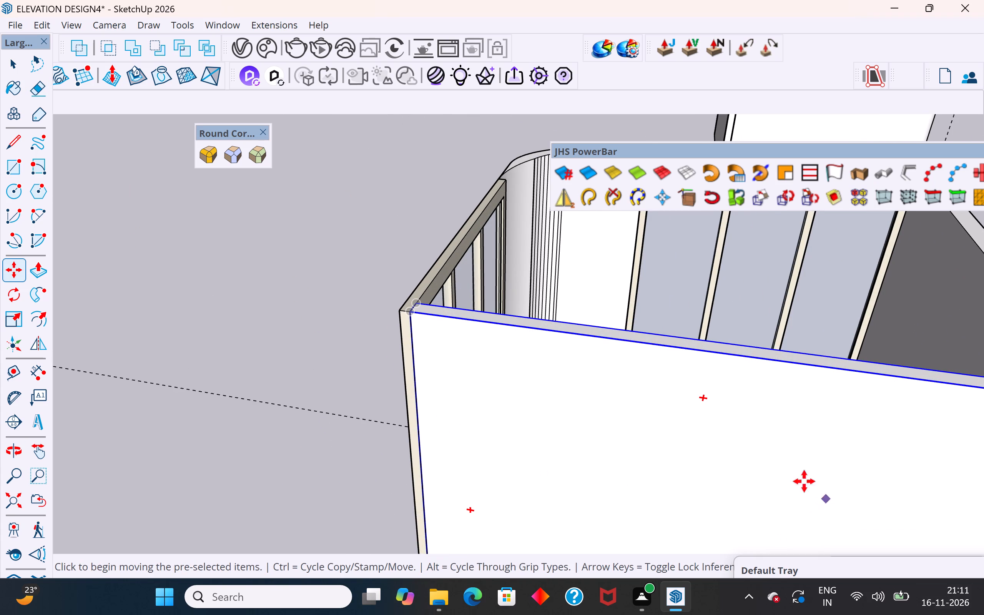
left_click(14, 66)
left_click(252, 301)
Push/Pull the other straight wall's free end face until it reaches the moved wall's outer face at the open corner.
scroll(312, 280, "down", 5)
middle_click_drag(317, 284, 279, 400)
scroll(279, 401, "down", 1)
scroll(620, 440, "up", 1)
middle_click_drag(592, 435, 396, 404)
scroll(414, 361, "up", 7)
middle_click_drag(427, 339, 480, 275)
scroll(462, 259, "up", 1)
middle_click_drag(462, 258, 480, 272)
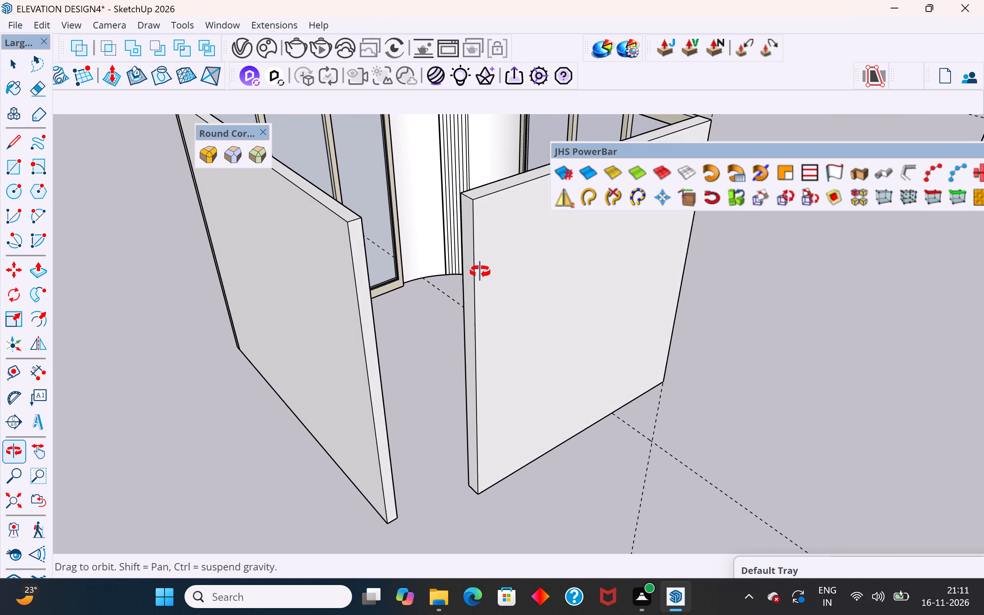
middle_click_drag(480, 272, 488, 277)
scroll(495, 246, "up", 3)
double_click(505, 242)
left_click(505, 242)
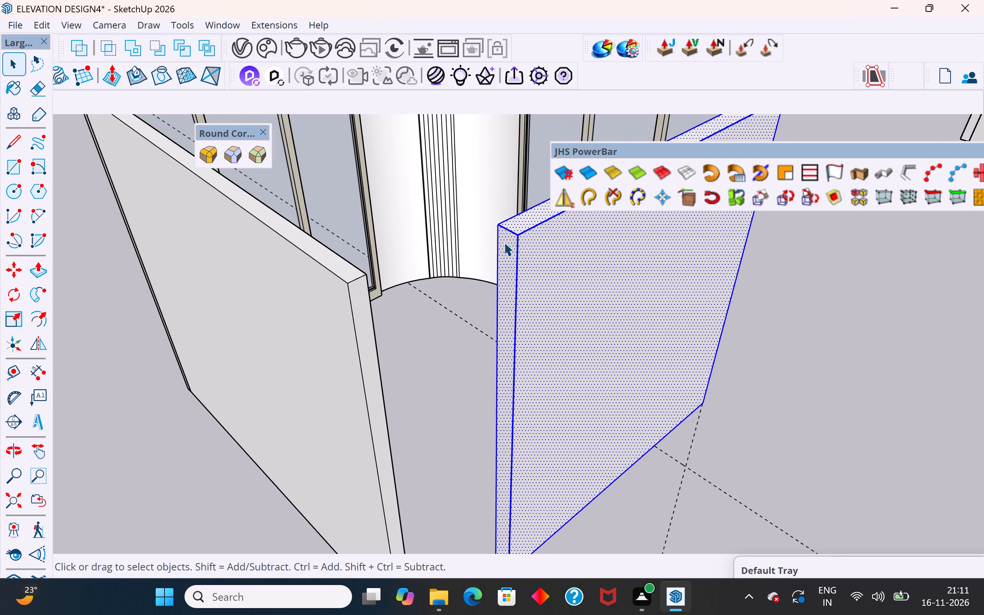
left_click(504, 242)
left_click(36, 270)
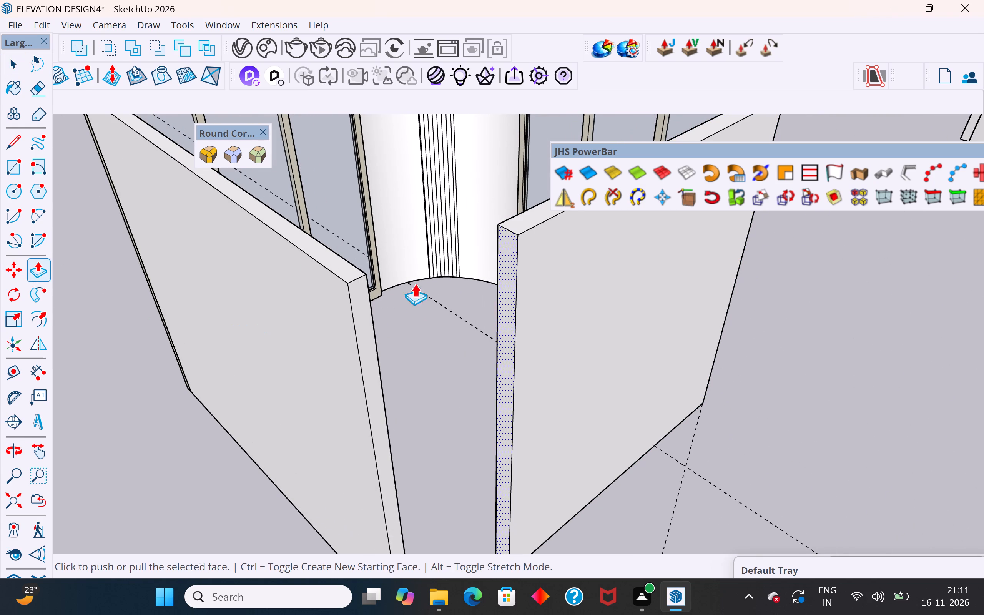
left_click(497, 226)
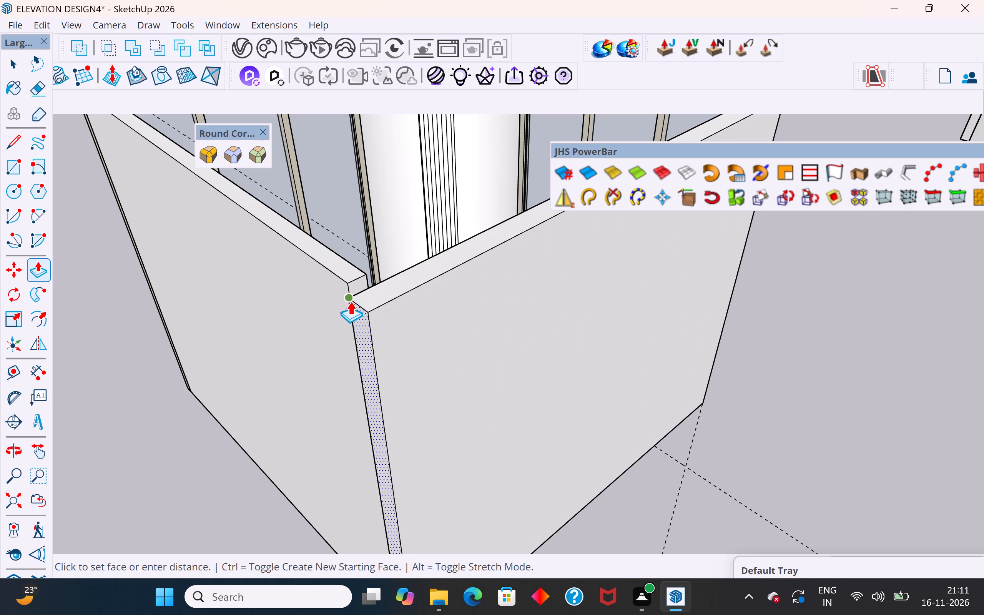
left_click(344, 288)
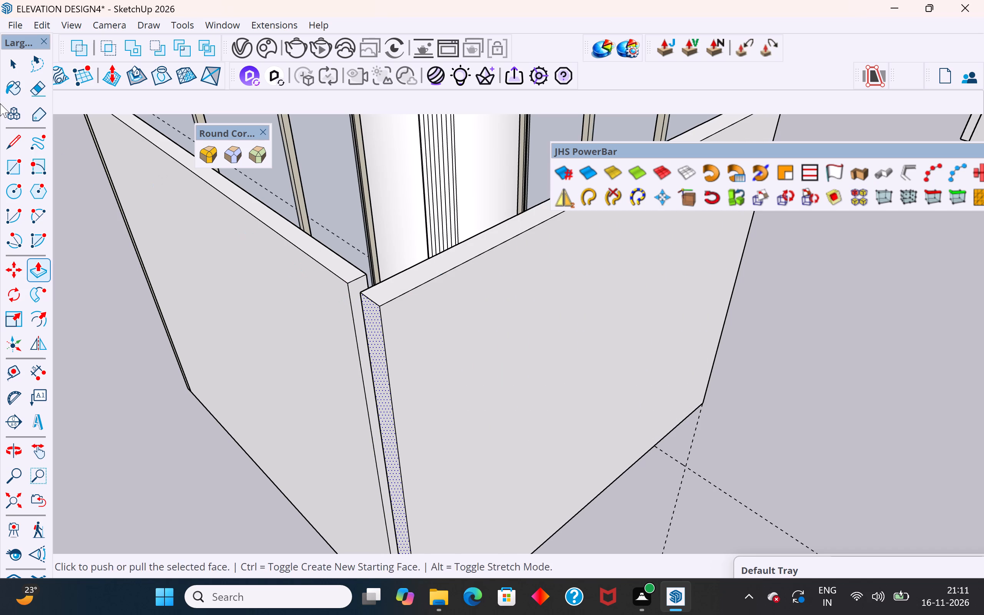
left_click(10, 63)
left_click(110, 324)
Push/Pull the moved wall's free end face to the inner face of the perpendicular straight wall, closing the corner.
scroll(252, 460, "down", 4)
middle_click_drag(281, 457, 437, 434)
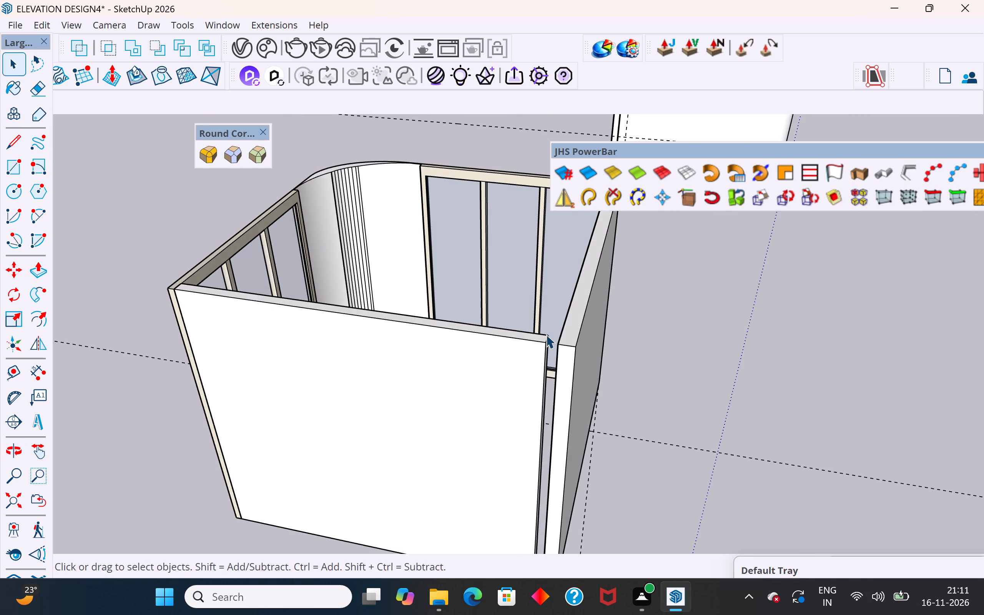
middle_click_drag(546, 334, 478, 291)
scroll(478, 291, "up", 6)
scroll(502, 248, "up", 1)
middle_click_drag(475, 261, 416, 266)
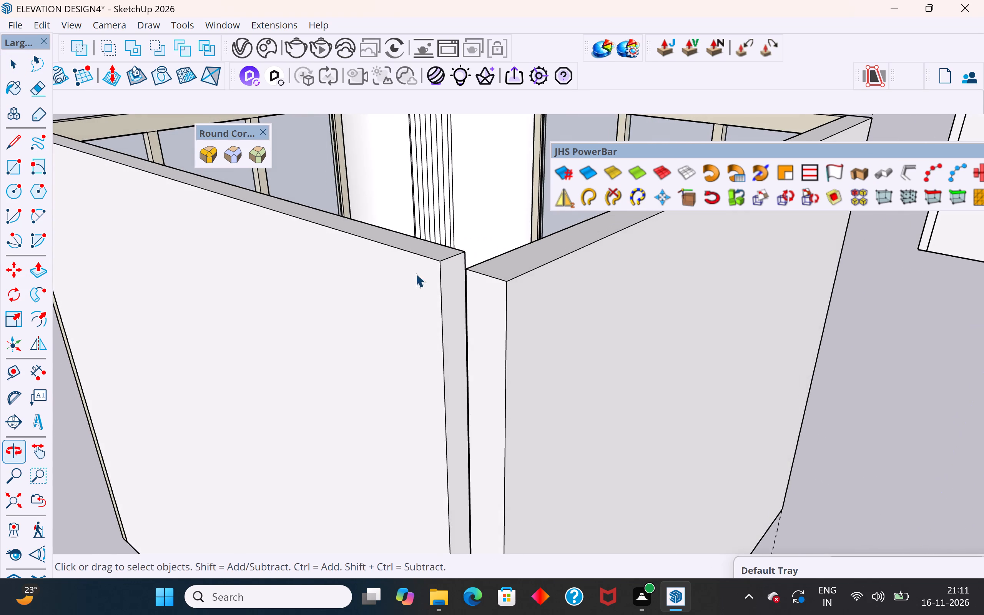
left_click(445, 268)
left_click(449, 266)
double_click(453, 265)
left_click(454, 272)
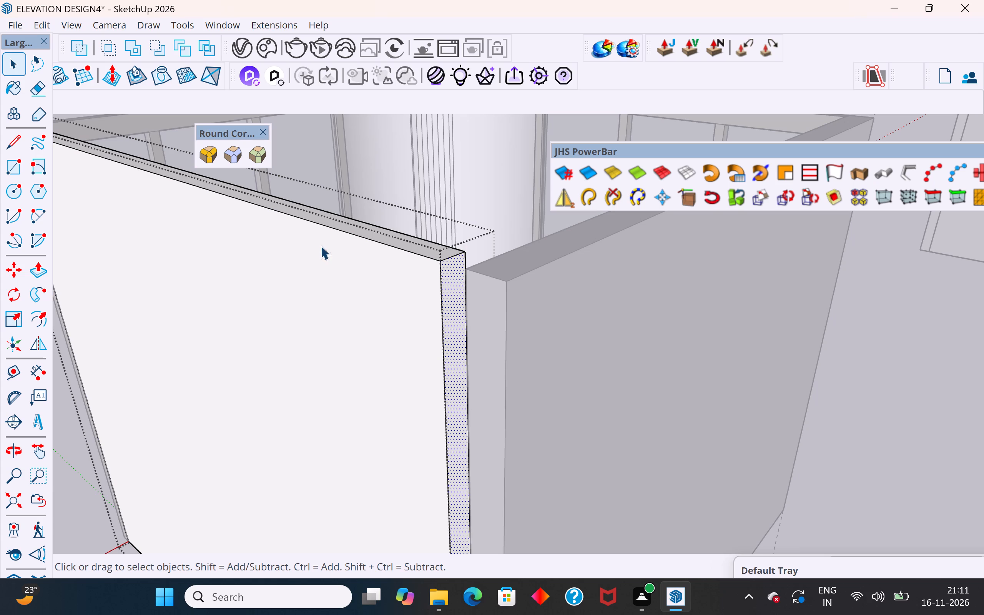
left_click(37, 278)
middle_click_drag(478, 258, 462, 353)
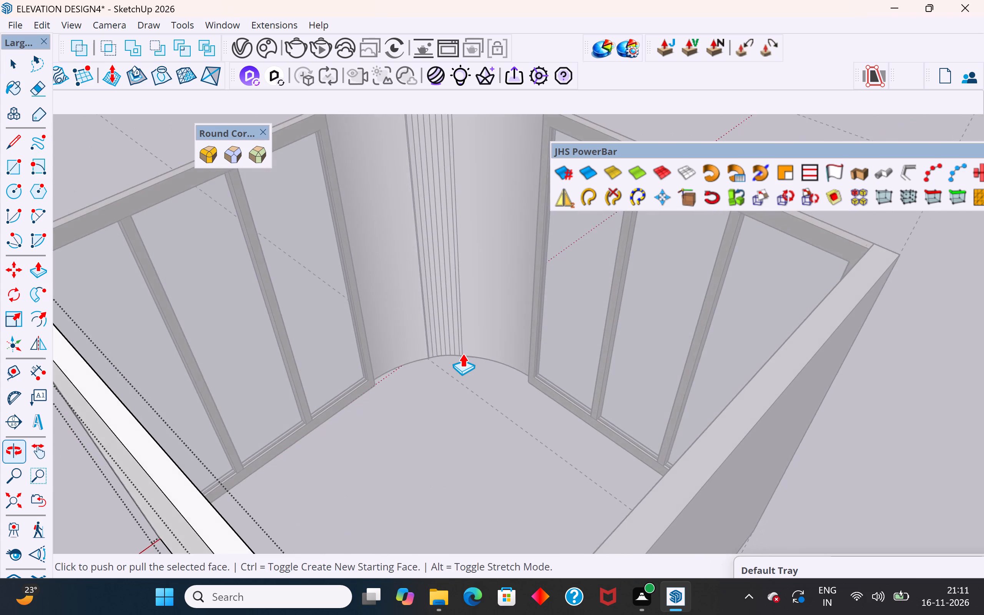
scroll(462, 353, "down", 9)
middle_click_drag(440, 474, 440, 485)
scroll(452, 454, "up", 10)
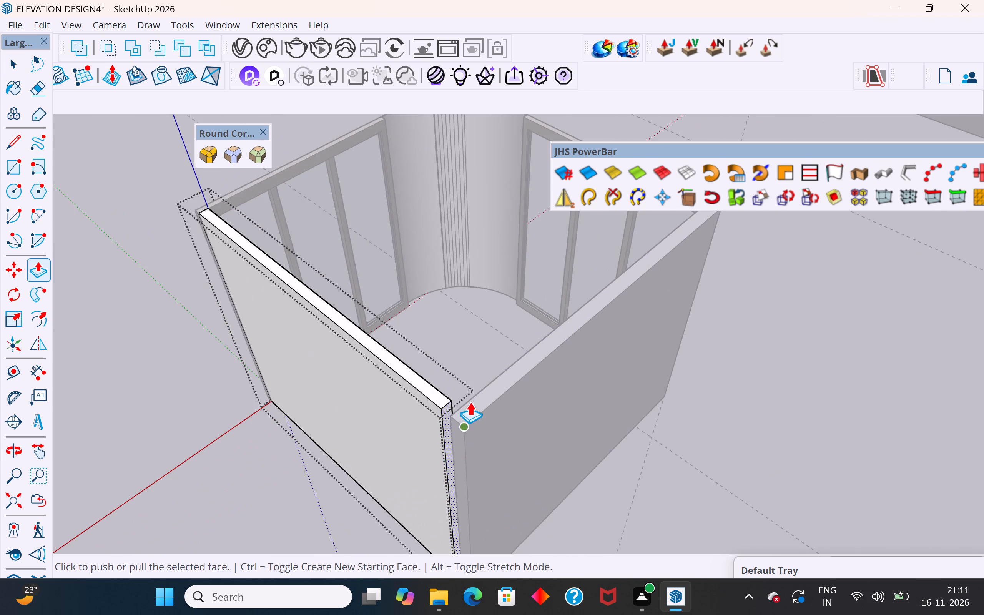
scroll(470, 402, "up", 5)
left_click(431, 397)
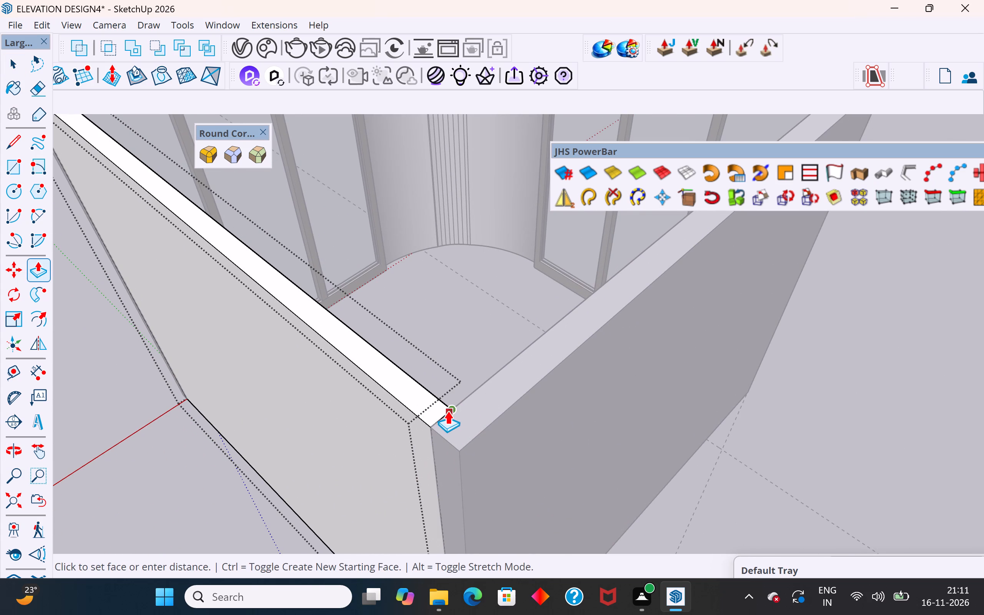
left_click(447, 411)
left_click(18, 63)
left_click(133, 397)
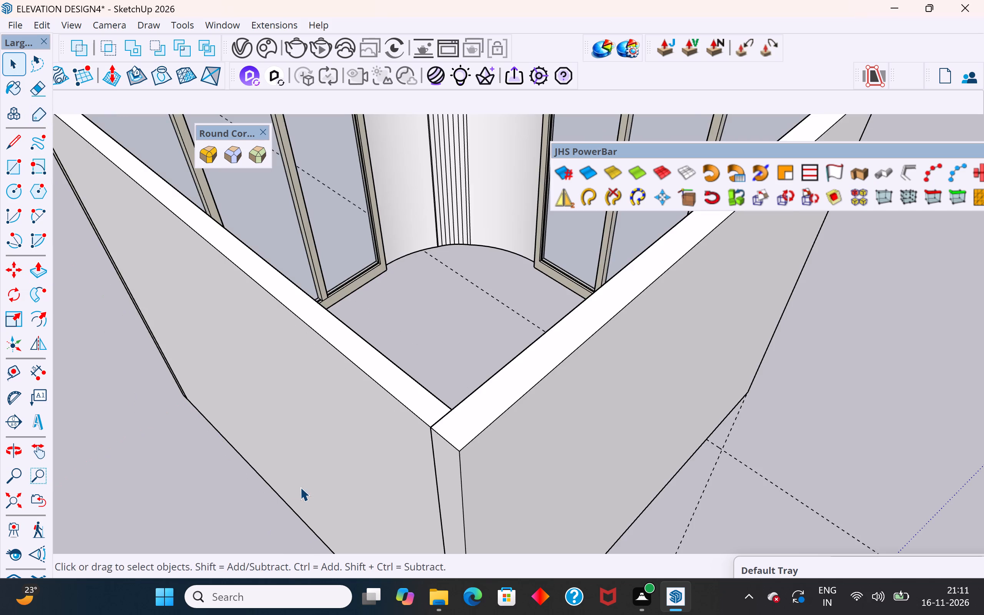
Scale the three-pane window beside the moved wall narrower in width, bringing its outer side to that wall's inner face.
scroll(300, 487, "down", 5)
middle_click_drag(325, 474, 773, 410)
scroll(577, 492, "down", 3)
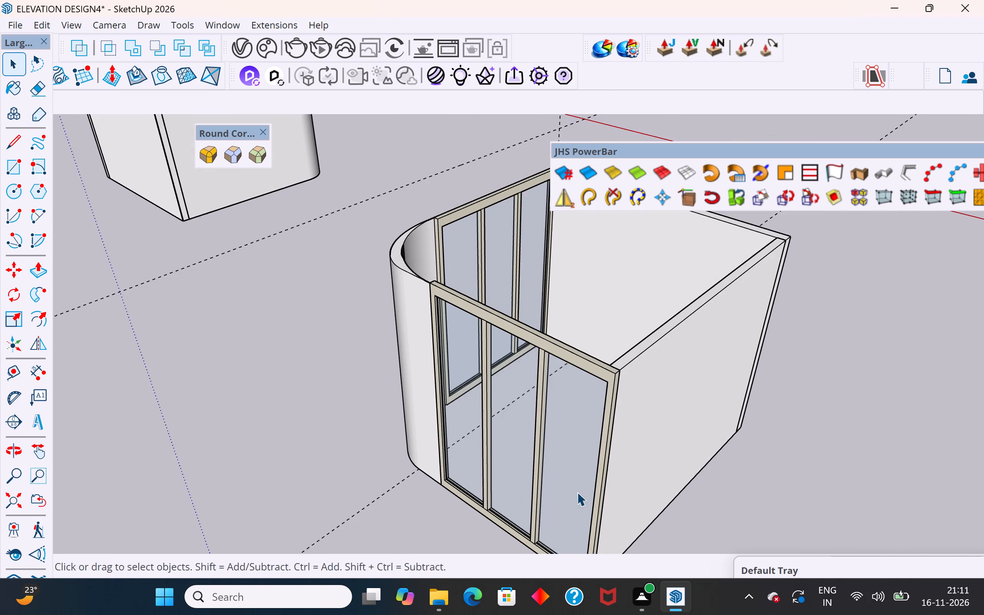
middle_click_drag(716, 470, 739, 465)
middle_click_drag(683, 432, 710, 383)
scroll(672, 342, "up", 1)
middle_click_drag(672, 342, 673, 378)
scroll(667, 362, "up", 1)
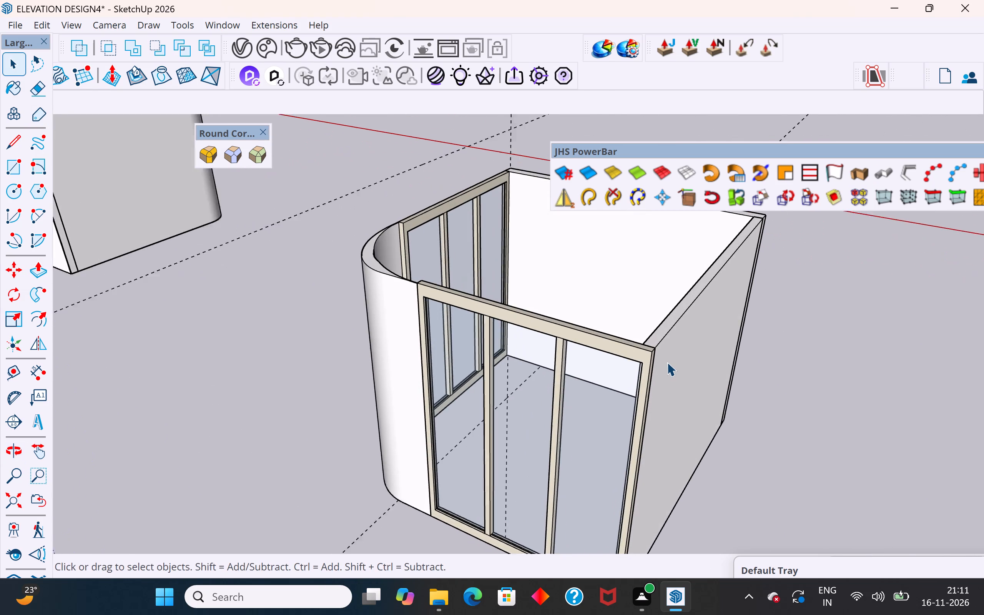
scroll(667, 362, "up", 2)
middle_click_drag(667, 362, 591, 341)
scroll(570, 356, "up", 2)
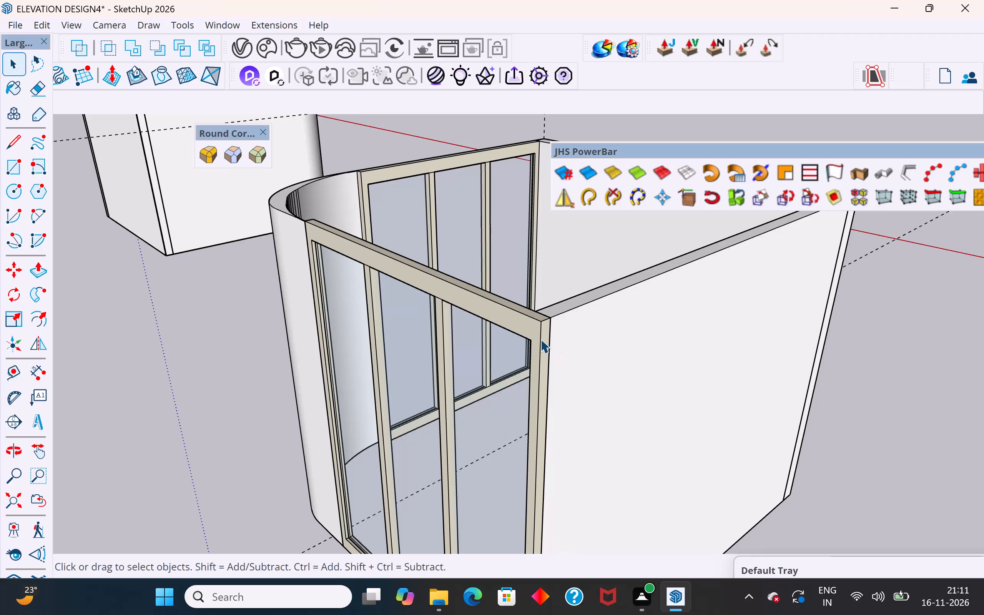
left_click(540, 339)
scroll(540, 339, "up", 4)
scroll(559, 235, "down", 3)
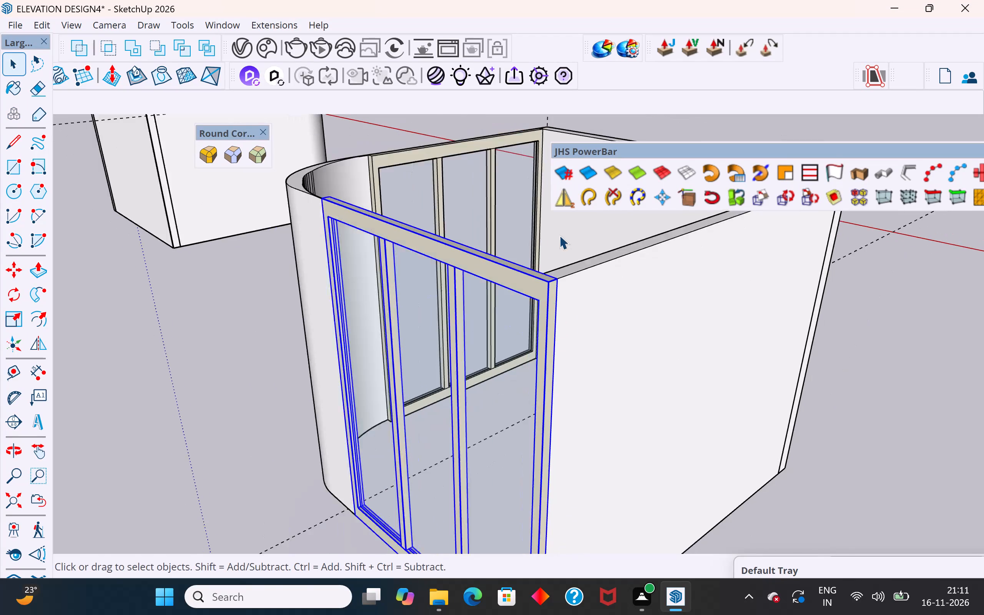
scroll(559, 235, "down", 1)
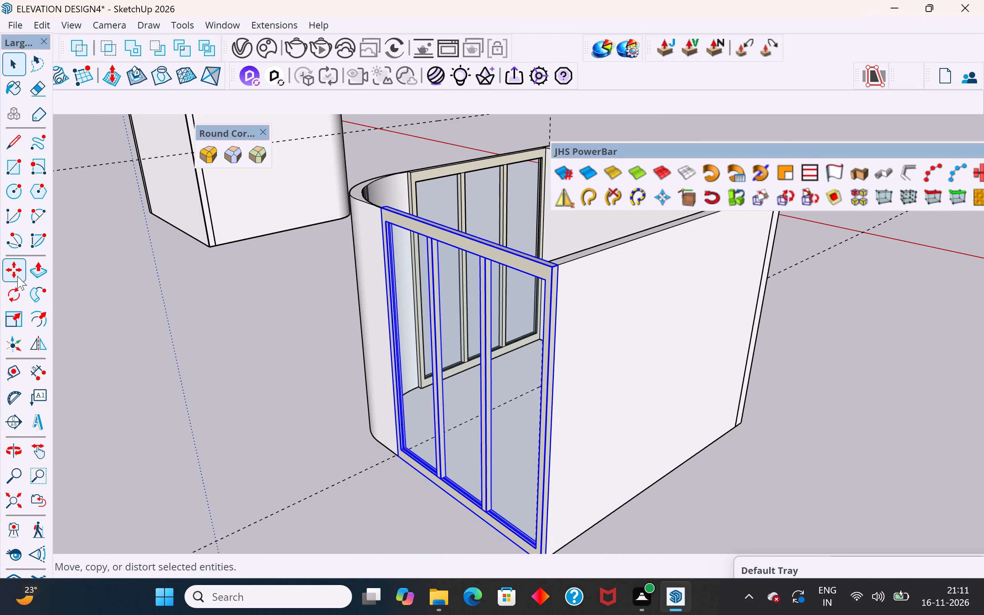
key("s")
scroll(468, 413, "up", 3)
scroll(549, 444, "up", 2)
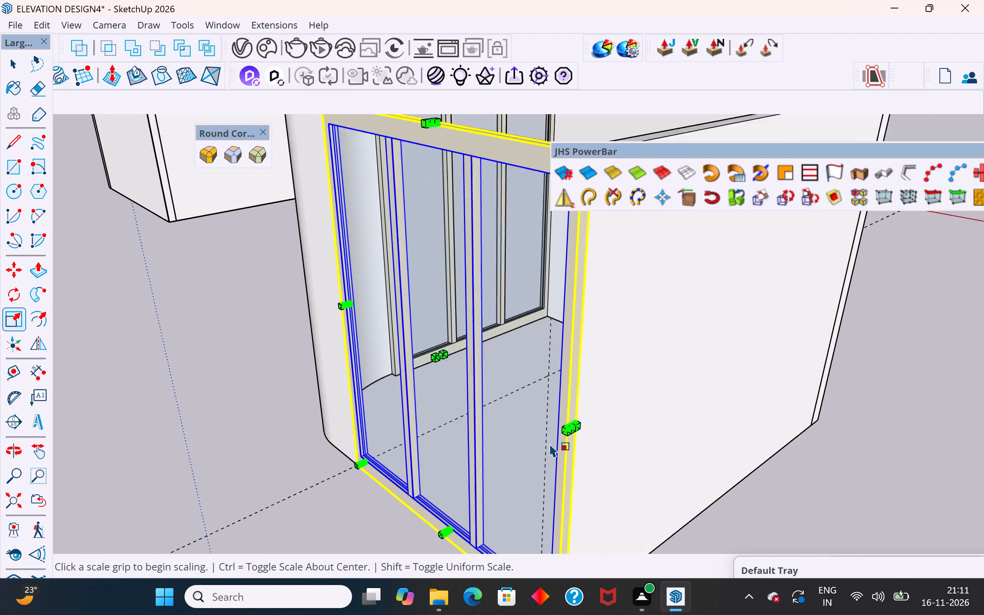
scroll(549, 444, "up", 9)
left_click(587, 412)
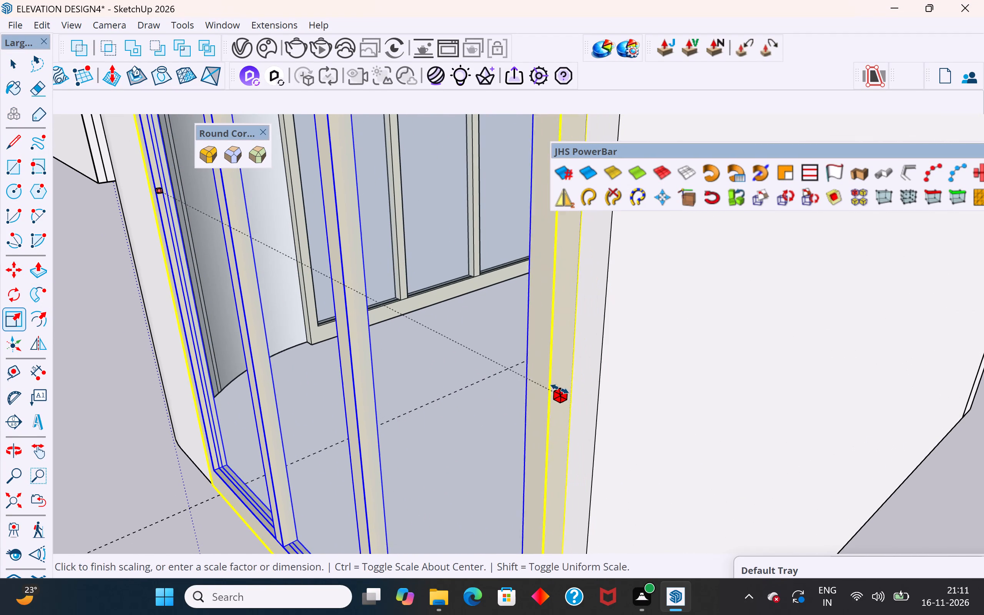
left_click(550, 369)
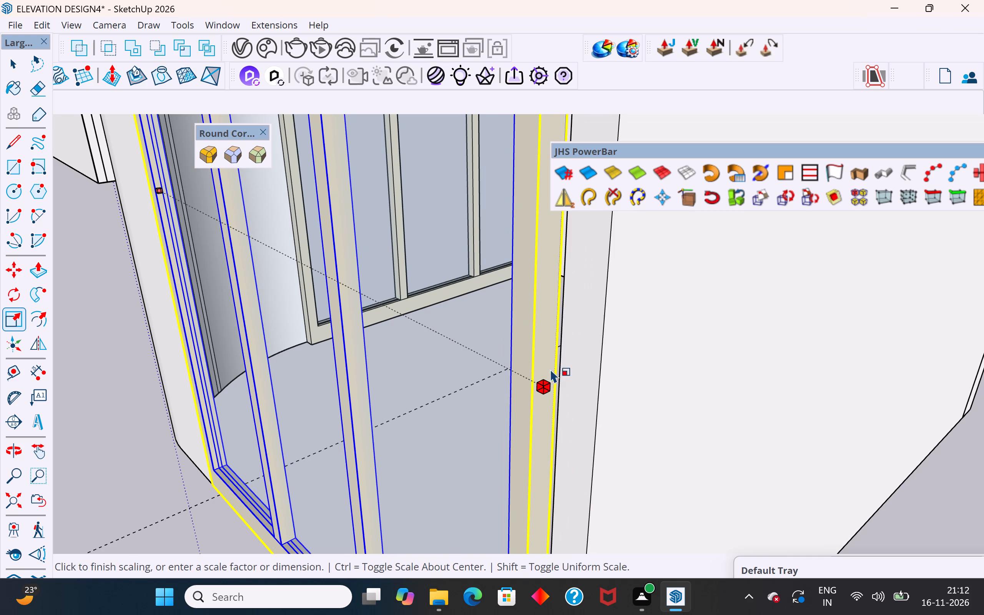
left_click(12, 69)
left_click(128, 260)
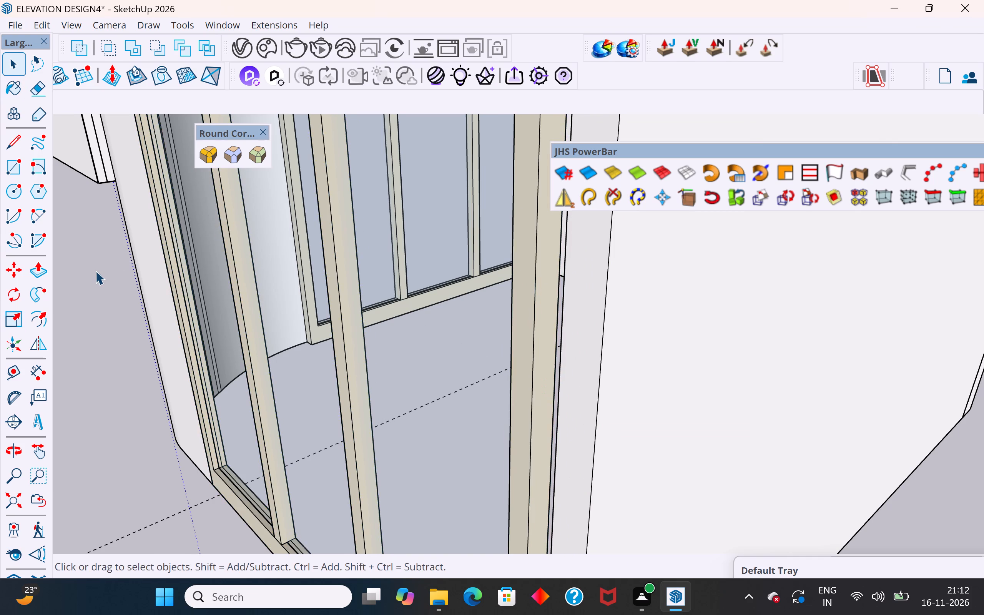
Push/Pull the moved wall's end face beside the narrowed window to the window's outer top corner.
scroll(95, 271, "down", 2)
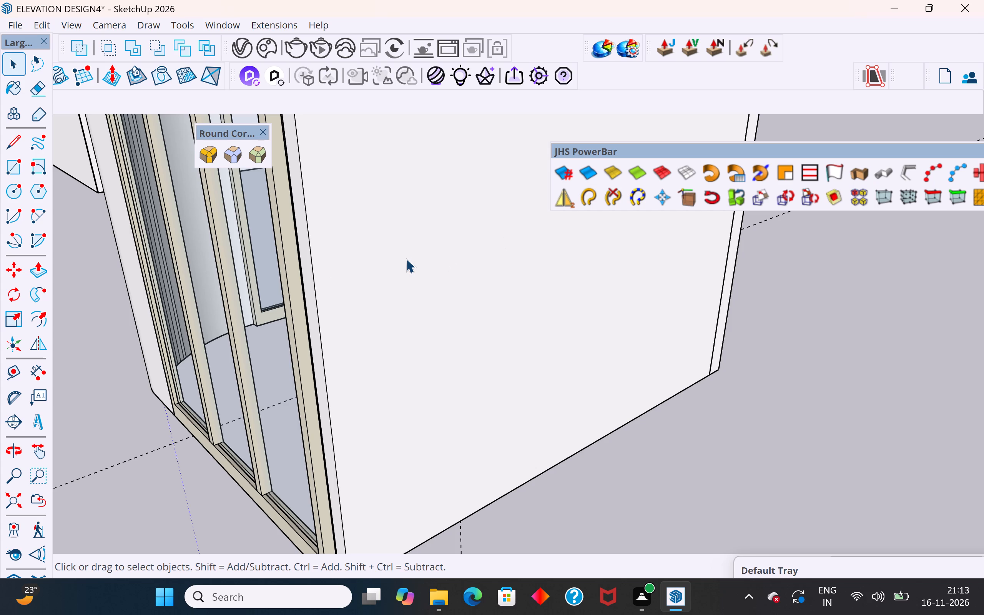
scroll(345, 262, "down", 4)
scroll(355, 322, "down", 5)
middle_click_drag(357, 352, 424, 437)
scroll(315, 289, "up", 3)
left_click(369, 305)
left_click(385, 309)
double_click(385, 309)
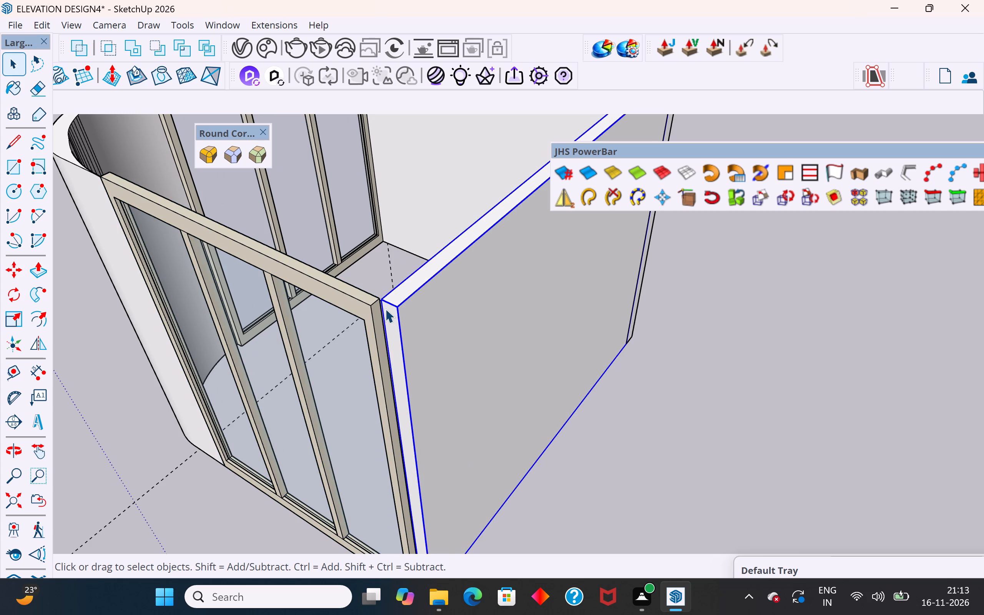
left_click(391, 314)
left_click(37, 269)
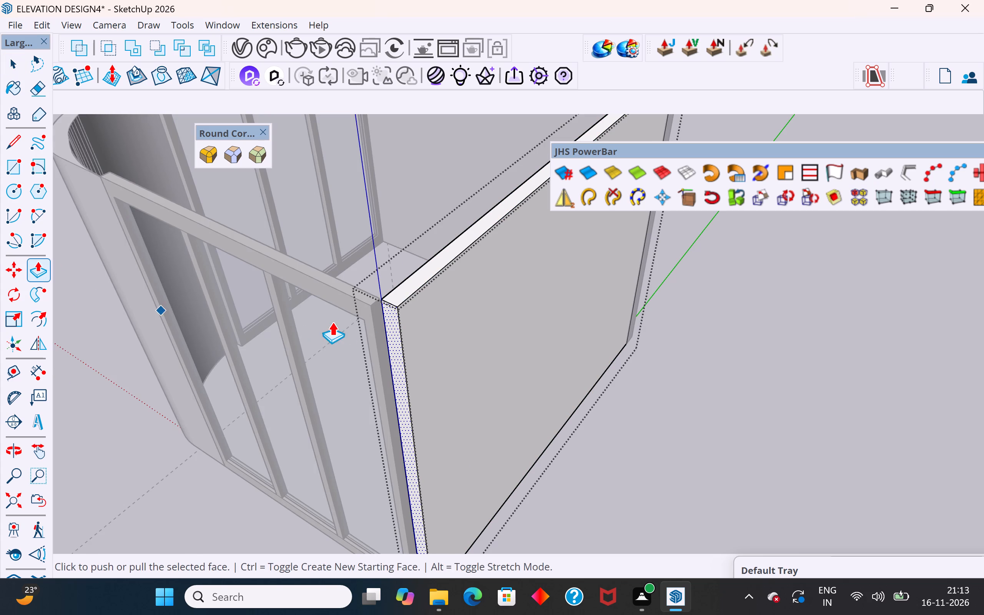
scroll(381, 300, "up", 8)
left_click(381, 300)
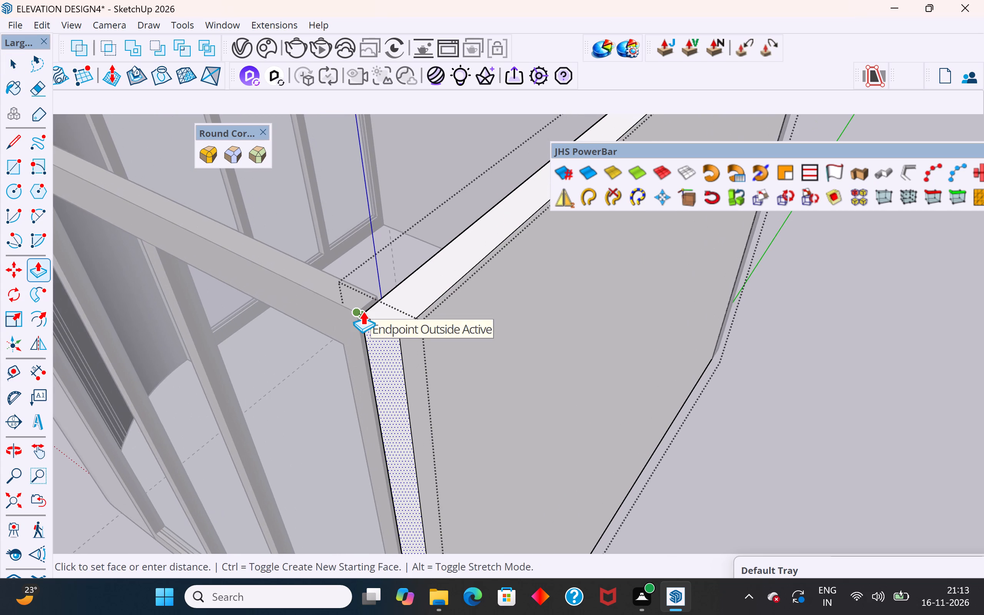
left_click(363, 311)
middle_click_drag(342, 298, 442, 317)
middle_click_drag(441, 344, 447, 336)
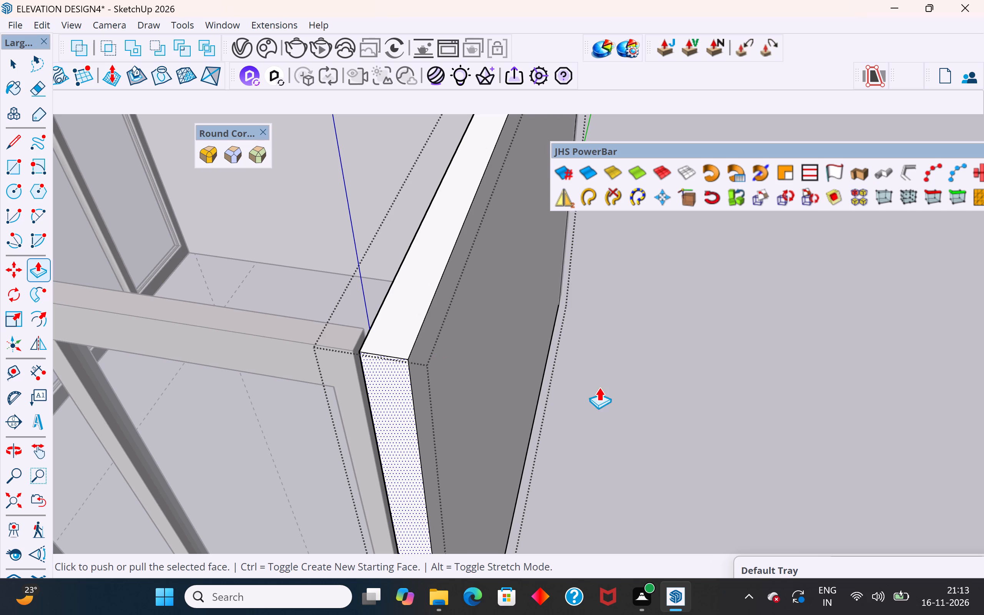
left_click(14, 65)
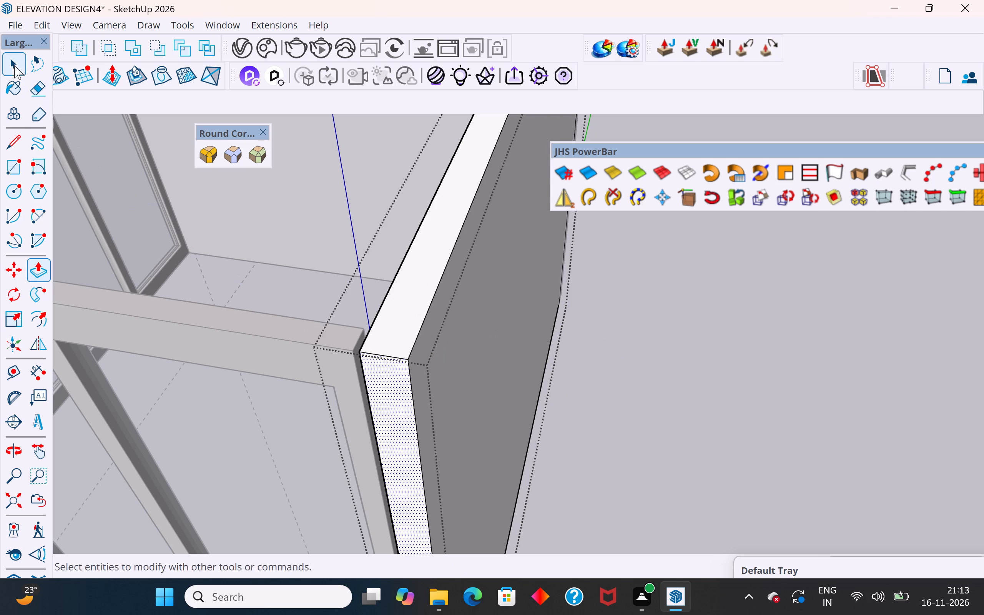
Scale the three-pane window beside the extended straight wall slightly wider, closing the narrow gap between its outer side and that wall.
left_click(682, 419)
scroll(665, 412, "down", 6)
middle_click_drag(660, 412, 657, 344)
scroll(660, 412, "up", 1)
scroll(542, 322, "up", 3)
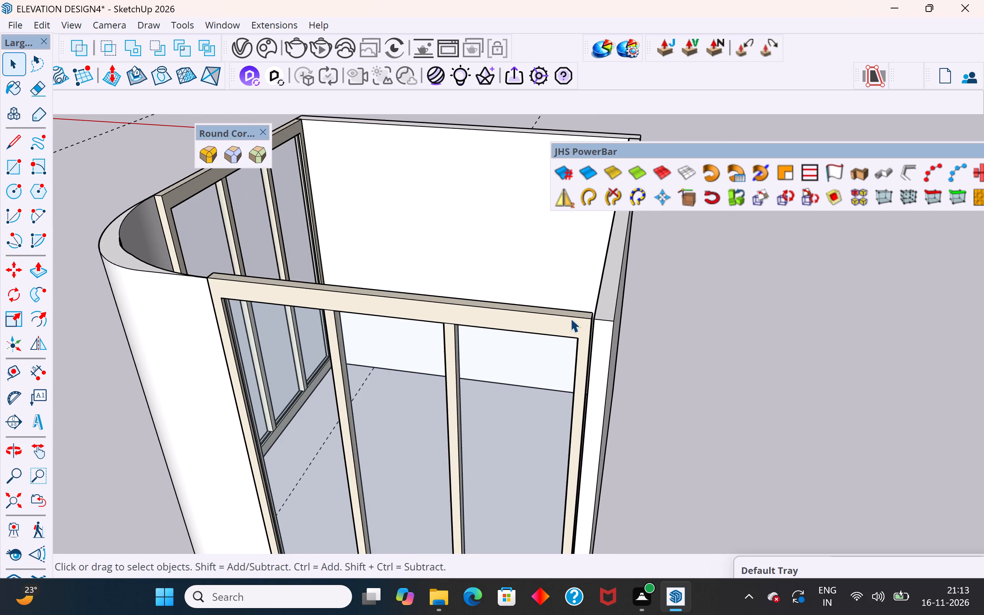
left_click(570, 318)
scroll(570, 318, "up", 5)
key("s")
scroll(566, 318, "down", 7)
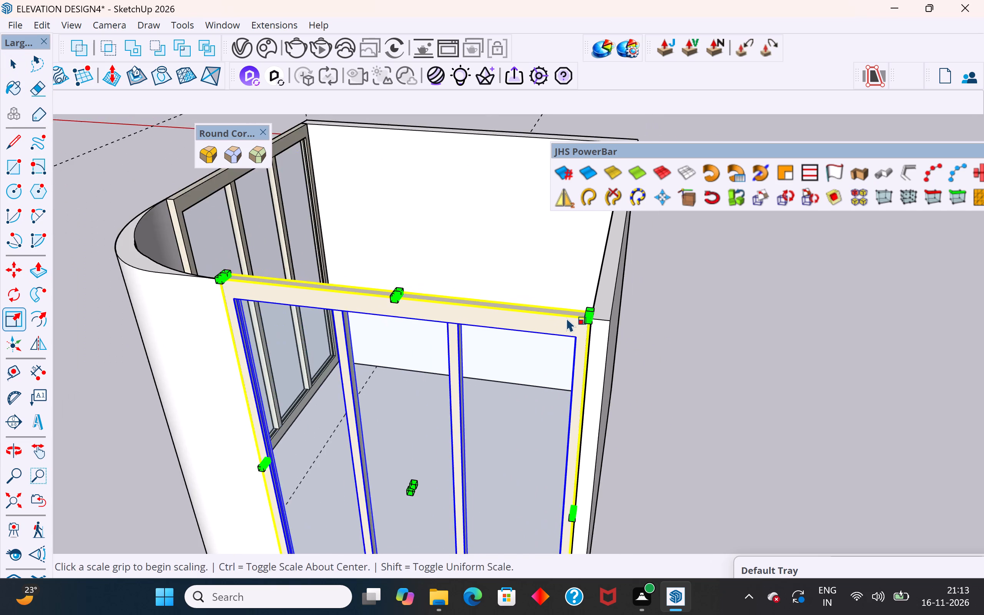
scroll(566, 318, "down", 3)
scroll(603, 480, "up", 13)
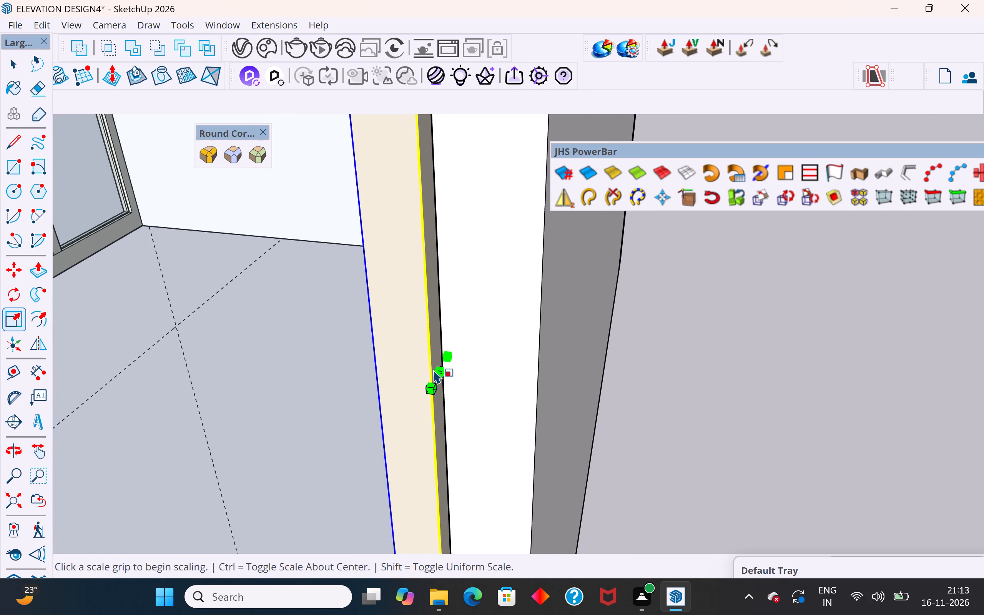
left_click(439, 371)
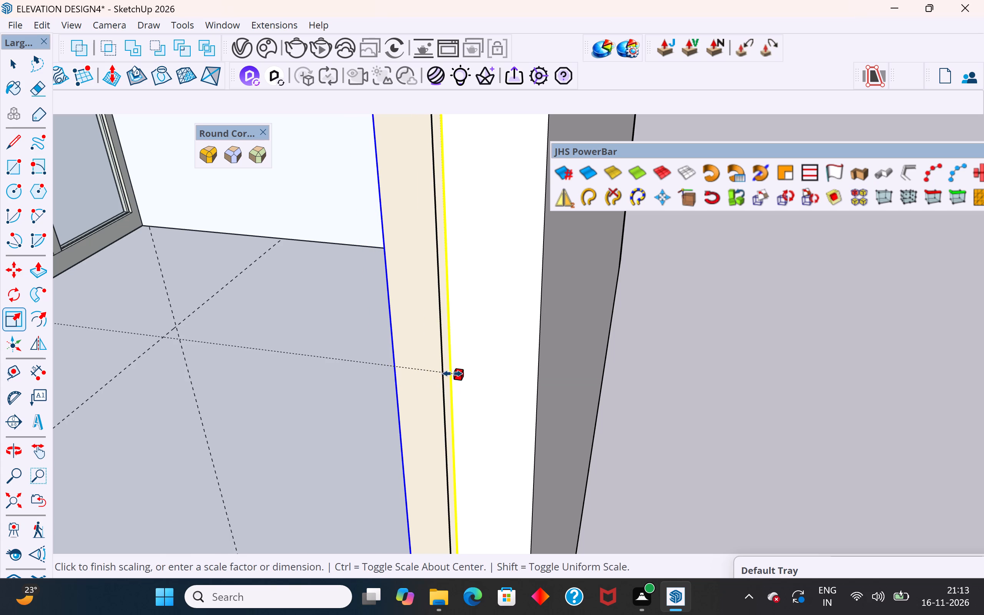
left_click(451, 372)
scroll(653, 420, "down", 4)
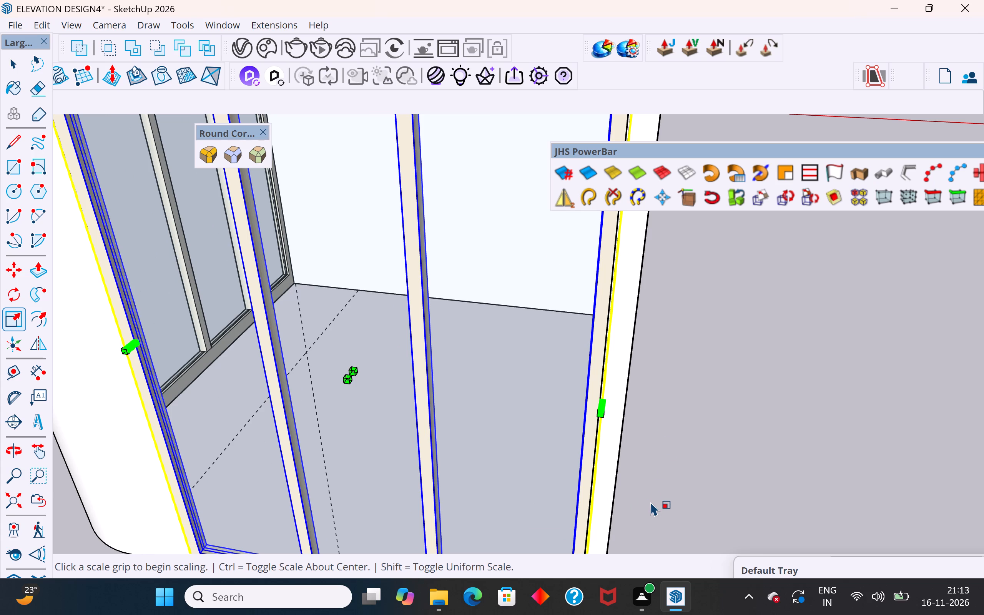
scroll(609, 425, "down", 5)
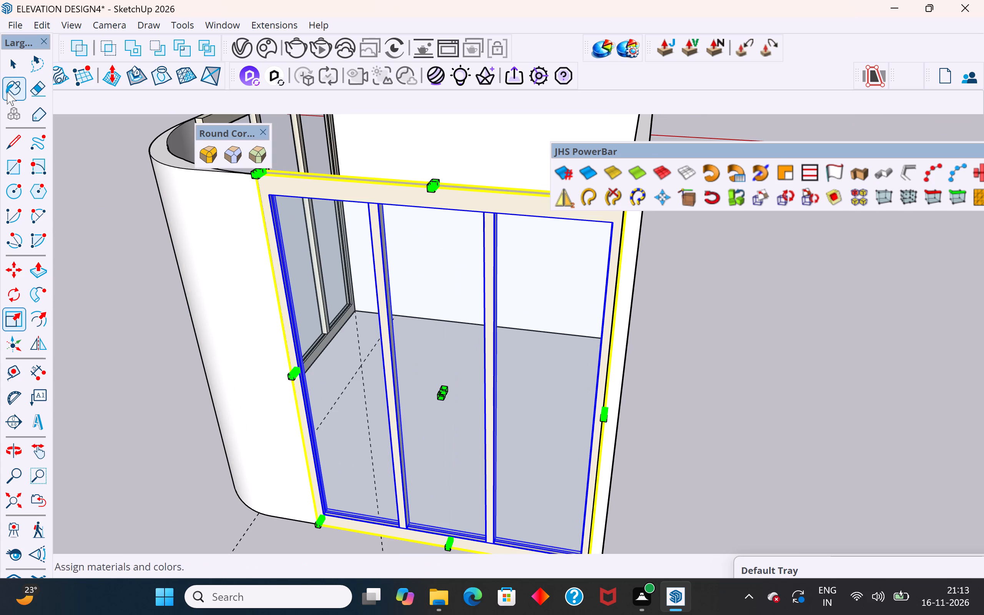
left_click(13, 64)
left_click(60, 167)
left_click(162, 291)
Delete all the dashed guide lines from the model.
scroll(178, 356, "down", 6)
middle_click_drag(189, 362, 351, 366)
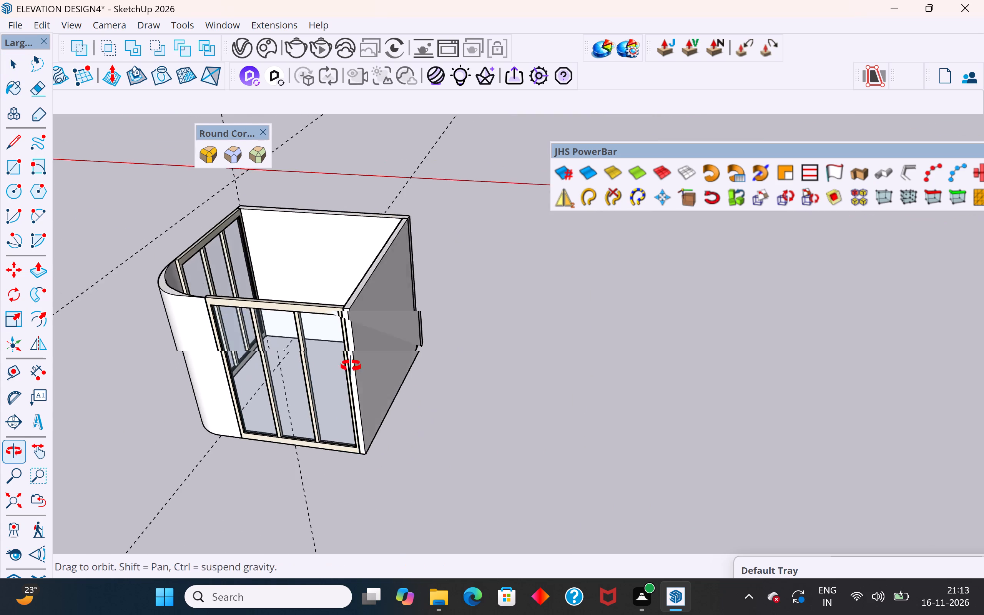
middle_click_drag(351, 366, 499, 349)
scroll(386, 290, "down", 5)
middle_click_drag(384, 351, 420, 252)
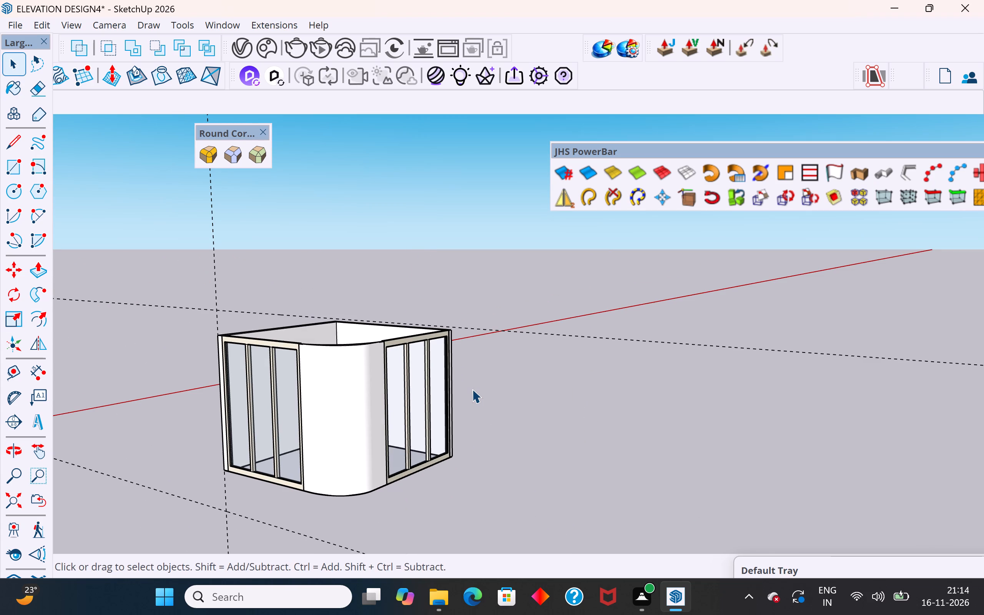
scroll(432, 435, "down", 2)
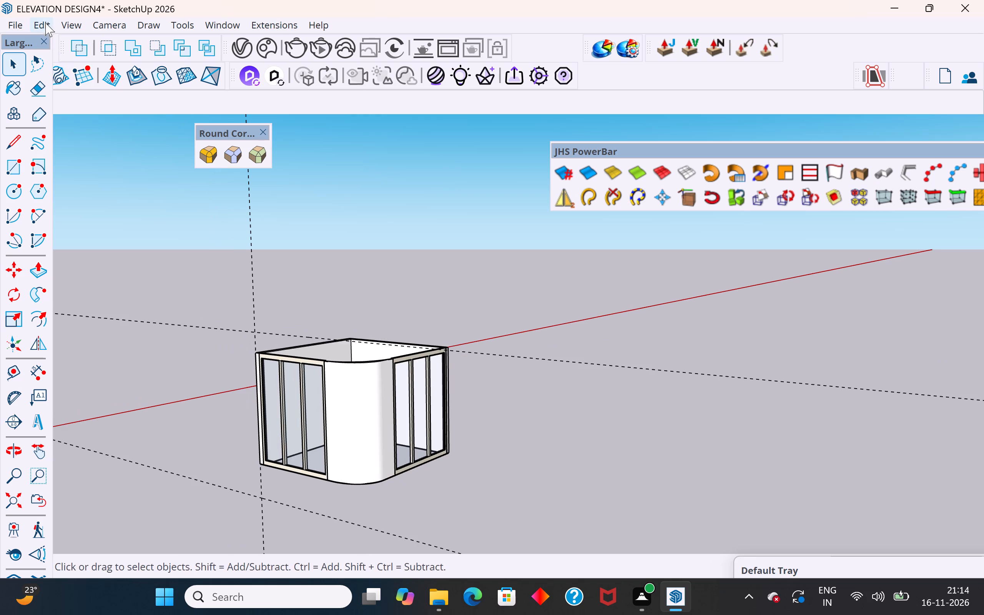
left_click(45, 22)
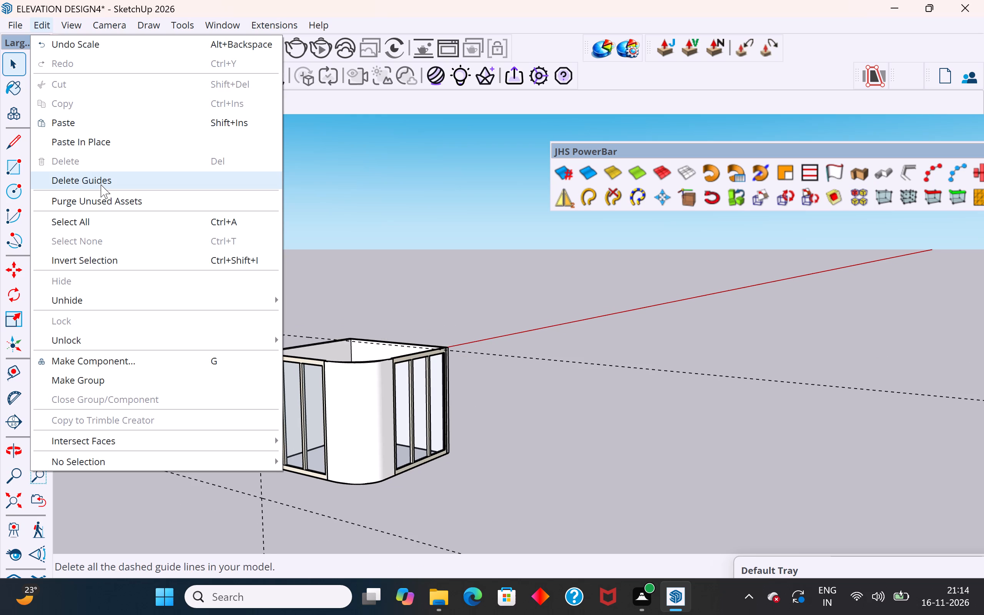
left_click(107, 174)
left_click(170, 229)
Examine the two-storey house elevation together with the separate rounded-corner room and the other loose pieces.
scroll(331, 319, "down", 6)
middle_click_drag(427, 374, 307, 378)
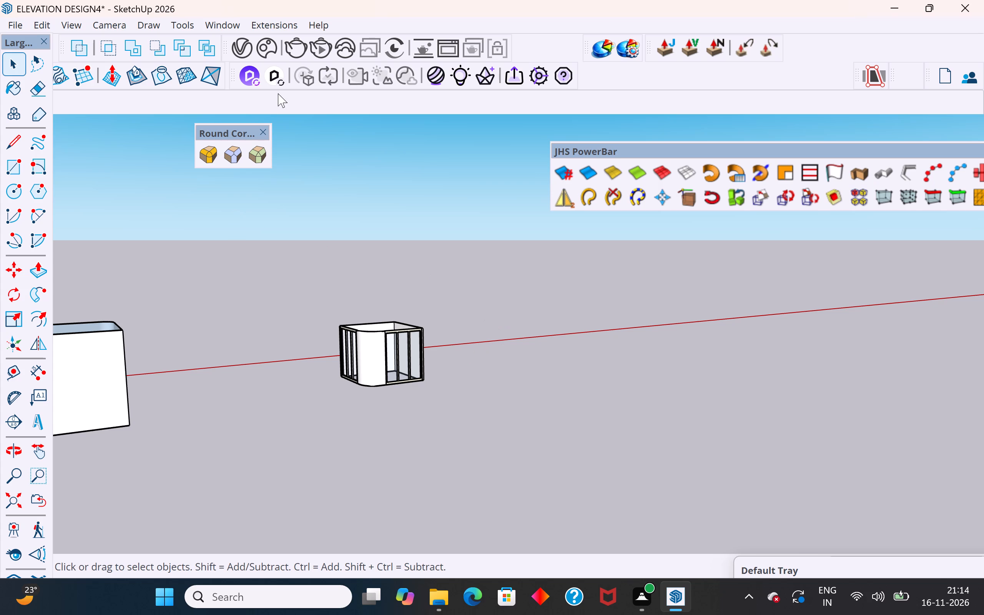
scroll(608, 279, "down", 6)
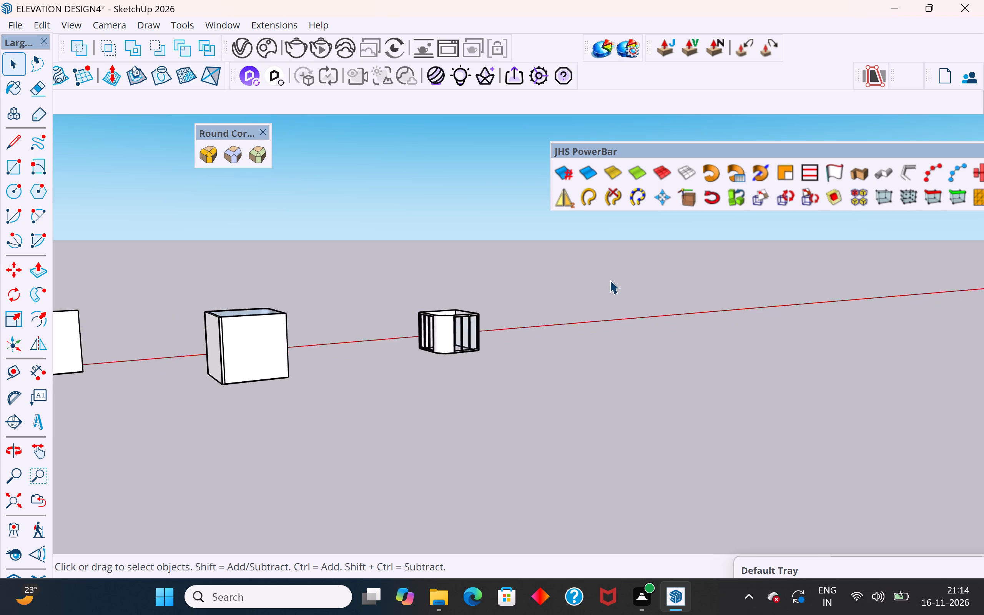
scroll(610, 280, "down", 9)
middle_click_drag(582, 302, 532, 307)
scroll(266, 323, "up", 12)
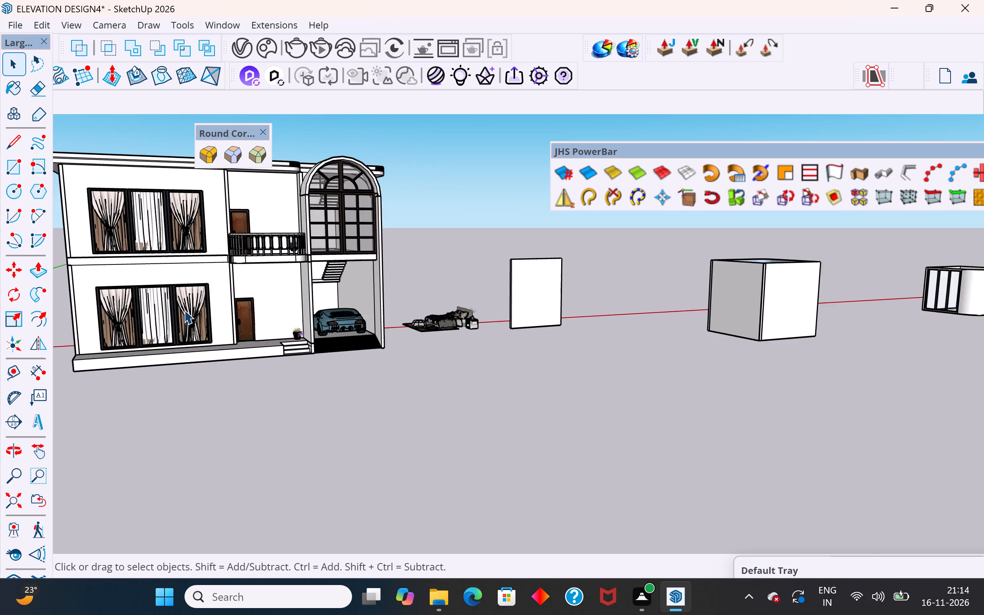
scroll(184, 310, "up", 2)
middle_click_drag(185, 321, 175, 381)
scroll(173, 383, "up", 1)
scroll(152, 401, "down", 10)
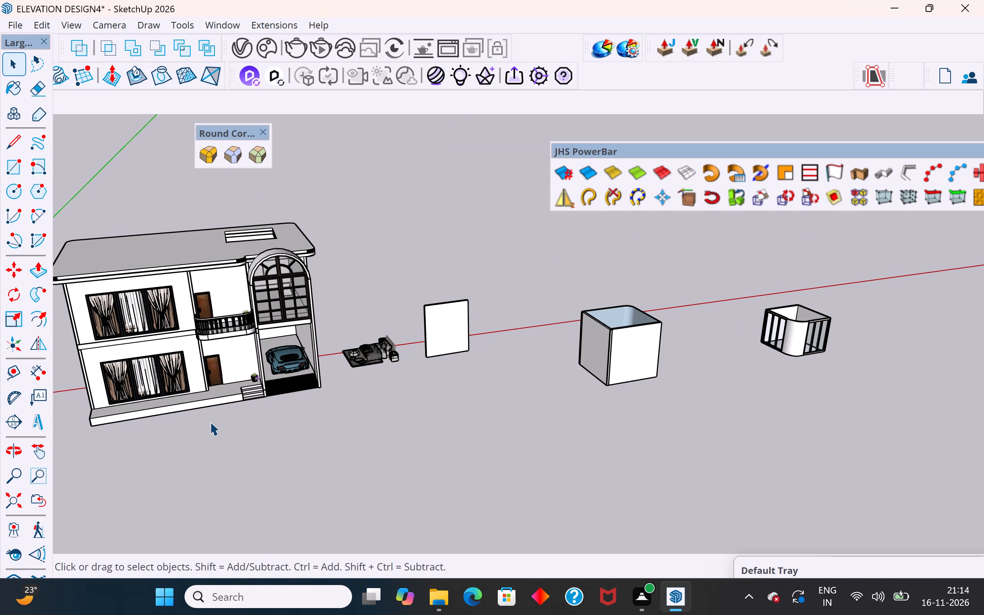
Search 3D Warehouse for CURTAIN, replacing the previous search term.
left_click(226, 22)
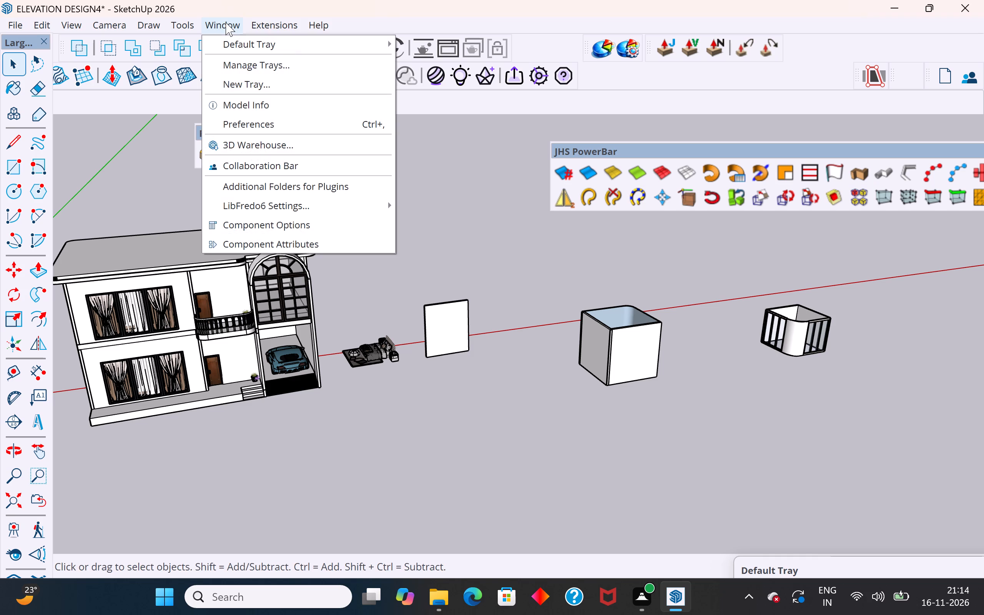
left_click(264, 141)
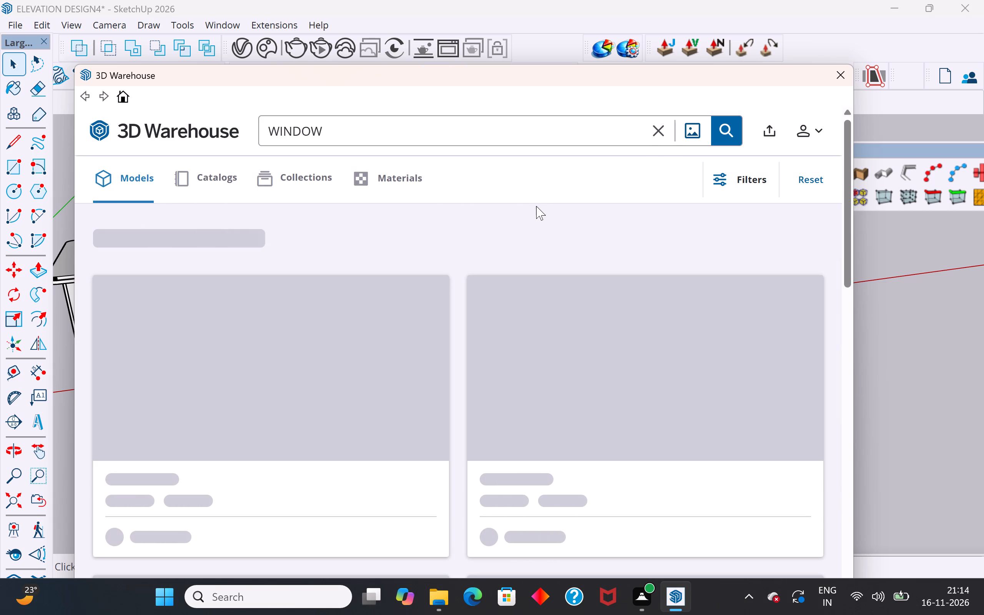
left_click(650, 132)
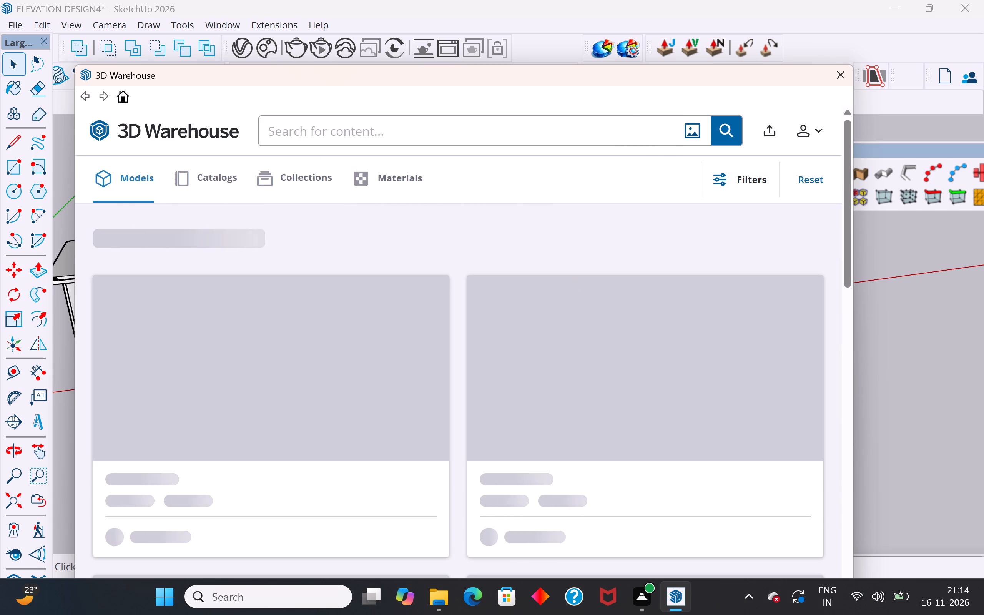
left_click(340, 130)
key("b")
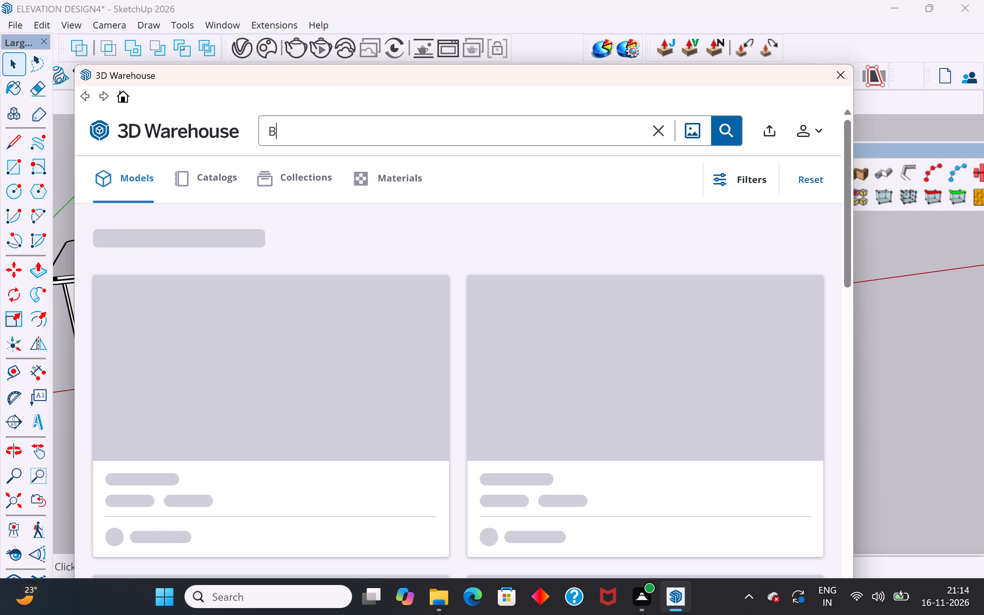
key("e")
left_click(658, 130)
left_click(450, 141)
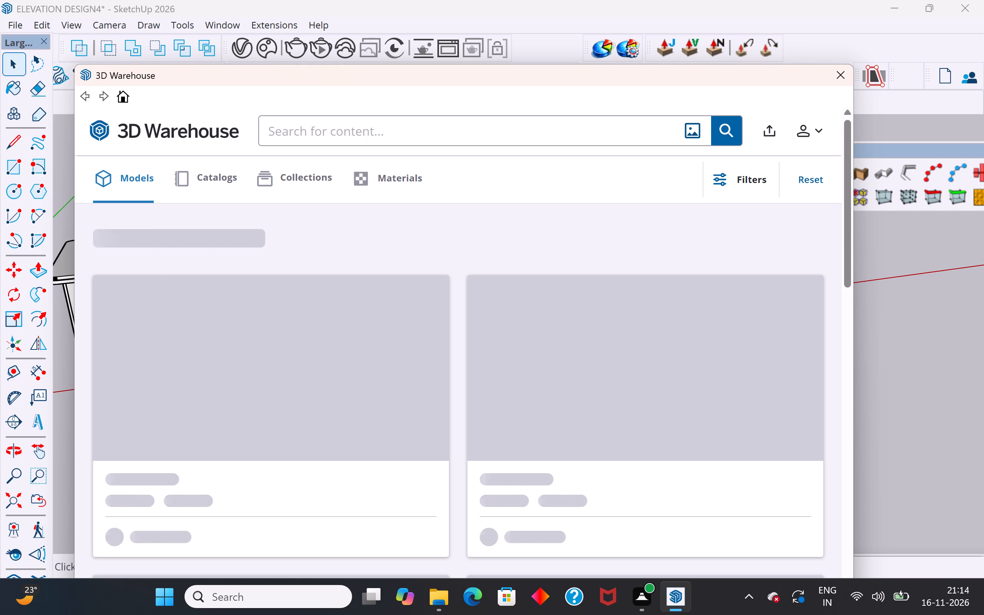
type("CURTAIN")
key("space")
key("Return")
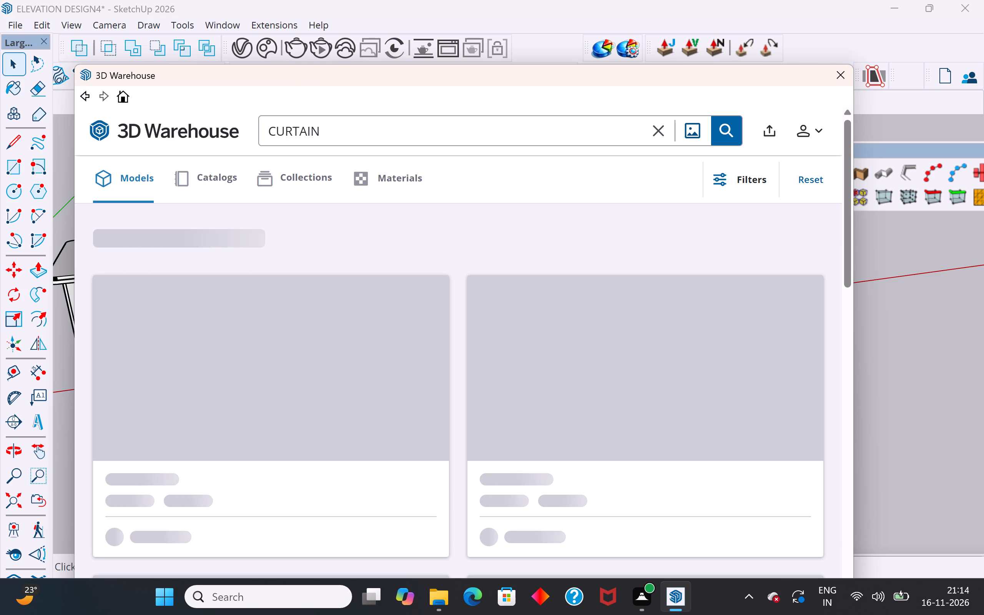
left_click(722, 131)
Look through the CURTAIN model results in 3D Warehouse for a suitable curtain.
scroll(241, 547, "down", 4)
scroll(219, 614, "down", 4)
scroll(213, 614, "up", 5)
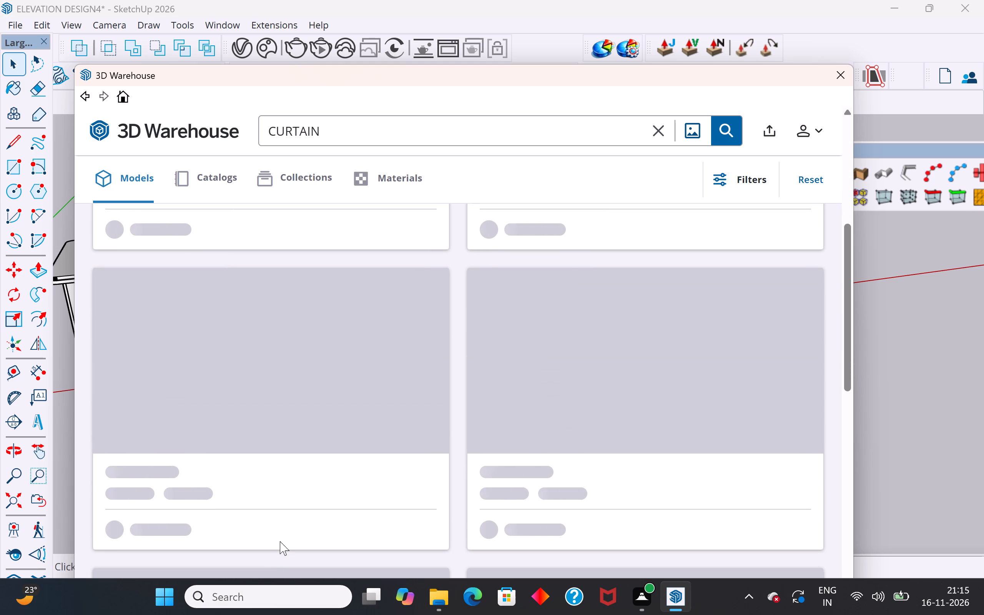
scroll(447, 424, "up", 10)
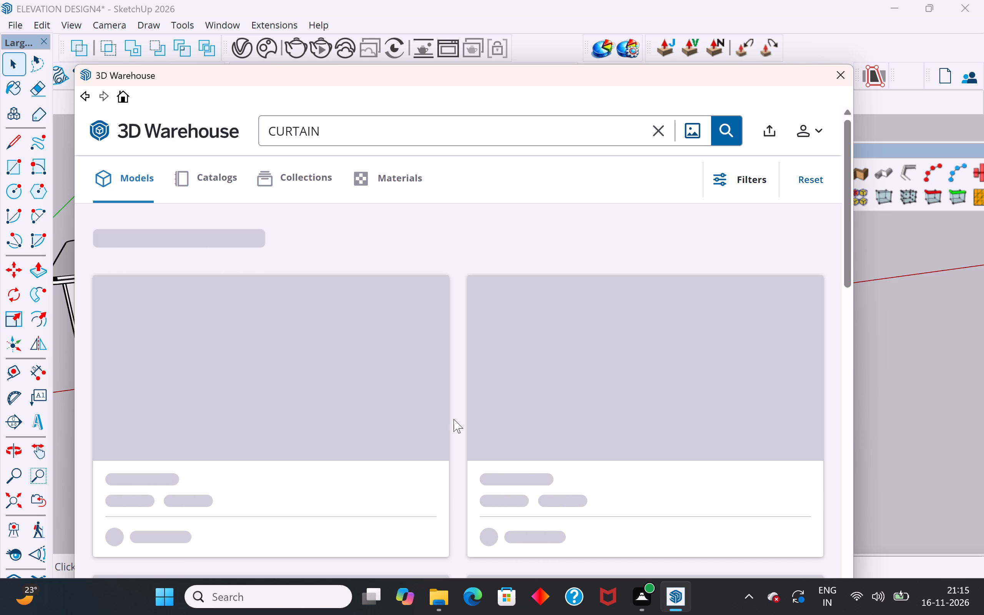
scroll(454, 419, "down", 5)
scroll(555, 401, "down", 3)
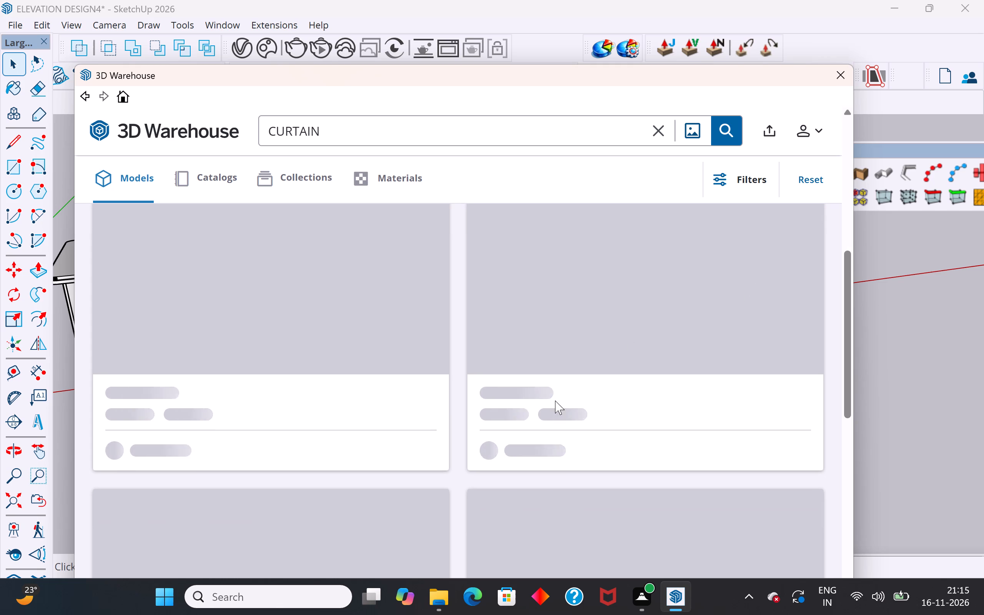
scroll(555, 401, "down", 5)
scroll(555, 401, "up", 7)
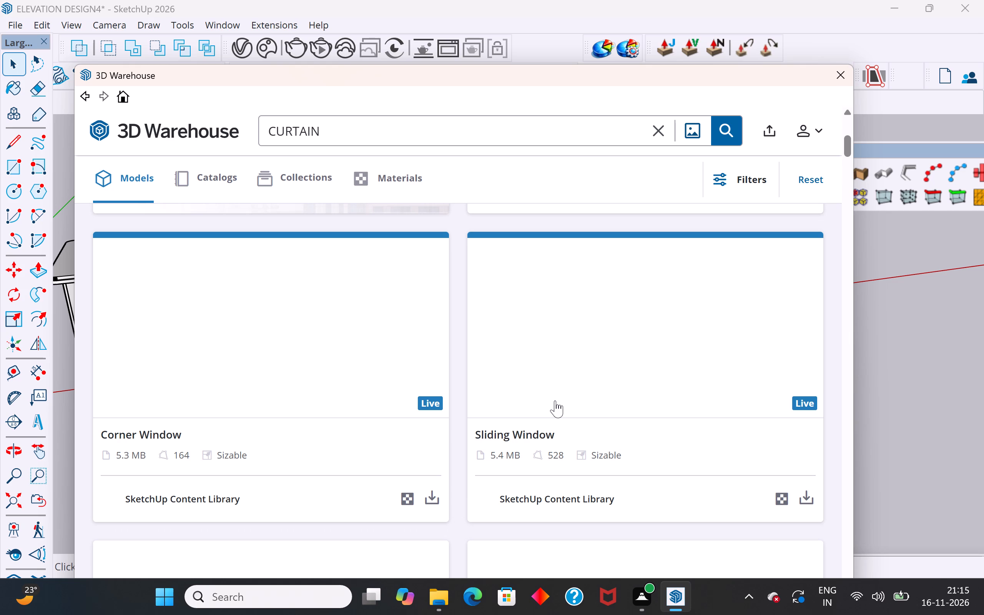
scroll(585, 447, "down", 3)
scroll(585, 447, "up", 3)
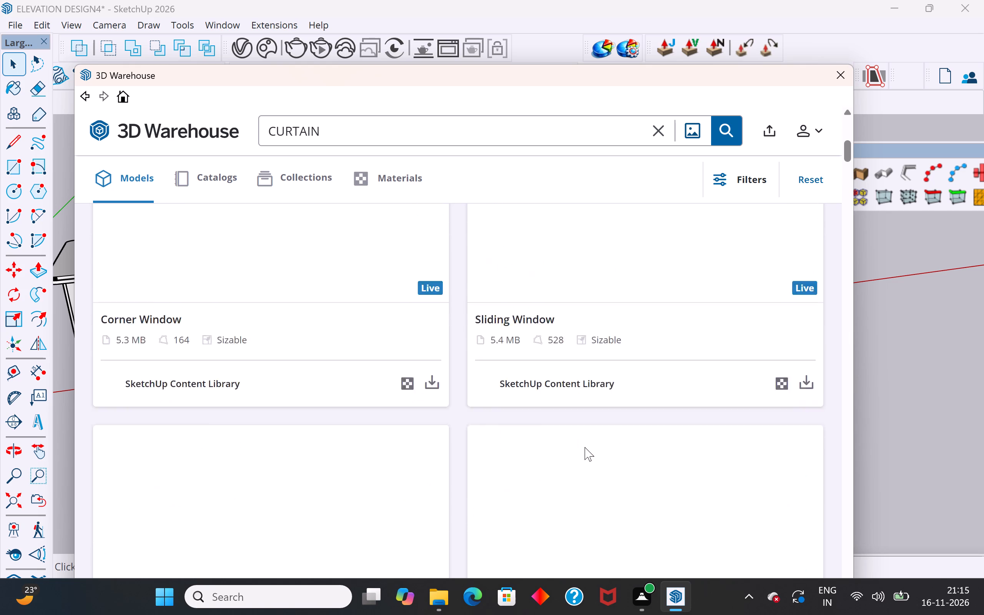
scroll(585, 447, "up", 15)
scroll(585, 447, "up", 6)
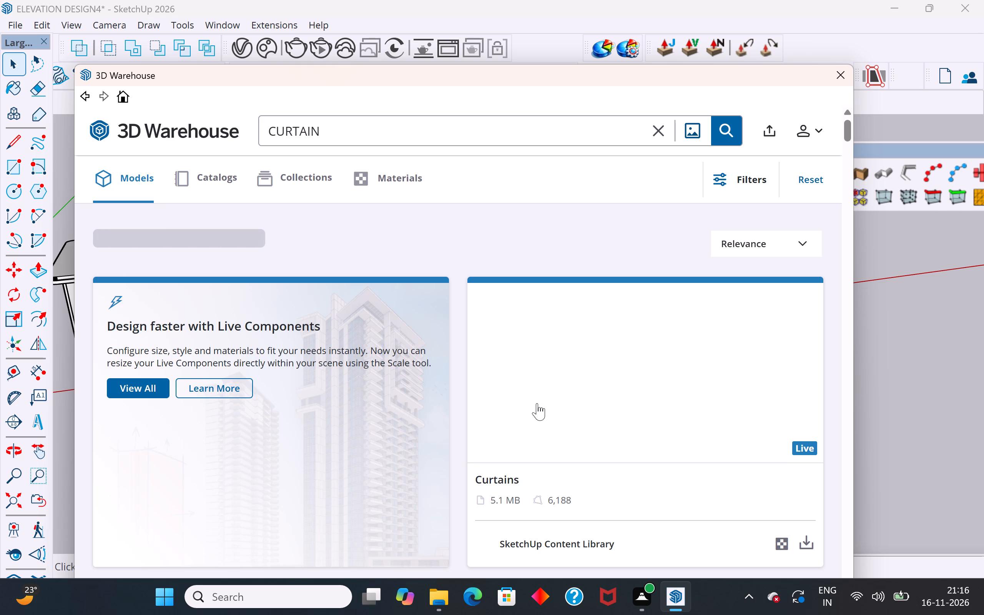
scroll(531, 410, "down", 3)
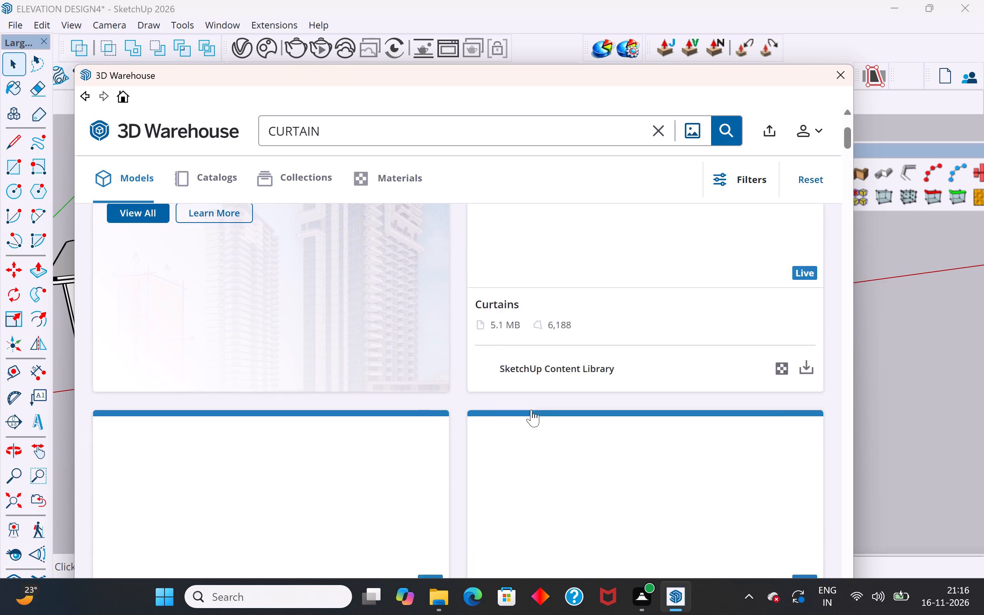
scroll(531, 410, "down", 15)
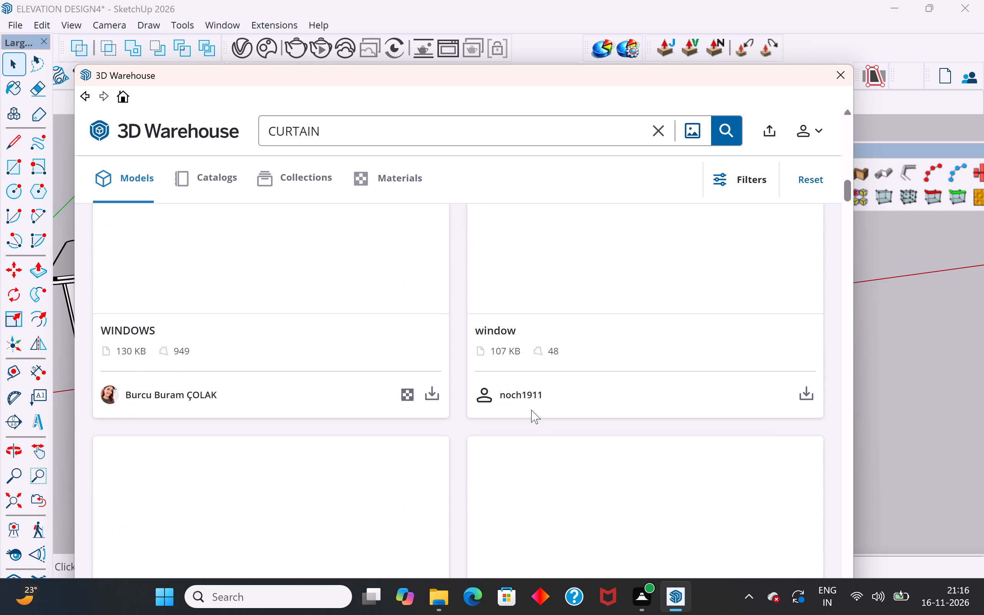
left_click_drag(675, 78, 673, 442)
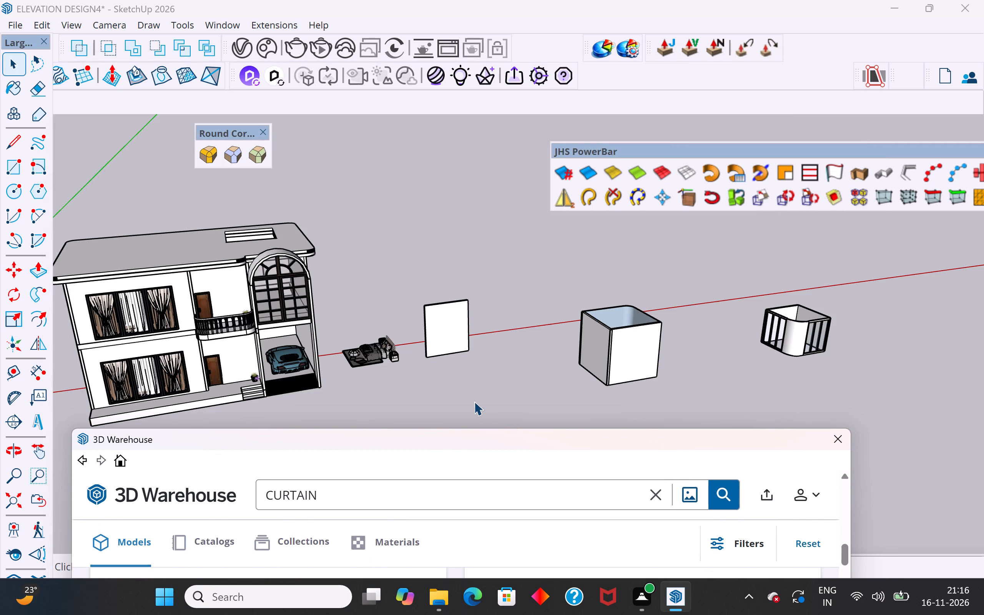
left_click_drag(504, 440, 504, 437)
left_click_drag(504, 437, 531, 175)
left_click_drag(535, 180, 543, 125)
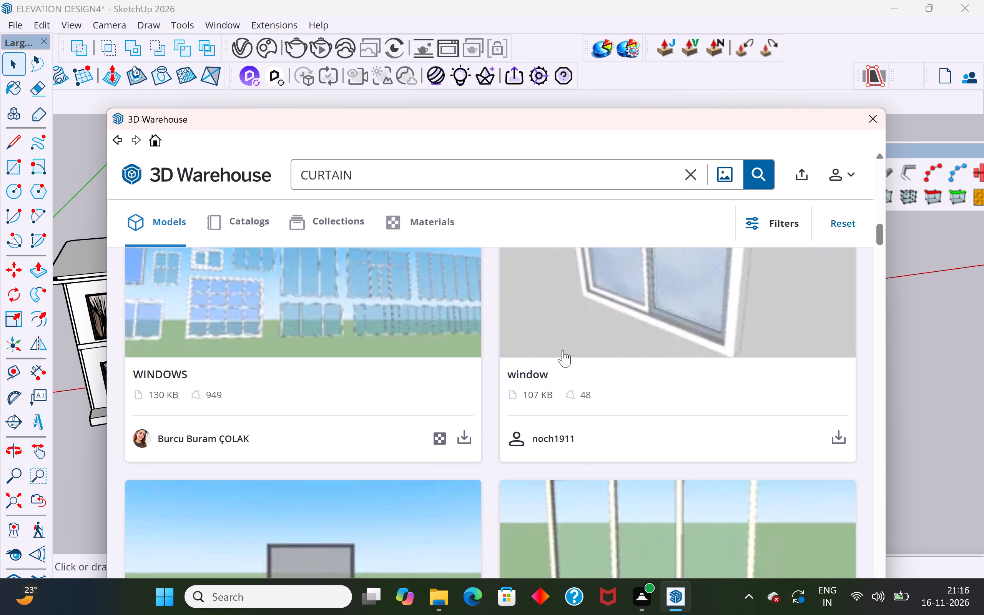
Check more of the CURTAIN results for a usable model, rerun the search, and close 3D Warehouse.
scroll(583, 411, "down", 8)
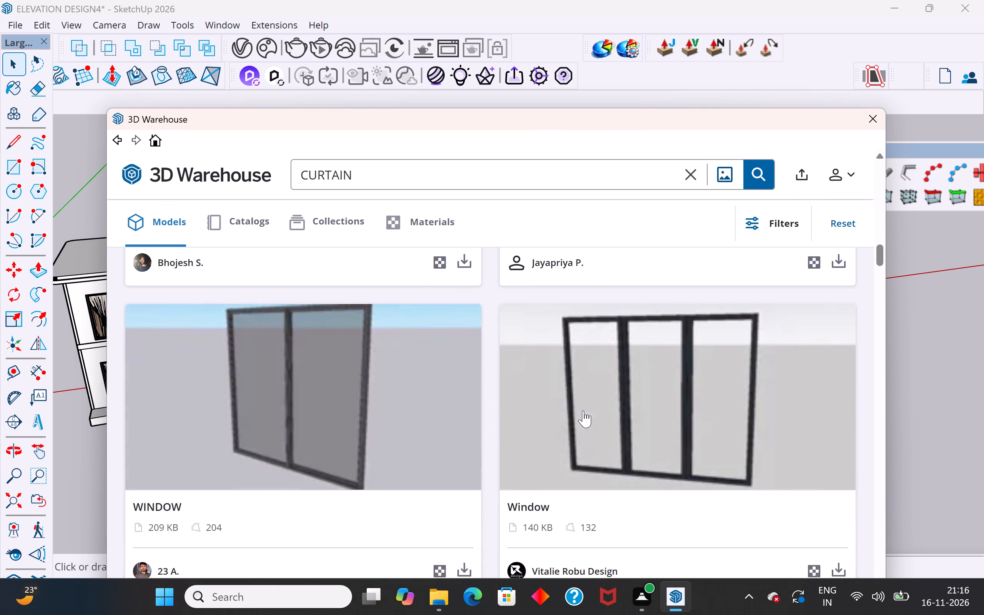
scroll(583, 411, "down", 2)
scroll(583, 411, "up", 9)
left_click(764, 175)
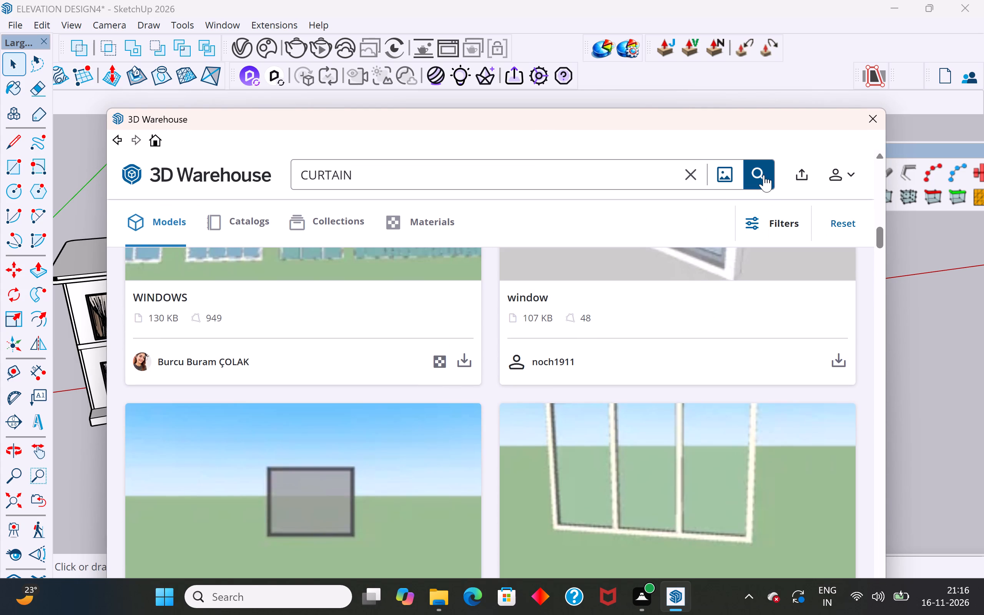
scroll(726, 405, "up", 10)
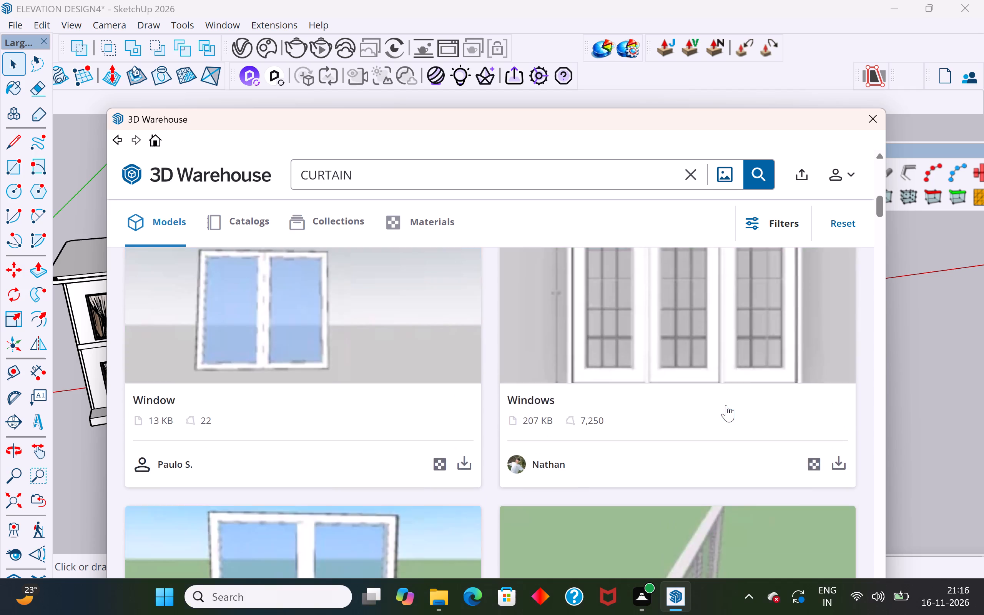
scroll(726, 405, "down", 7)
scroll(726, 405, "up", 12)
left_click(878, 121)
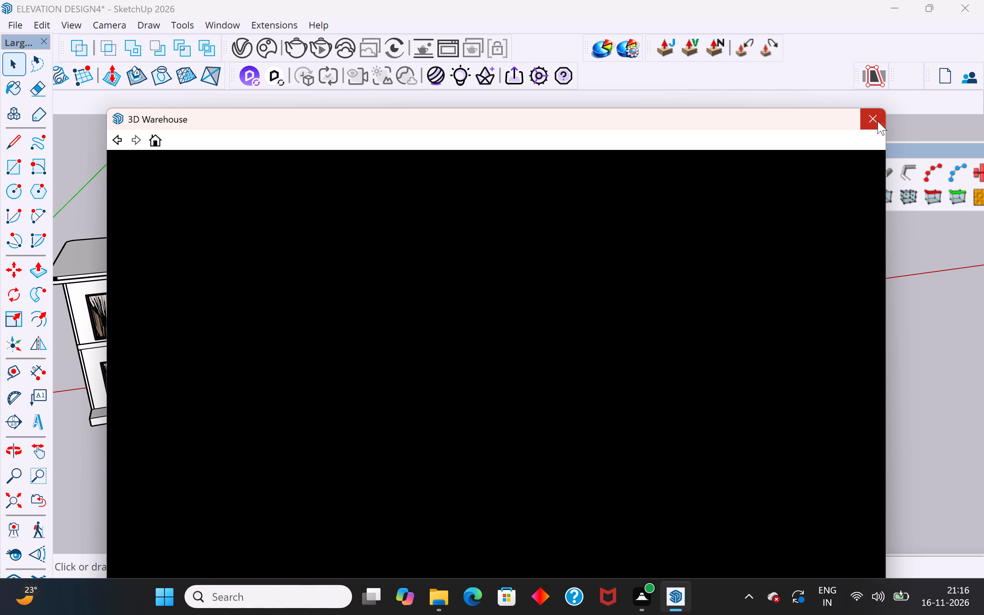
Hide the three-pane window frame on the house's upper floor to expose the curtains behind it.
left_click(513, 424)
scroll(706, 384, "down", 6)
scroll(435, 372, "up", 5)
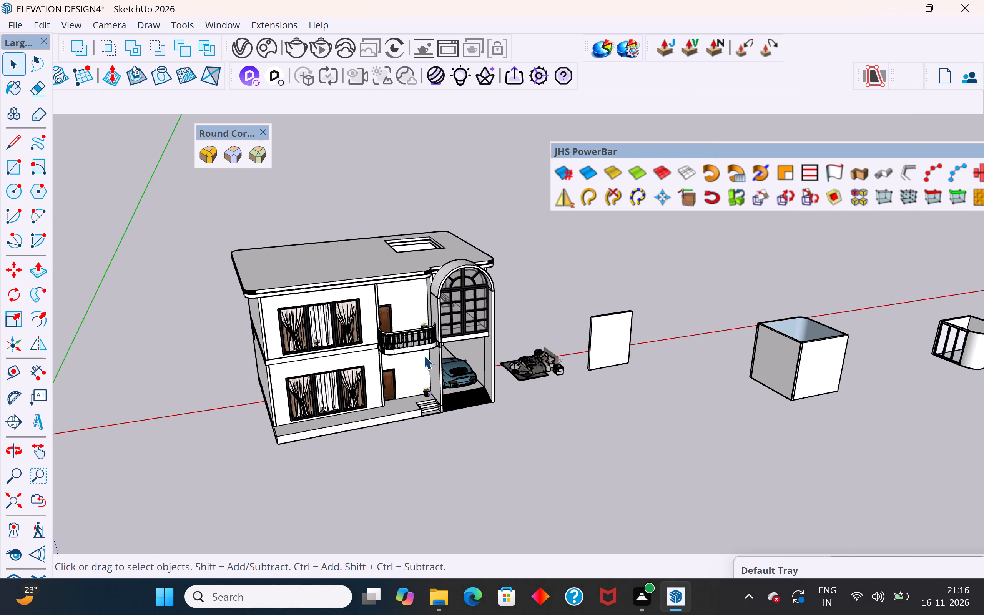
left_click(537, 371)
middle_click_drag(530, 373, 396, 398)
scroll(511, 439, "down", 3)
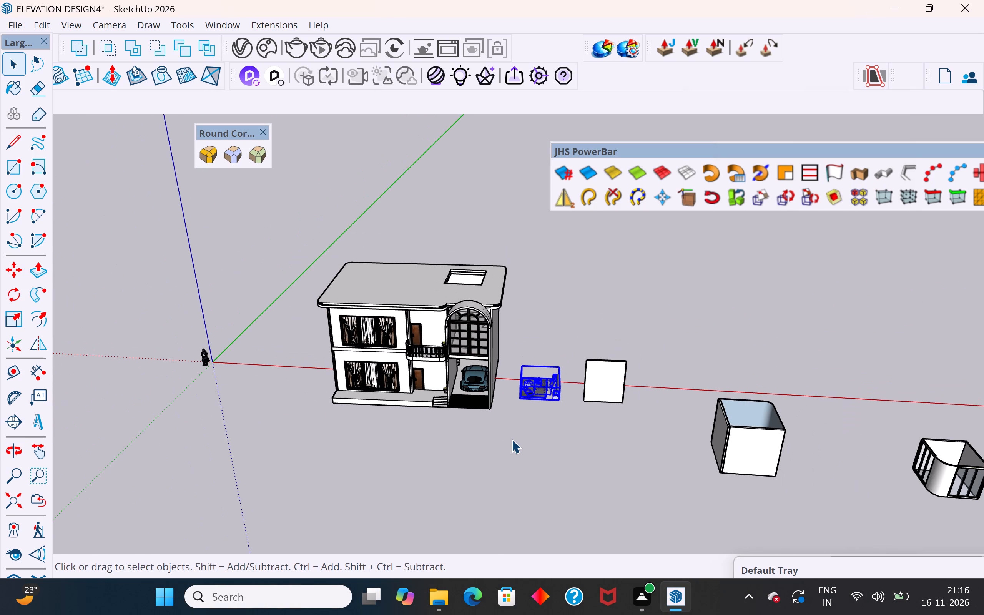
scroll(376, 331, "up", 7)
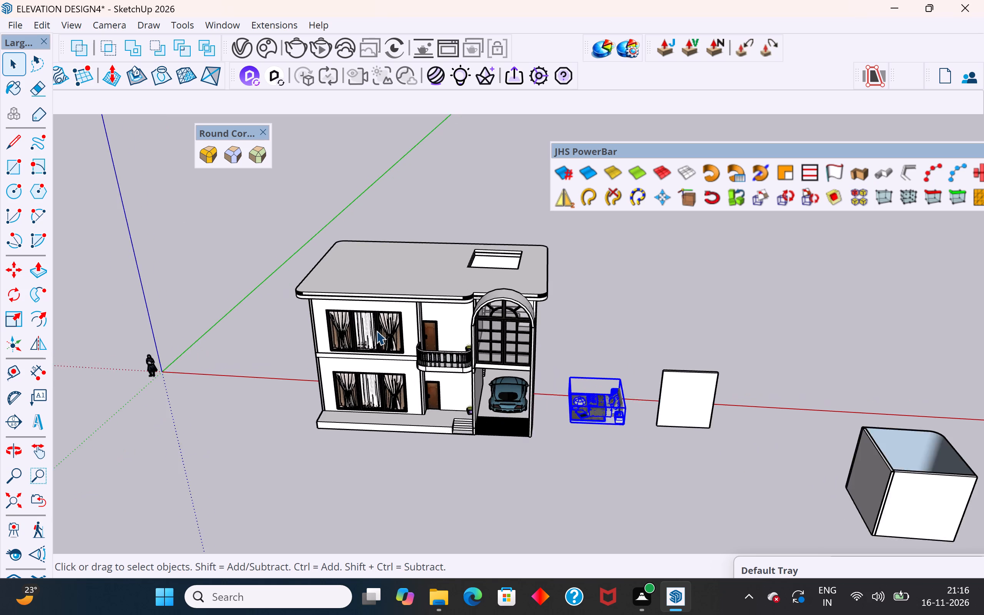
scroll(376, 331, "up", 7)
scroll(376, 288, "up", 7)
left_click(387, 331)
right_click(387, 331)
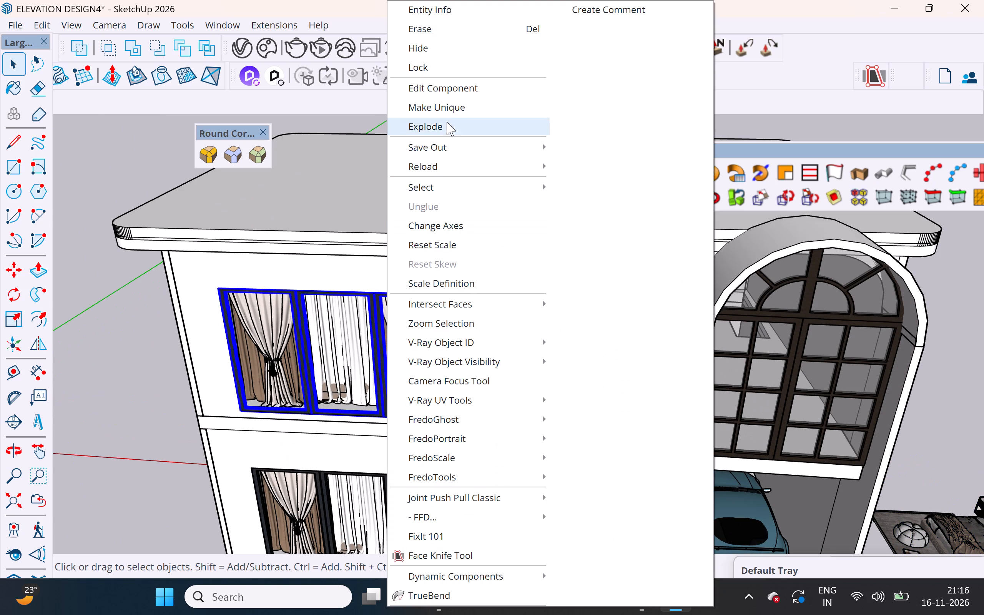
left_click(449, 49)
Copy the upper-floor window's curtains and place the copy on open ground beside the separate rounded-corner room.
left_click(381, 342)
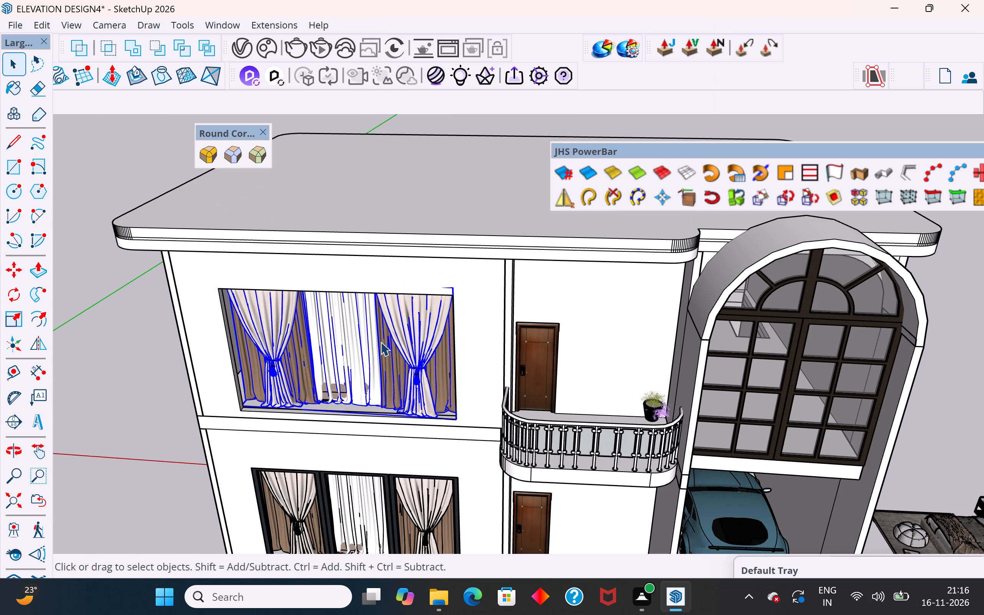
key("m")
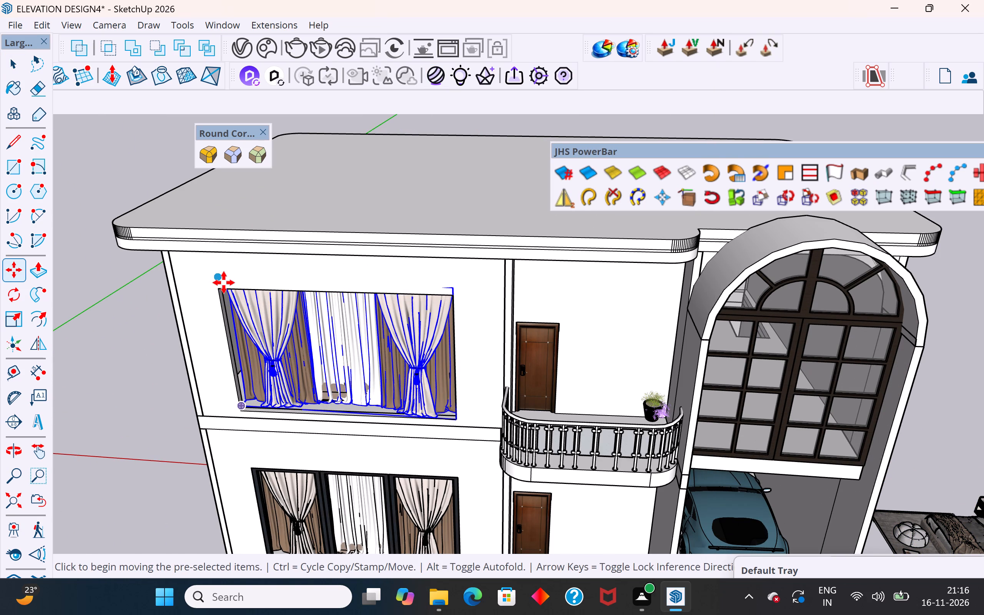
left_click(224, 283, "ctrl")
scroll(224, 283, "down", 9)
scroll(494, 322, "down", 5)
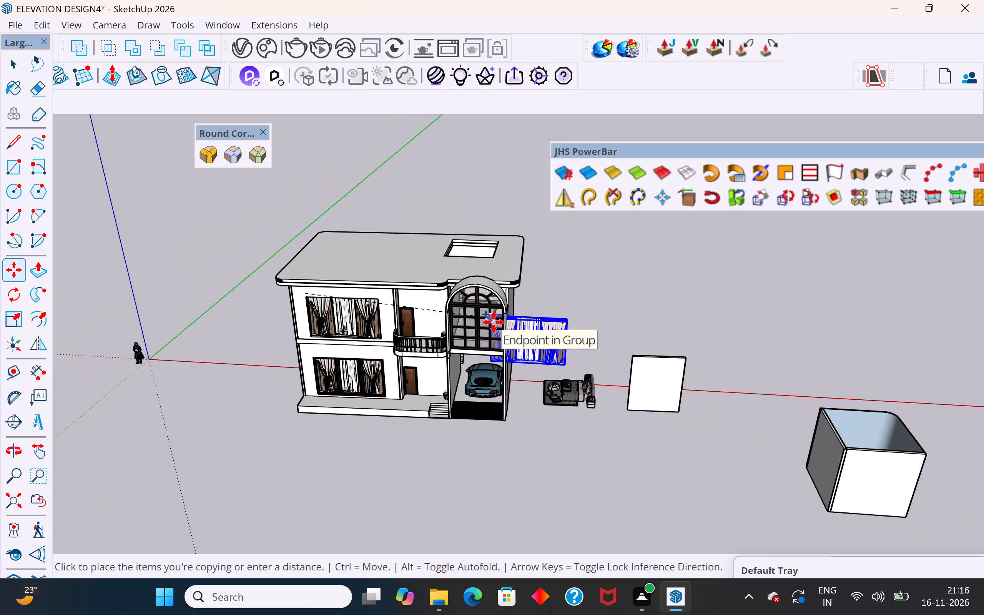
scroll(442, 400, "down", 10)
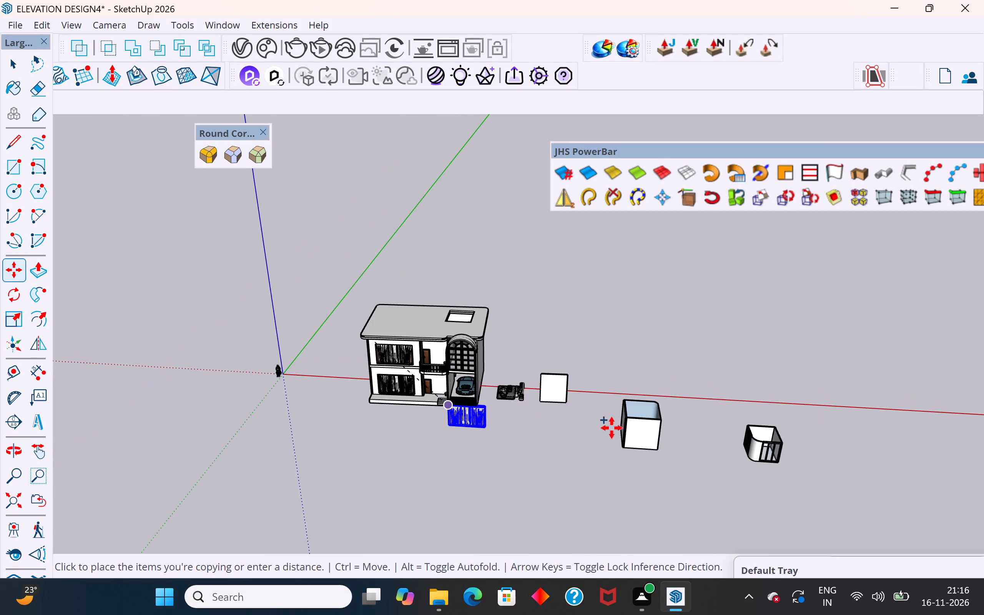
scroll(746, 449, "up", 14)
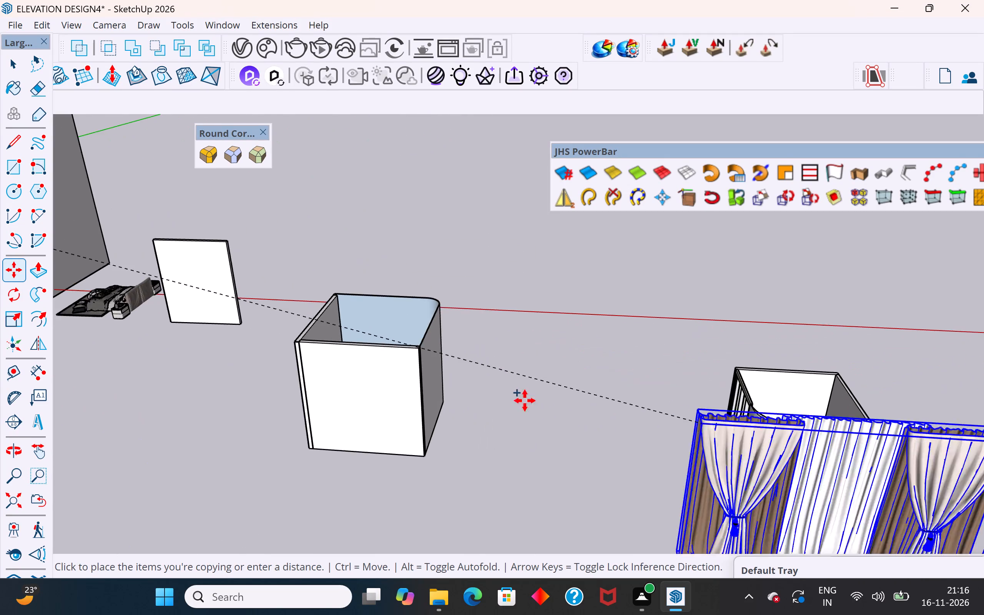
scroll(480, 402, "down", 4)
left_click(792, 418)
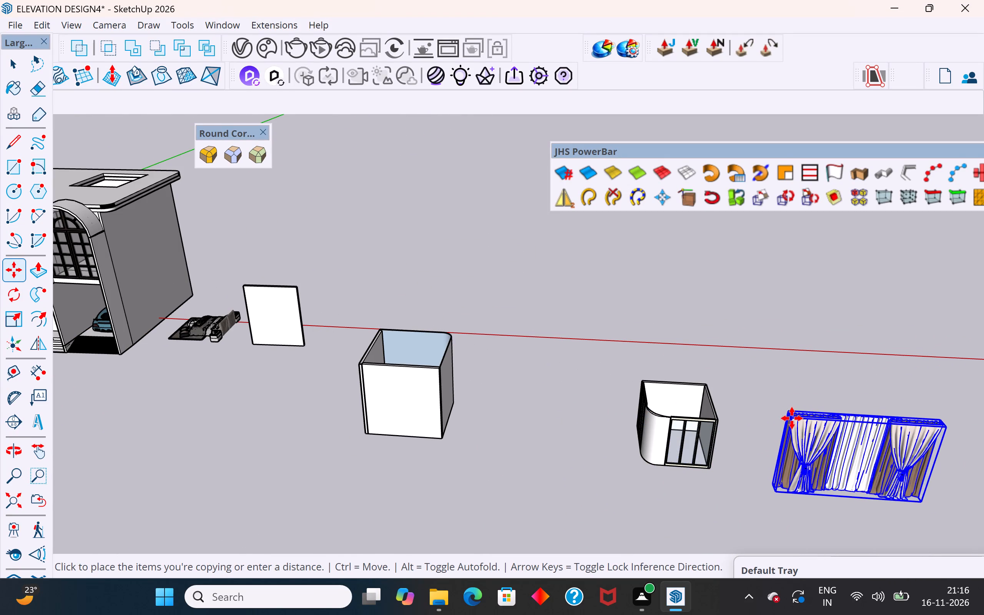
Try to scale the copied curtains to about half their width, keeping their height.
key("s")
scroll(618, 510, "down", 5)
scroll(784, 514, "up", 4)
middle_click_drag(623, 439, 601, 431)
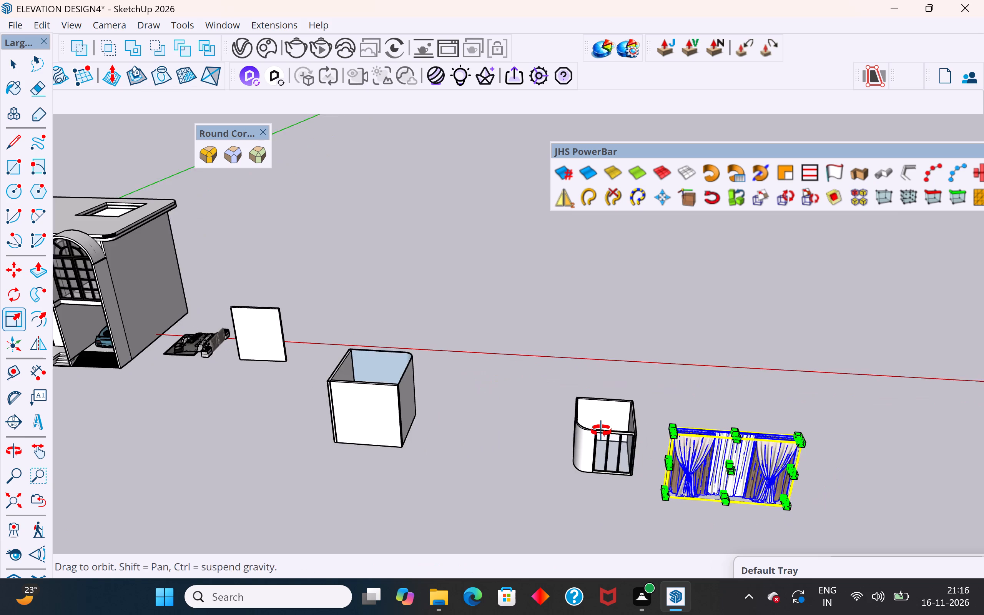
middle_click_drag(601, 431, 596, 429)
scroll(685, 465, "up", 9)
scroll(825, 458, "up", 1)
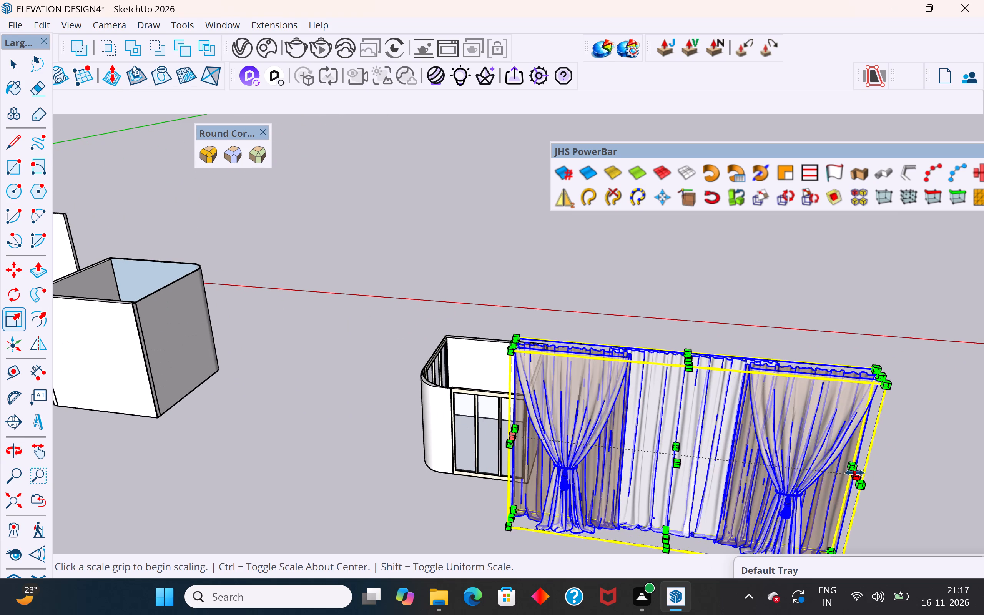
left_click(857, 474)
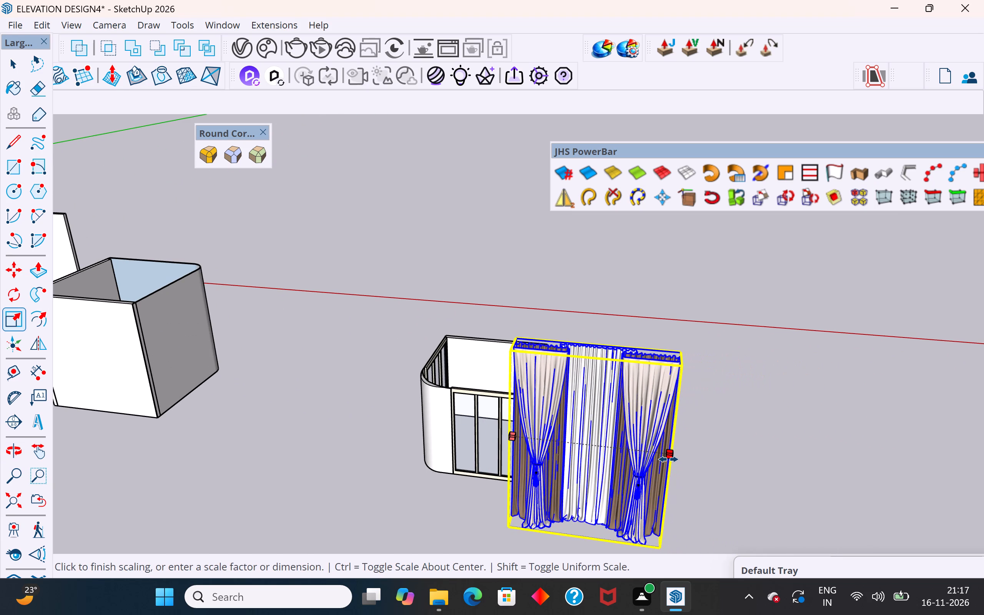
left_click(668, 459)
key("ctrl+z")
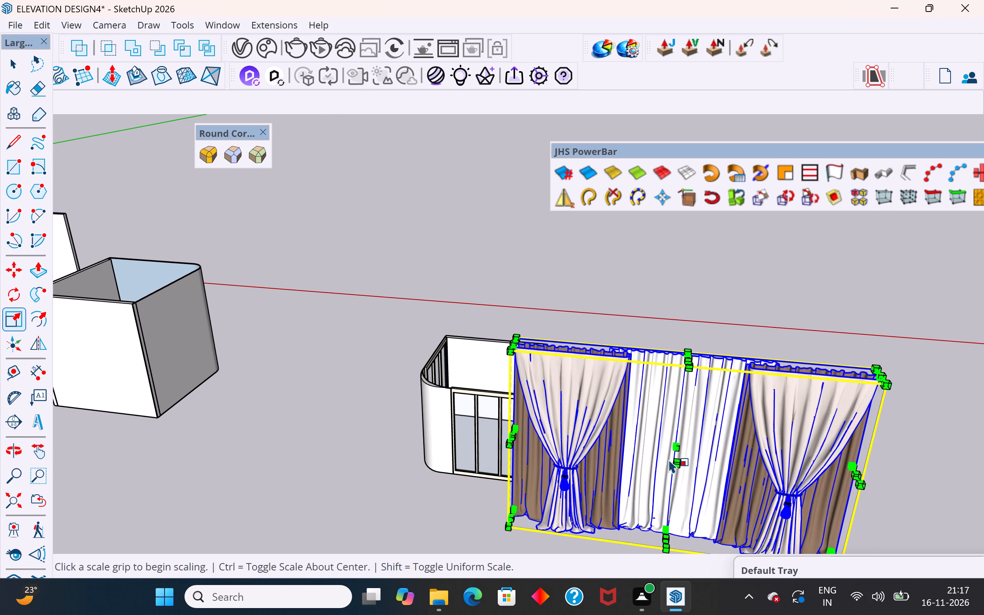
Scale the copied curtains uniformly about their centre to roughly half size.
left_click_drag(885, 382, 763, 418, "ctrl")
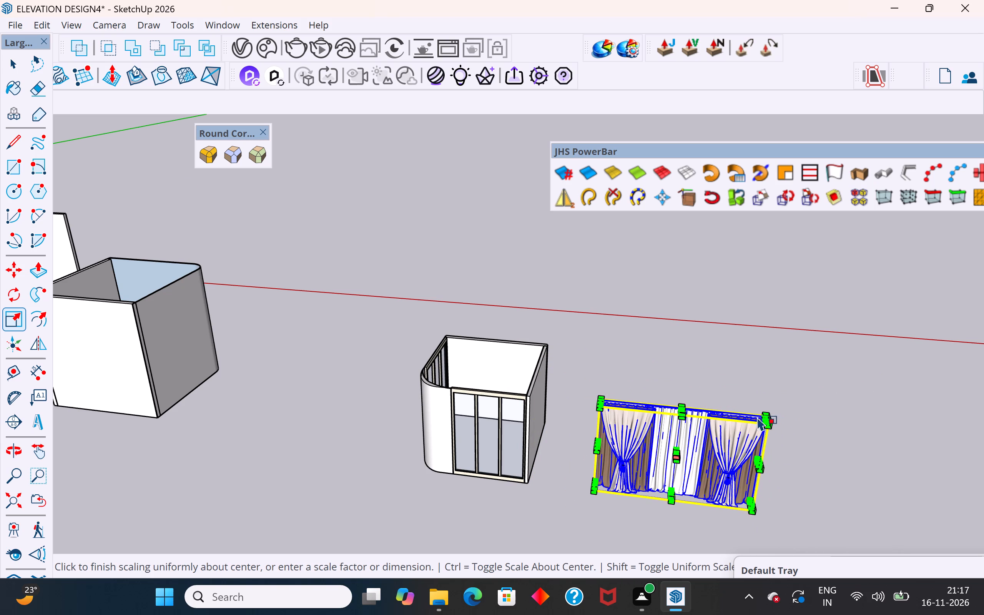
left_click(22, 57)
left_click(207, 218)
left_click(616, 412)
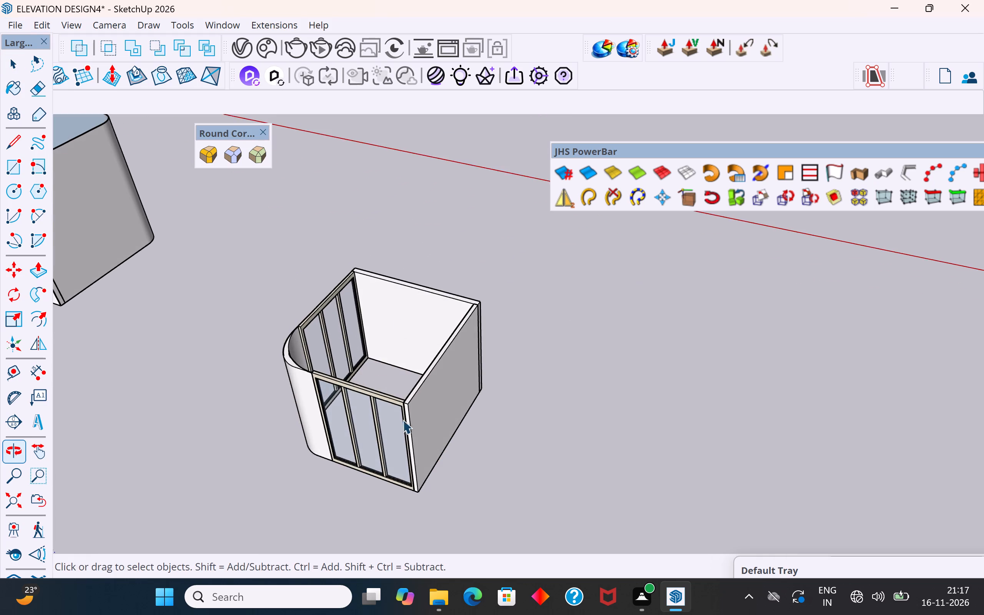
Scale the copied curtains in front of the rounded-corner room slightly smaller, uniformly about their centre.
scroll(411, 254, "down", 9)
scroll(396, 333, "up", 12)
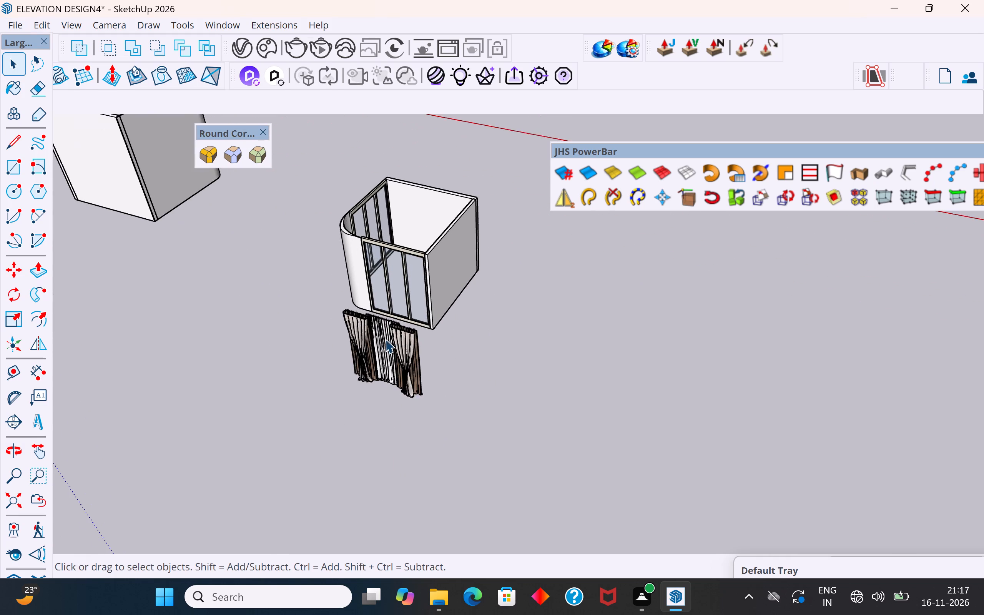
left_click(385, 339)
scroll(385, 339, "up", 5)
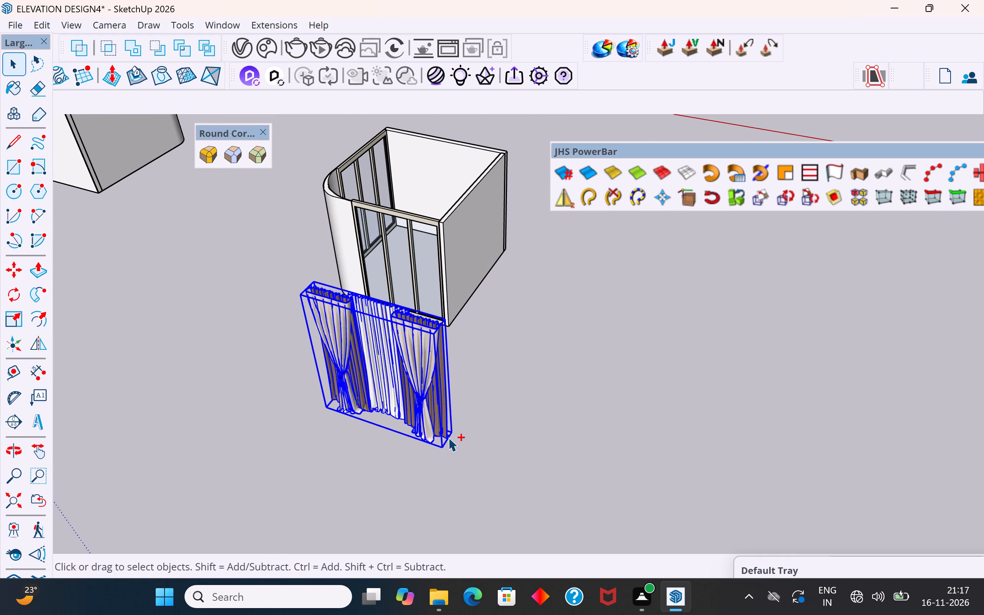
key("s")
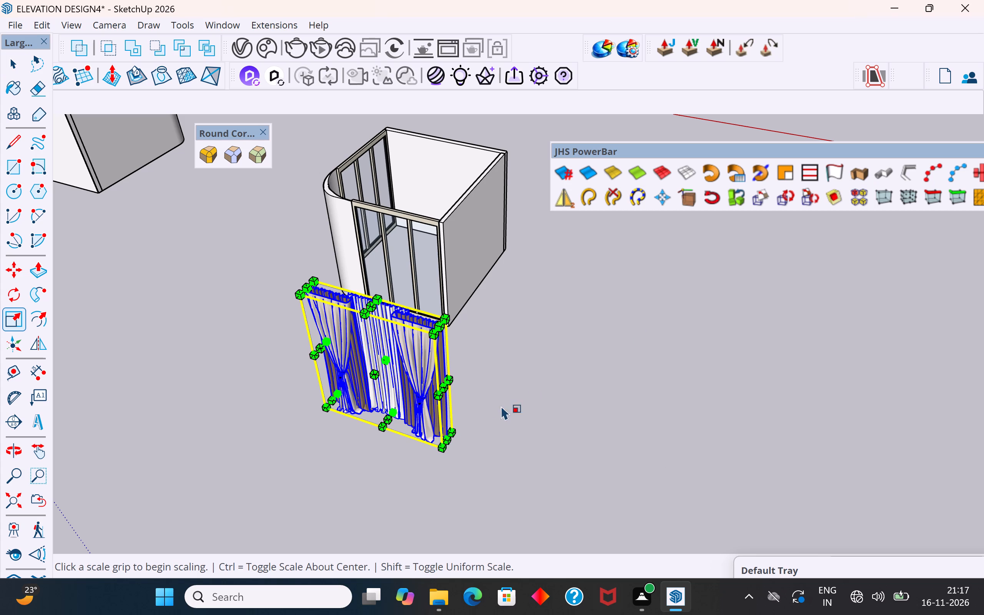
left_click_drag(441, 447, 420, 439, "ctrl")
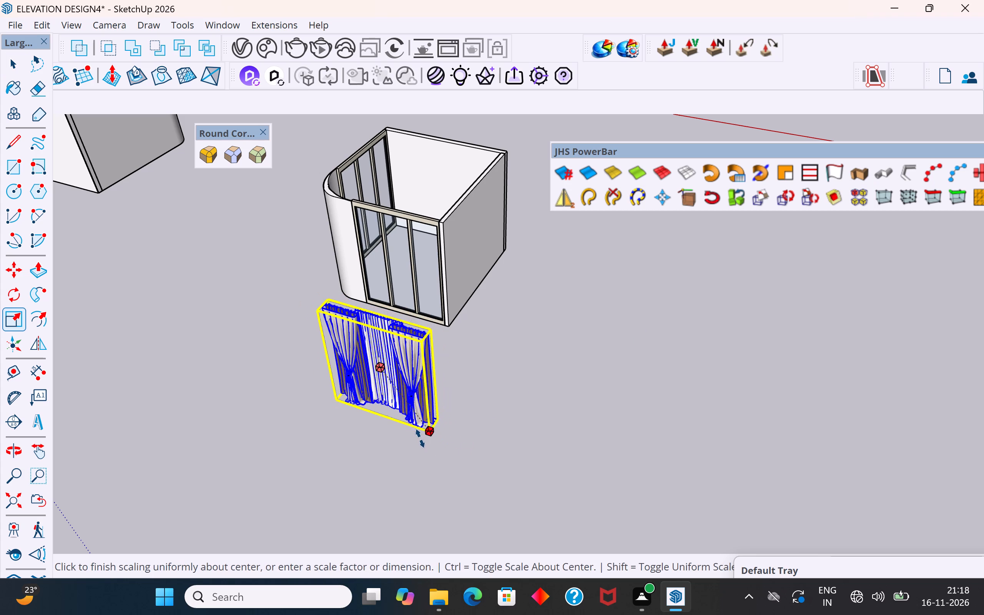
Shrink the copied curtains in front of the rounded-corner room slightly, uniformly about their centre.
left_click_drag(420, 439, 416, 436, "ctrl")
left_click(11, 65)
left_click(156, 296)
Move the scaled curtains by their top corner to the three-pane window frame's top corner beside the curved wall.
scroll(343, 422, "down", 5)
middle_click_drag(356, 421, 525, 293)
scroll(371, 450, "down", 5)
left_click(493, 289)
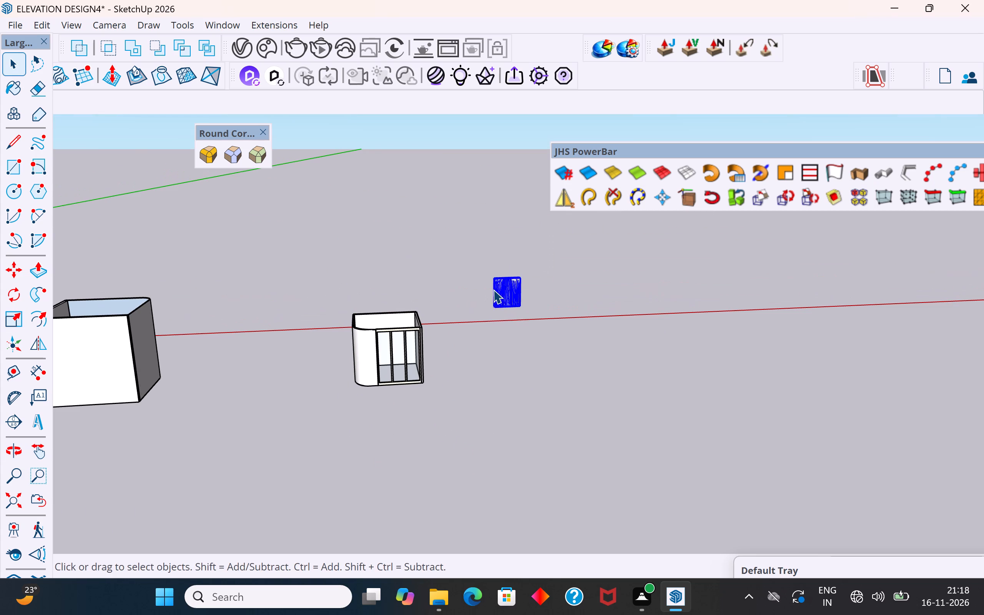
scroll(493, 289, "up", 4)
middle_click_drag(523, 310, 633, 421)
key("m")
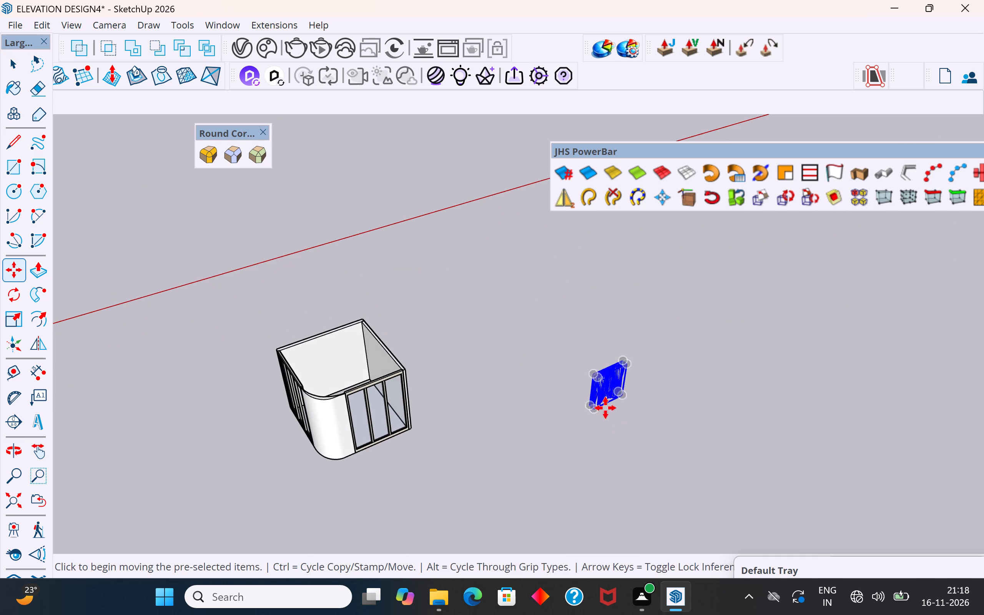
scroll(588, 382, "up", 5)
left_click(612, 374)
scroll(612, 374, "down", 4)
middle_click_drag(270, 378, 595, 384)
scroll(593, 376, "down", 5)
scroll(579, 331, "down", 4)
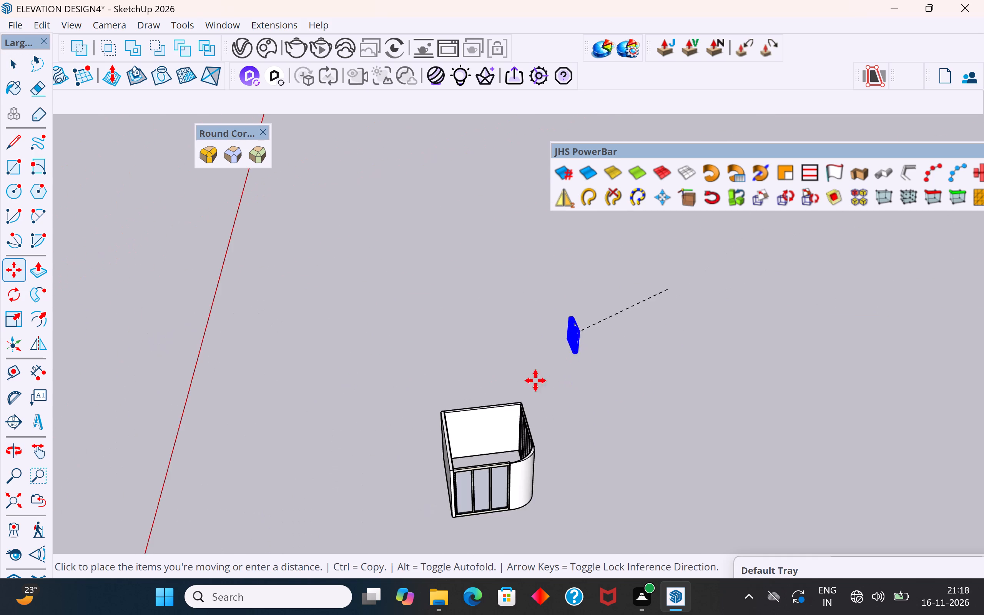
middle_click_drag(529, 413, 632, 469)
scroll(524, 431, "up", 18)
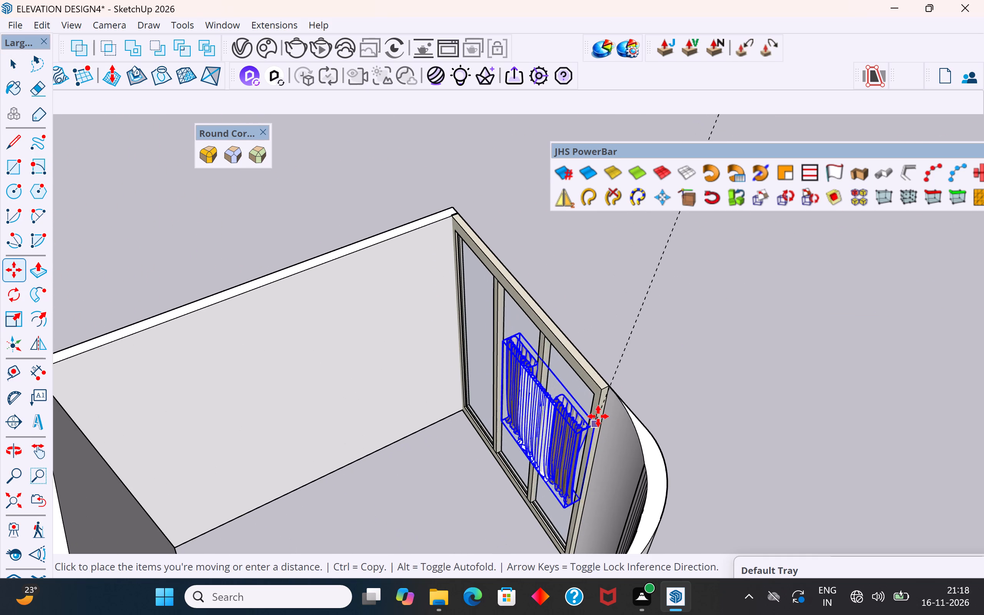
left_click(599, 394)
Enlarge the curtains uniformly about their centre until they are about as wide as the three-pane window.
middle_click_drag(597, 396, 747, 361)
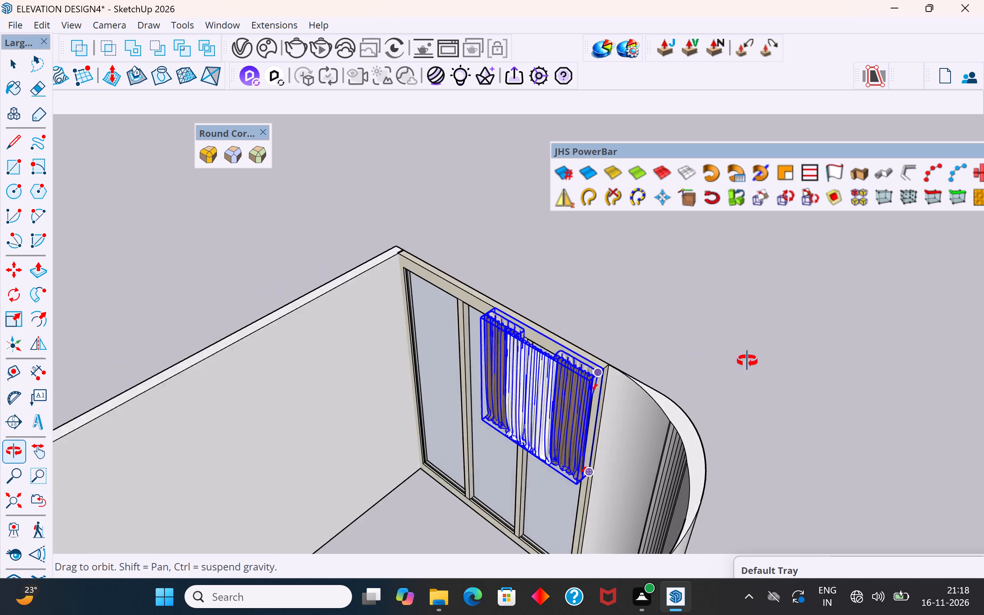
middle_click_drag(747, 361, 844, 349)
scroll(499, 362, "down", 2)
middle_click_drag(499, 362, 509, 310)
scroll(471, 363, "up", 4)
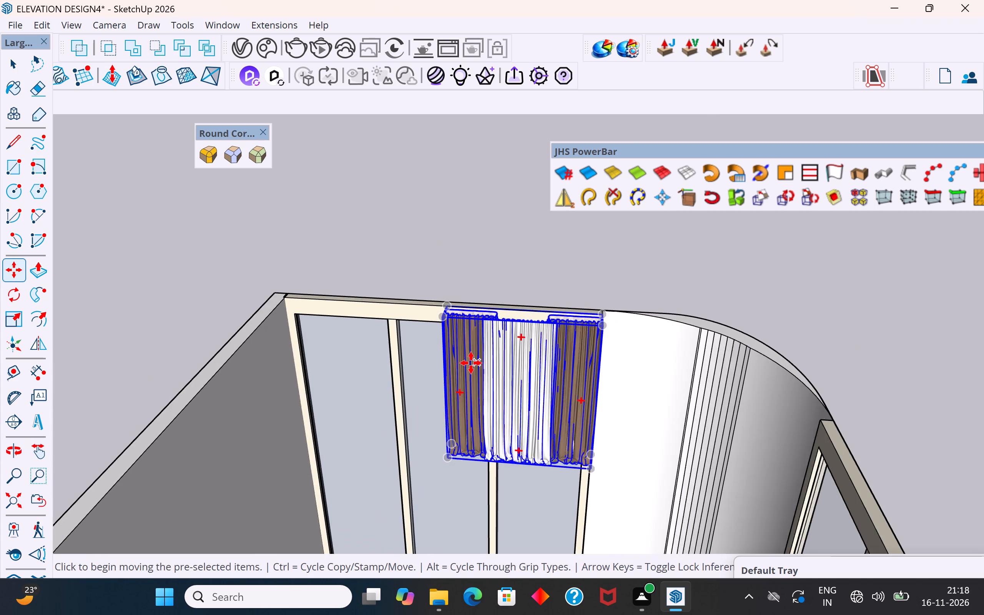
key("s")
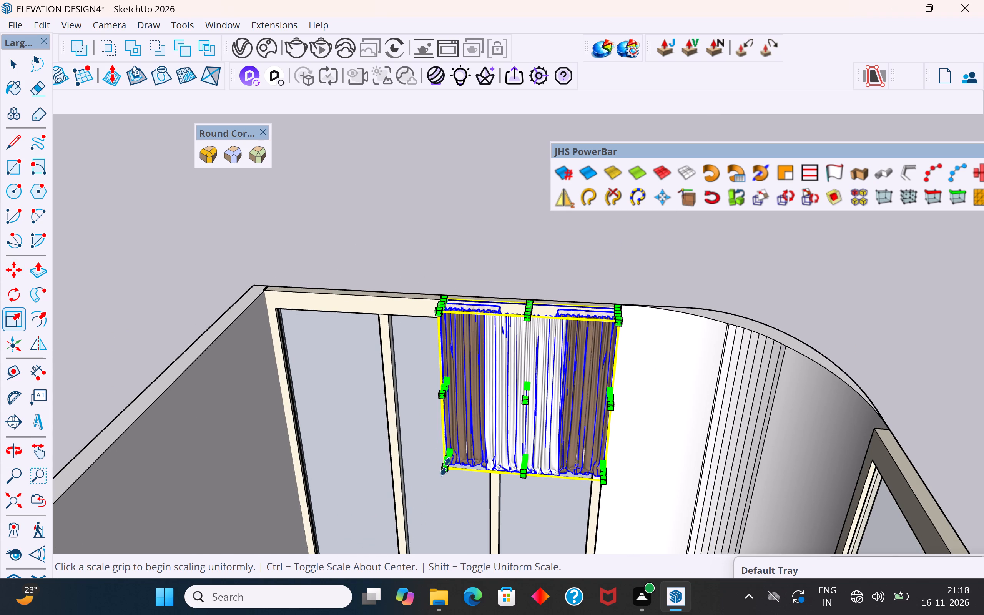
left_click_drag(448, 467, 383, 545, "ctrl")
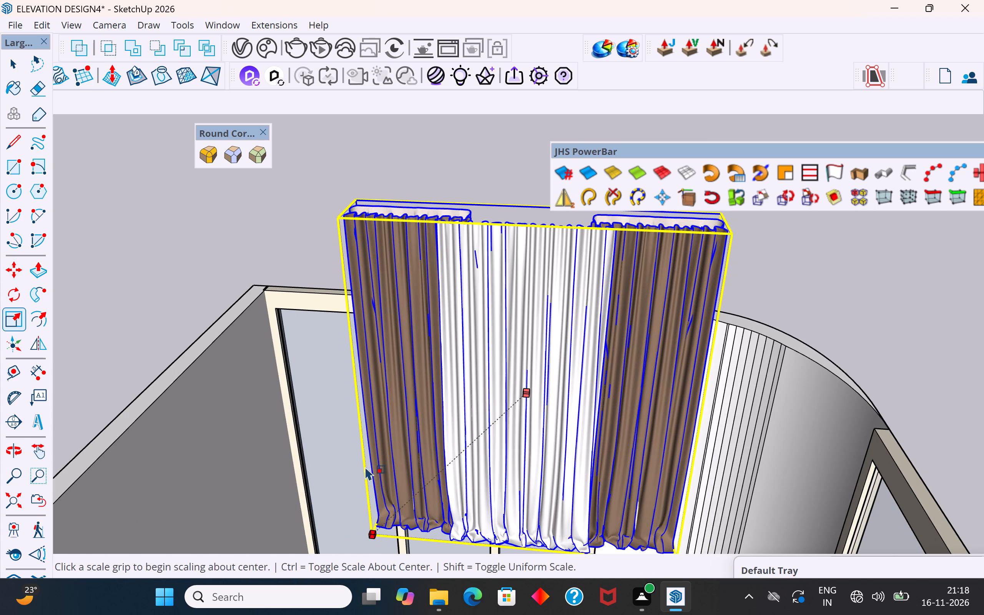
scroll(281, 317, "down", 5)
left_click_drag(341, 459, 341, 460, "ctrl")
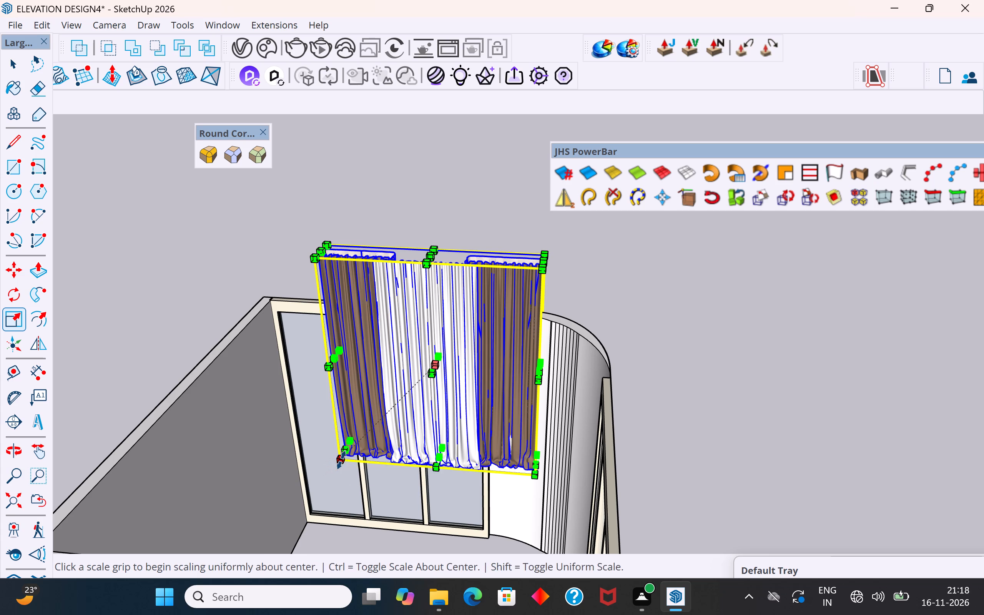
left_click_drag(341, 460, 338, 467, "ctrl")
left_click(17, 63)
left_click(163, 236)
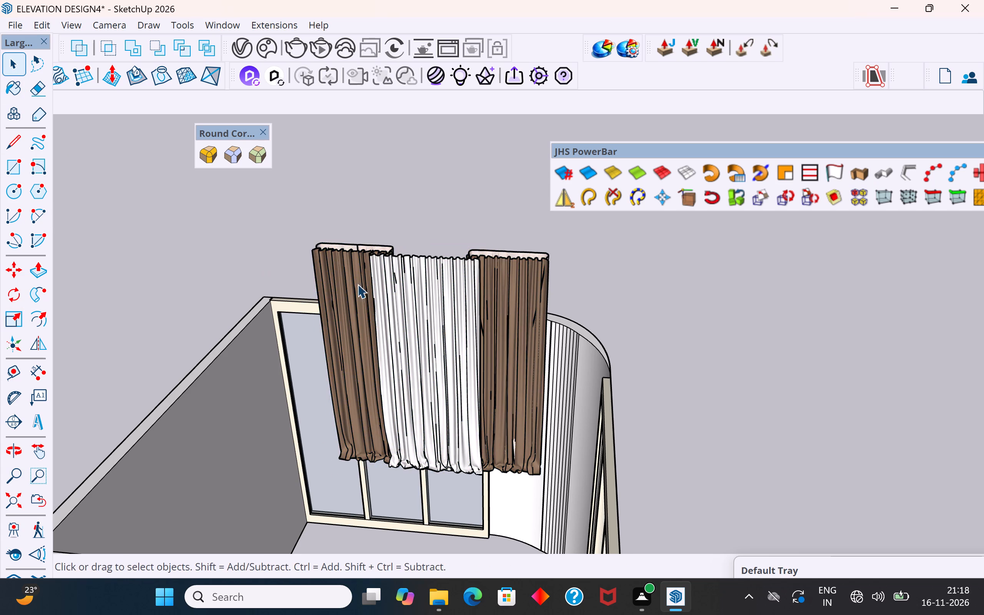
Move the enlarged curtains so their top corner meets the window frame's top corner next to the curved wall.
left_click(449, 276)
key("m")
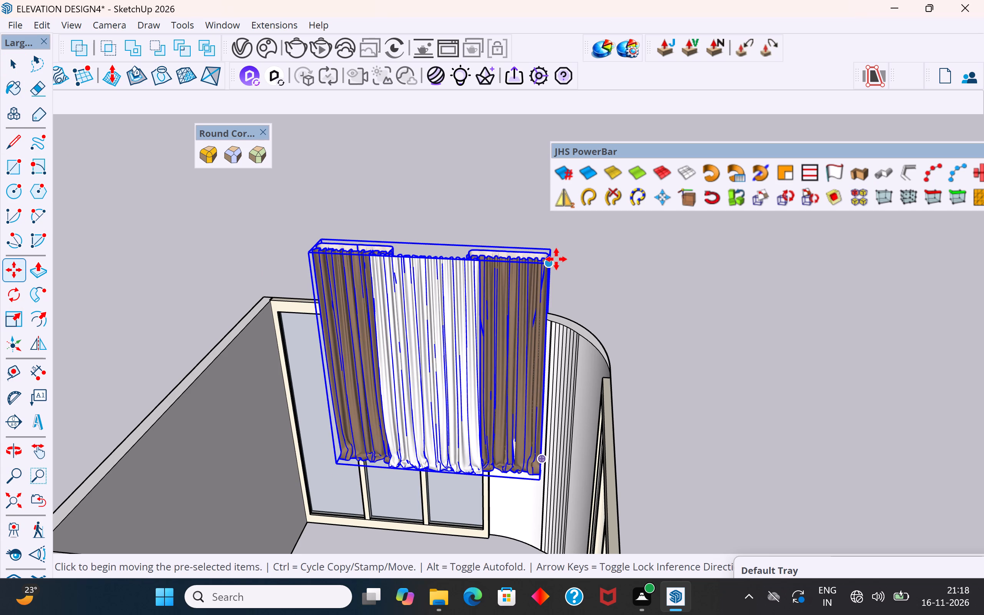
left_click(555, 261)
left_click(490, 318)
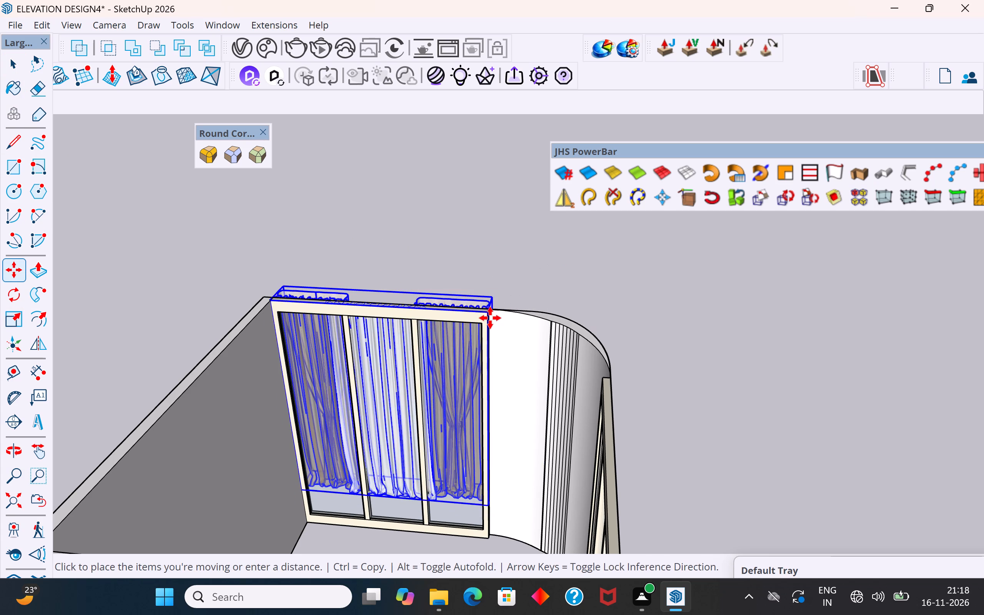
Shift the curtains along the green axis from outside the wall to the room's inner side of the window.
middle_click_drag(497, 327, 109, 432)
scroll(493, 346, "up", 3)
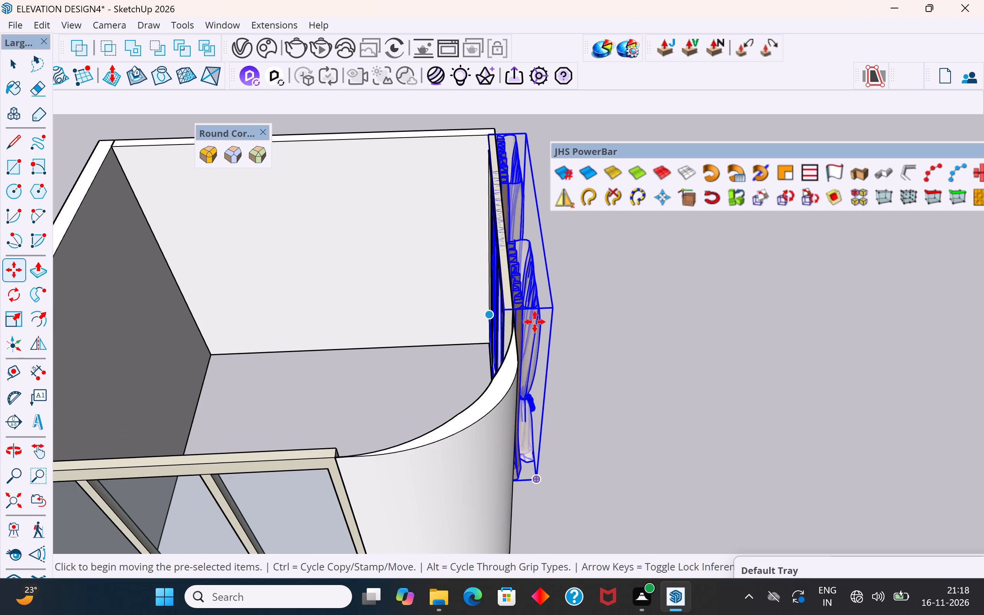
left_click(558, 311)
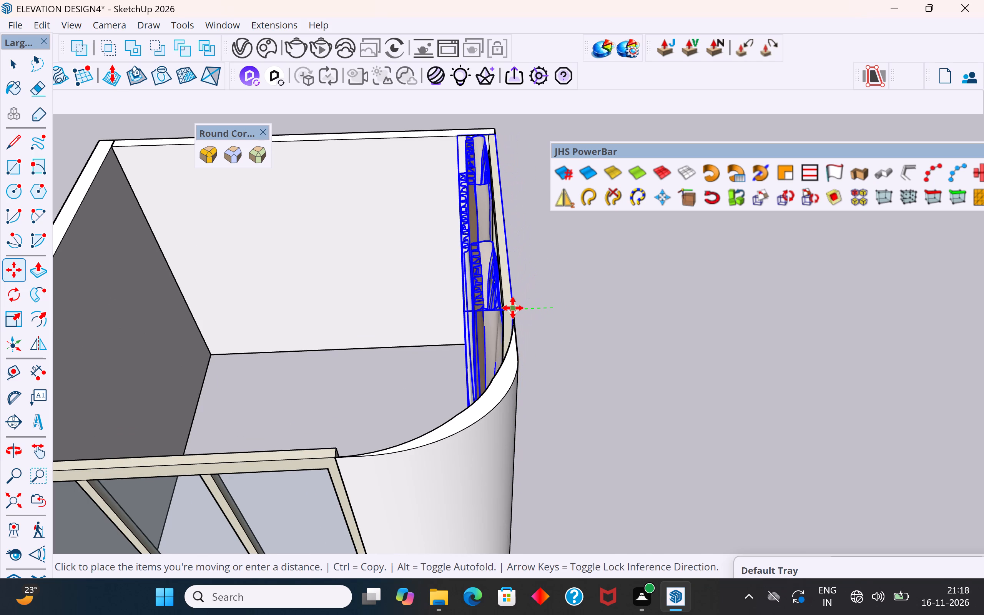
left_click(513, 308)
middle_click_drag(590, 320, 828, 278)
scroll(785, 307, "down", 5)
middle_click_drag(640, 362, 829, 311)
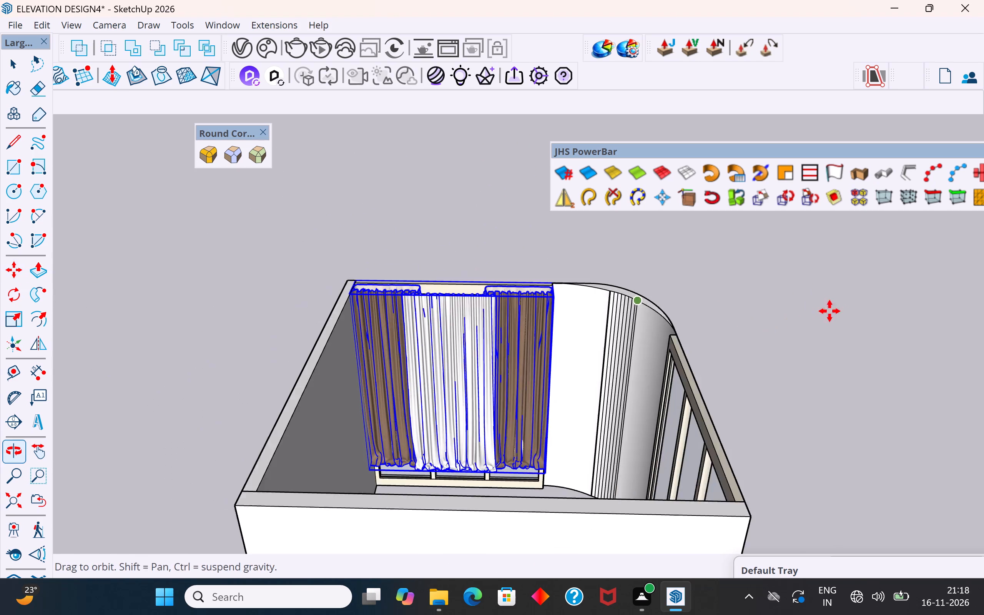
middle_click_drag(829, 311, 833, 309)
scroll(397, 438, "up", 2)
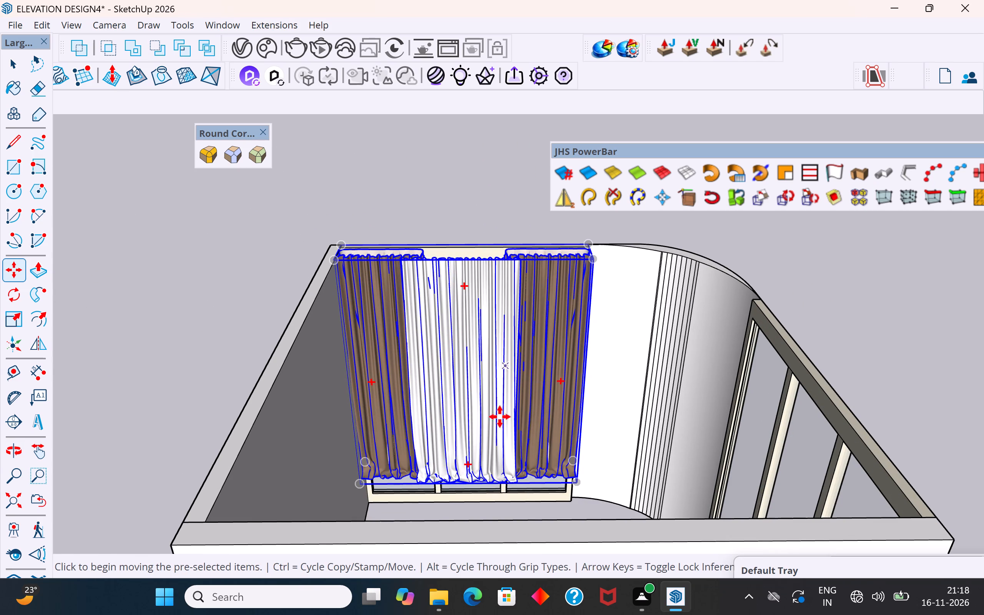
middle_click_drag(554, 313, 555, 351)
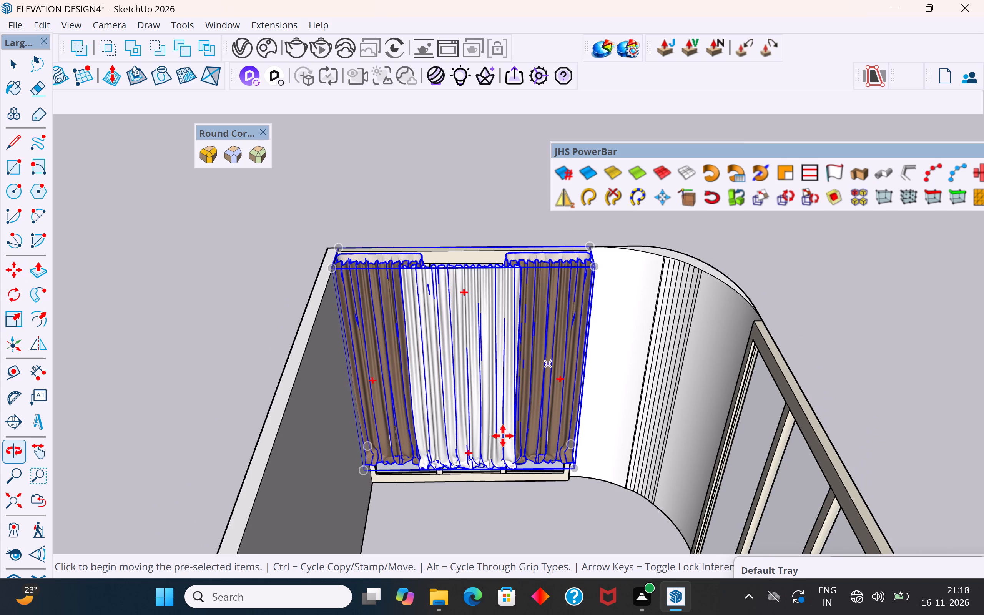
scroll(459, 474, "up", 3)
middle_click_drag(474, 442, 490, 414)
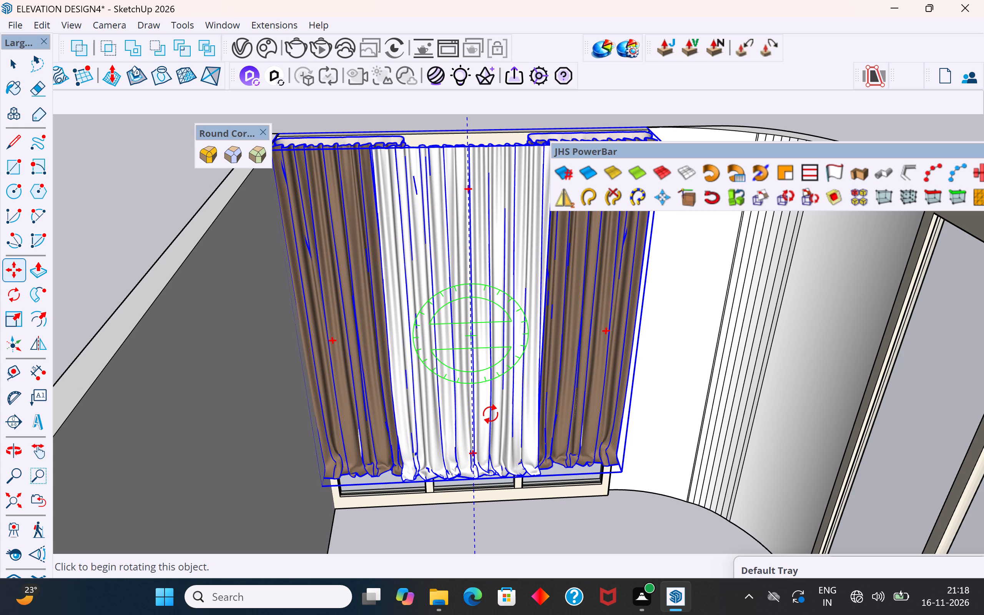
left_click(15, 59)
left_click(97, 199)
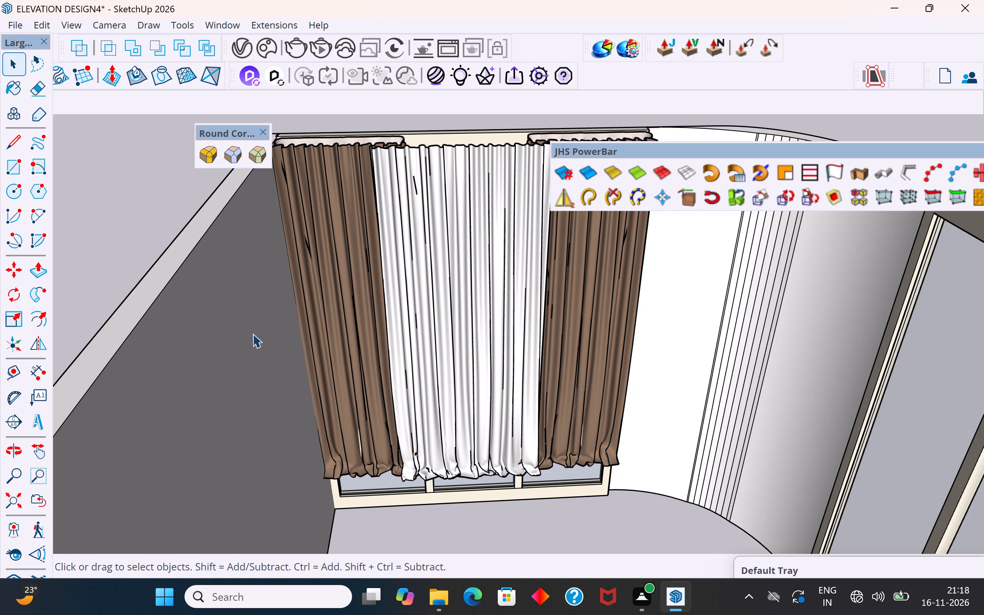
Stretch the curtains downward from their bottom edge, keeping their width, past the window's bottom frame.
scroll(476, 512, "down", 2)
middle_click_drag(548, 331, 567, 296)
scroll(503, 520, "down", 3)
scroll(515, 256, "up", 4)
middle_click_drag(516, 324, 594, 378)
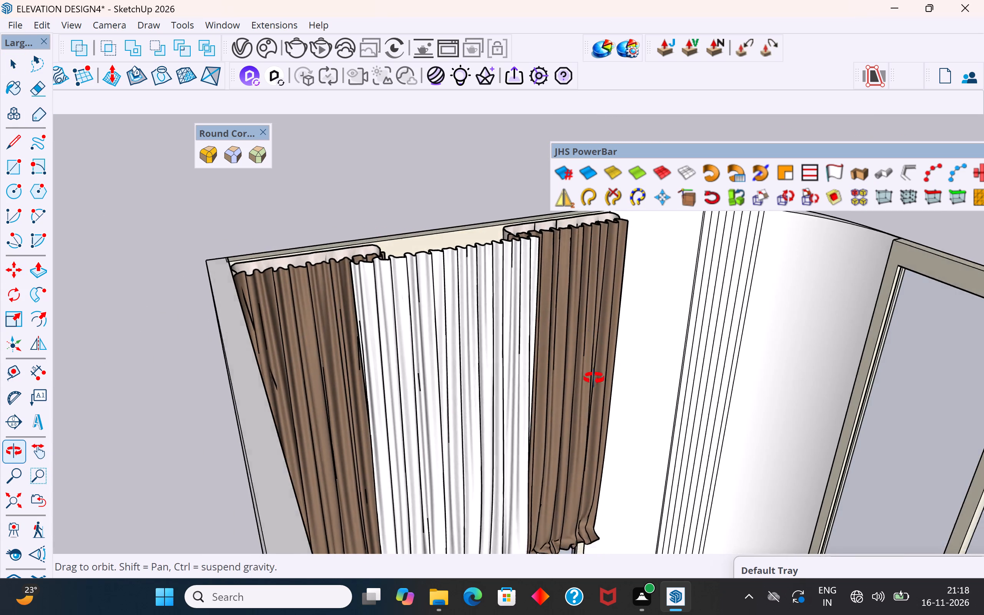
middle_click_drag(594, 378, 505, 438)
left_click(521, 386)
key("s")
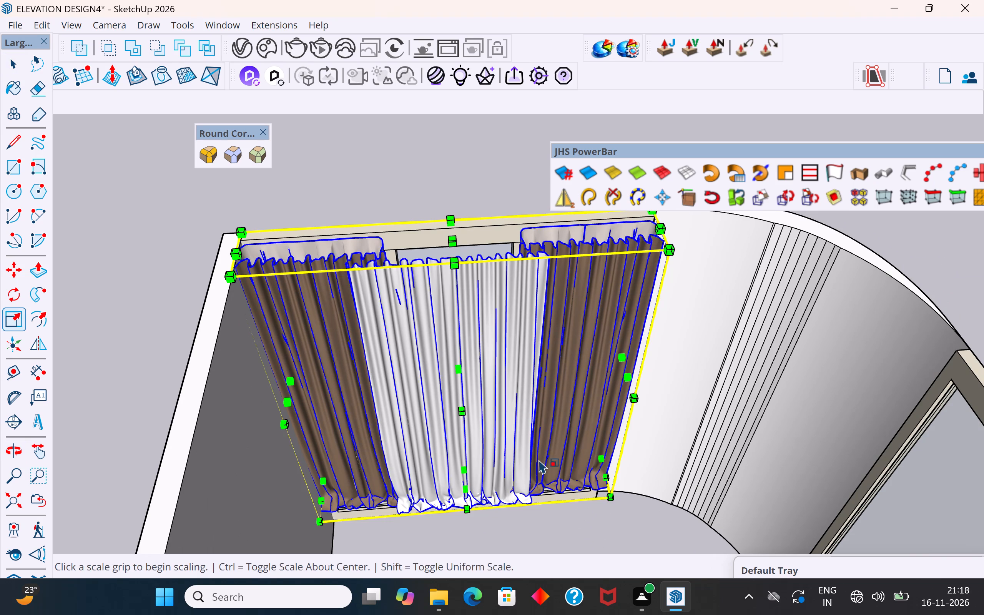
middle_click_drag(533, 473, 347, 430)
scroll(448, 540, "up", 4)
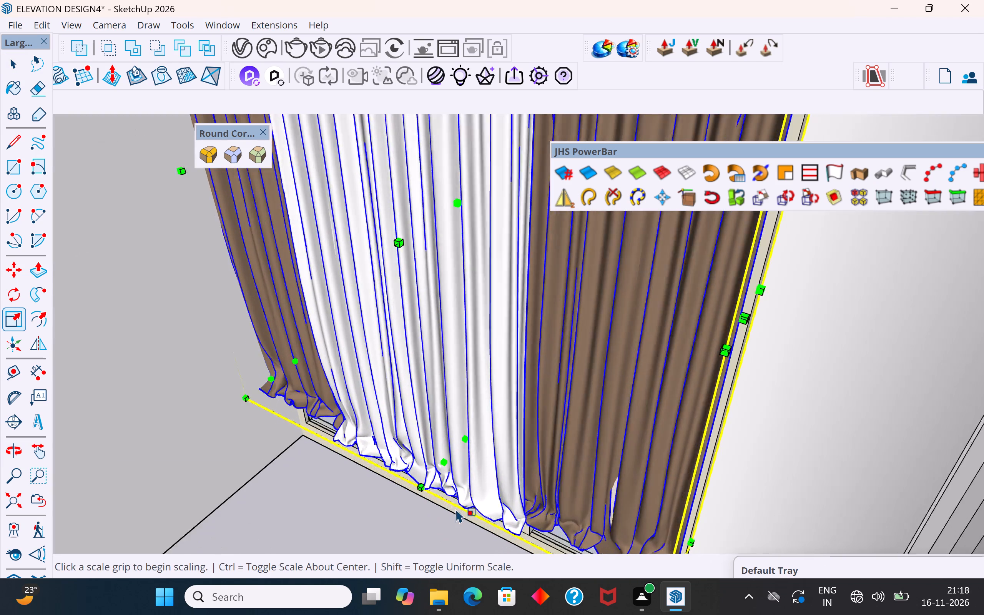
scroll(455, 509, "up", 2)
middle_click_drag(455, 470, 434, 356)
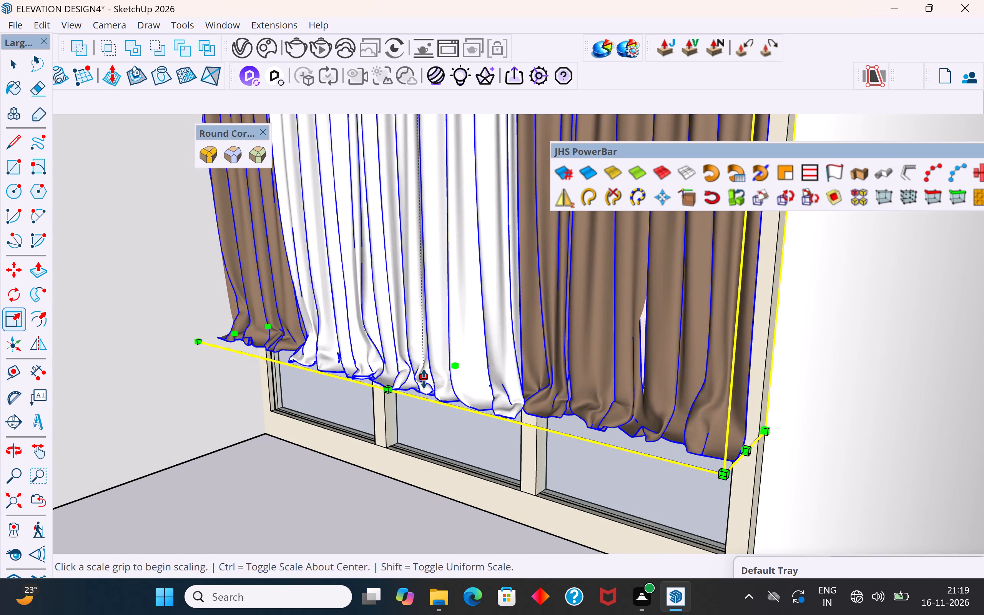
left_click(424, 378)
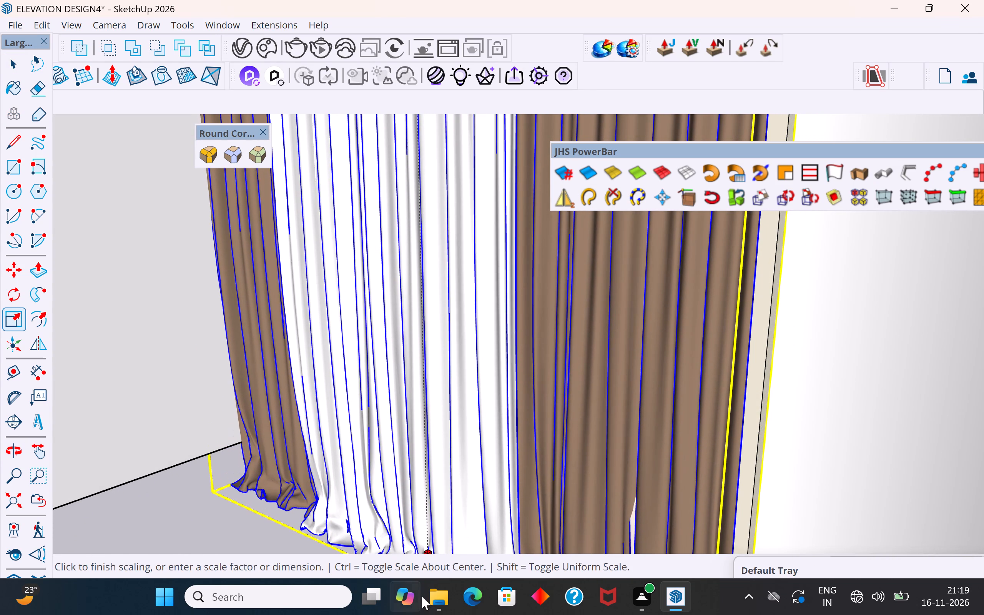
left_click(424, 548)
scroll(295, 391, "down", 5)
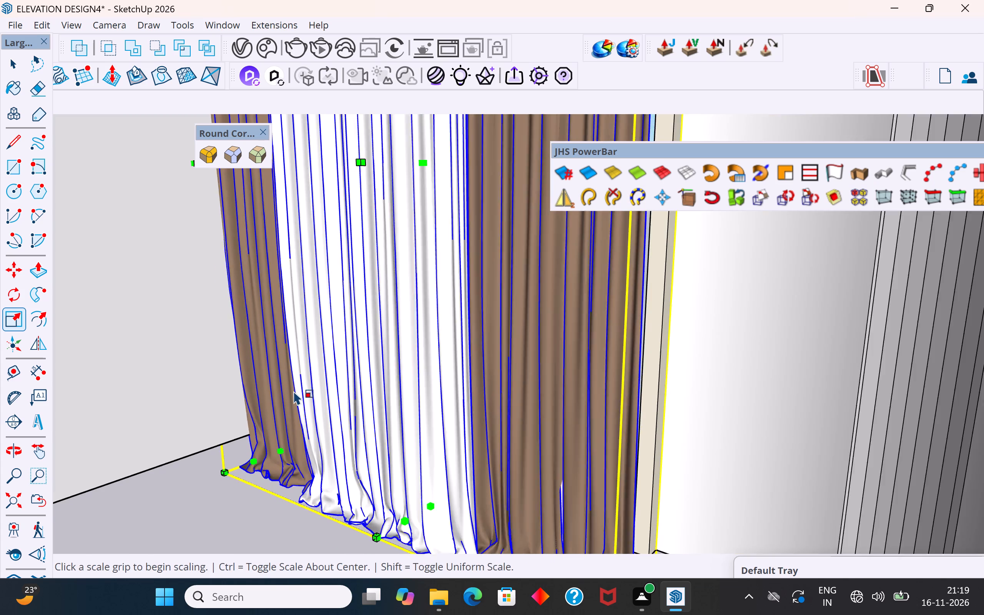
scroll(293, 391, "down", 13)
left_click(9, 65)
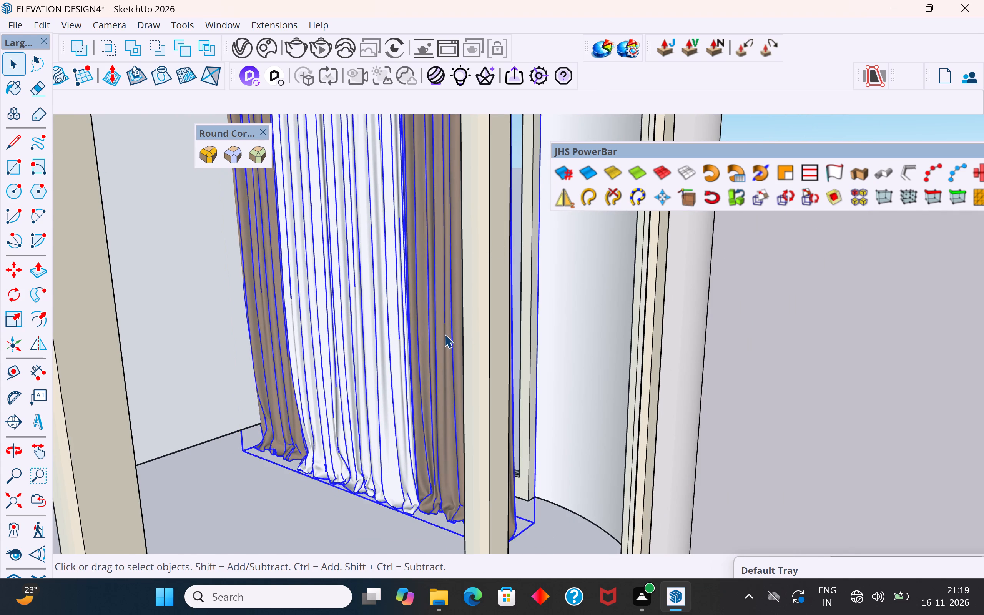
scroll(444, 334, "down", 14)
left_click(710, 412)
Shorten the curtains from their bottom edge so they end at the window's bottom frame rail instead of below the wall.
scroll(701, 397, "down", 1)
middle_click_drag(697, 407, 91, 483)
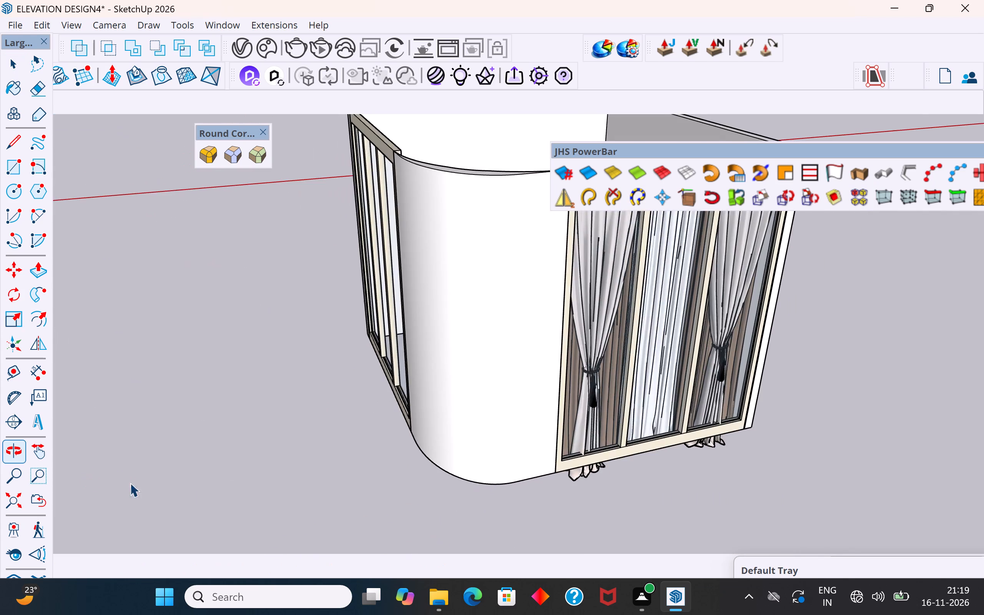
scroll(291, 513, "down", 4)
middle_click_drag(417, 501, 409, 406)
middle_click_drag(480, 480, 470, 312)
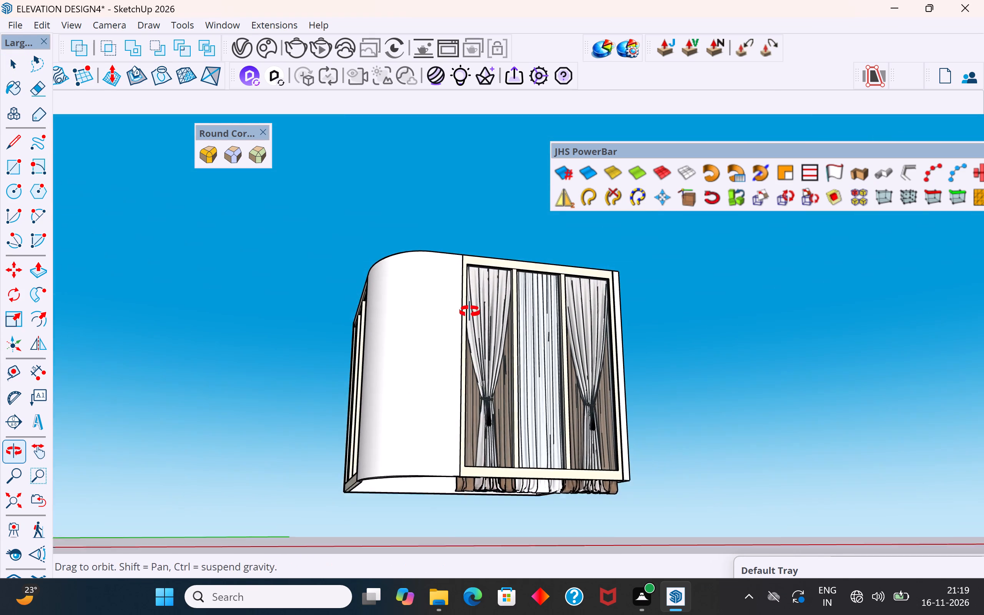
middle_click_drag(470, 312, 470, 308)
middle_click_drag(511, 492, 495, 525)
key("s")
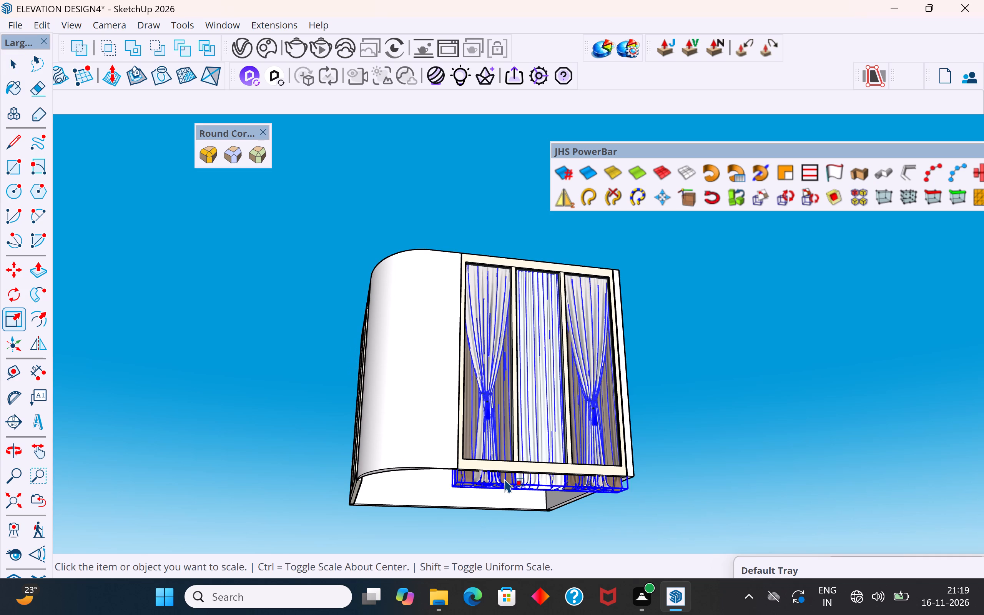
left_click(504, 479)
scroll(508, 480, "up", 3)
middle_click_drag(544, 492, 540, 537)
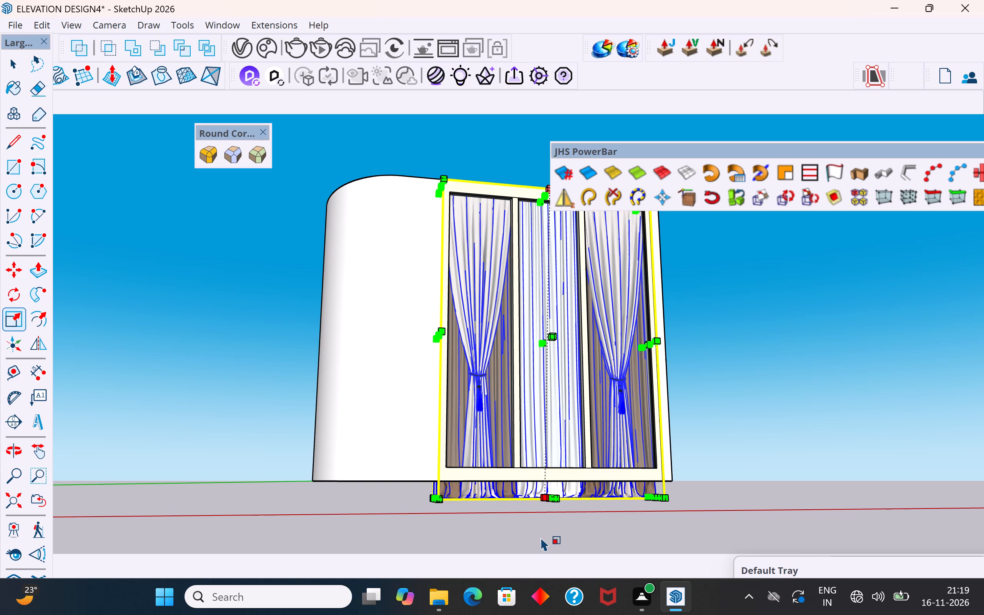
scroll(542, 500, "up", 2)
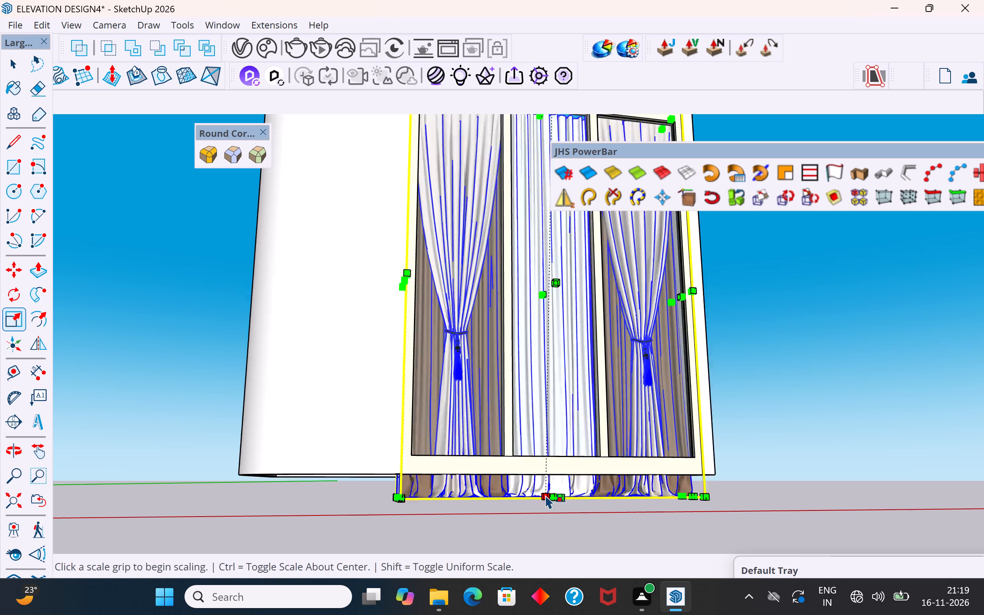
scroll(545, 495, "up", 7)
left_click(563, 503)
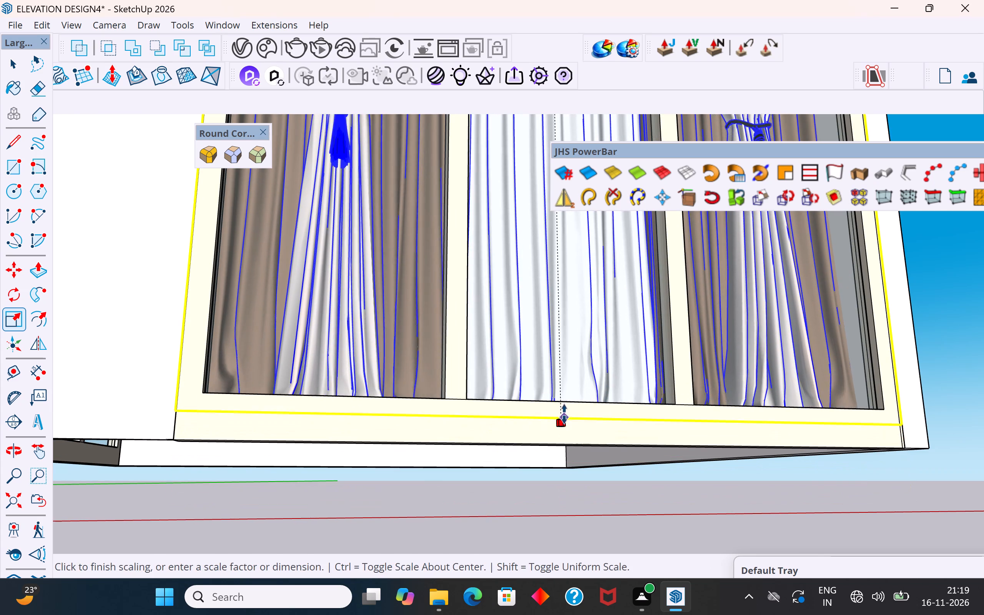
left_click(568, 402)
scroll(649, 465, "down", 11)
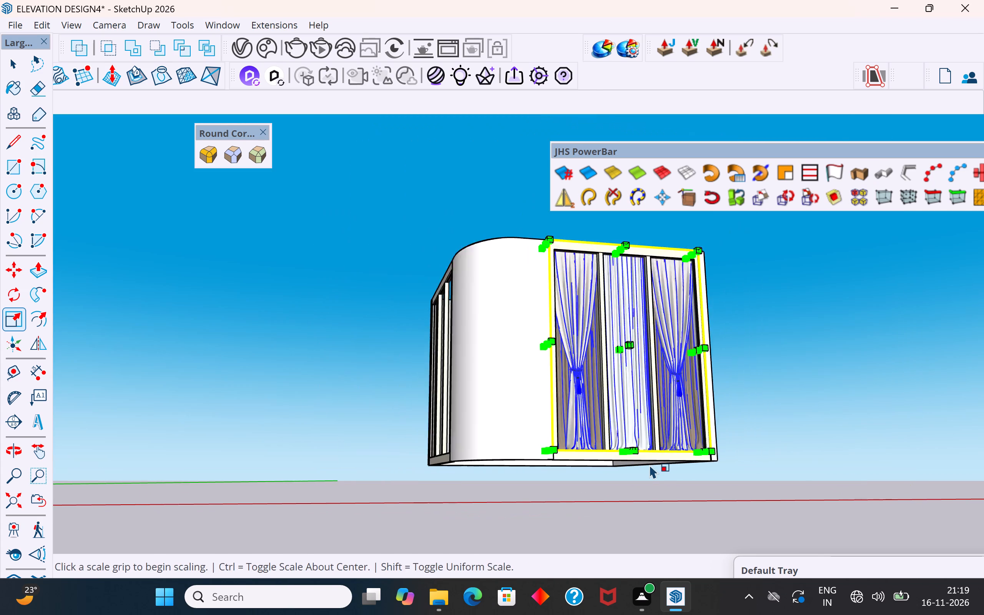
scroll(649, 465, "down", 1)
middle_click_drag(739, 330, 736, 456)
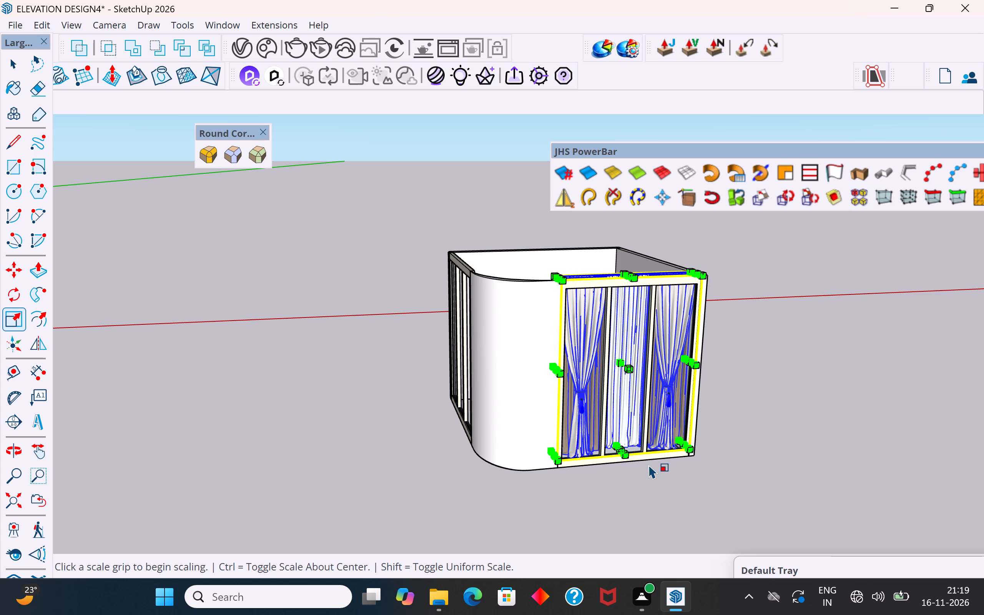
left_click(20, 67)
left_click(216, 274)
middle_click_drag(387, 329, 361, 358)
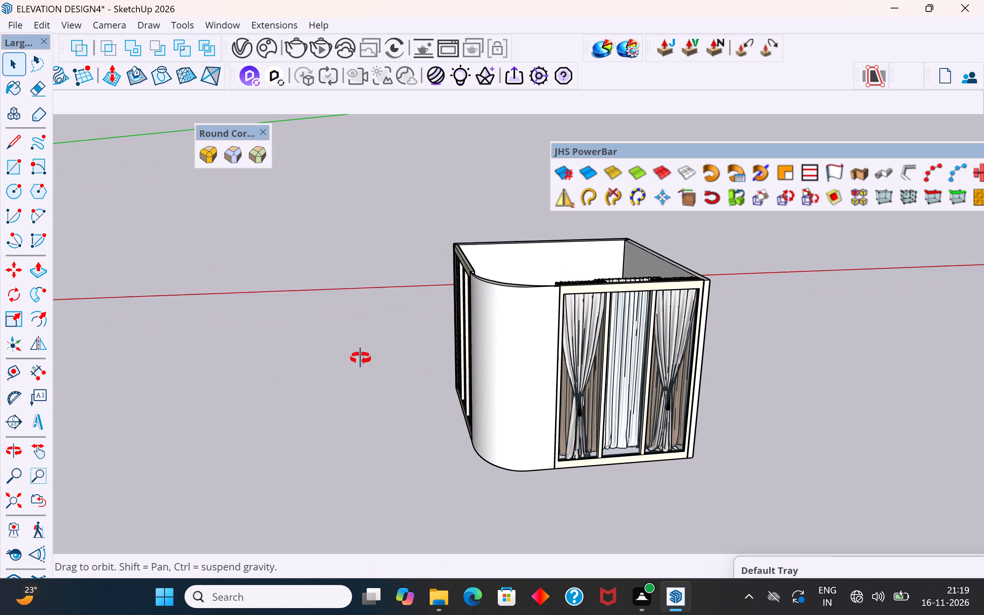
Scale the curtains thinner in depth from their room-facing side so they sit closer to the window wall.
middle_click_drag(361, 358, 327, 434)
scroll(499, 293, "up", 3)
scroll(612, 341, "up", 1)
middle_click_drag(612, 341, 503, 442)
scroll(562, 419, "up", 4)
middle_click_drag(565, 459, 515, 552)
scroll(416, 307, "down", 4)
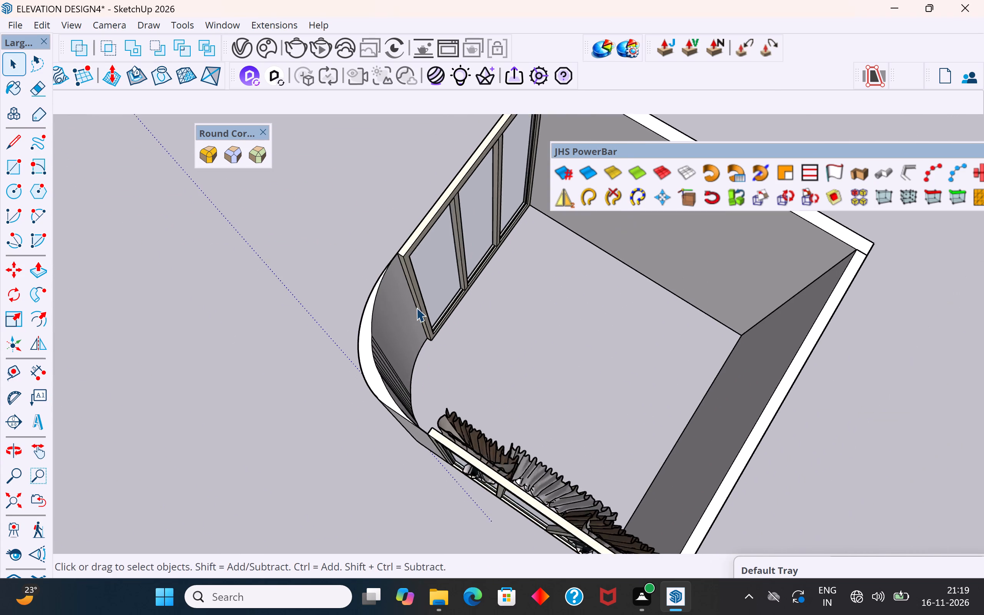
middle_click_drag(553, 430, 191, 391)
scroll(355, 378, "up", 4)
left_click(355, 376)
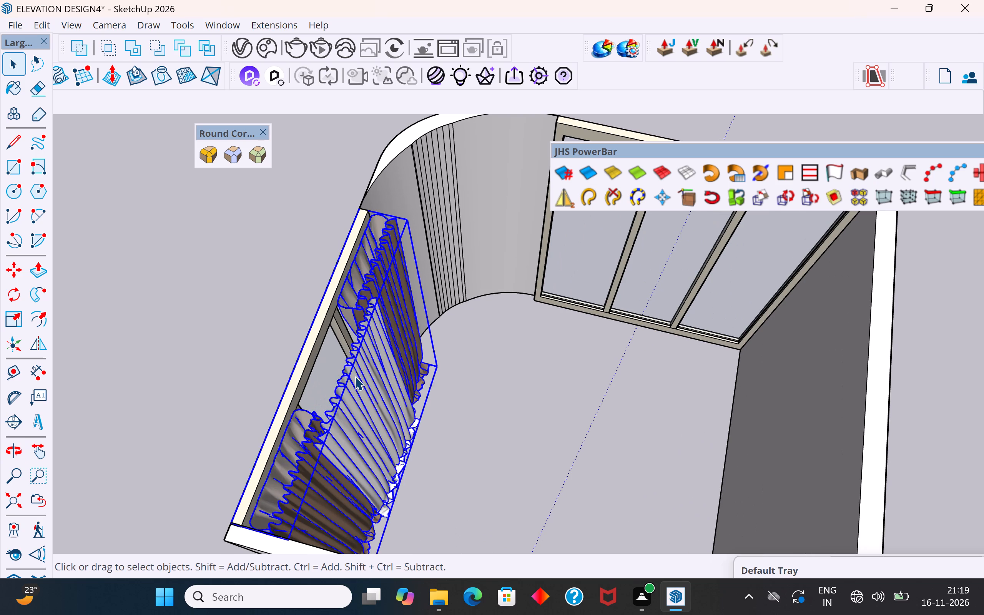
key("s")
left_click(386, 426)
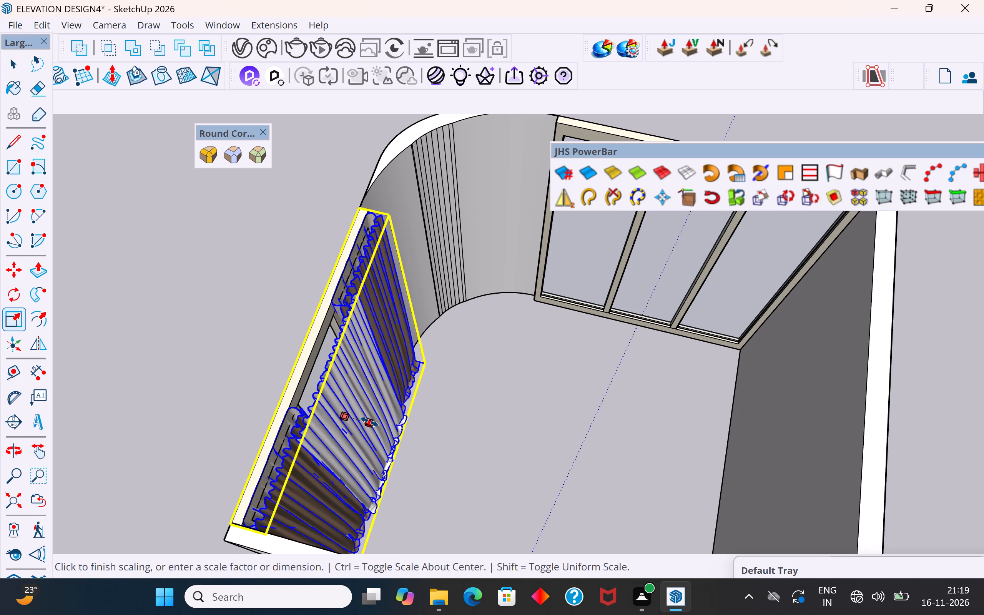
left_click(369, 422)
left_click(18, 64)
left_click(244, 293)
Copy the fitted curtains from their top corner beside the curved wall to the far top end of the bare three-pane window.
scroll(338, 396, "down", 3)
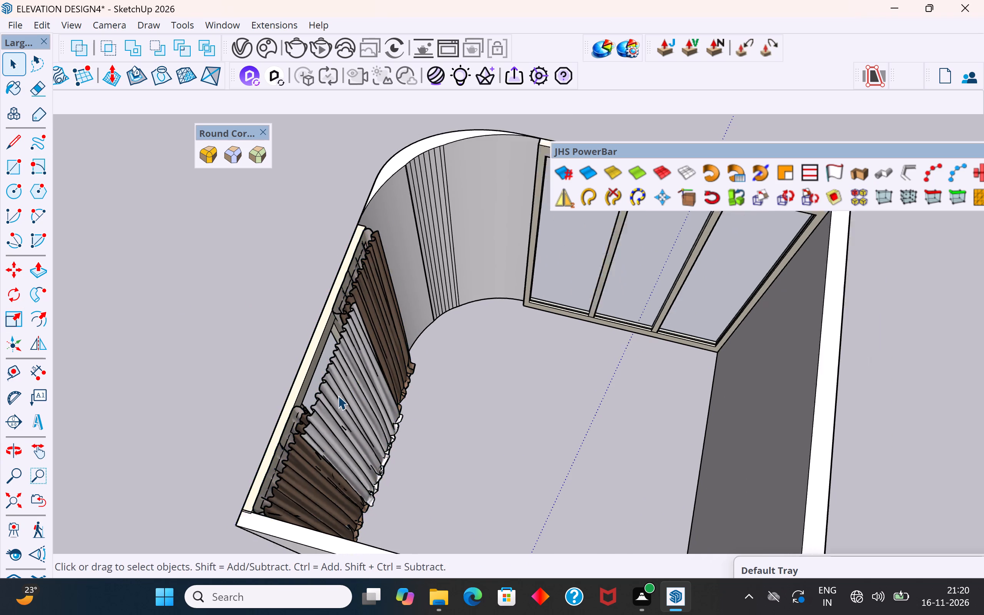
scroll(338, 396, "down", 2)
left_click(353, 381)
middle_click_drag(394, 368, 271, 377)
key("m")
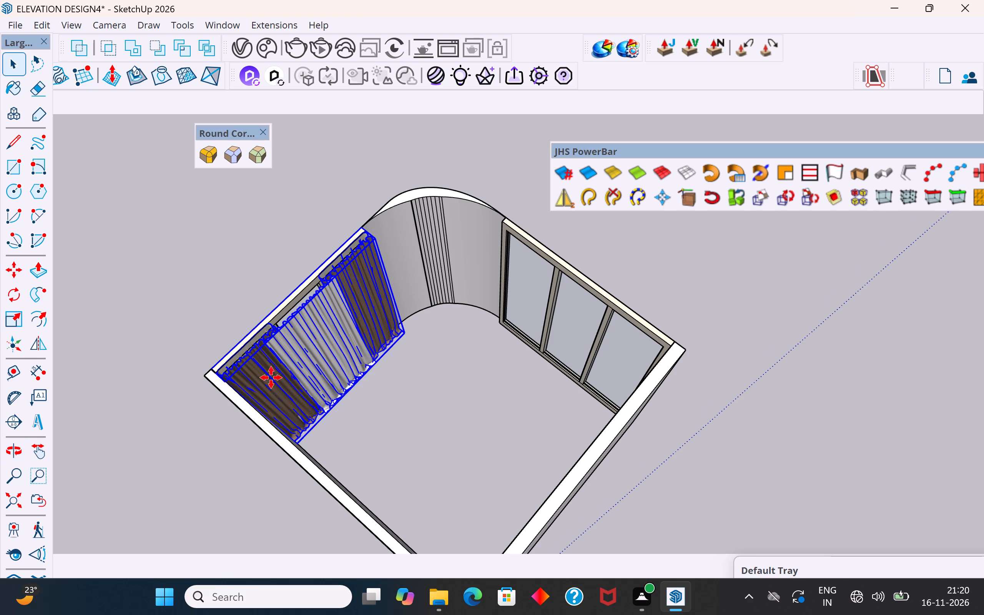
left_click(364, 228, "ctrl")
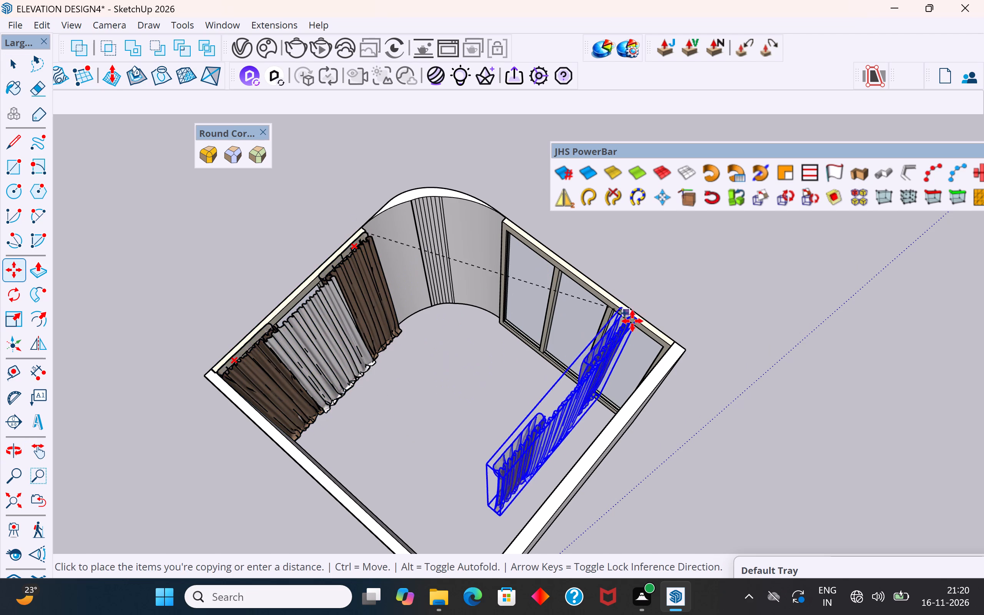
scroll(675, 346, "up", 8)
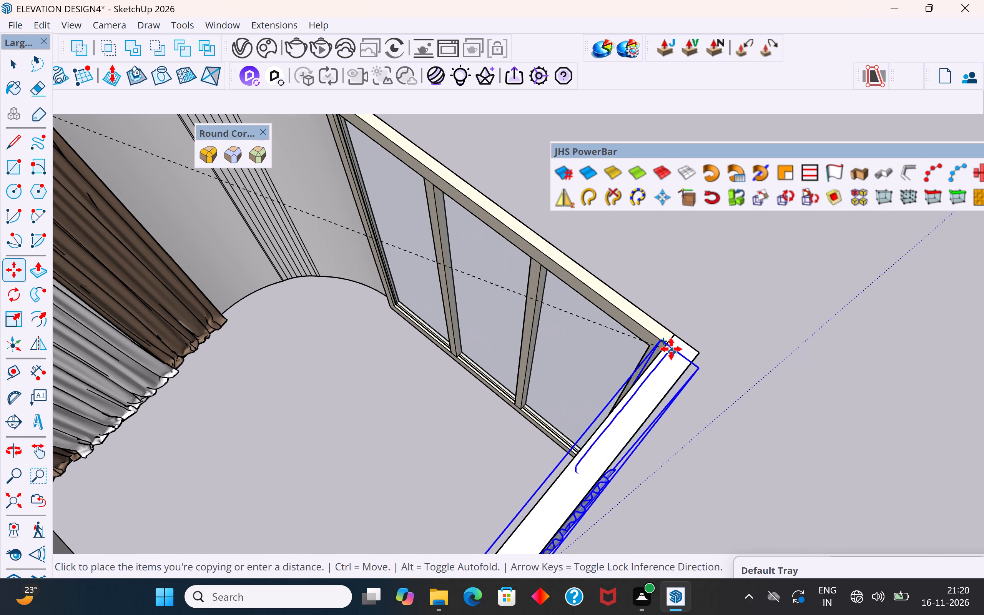
left_click(671, 349)
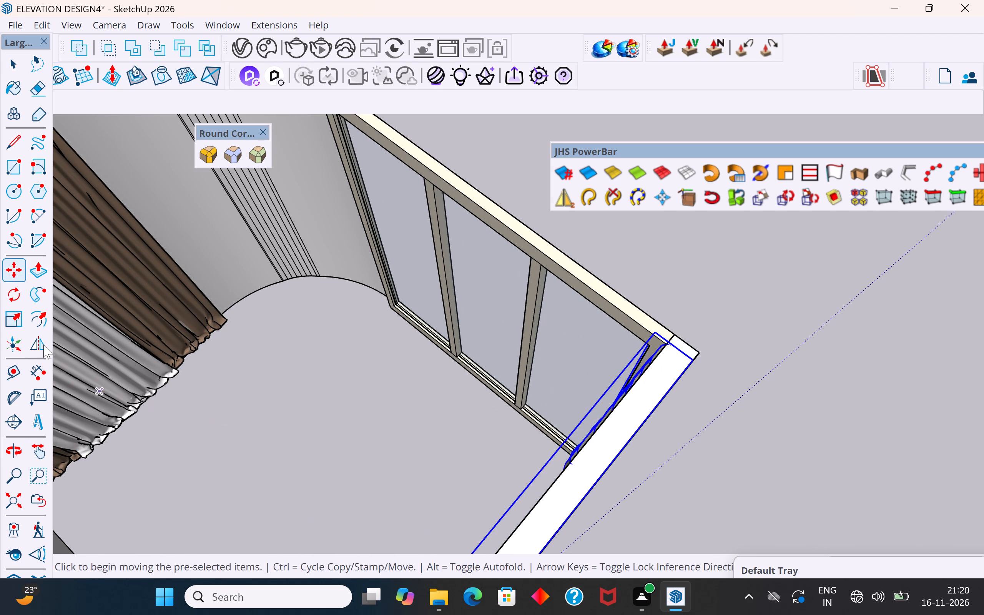
Rotate the copied curtains about the wall's far top corner until they lie along the second three-pane window.
left_click(18, 289)
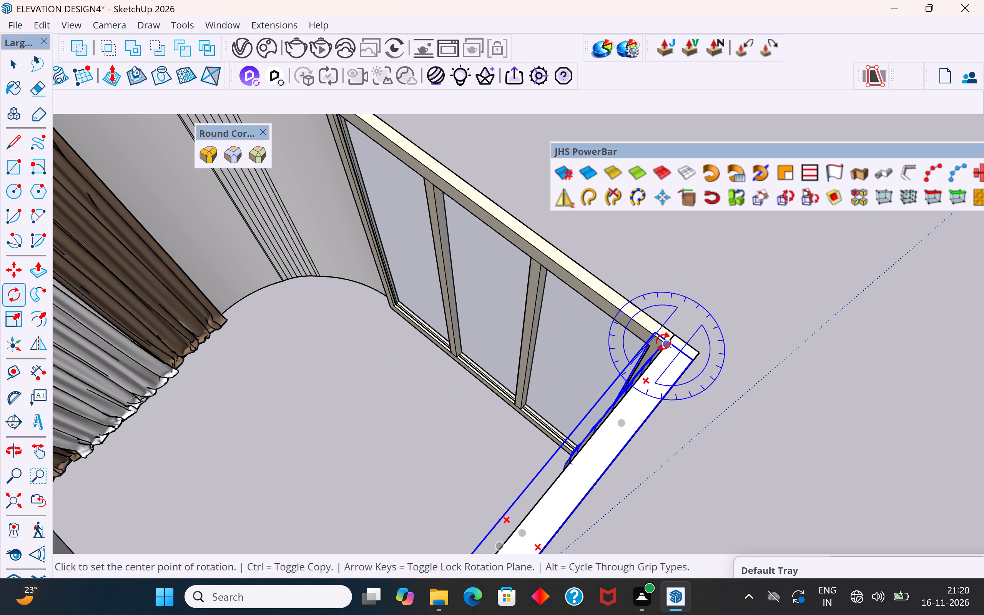
scroll(674, 354, "up", 4)
left_click(667, 339)
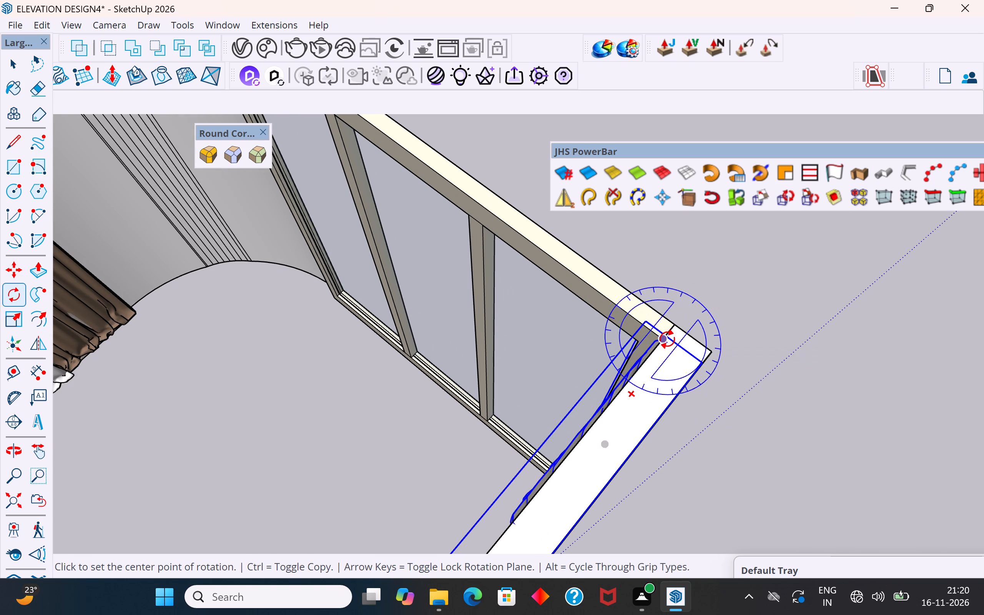
scroll(667, 339, "down", 9)
scroll(602, 414, "down", 9)
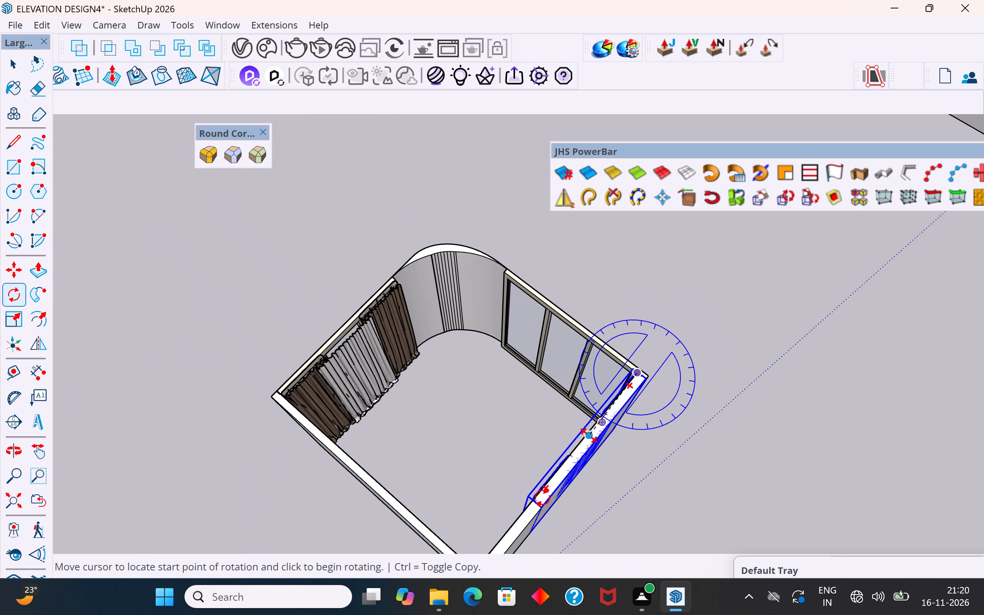
left_click(537, 495)
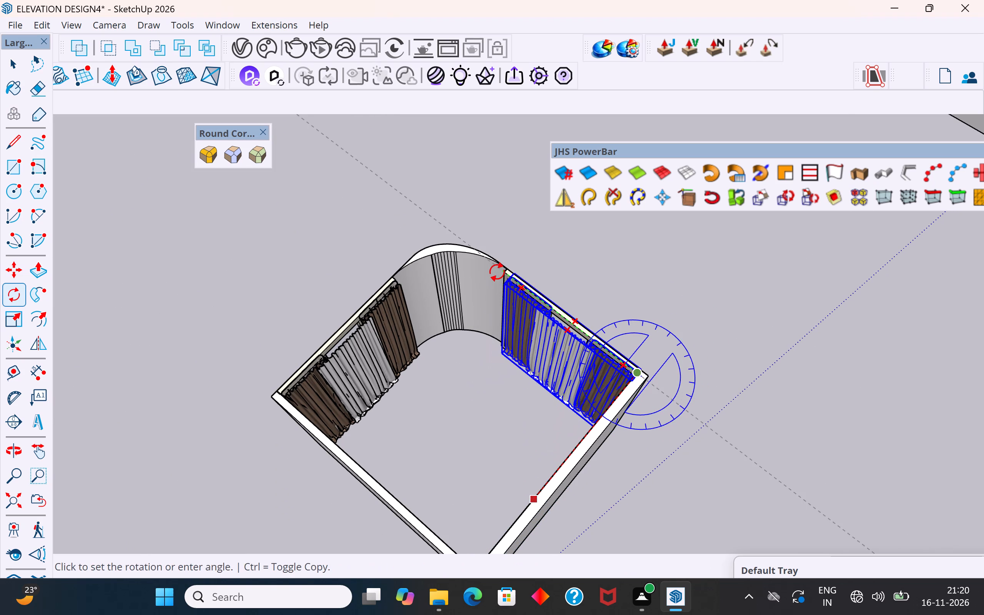
left_click(497, 271)
left_click(11, 55)
left_click(201, 251)
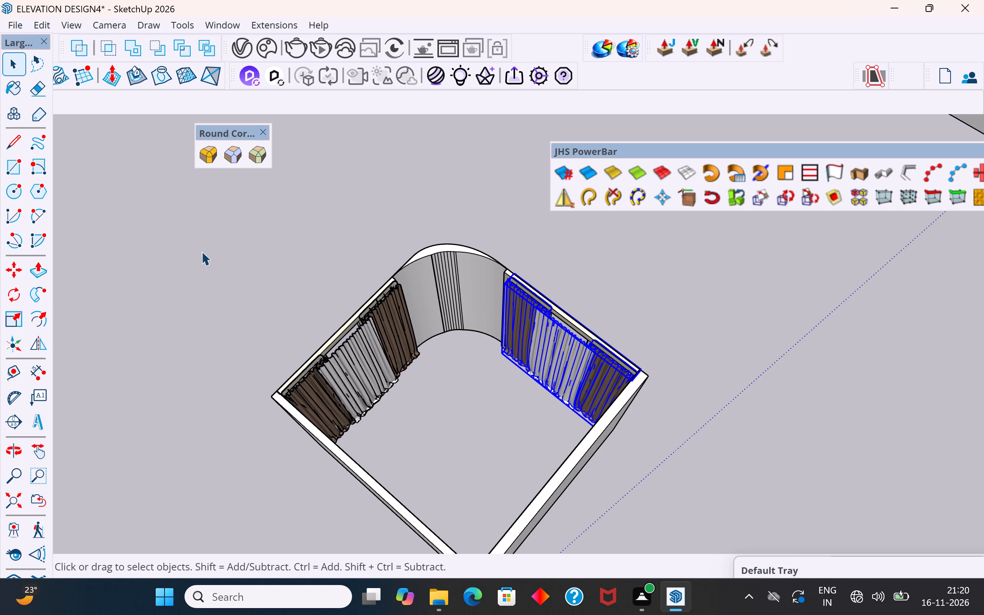
Widen the rotated curtains from their end near the curved wall so they cover the window frame's full width.
middle_click_drag(523, 416, 656, 283)
scroll(561, 235, "up", 3)
middle_click_drag(580, 314, 770, 323)
scroll(495, 410, "down", 5)
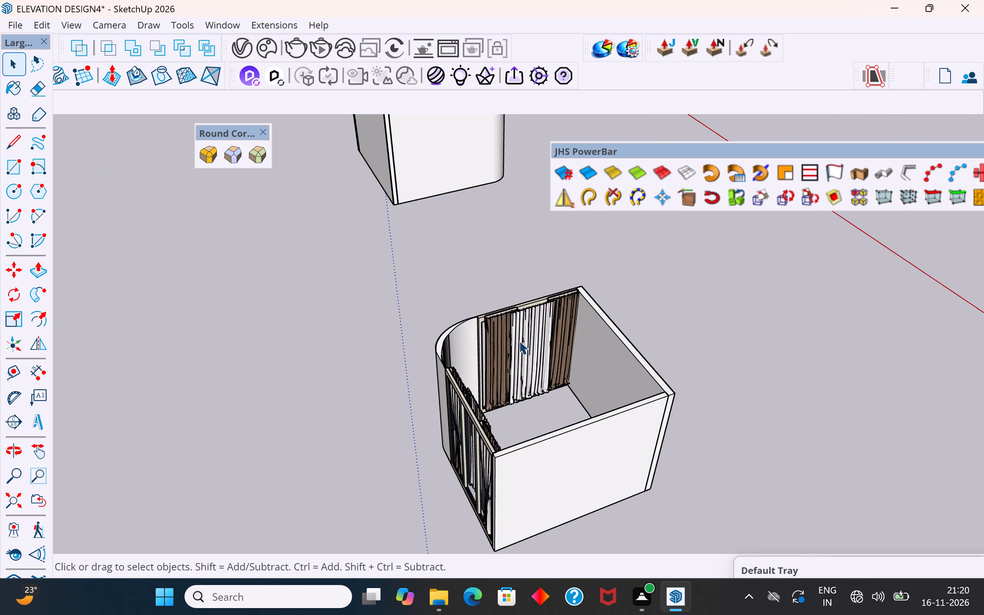
scroll(534, 288, "up", 7)
middle_click_drag(432, 427, 535, 422)
left_click(420, 406)
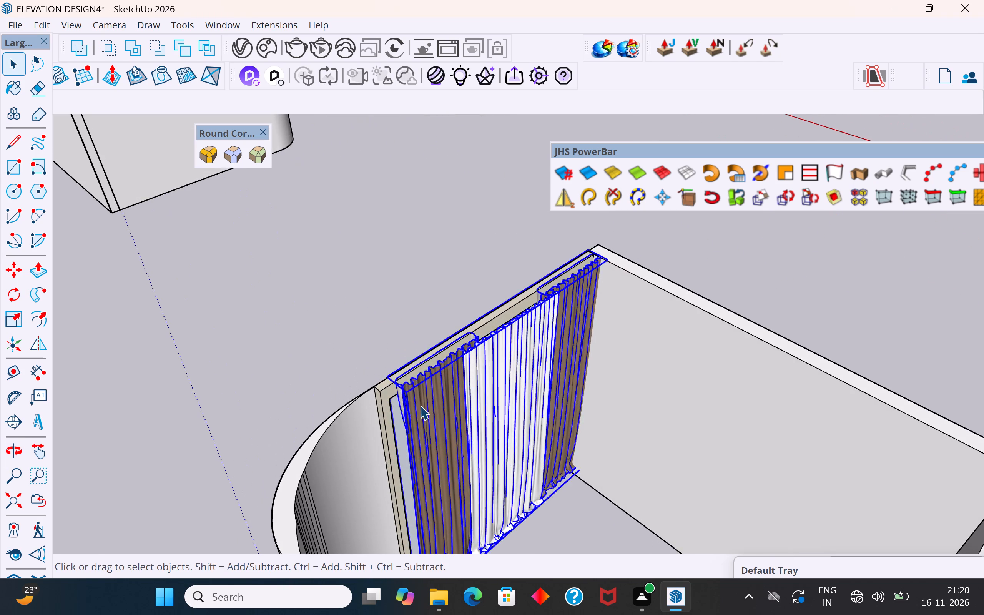
scroll(386, 336, "up", 4)
scroll(400, 403, "down", 4)
scroll(445, 331, "down", 3)
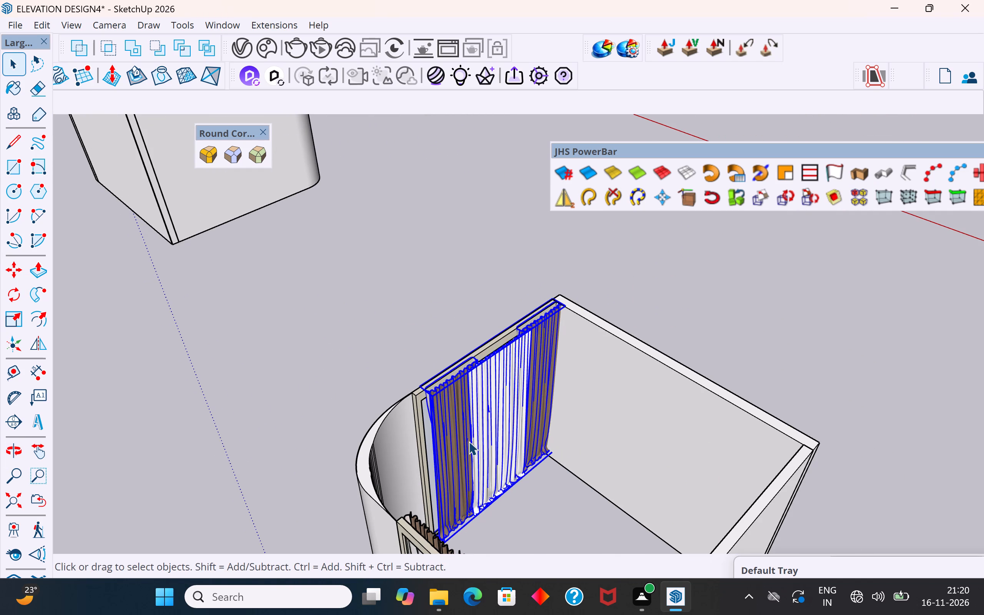
key("s")
middle_click_drag(473, 446, 414, 458)
scroll(419, 472, "up", 8)
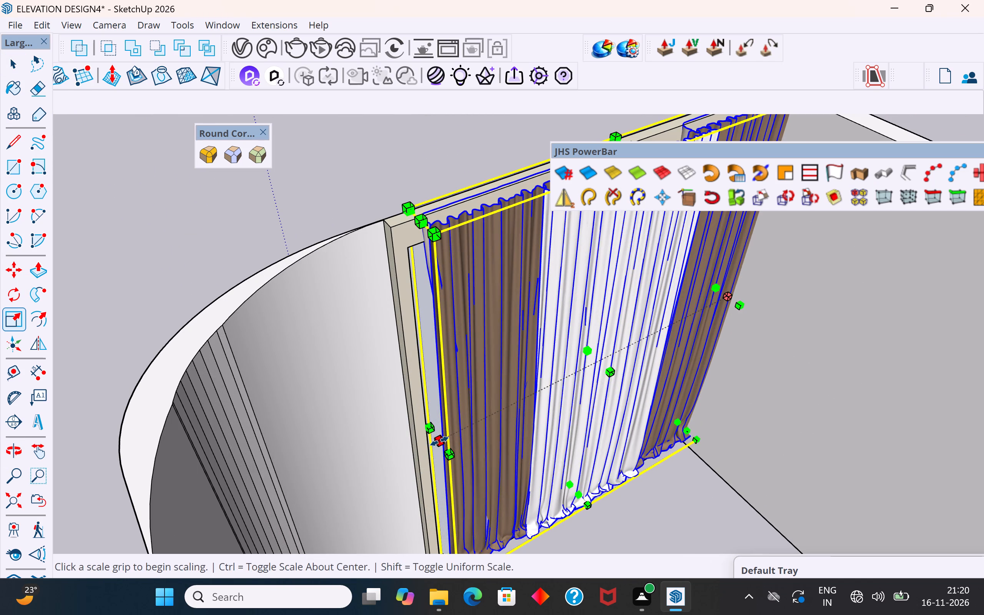
left_click(440, 441)
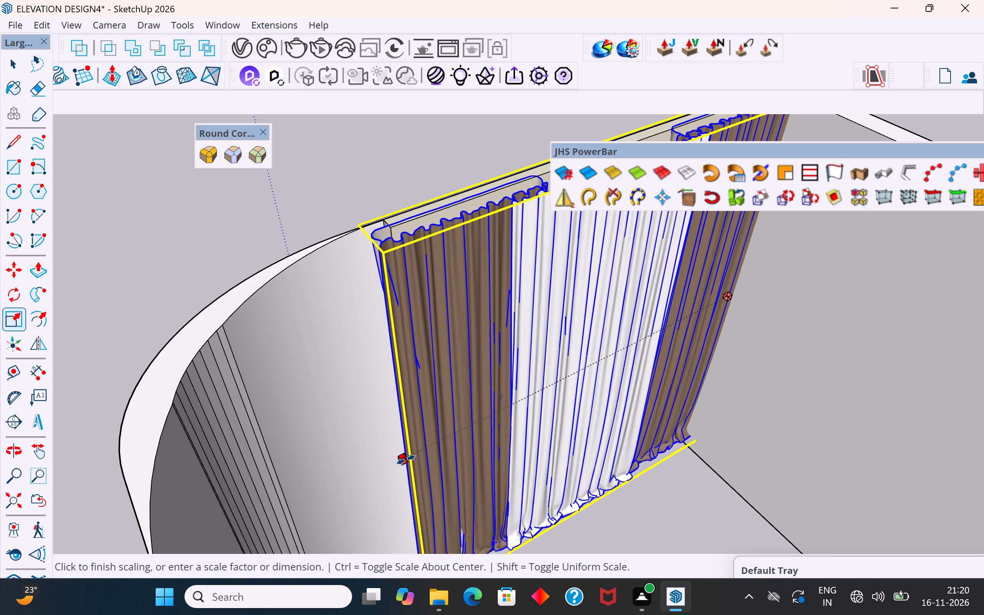
left_click(402, 464)
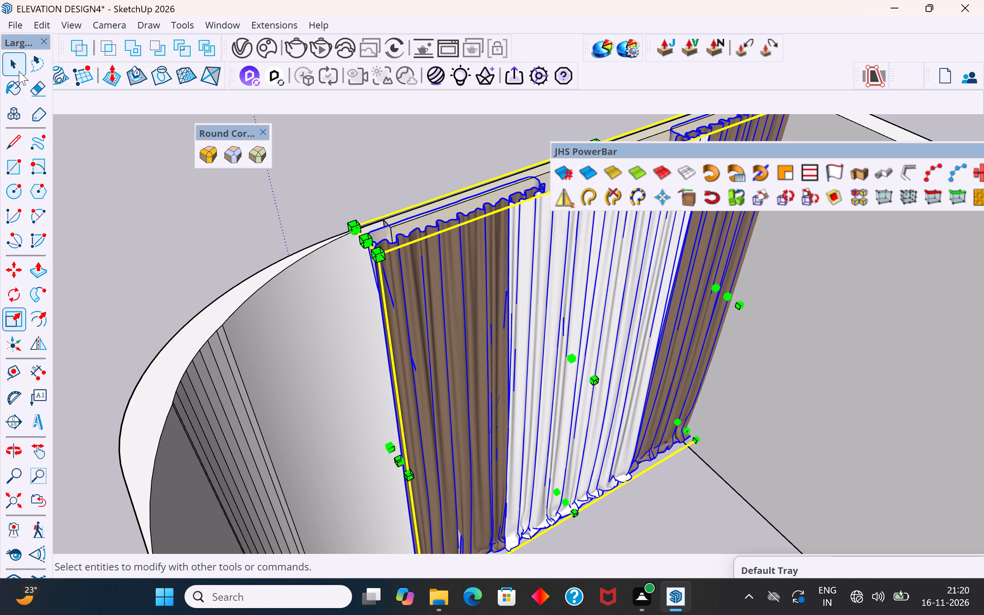
left_click(19, 71)
left_click(133, 223)
Examine both curtained windows of the rounded-corner room from outside, below and above.
scroll(315, 328, "down", 6)
middle_click_drag(336, 345, 748, 390)
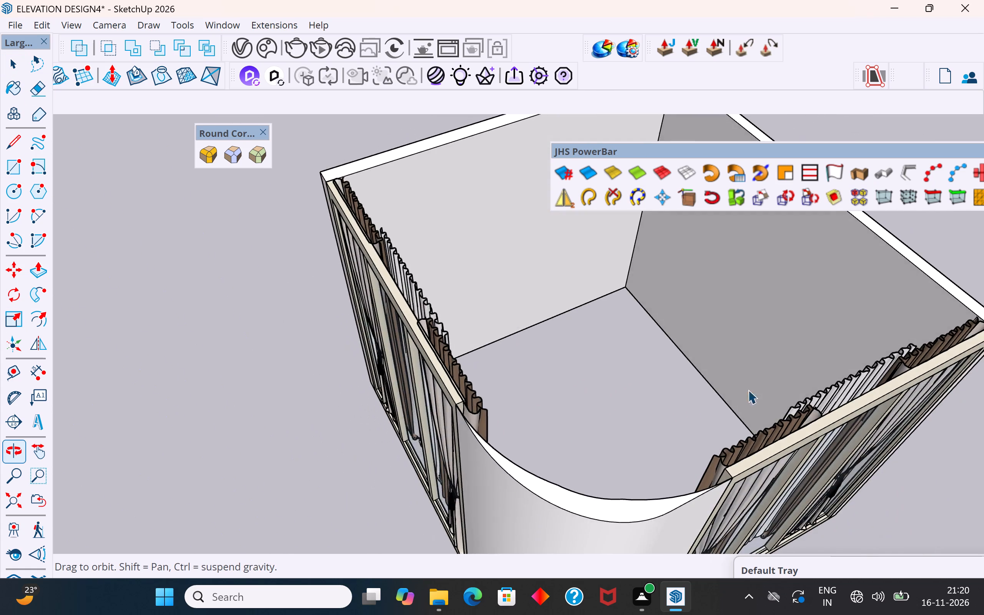
middle_click_drag(389, 455, 421, 402)
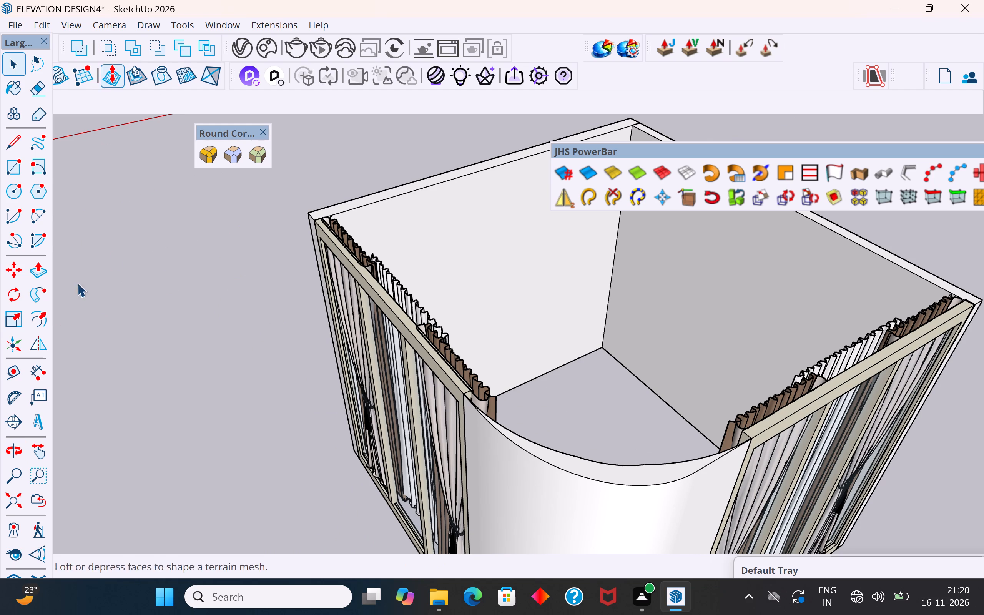
left_click(280, 215)
scroll(256, 451, "down", 3)
middle_click_drag(329, 391, 459, 207)
scroll(361, 322, "down", 3)
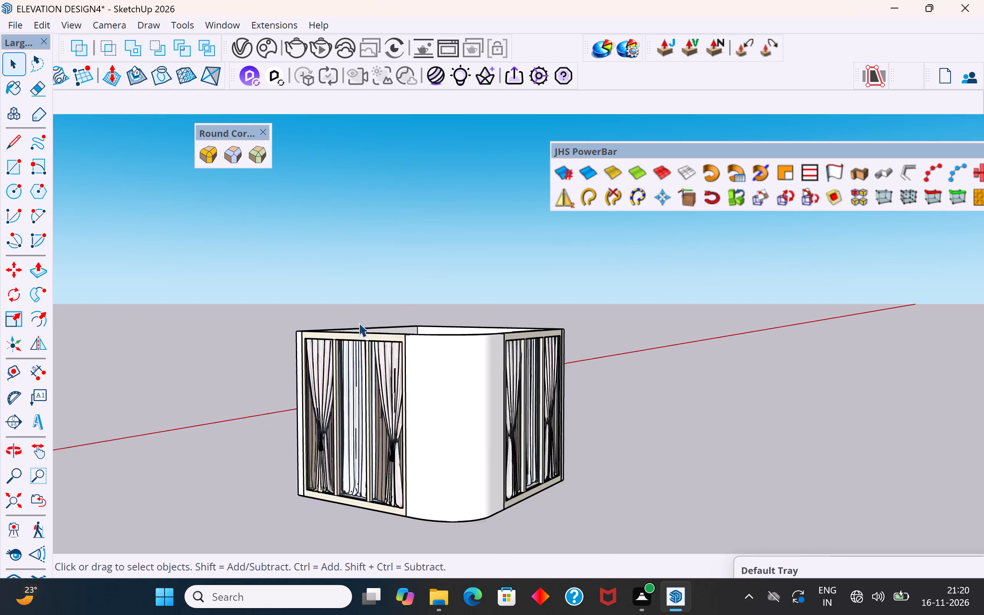
scroll(359, 323, "down", 1)
middle_click_drag(432, 370, 293, 505)
scroll(533, 332, "up", 4)
middle_click_drag(542, 306, 360, 223)
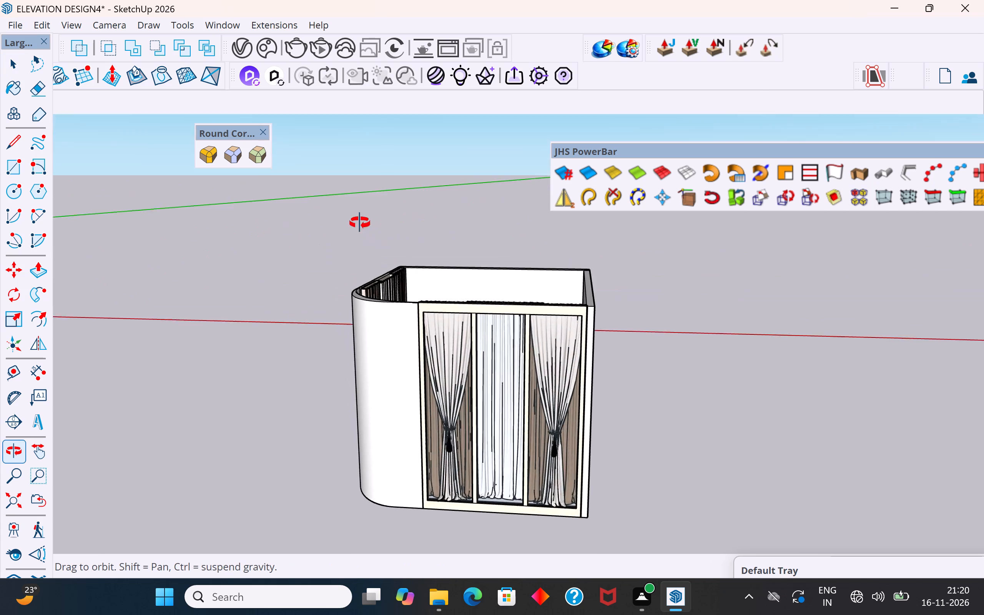
middle_click_drag(360, 223, 372, 123)
middle_click_drag(399, 361, 395, 340)
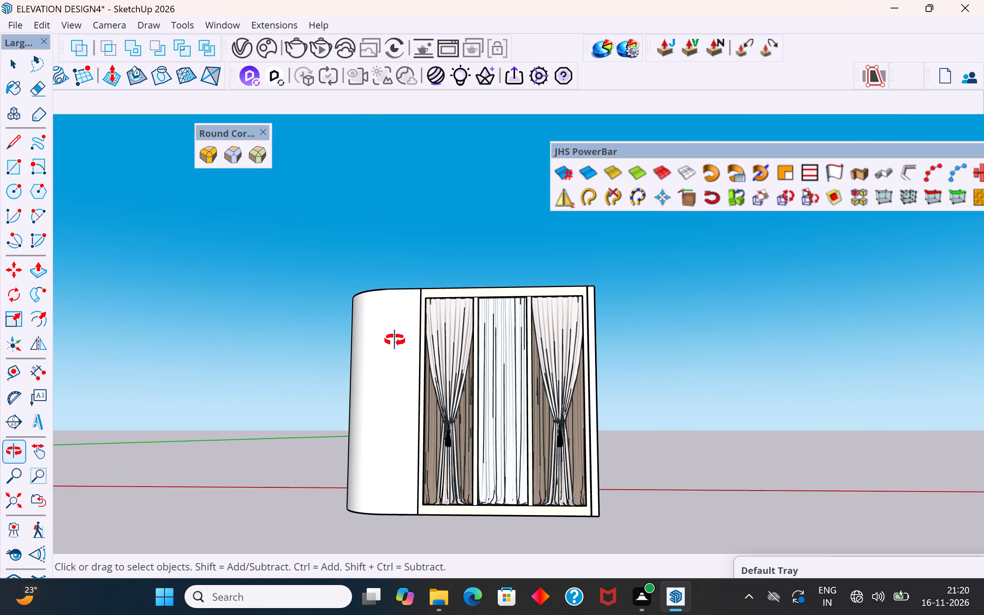
middle_click_drag(395, 340, 361, 139)
scroll(388, 265, "down", 5)
middle_click_drag(398, 345, 237, 537)
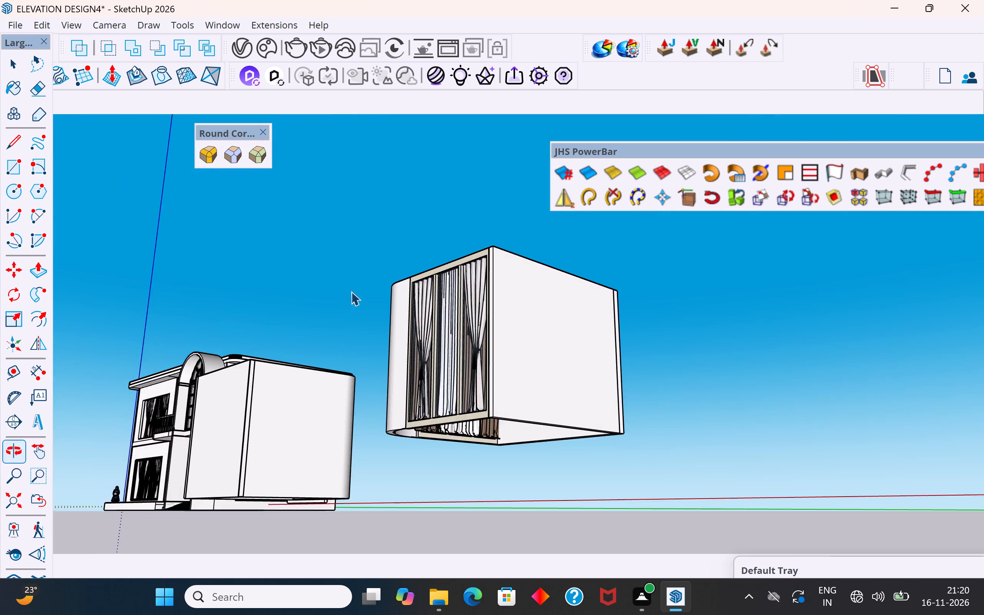
middle_click_drag(351, 291, 337, 494)
middle_click_drag(560, 292, 560, 327)
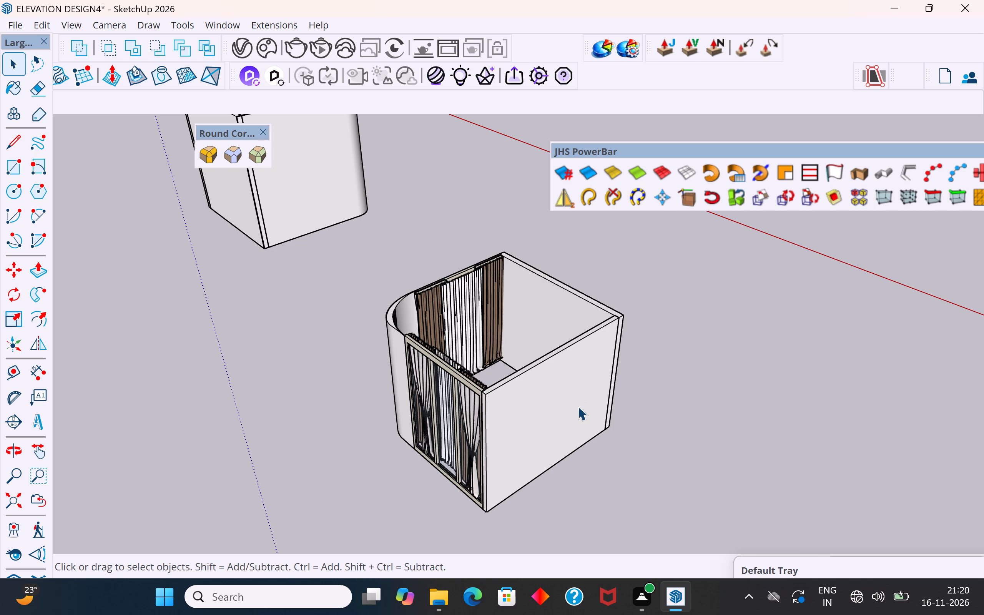
middle_click_drag(566, 341, 430, 495)
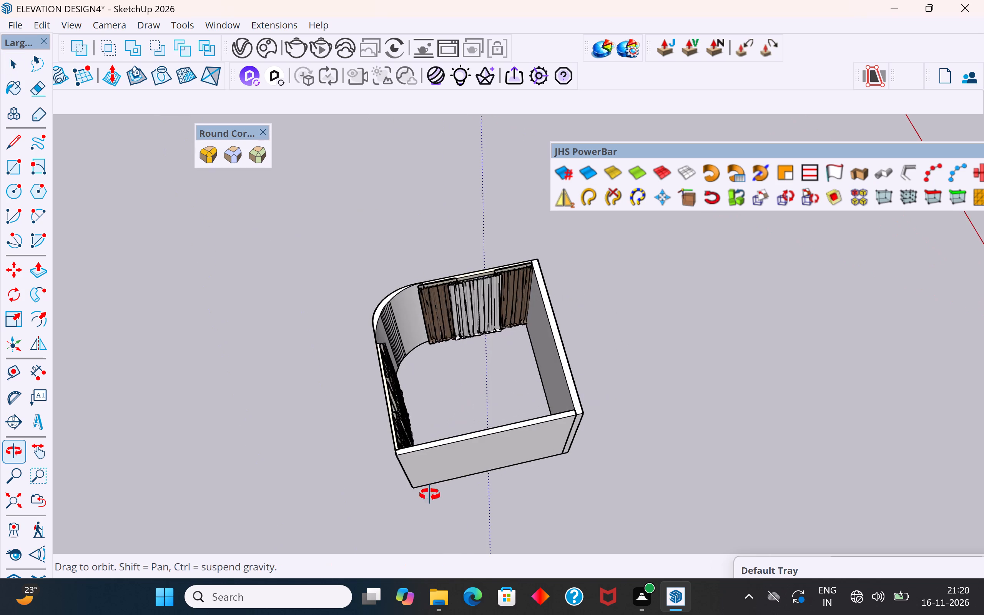
middle_click_drag(430, 495, 558, 450)
scroll(494, 316, "up", 3)
middle_click_drag(551, 313, 565, 248)
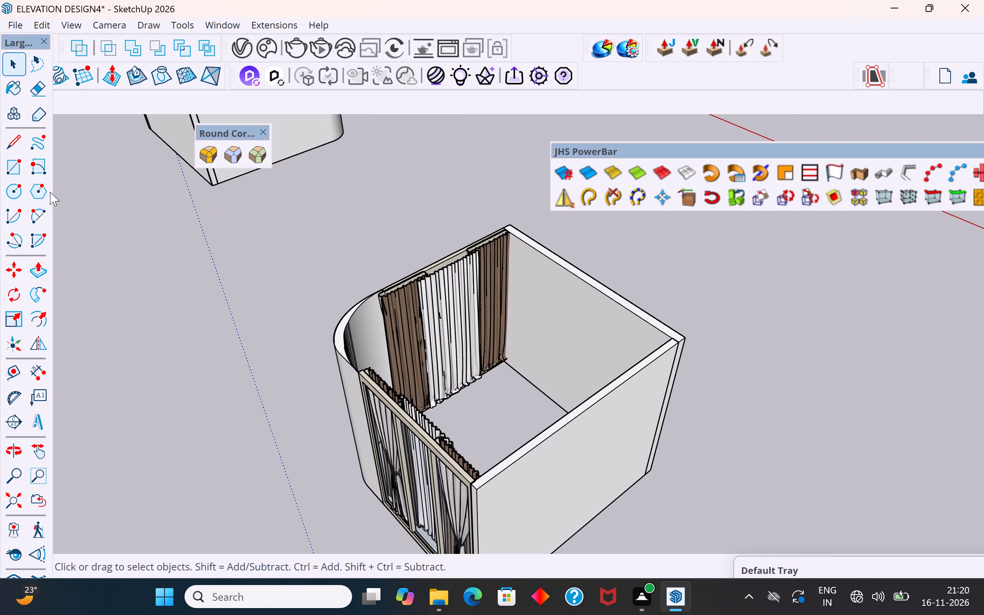
Draw a rectangle over the room's open top, from the outer back wall corner to the square point beyond the rounded corner.
left_click(20, 162)
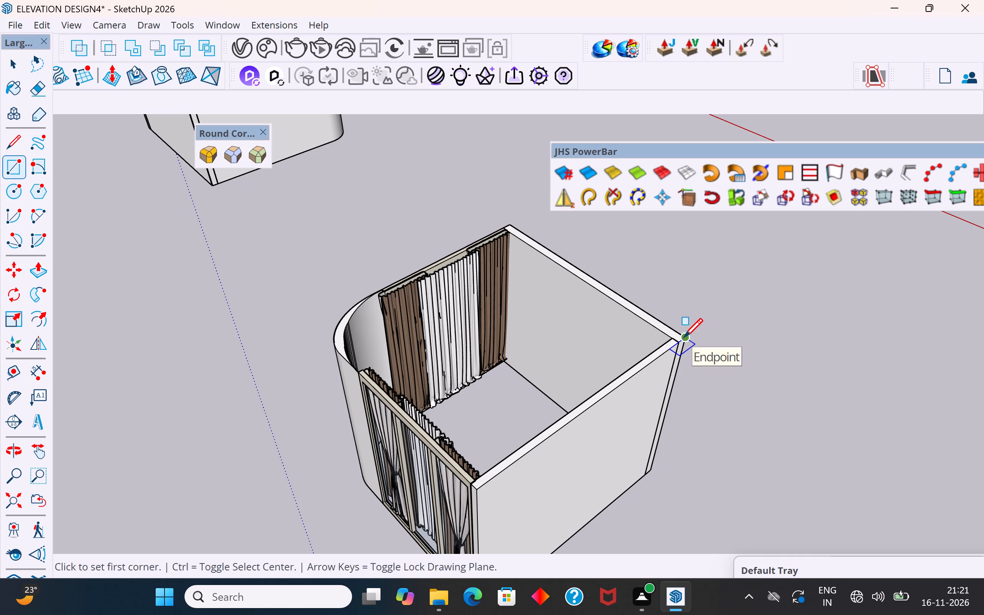
left_click(684, 339)
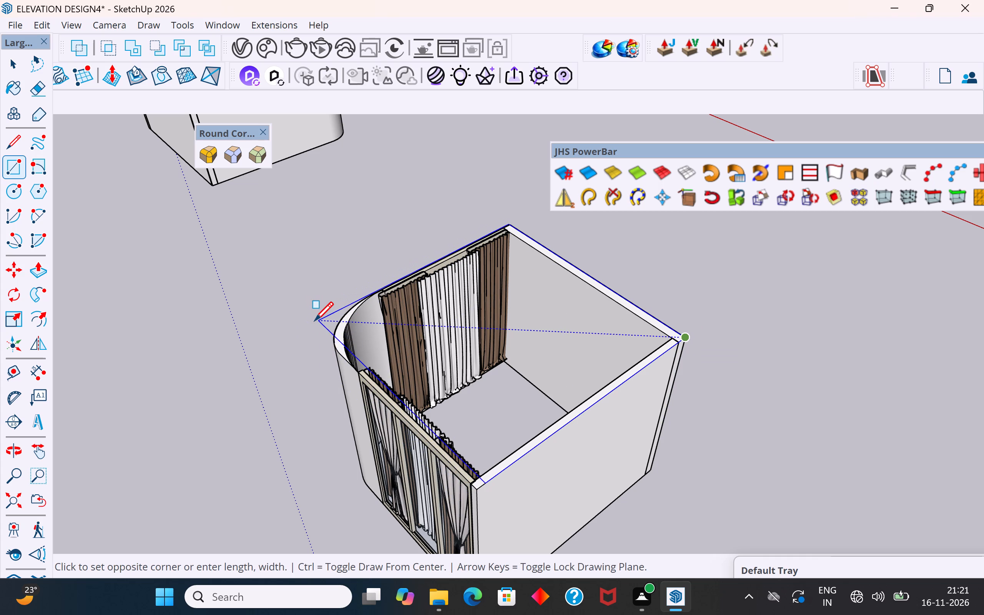
left_click(314, 322)
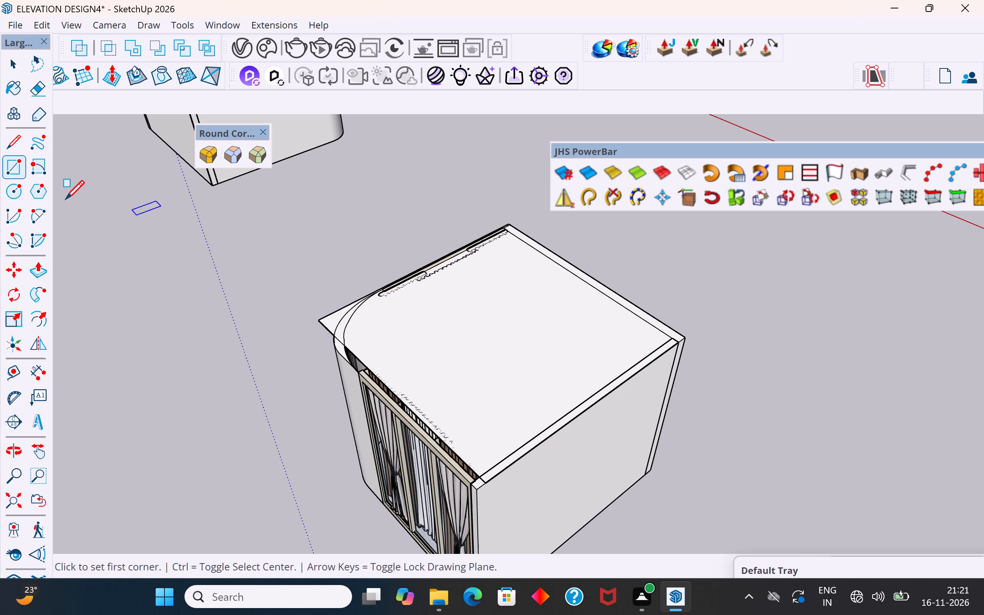
scroll(224, 369, "down", 2)
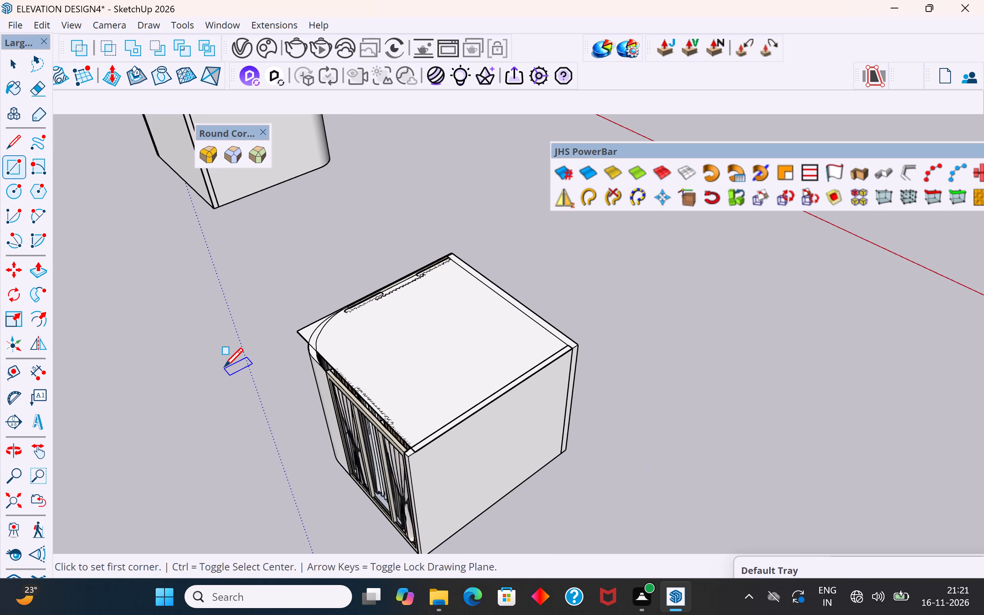
scroll(224, 369, "down", 1)
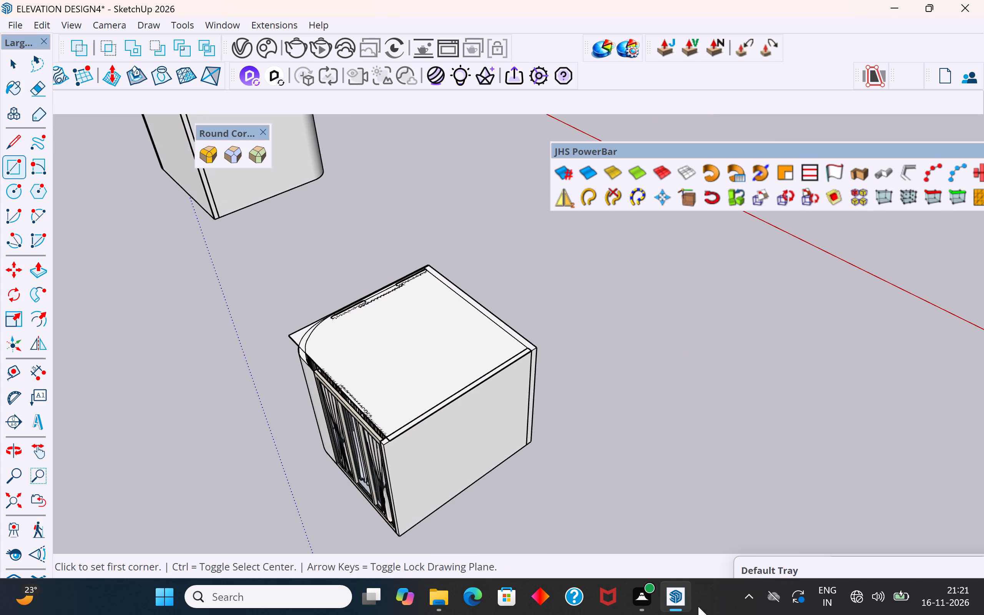